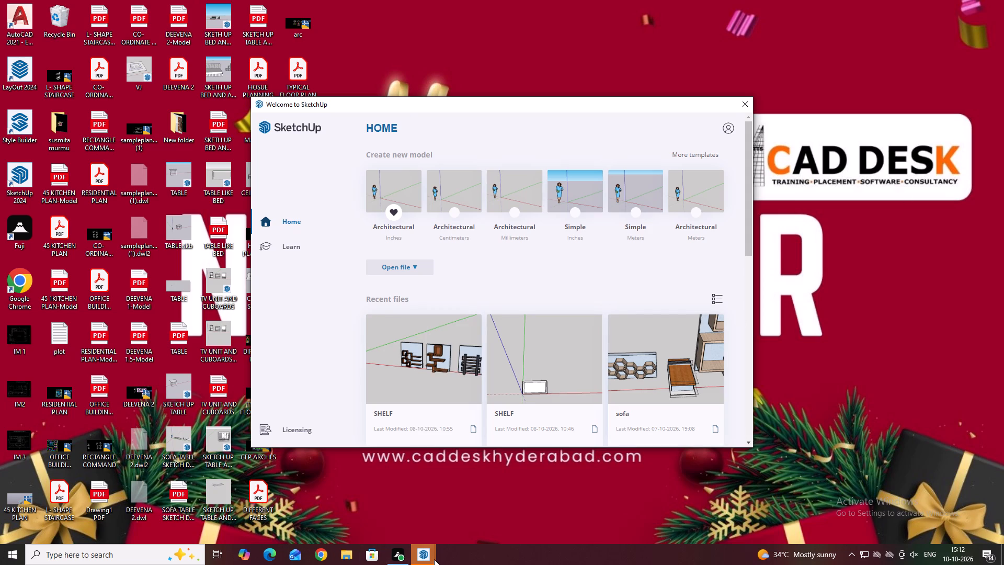
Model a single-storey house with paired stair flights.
Create a new model from the Simple template in inches.
left_click(504, 474)
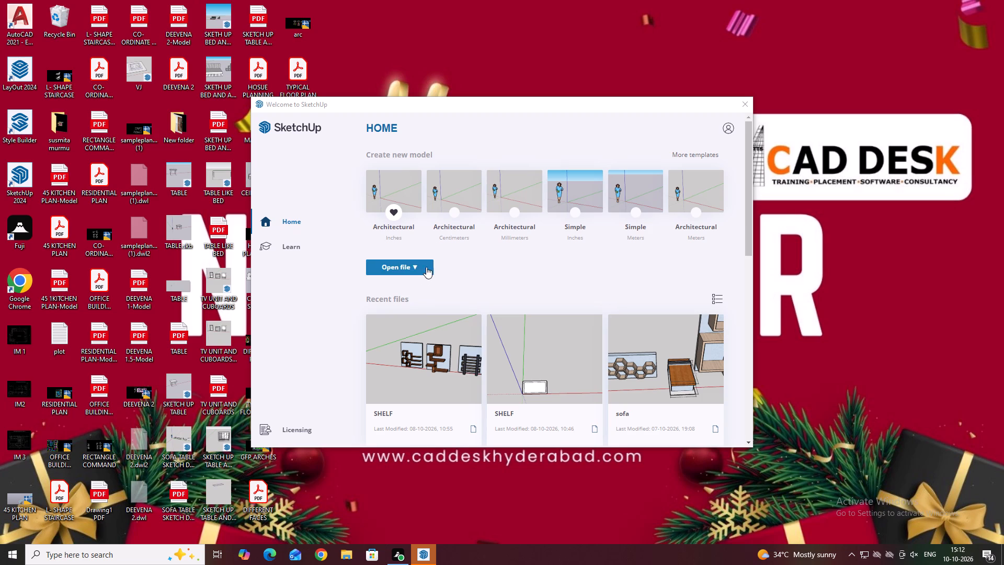
left_click(574, 193)
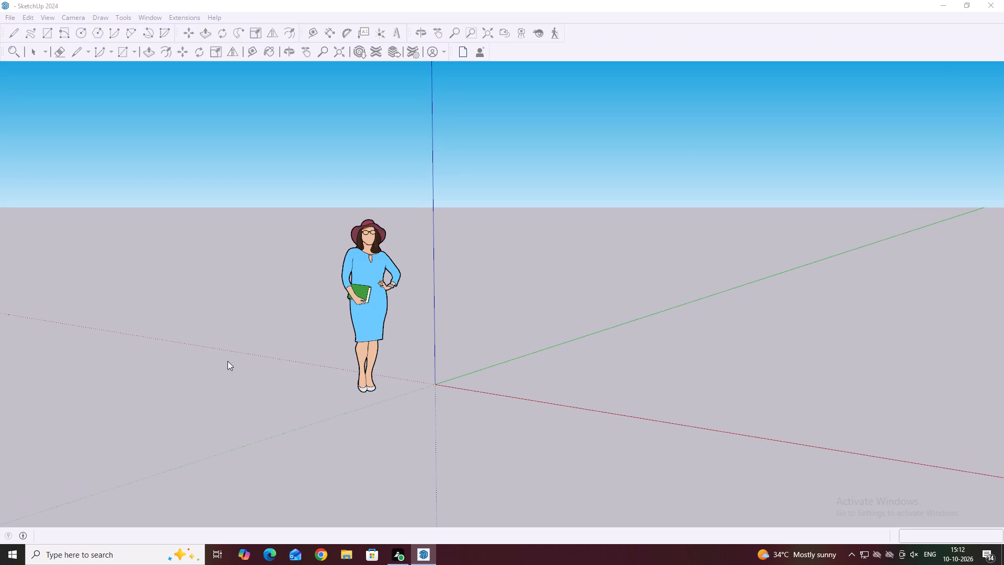
Draw a 25' by 38' rectangle from the origin, locked to the ground plane, with the 25' side along the red axis.
middle_click_drag(189, 351, 474, 406)
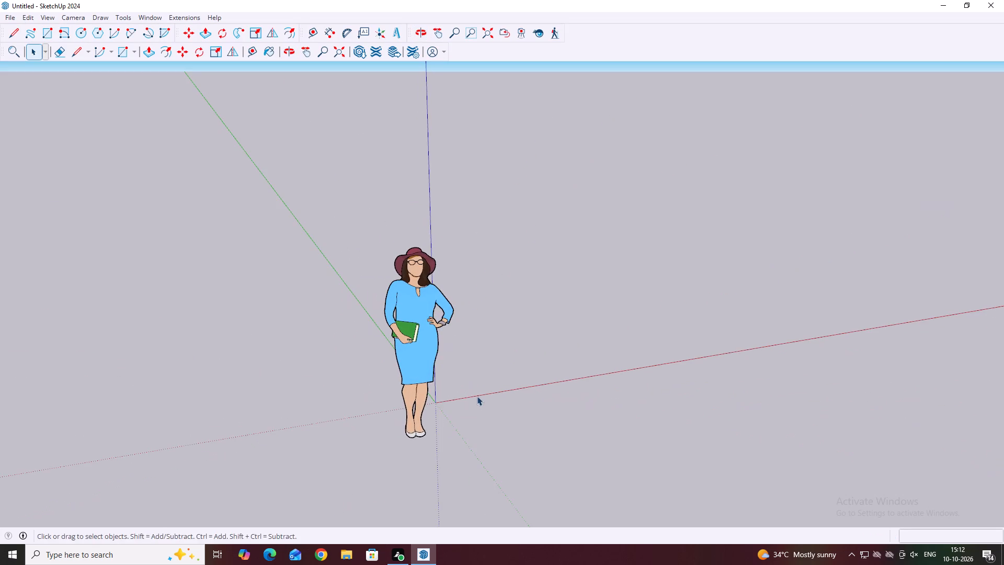
middle_click_drag(585, 410, 427, 389)
scroll(515, 410, "up", 3)
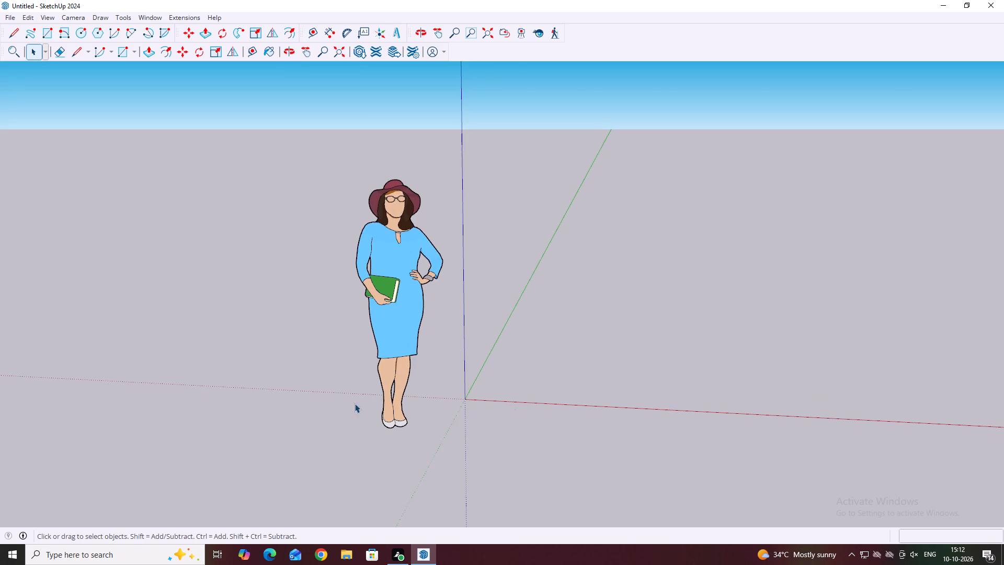
middle_click_drag(355, 403, 445, 402)
scroll(445, 405, "up", 4)
middle_click_drag(471, 415, 479, 405)
middle_click_drag(479, 405, 431, 400)
middle_click_drag(508, 431, 491, 433)
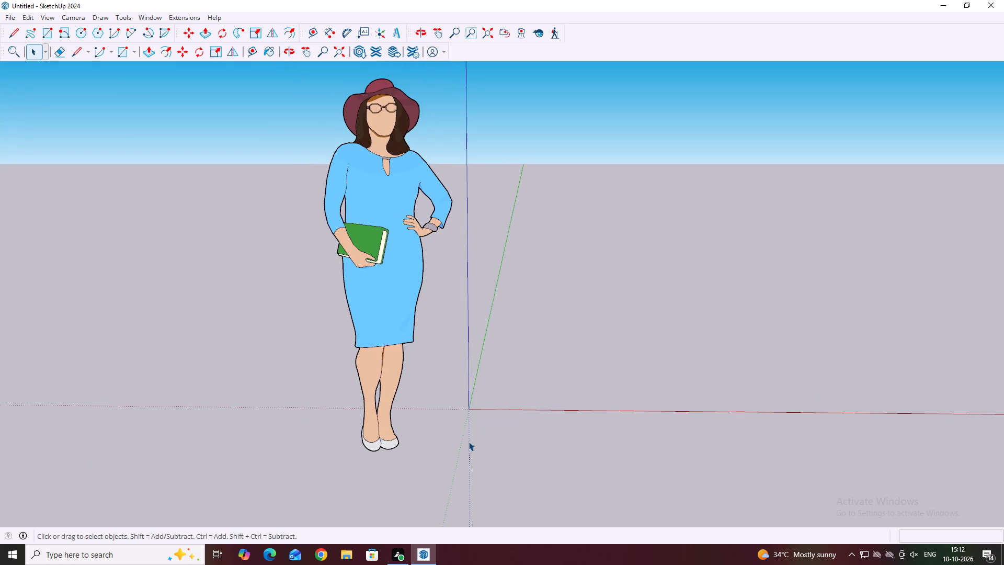
scroll(277, 386, "down", 2)
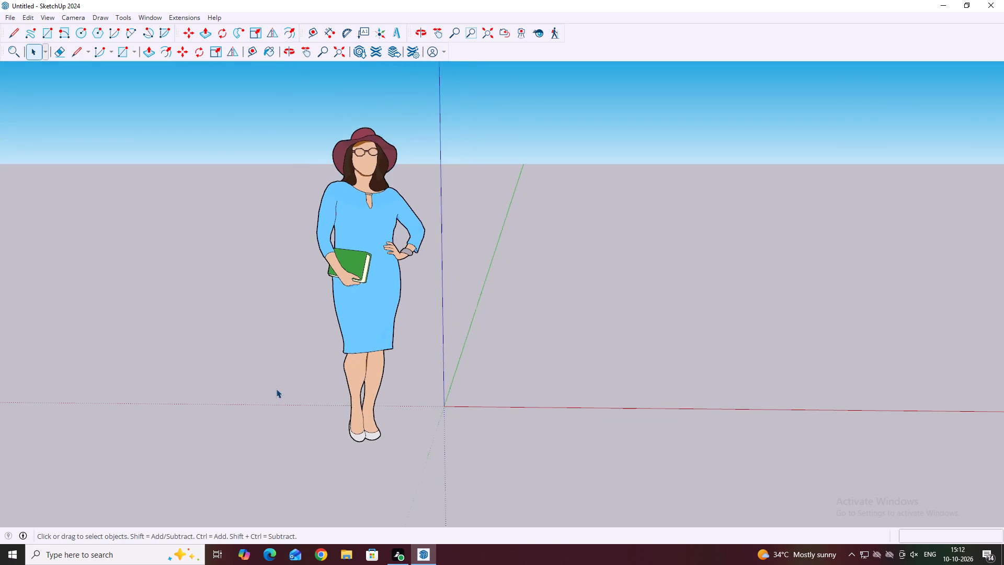
scroll(276, 389, "down", 1)
key("r")
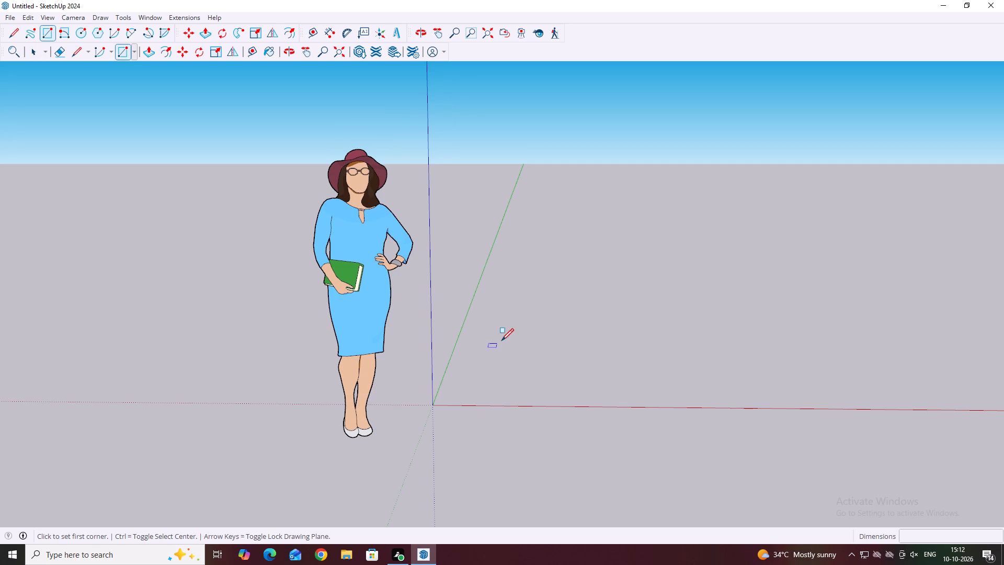
left_click(433, 405)
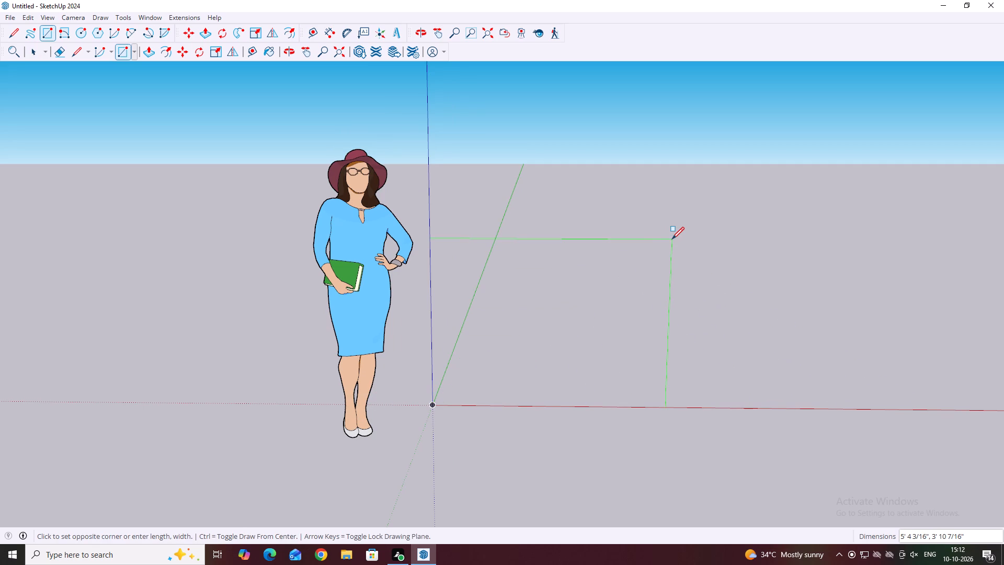
type("25'")
key("comma")
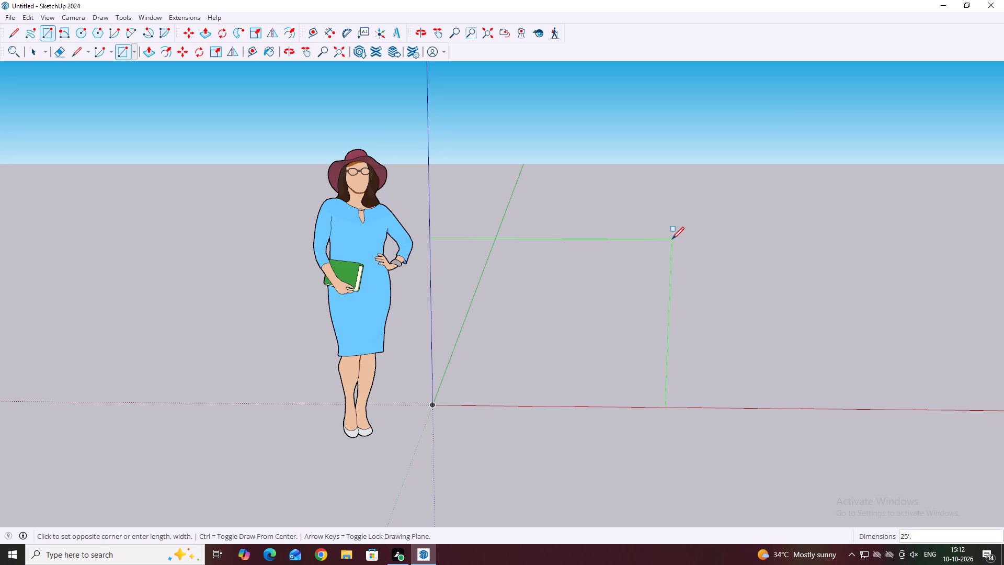
type("38'")
key("Up")
scroll(710, 258, "down", 1)
middle_click_drag(743, 254, 664, 282)
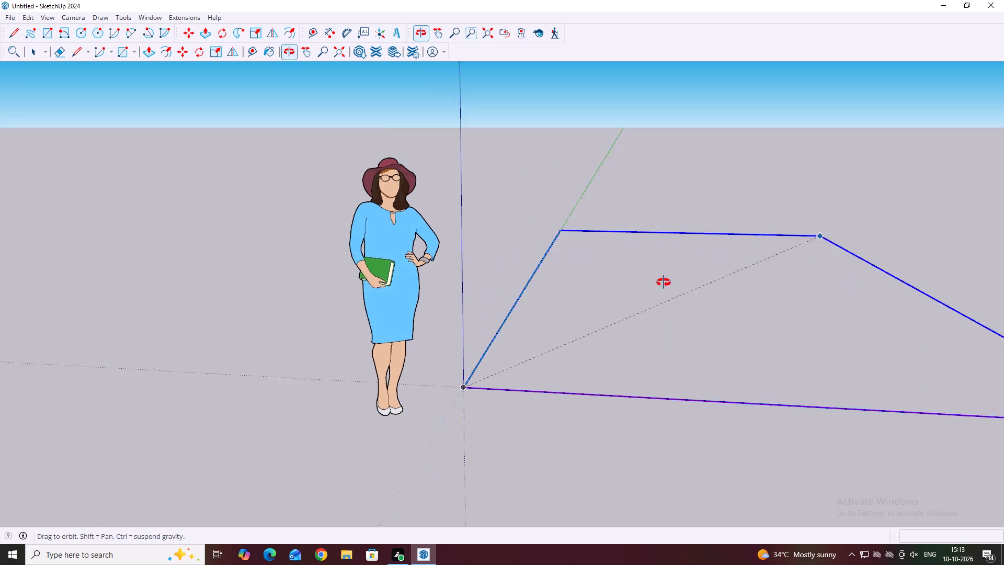
middle_click_drag(664, 282, 603, 304)
scroll(603, 304, "down", 5)
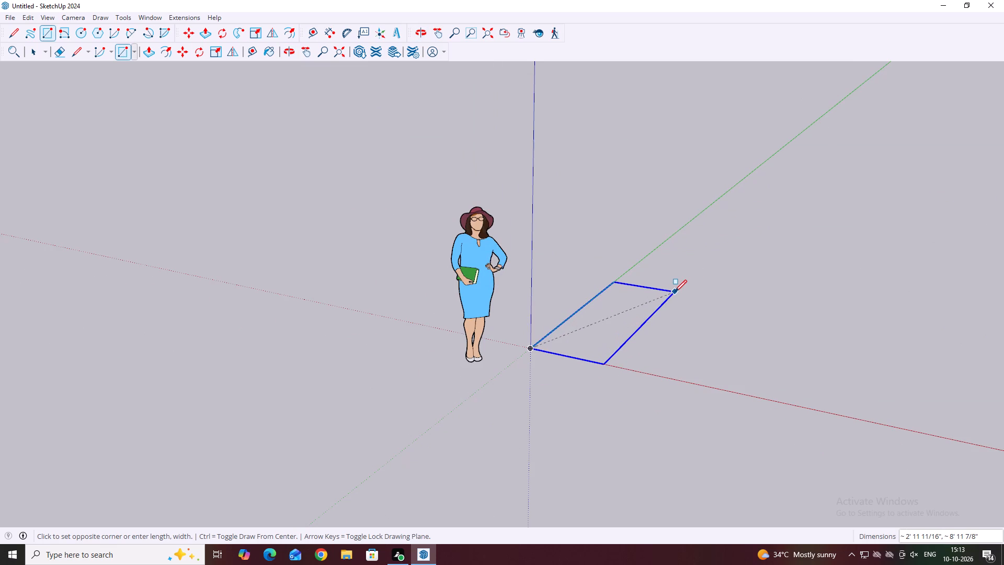
type("25'")
key("comma")
type("38'")
key("Return")
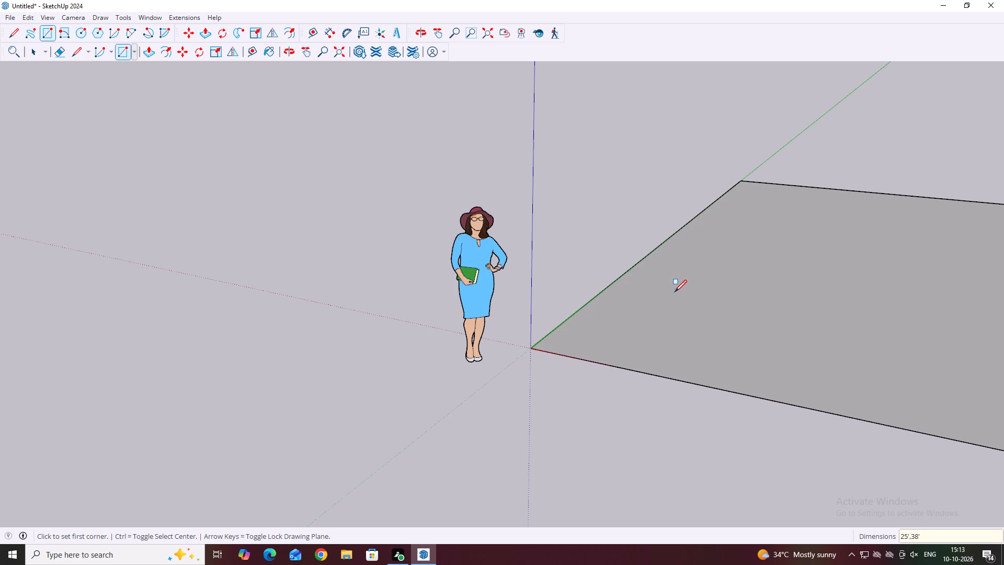
key("Escape")
scroll(562, 356, "down", 2)
key("space")
Dimension the rectangle's far short edge and the long edge opposite the green axis, placing both dimensions just outside the outline.
scroll(532, 379, "down", 3)
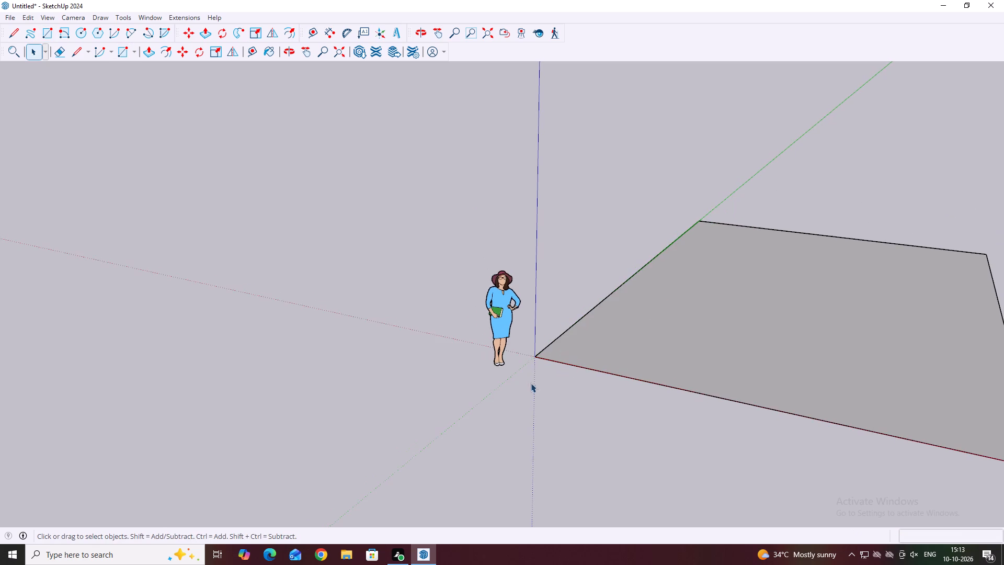
middle_click_drag(458, 314, 576, 507)
middle_click_drag(661, 343, 618, 337)
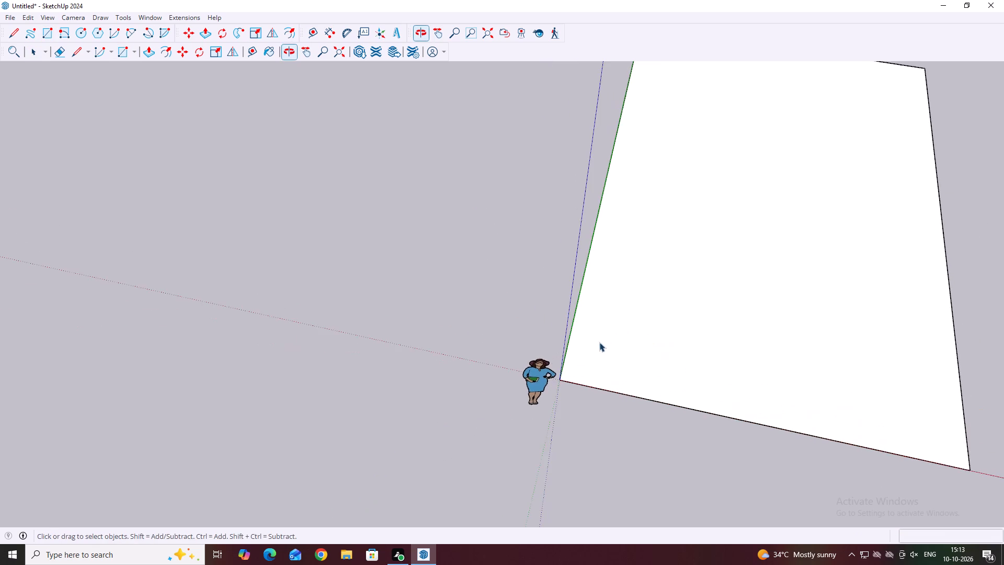
scroll(596, 351, "down", 6)
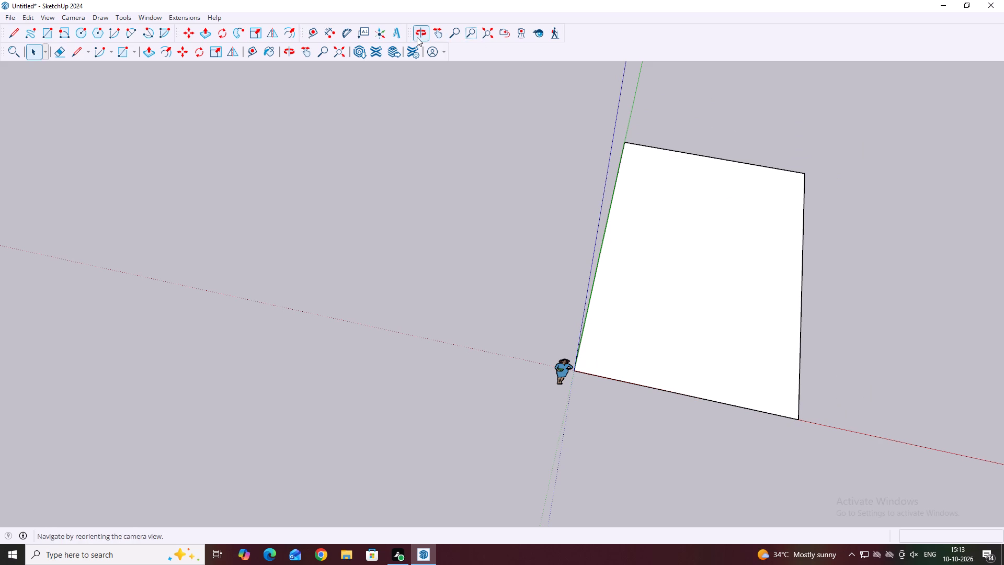
left_click(327, 30)
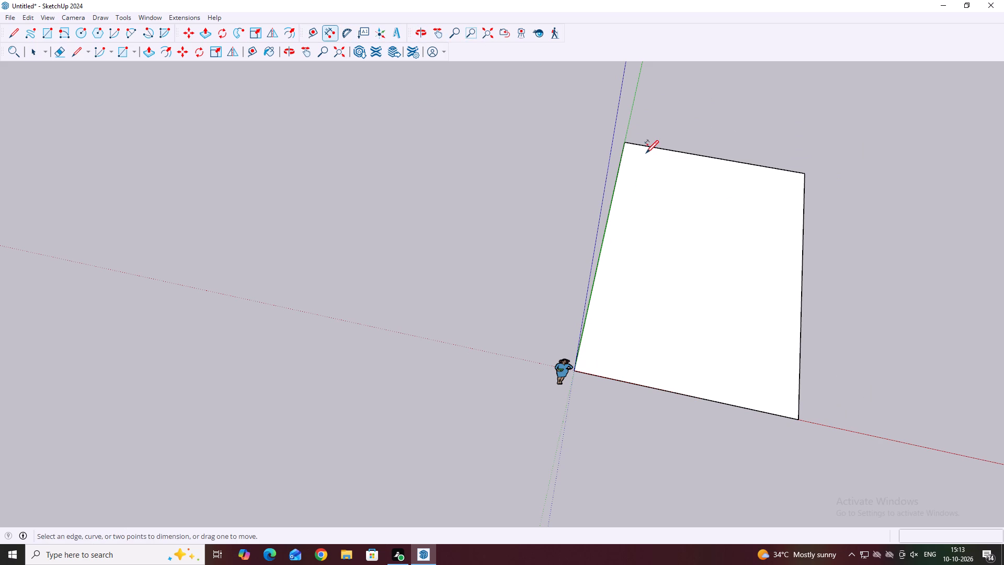
left_click(654, 145)
left_click(655, 148)
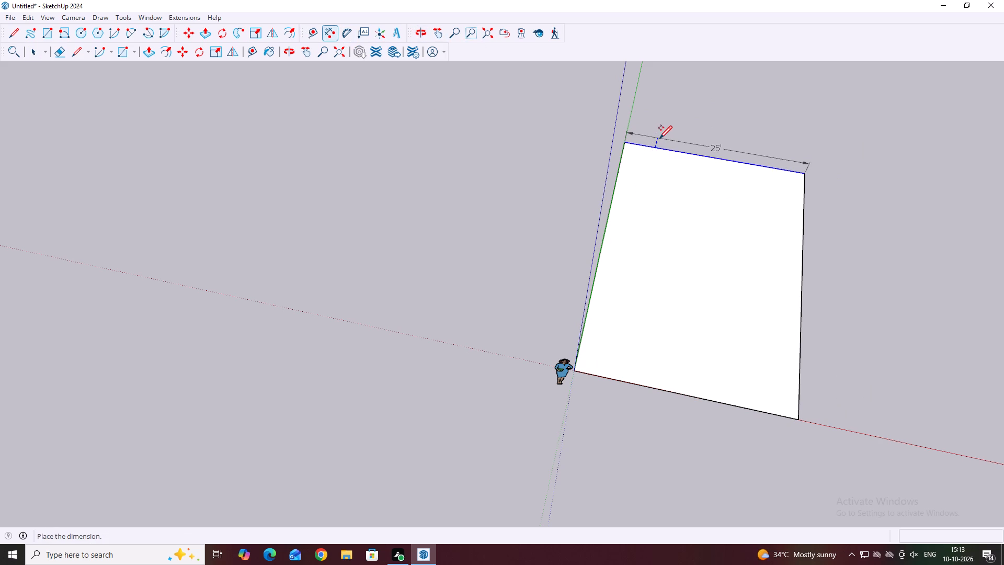
left_click(659, 138)
left_click(804, 232)
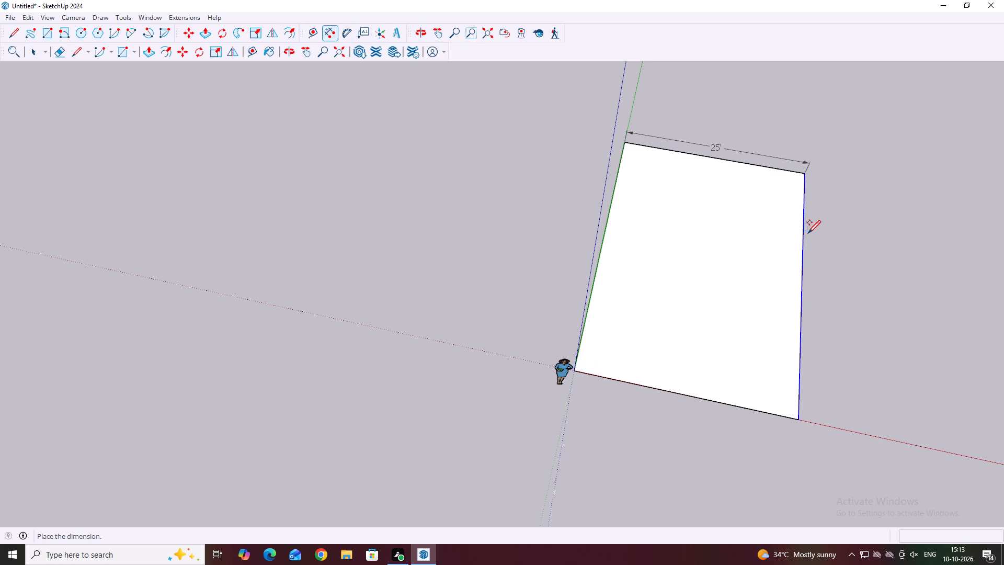
left_click(827, 232)
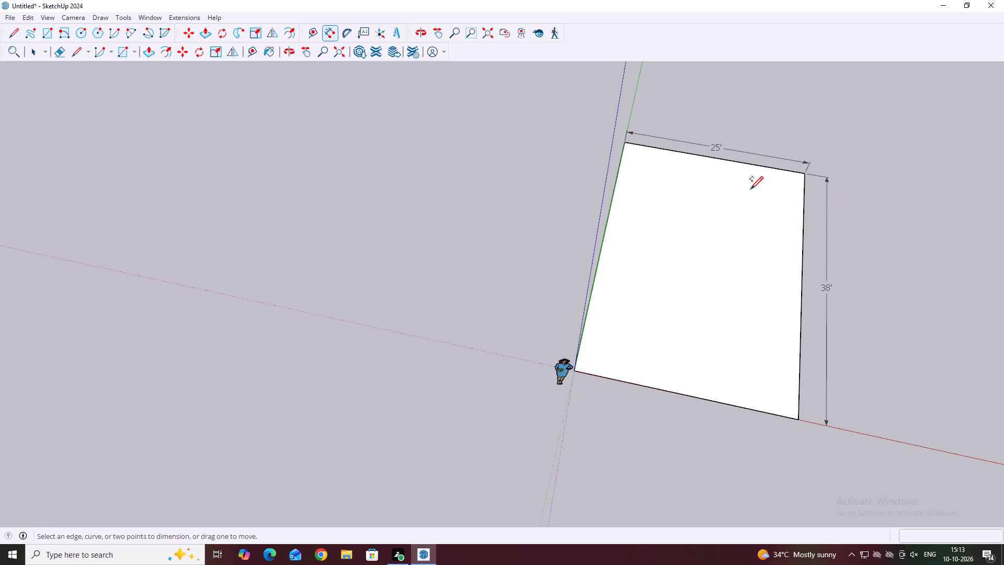
key("space")
Copy the rectangle's long edge on the green axis 9" inward along the red axis.
scroll(622, 143, "up", 2)
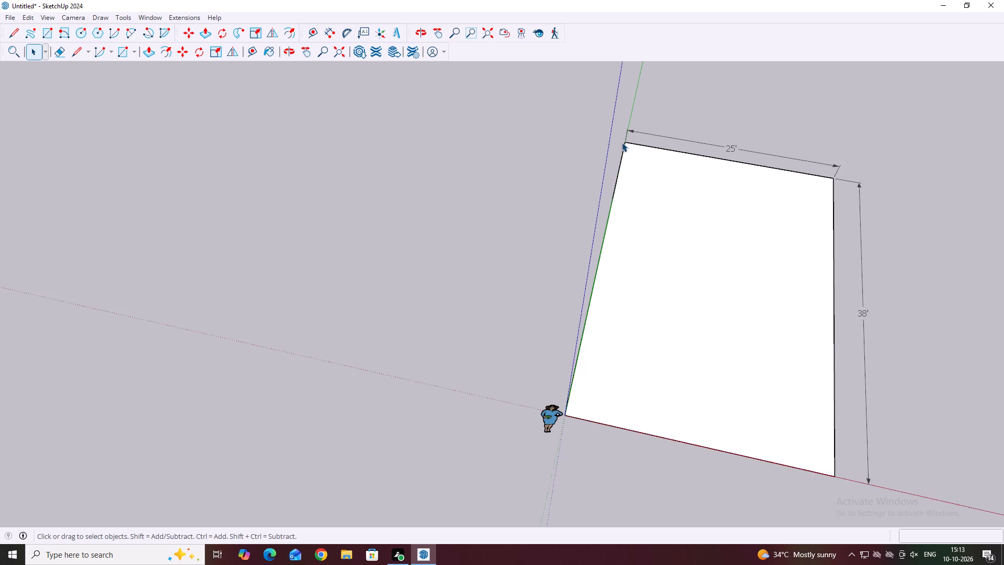
scroll(622, 142, "up", 2)
middle_click_drag(376, 193, 450, 275)
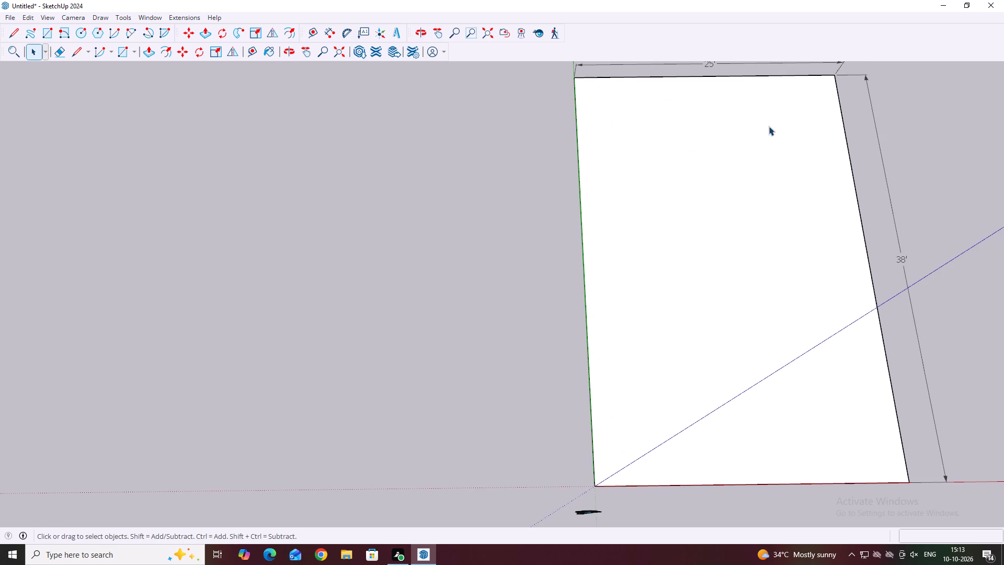
middle_click_drag(779, 453, 721, 300)
scroll(614, 169, "up", 4)
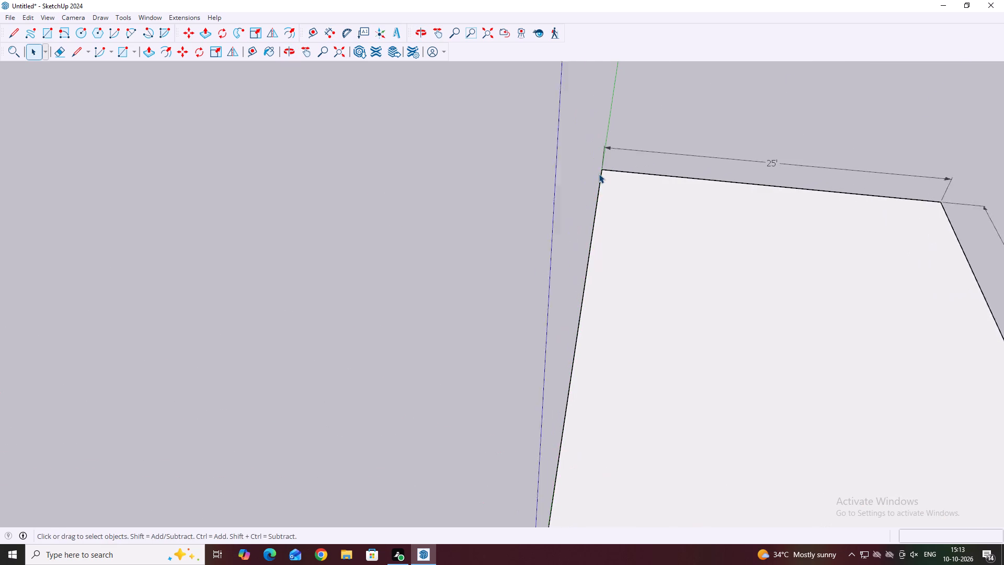
scroll(599, 174, "up", 9)
middle_click_drag(398, 195, 204, 200)
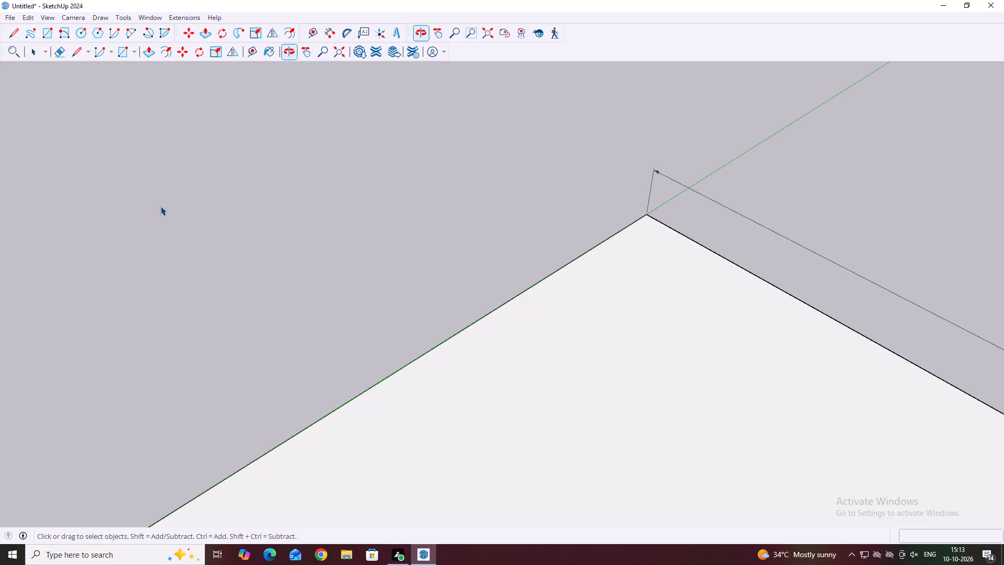
scroll(226, 247, "down", 17)
middle_click(231, 249)
middle_click_drag(361, 313, 618, 216)
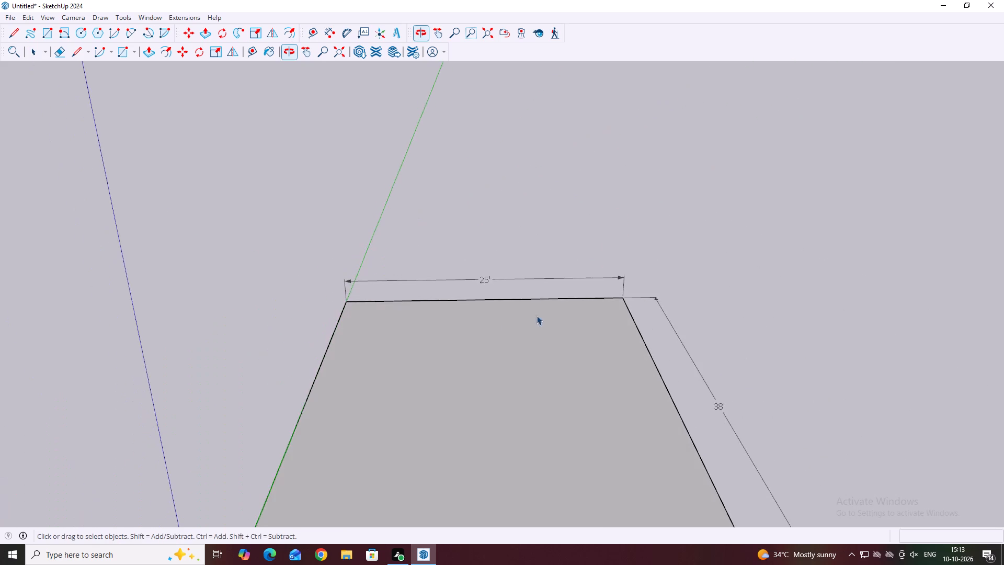
scroll(498, 324, "down", 10)
middle_click_drag(468, 412, 471, 444)
scroll(470, 428, "down", 1)
scroll(495, 306, "up", 2)
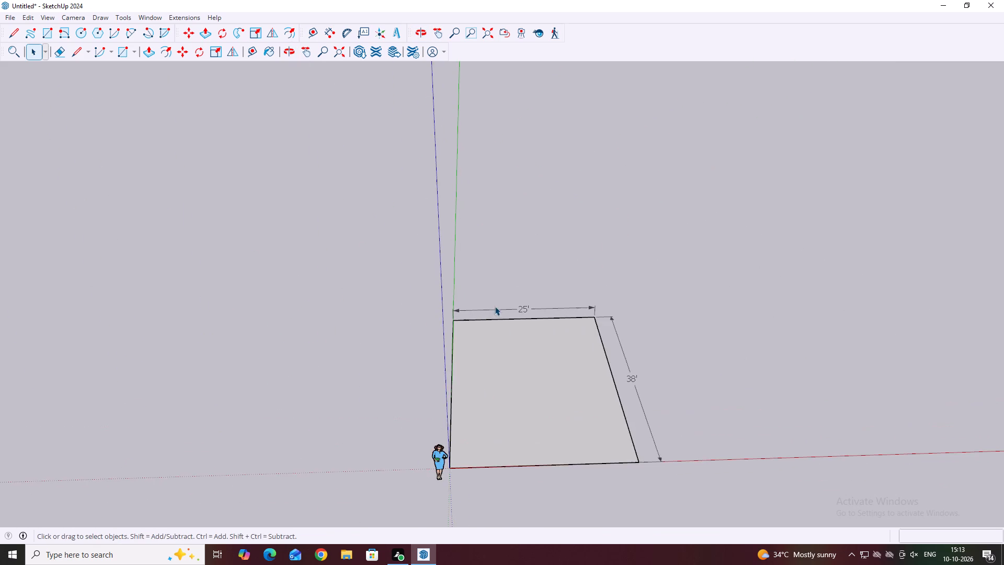
scroll(495, 306, "up", 8)
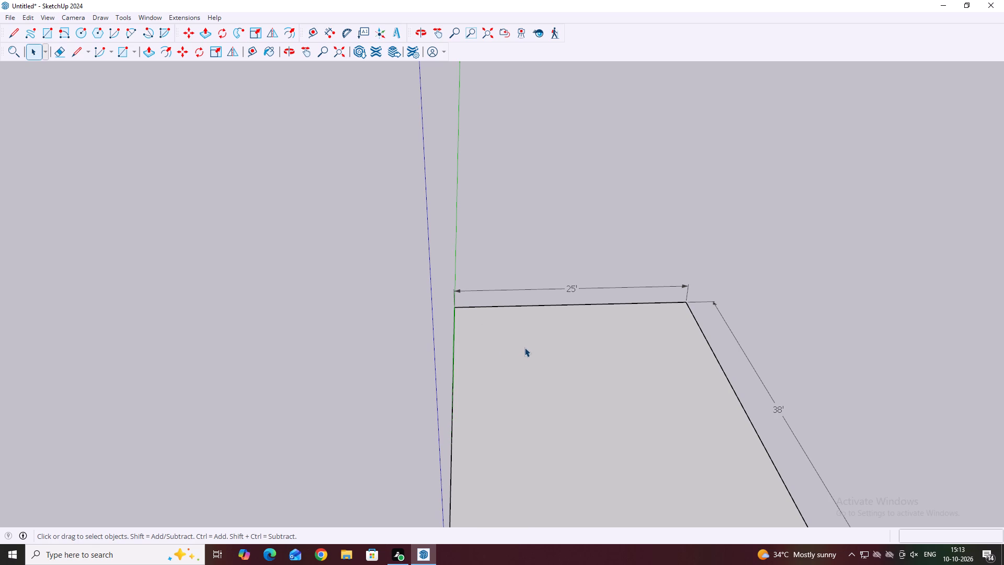
left_click(453, 338)
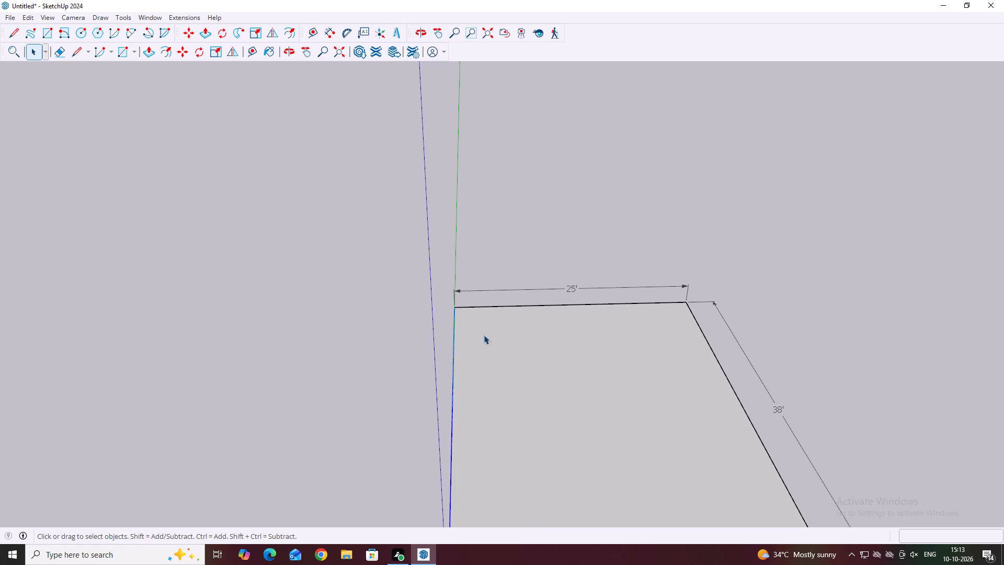
scroll(552, 310, "down", 3)
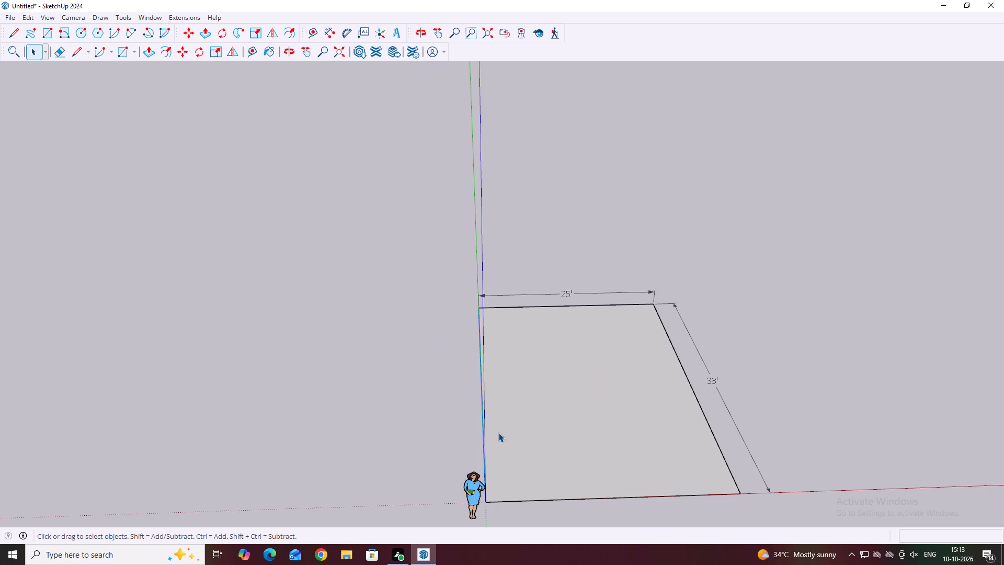
key("m")
scroll(483, 502, "up", 8)
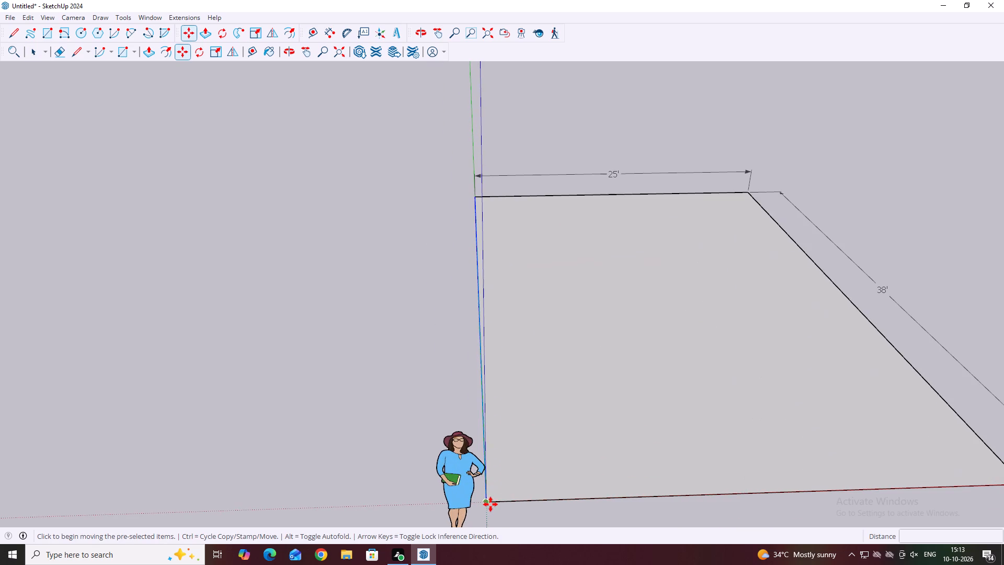
left_click(486, 501)
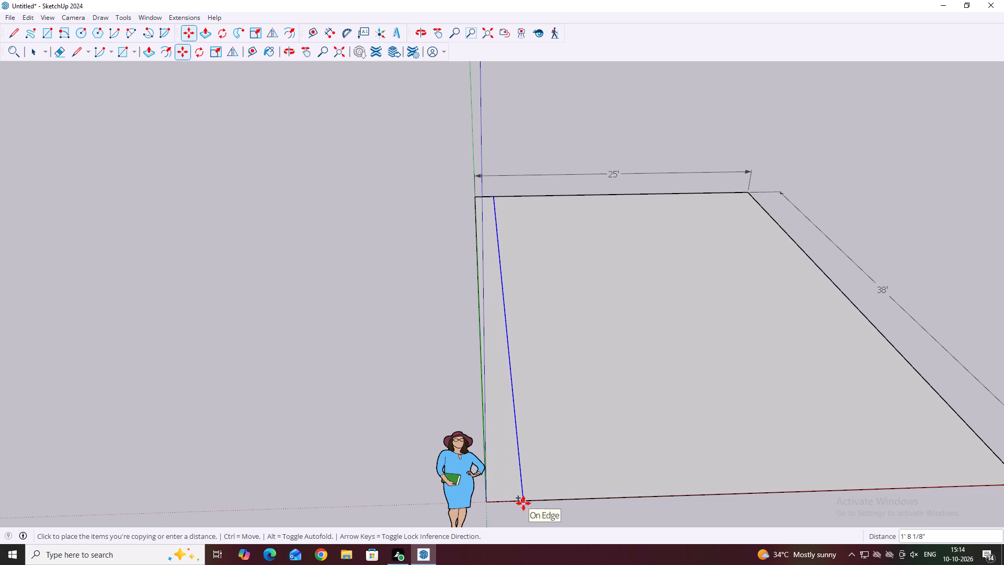
middle_click_drag(623, 478, 579, 483)
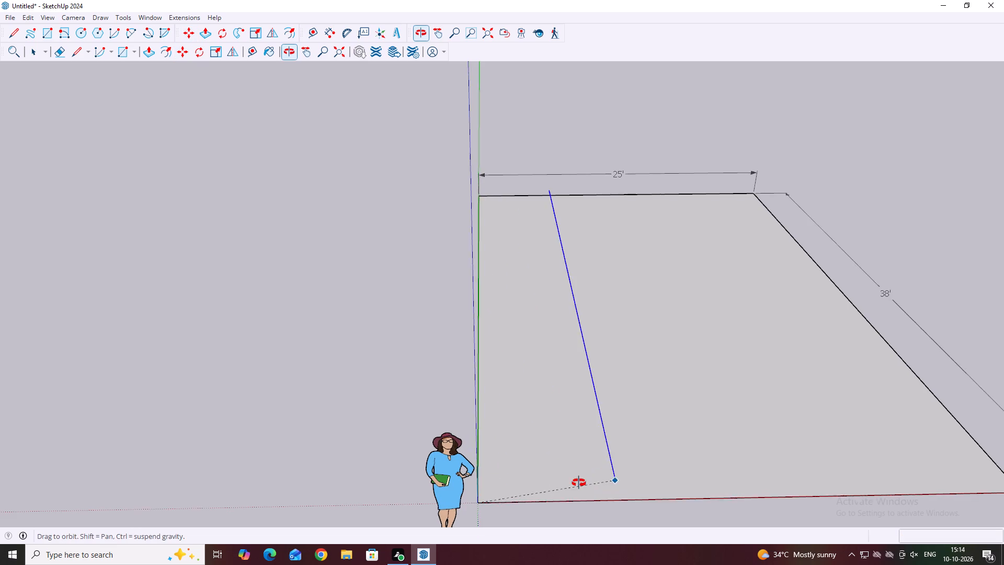
middle_click_drag(579, 483, 521, 479)
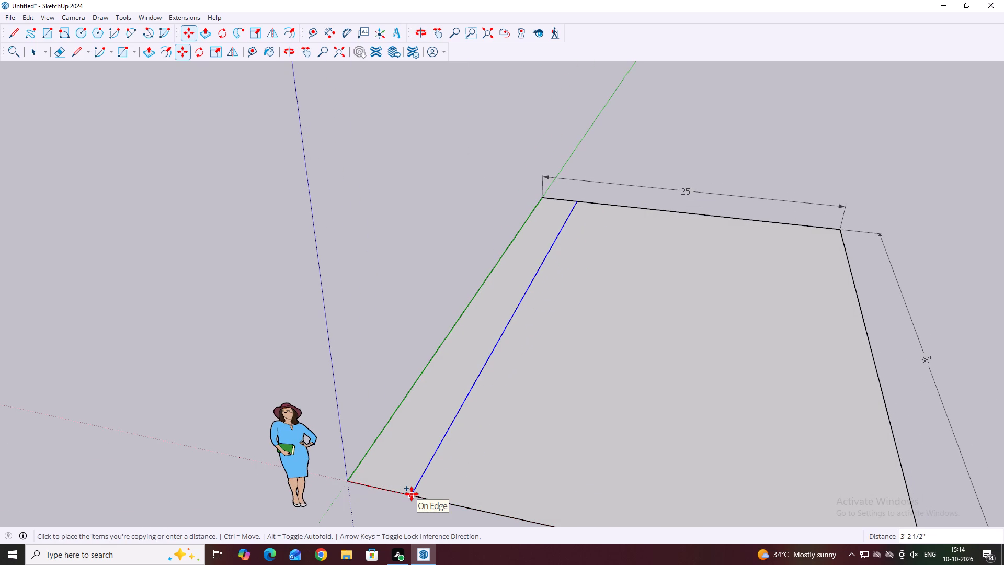
key("9")
key("shift+quotedbl")
key("Return")
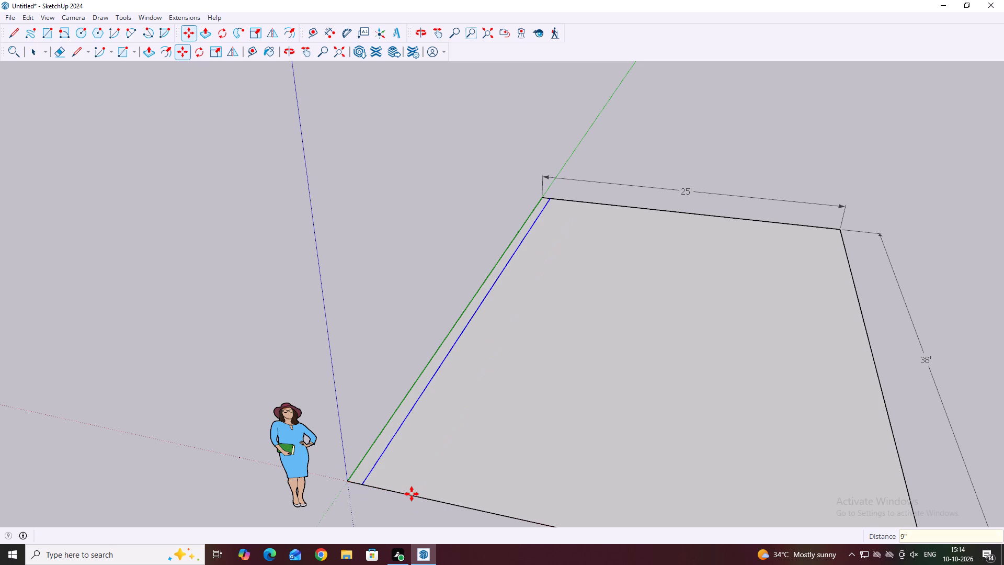
key("Escape")
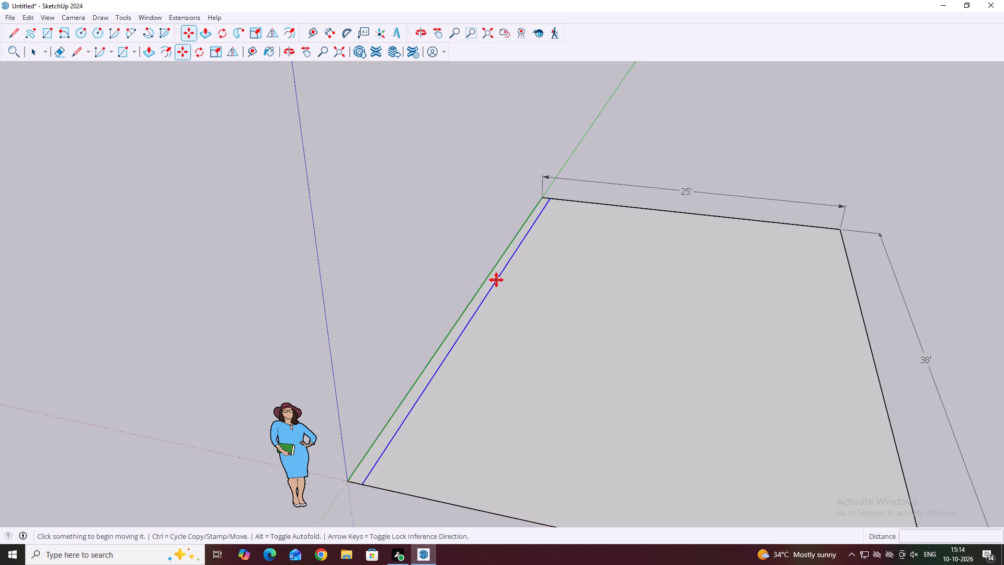
Copy the new inner line 10' further into the rectangle, away from the green axis.
left_click(497, 280)
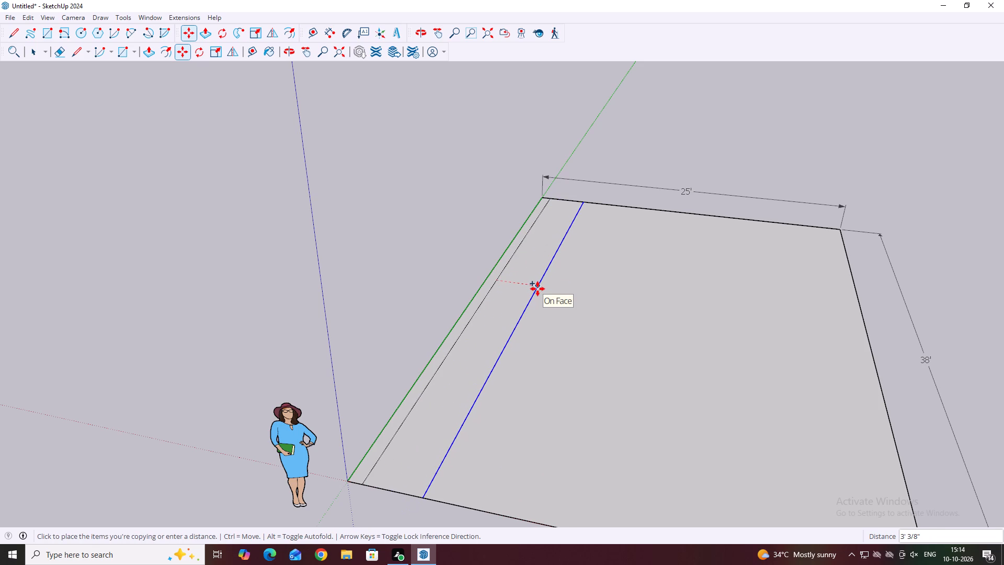
type("10'")
key("Return")
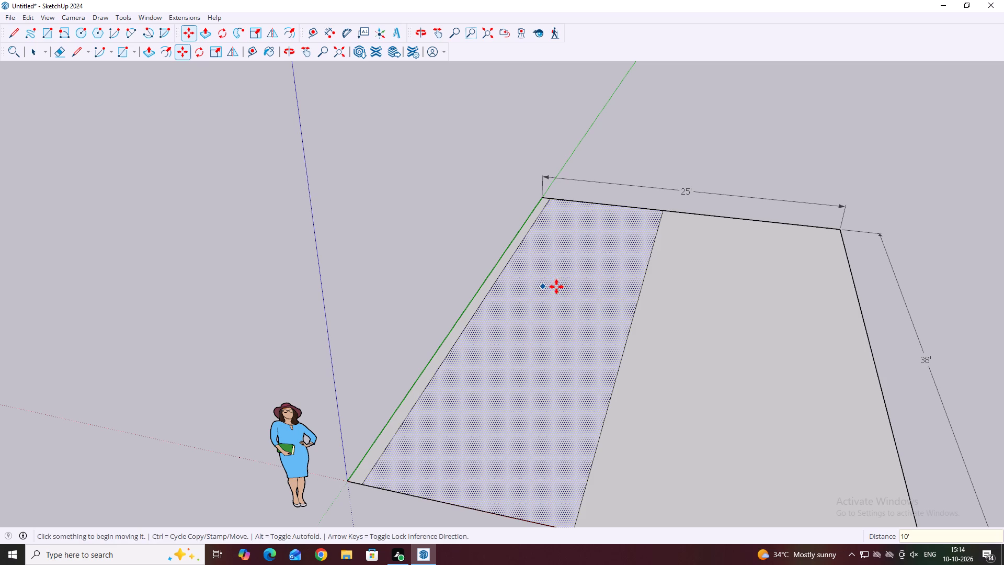
key("Escape")
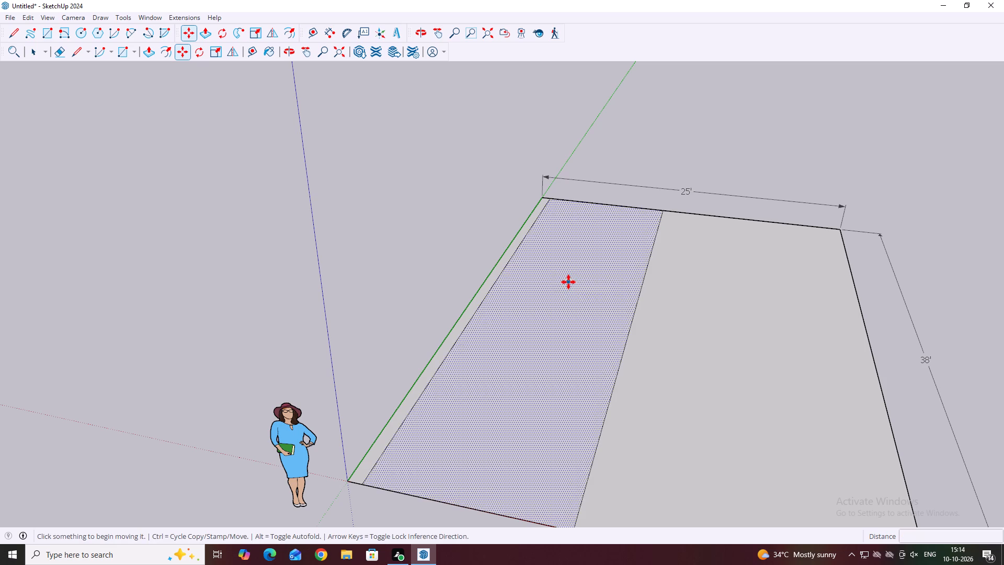
Copy the long edge beside the 38' dimension 9" inward along the red axis.
key("space")
left_click(644, 281)
middle_click_drag(544, 324, 543, 322)
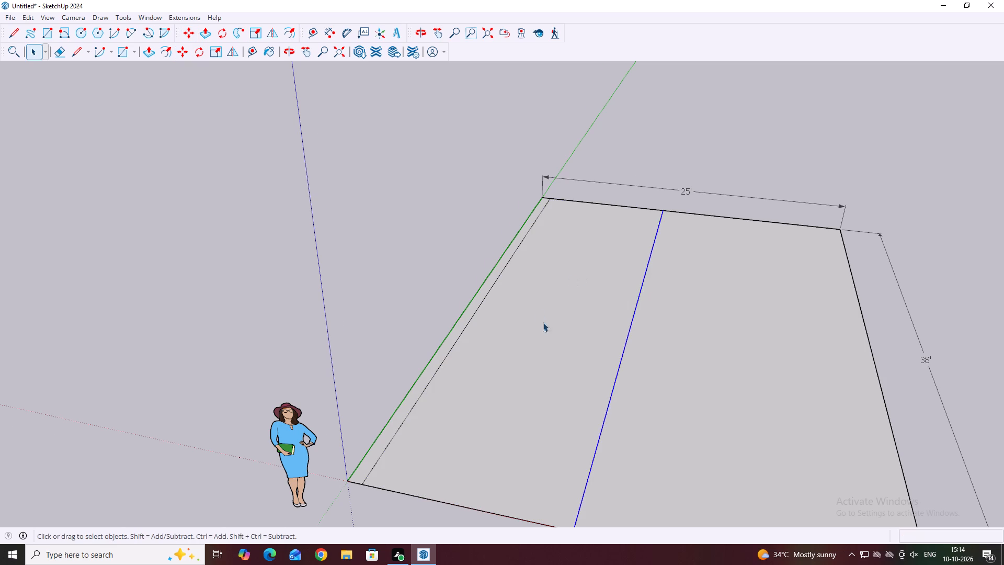
middle_click_drag(543, 322, 629, 379)
scroll(650, 323, "down", 3)
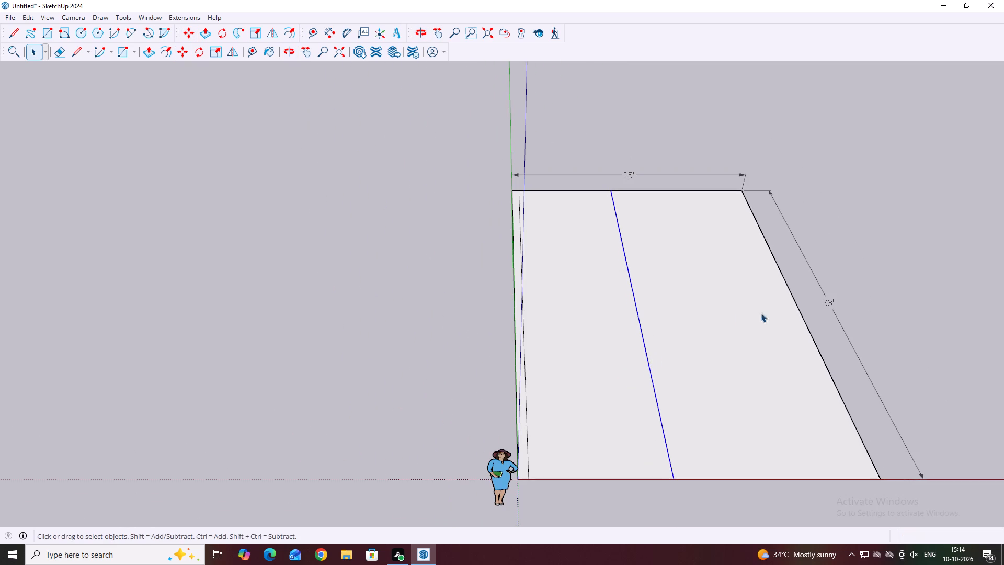
key("Escape")
left_click(801, 318)
middle_click_drag(826, 329, 797, 300)
key("m")
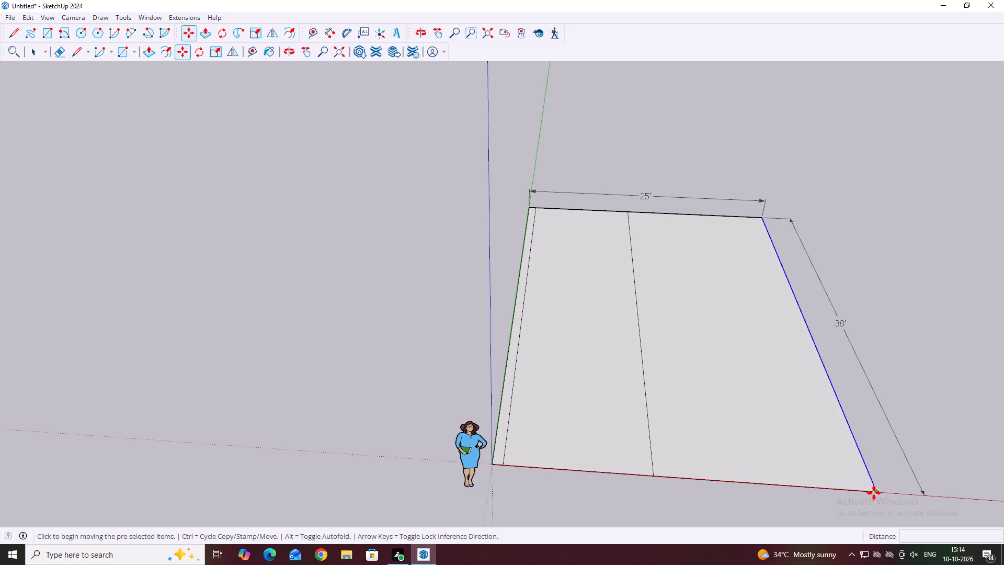
left_click(876, 491)
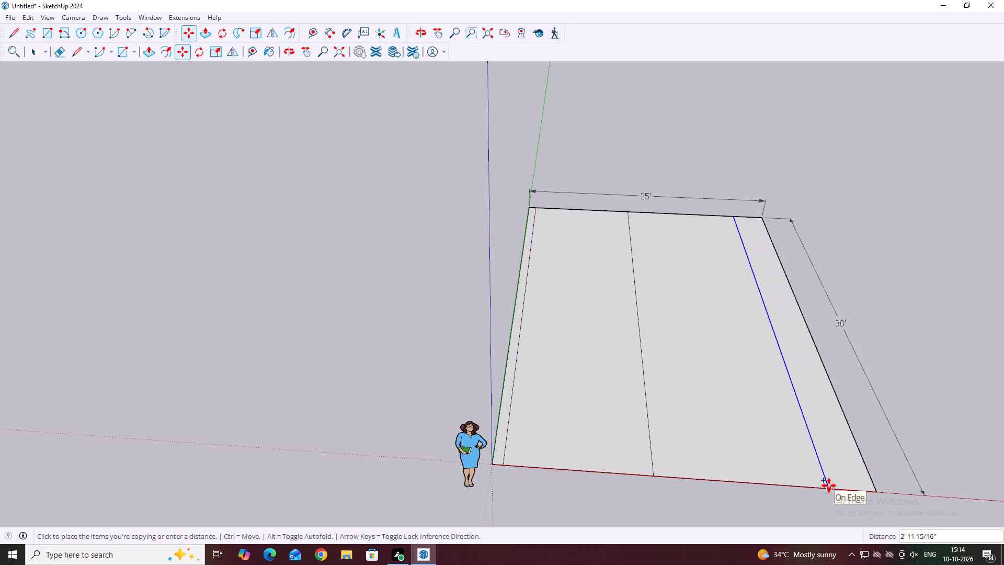
key("9")
key("shift+quotedbl")
key("Return")
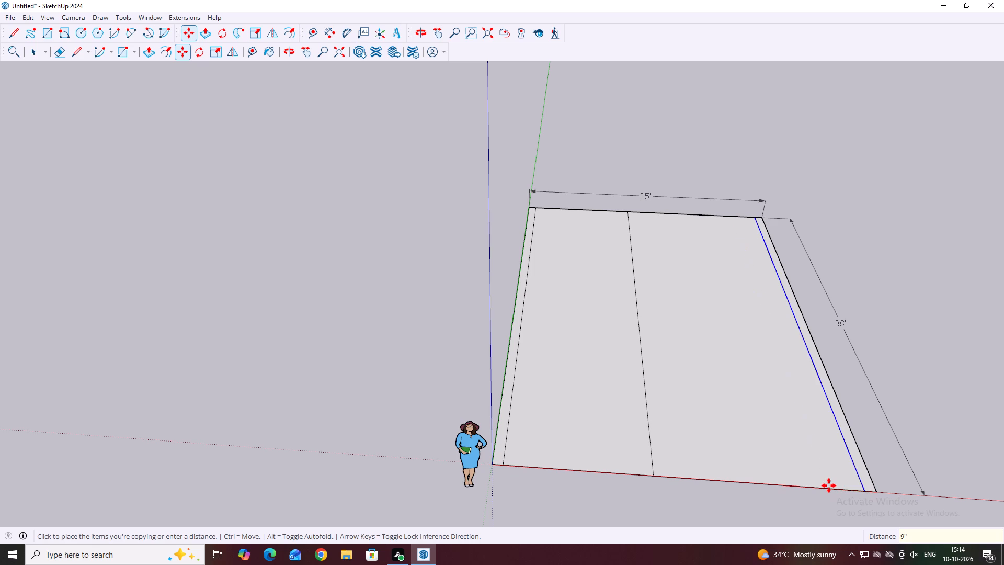
key("Escape")
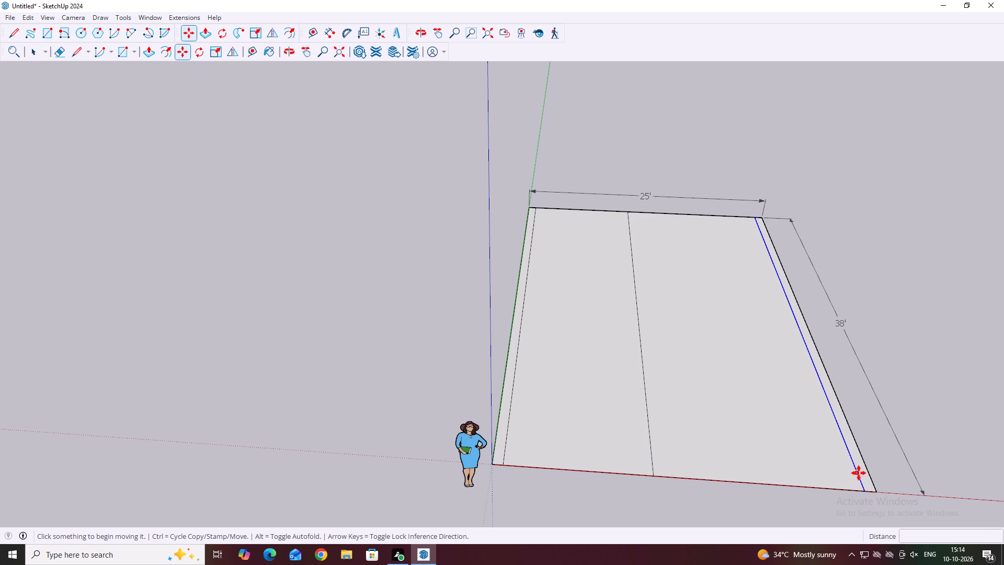
Copy the inner line beside the 38' edge 8' further inward, toward the green axis.
left_click(859, 473)
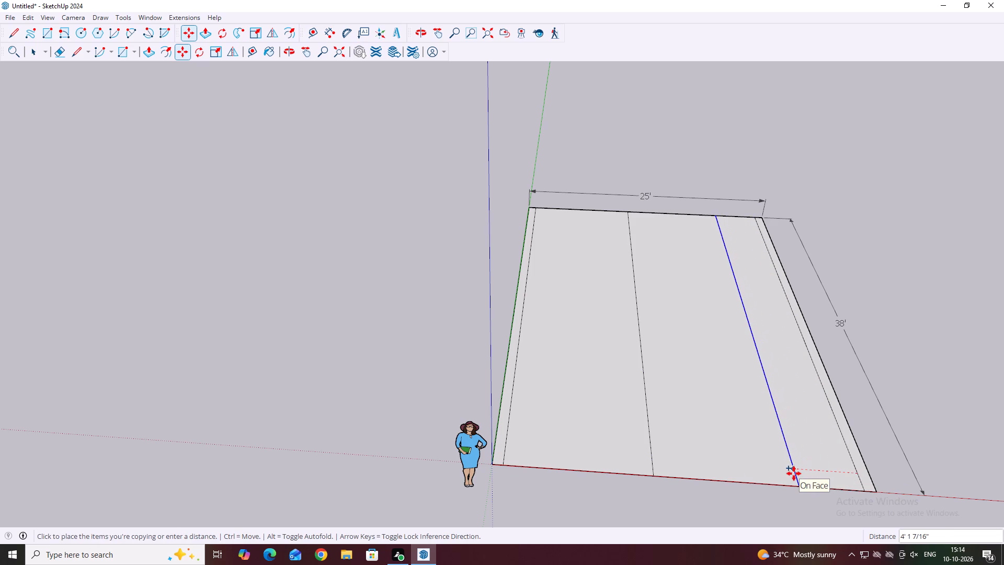
type("8'")
key("Return")
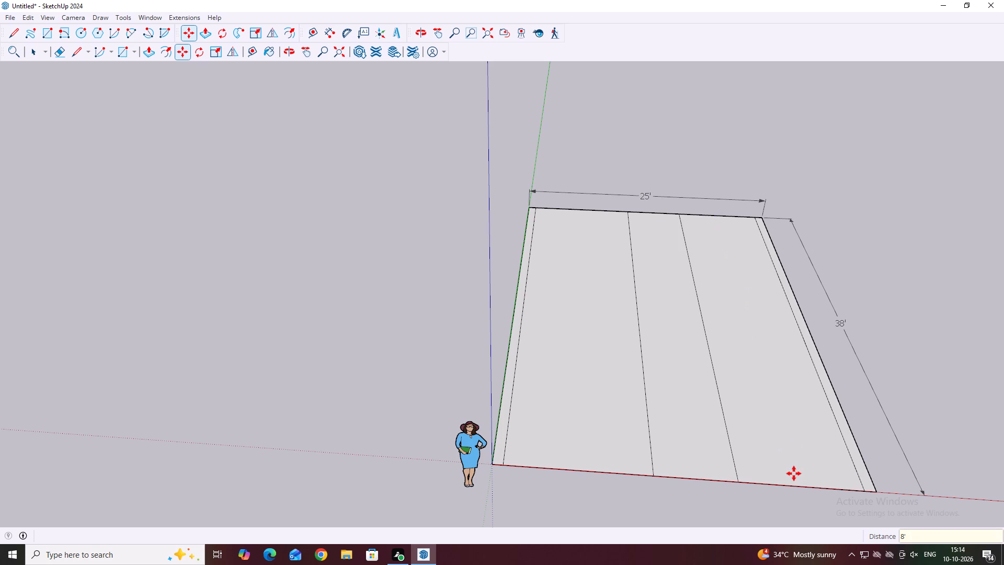
key("Escape")
Copy the dividing line of the 8' strip 6" toward the green axis.
key("space")
left_click(733, 458)
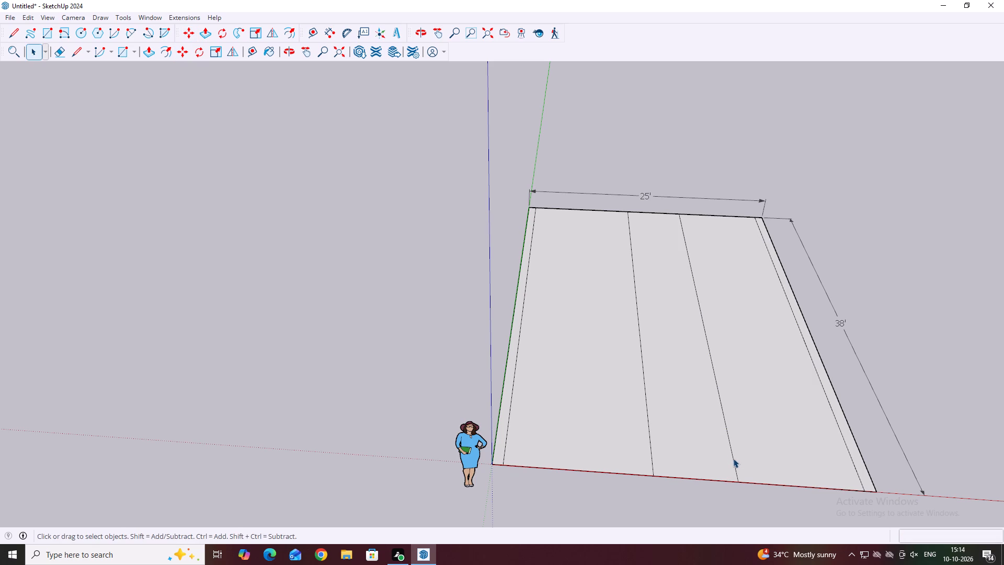
key("m")
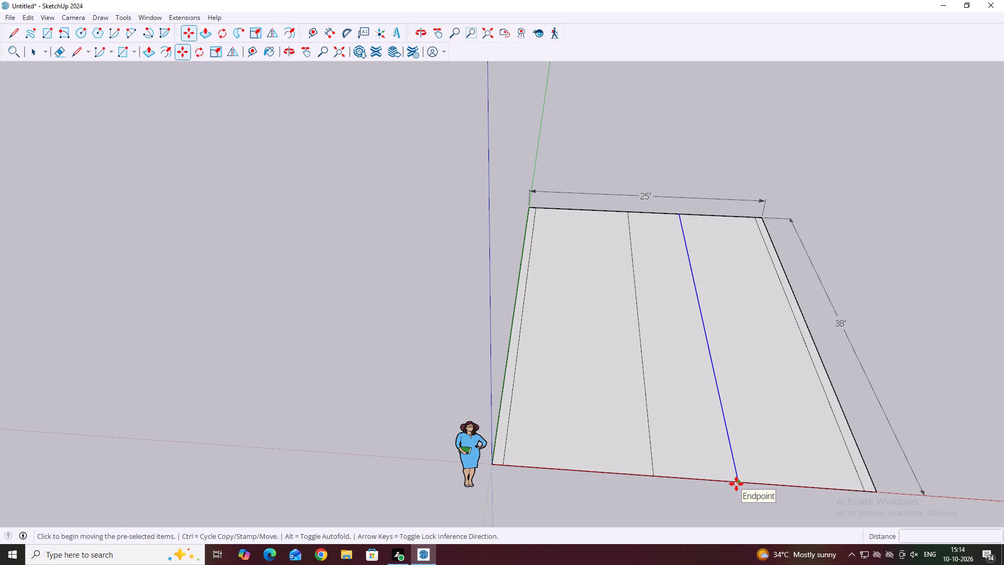
left_click(736, 484)
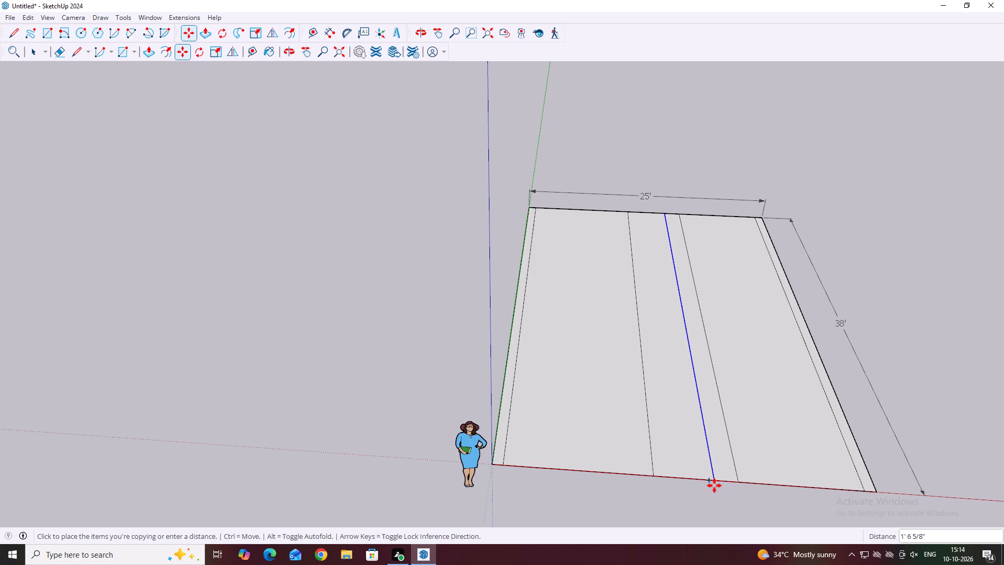
key("6")
key("Return")
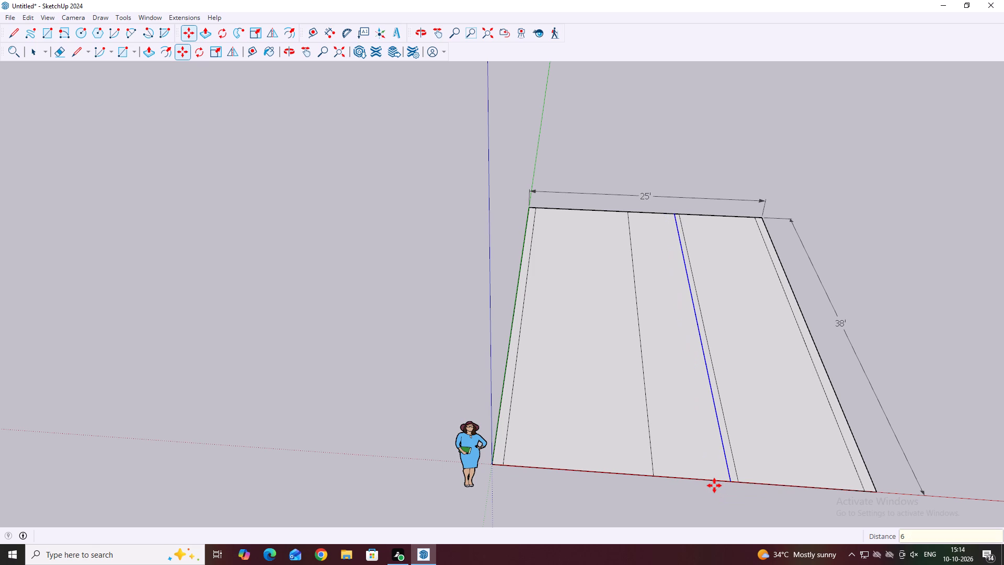
key("Escape")
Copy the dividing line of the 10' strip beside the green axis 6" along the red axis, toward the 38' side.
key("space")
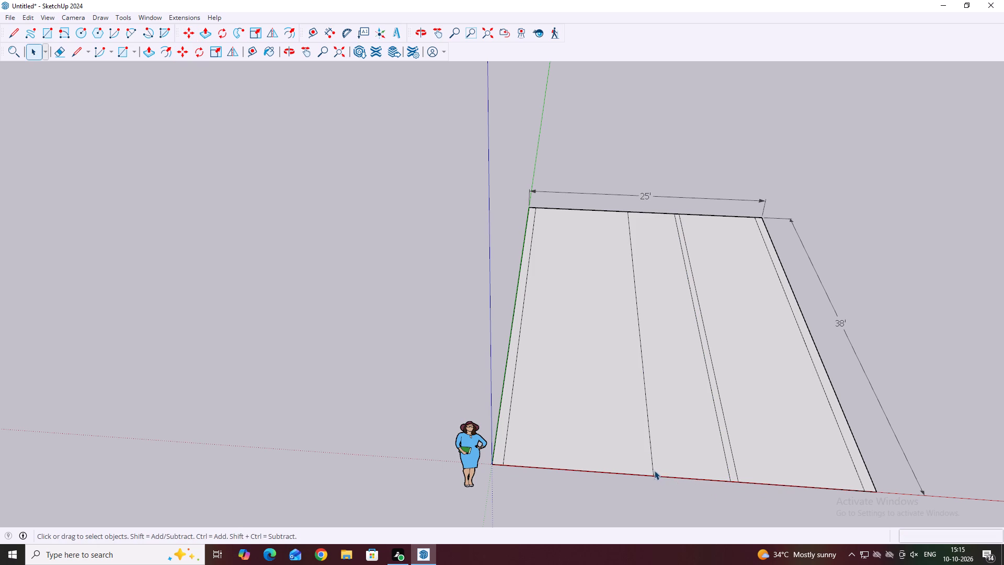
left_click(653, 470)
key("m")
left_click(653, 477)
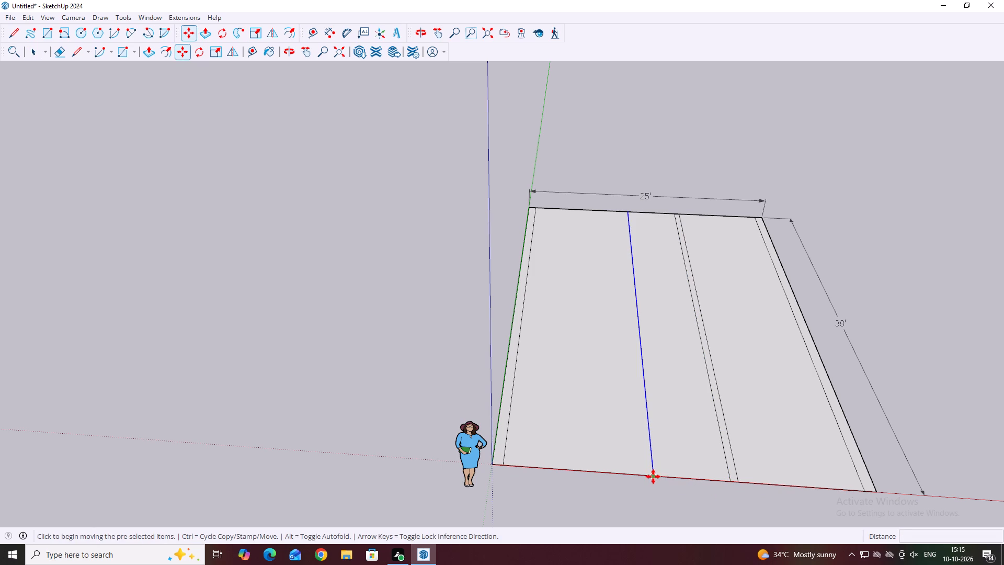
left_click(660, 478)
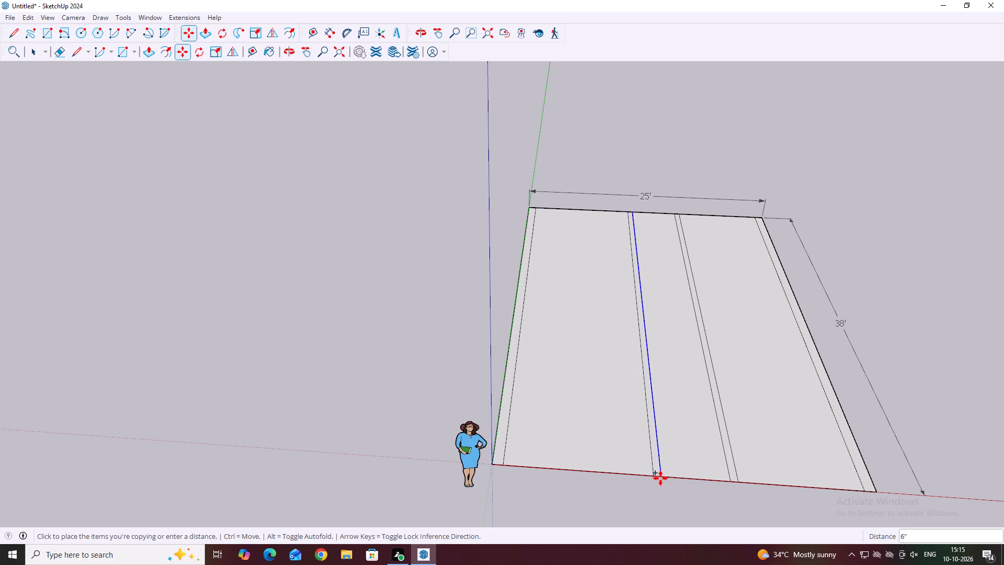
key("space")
Measure the clear width between the two 6" wall strips along the edge with the 25' dimension.
scroll(604, 442, "down", 3)
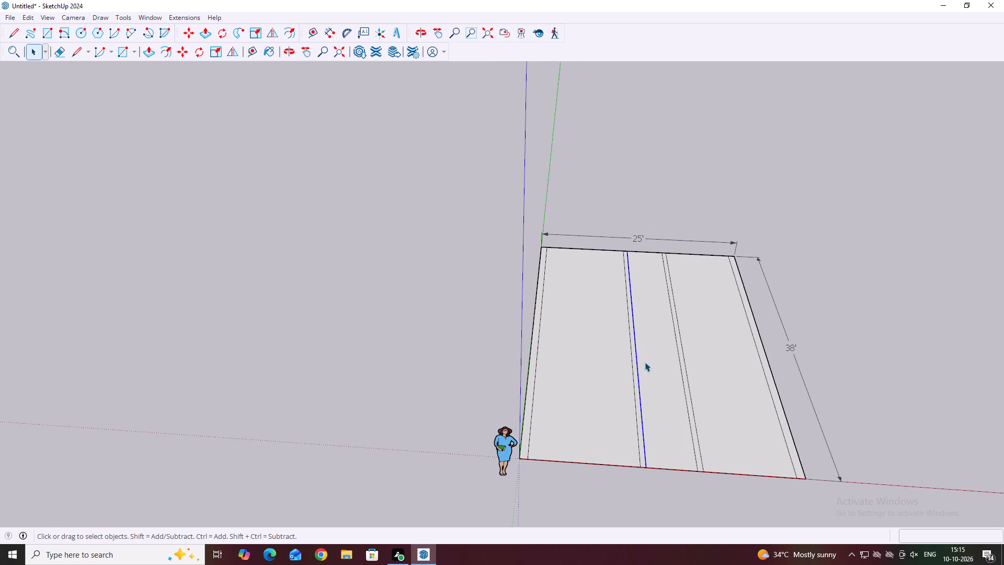
middle_click_drag(662, 263, 659, 363)
left_click(722, 165)
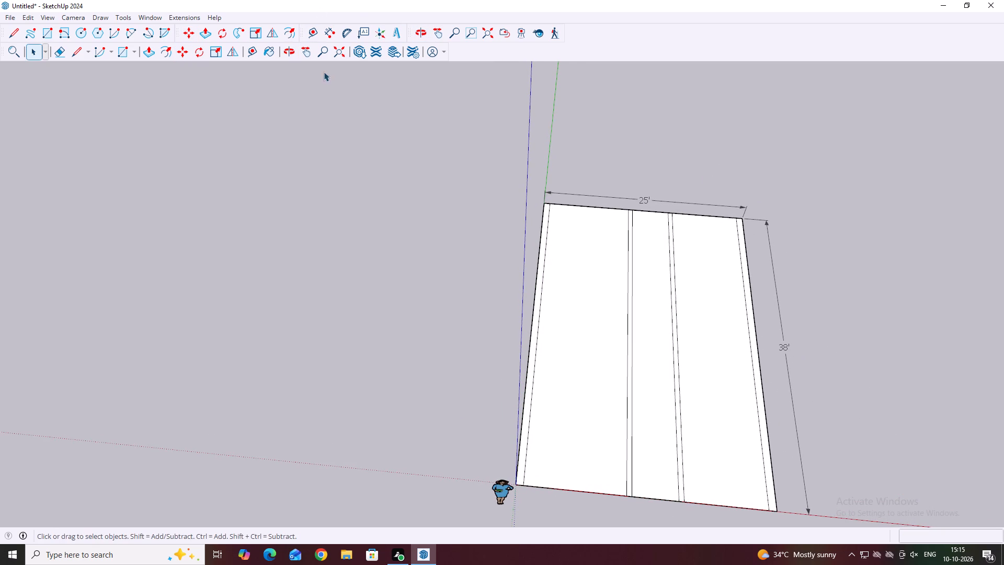
left_click(331, 33)
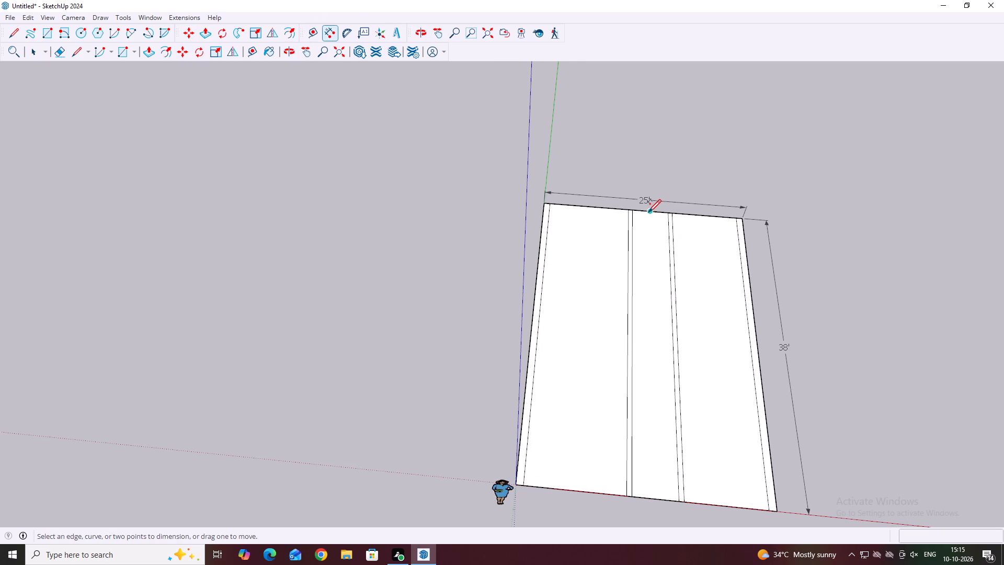
scroll(636, 213, "up", 4)
left_click(633, 207)
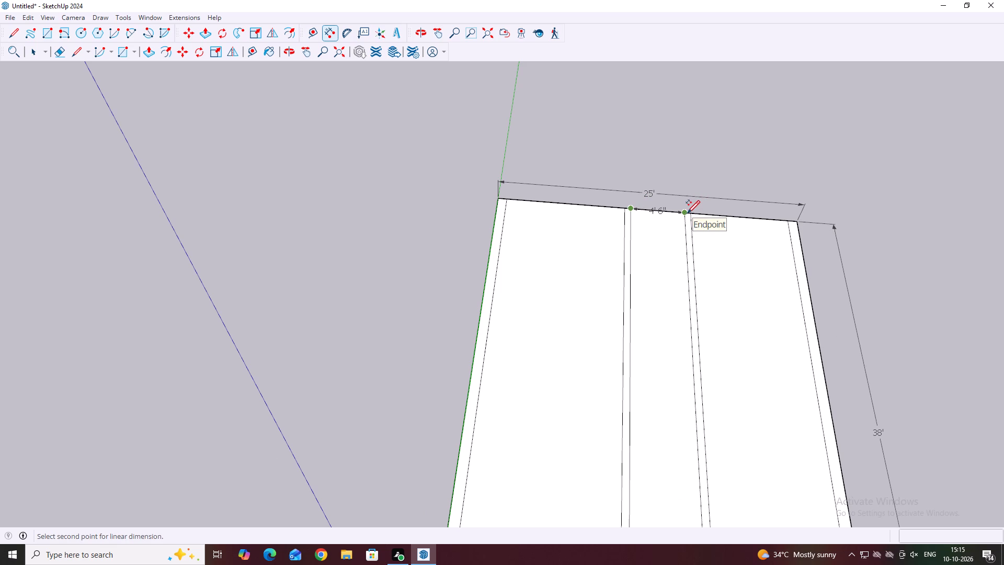
scroll(687, 212, "up", 3)
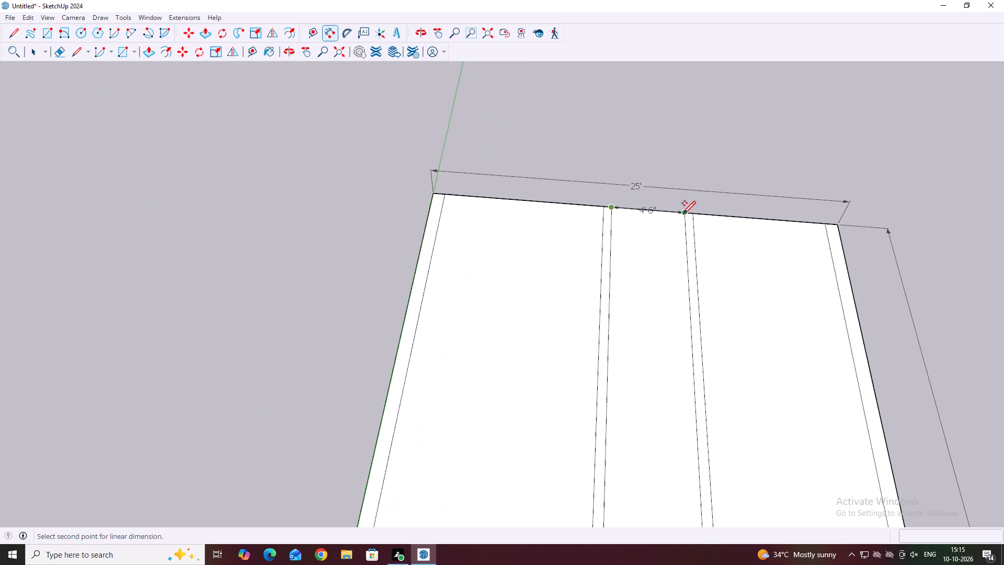
scroll(683, 213, "up", 2)
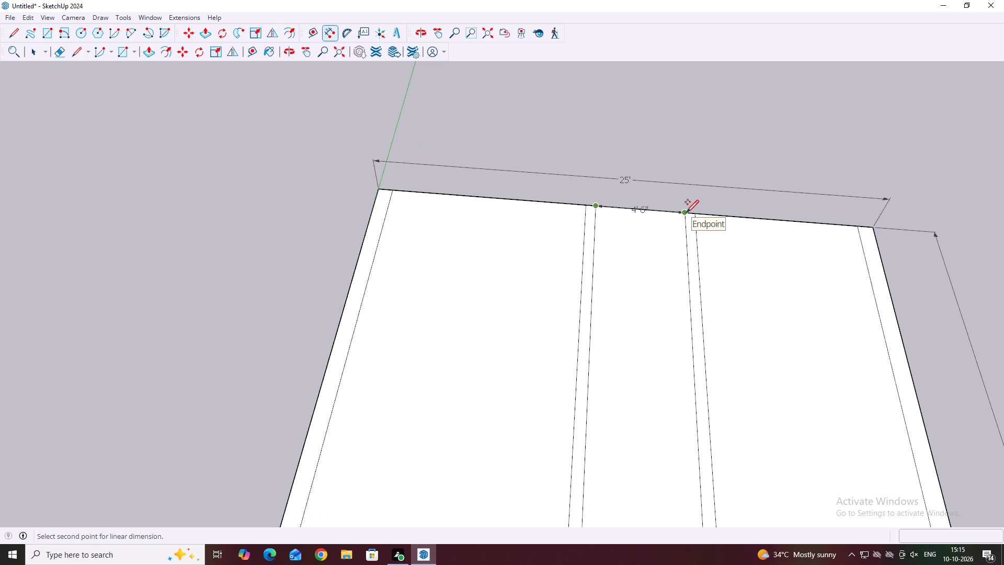
key("Escape")
key("Escape")
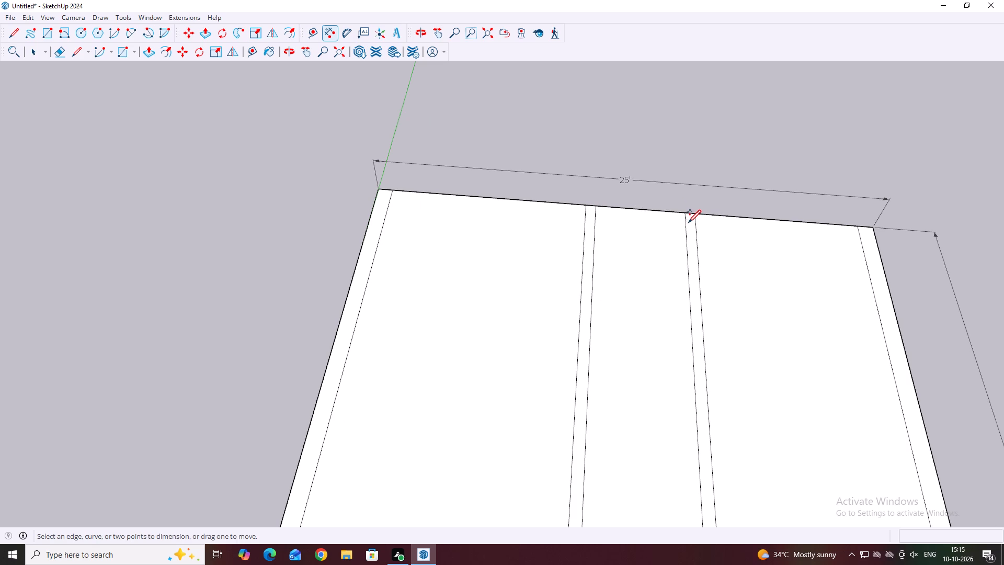
Delete the two 6" copies facing each other across the middle strip, keeping the original dividing lines.
key("space")
left_click(684, 220)
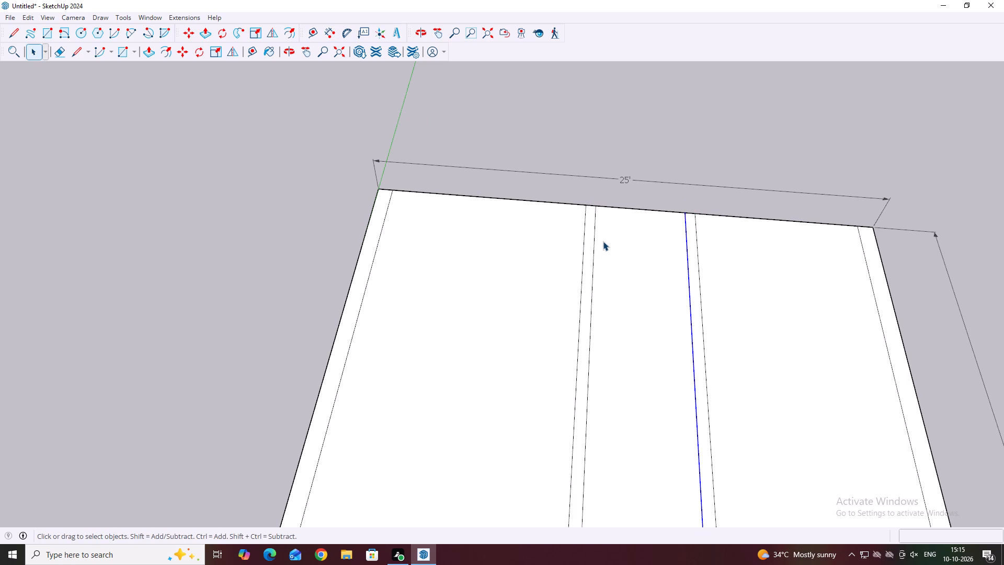
key("Delete")
left_click(595, 226)
key("Delete")
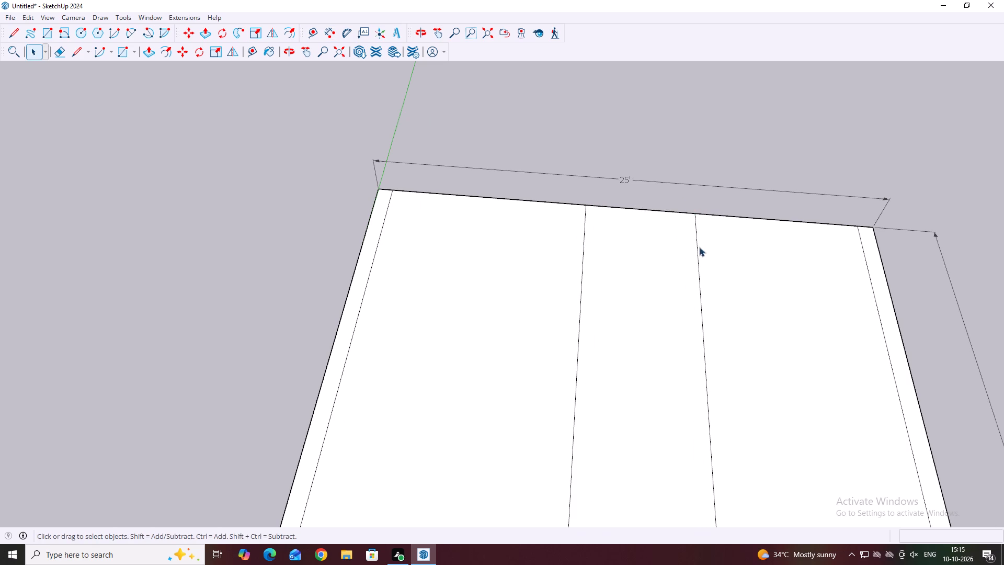
Copy the dividing line nearer the 38' side 5" toward the green axis.
left_click(696, 240)
key("m")
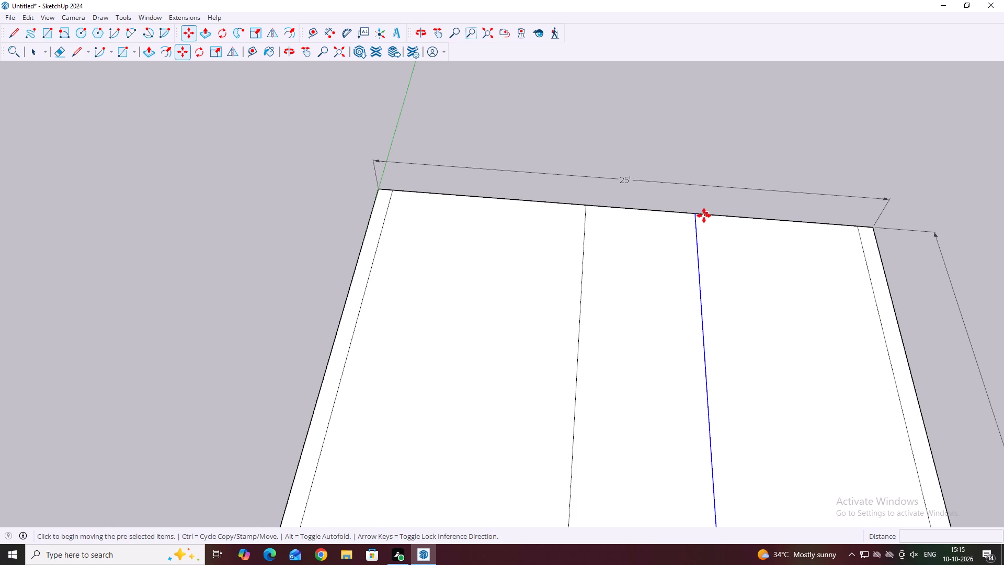
left_click(695, 211)
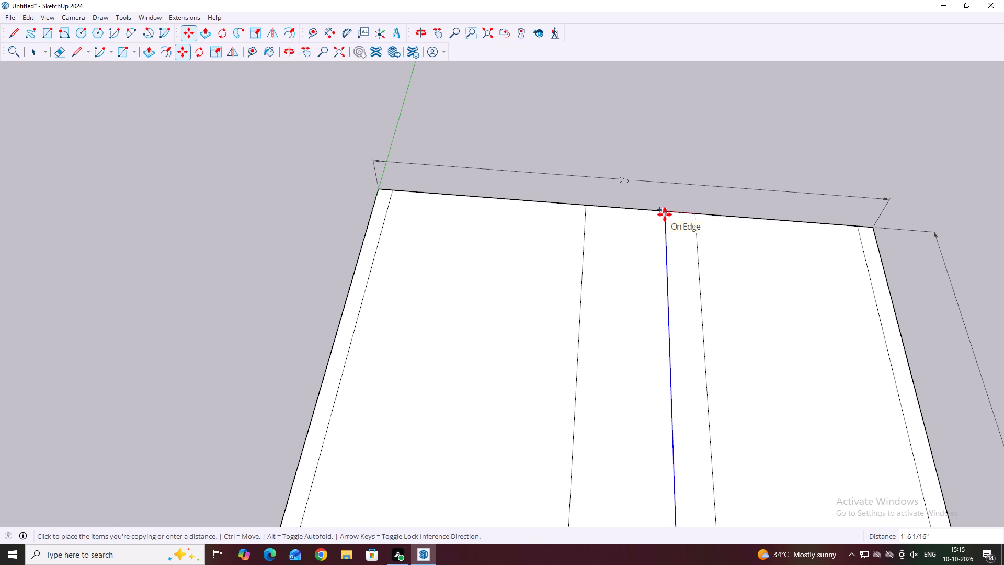
key("5")
key("Return")
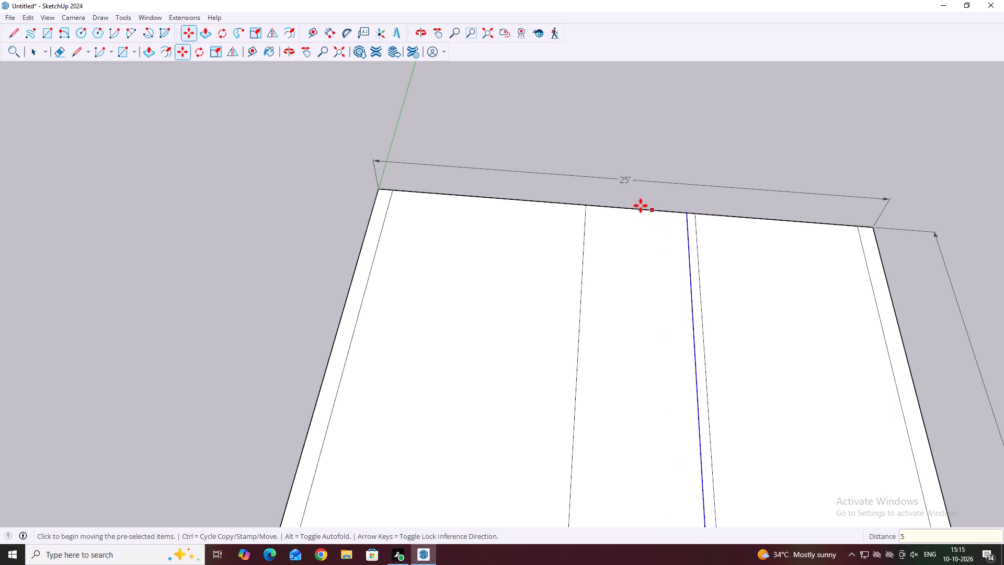
key("space")
Copy the dividing line nearer the green axis 5" into the middle strip, toward the 38' side.
left_click(586, 210)
key("m")
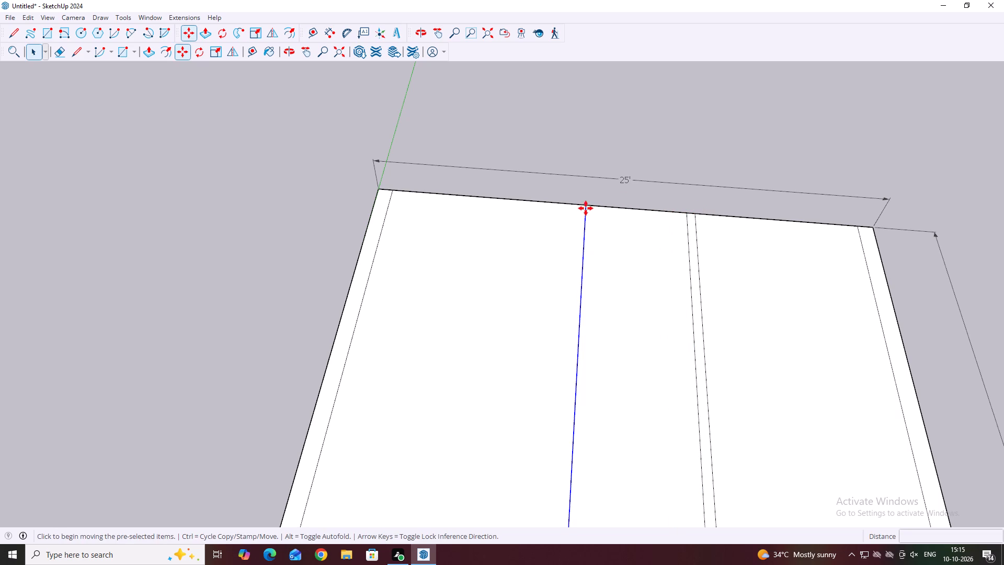
left_click(587, 205)
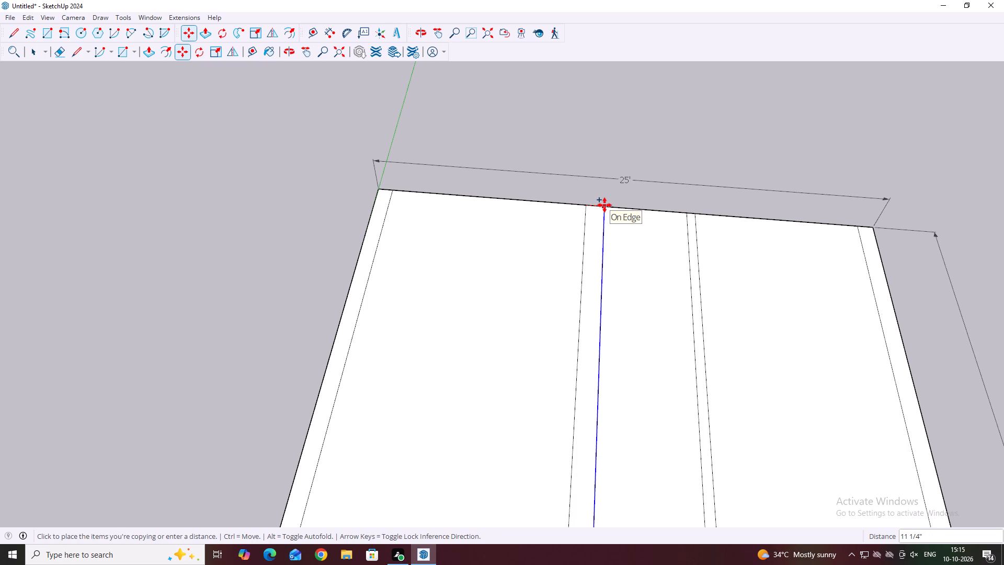
key("5")
key("Return")
key("space")
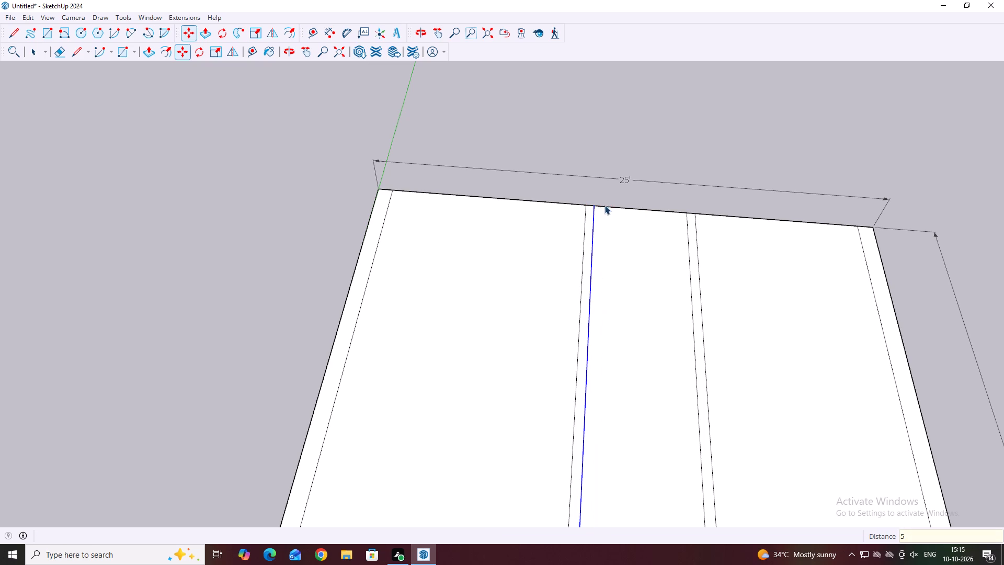
scroll(669, 196, "down", 5)
left_click(714, 161)
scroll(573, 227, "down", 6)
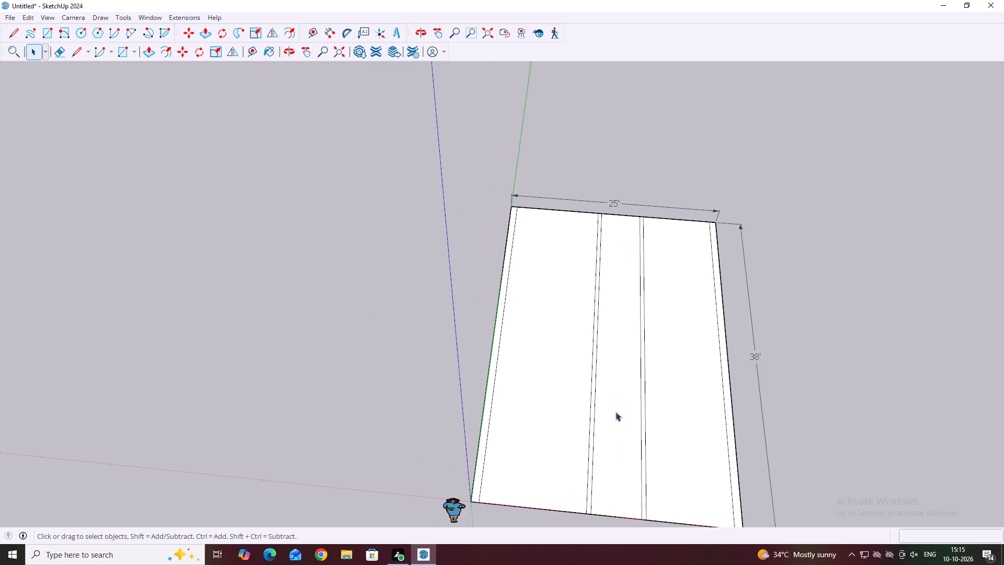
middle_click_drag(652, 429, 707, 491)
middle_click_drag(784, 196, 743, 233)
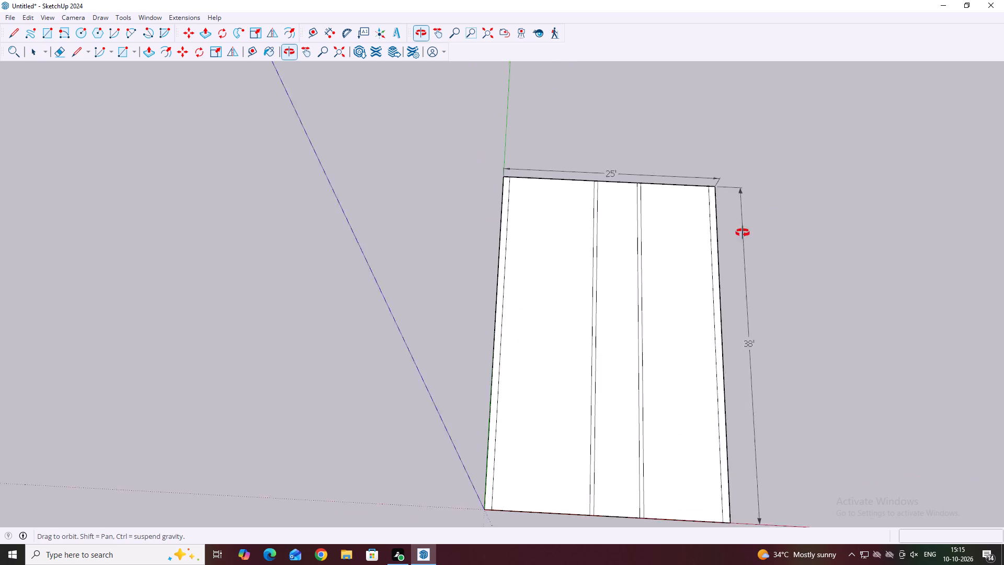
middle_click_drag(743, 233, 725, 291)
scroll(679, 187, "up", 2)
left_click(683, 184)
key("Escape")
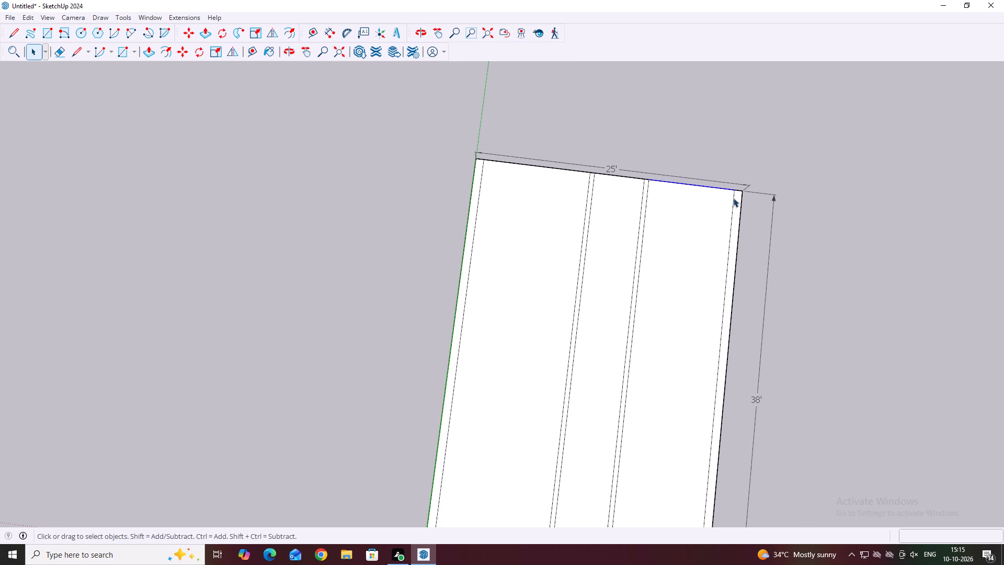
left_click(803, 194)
Copy the 25' edge's segment that bounds the wide strip beside the green axis 9" inward.
middle_click_drag(788, 242, 815, 242)
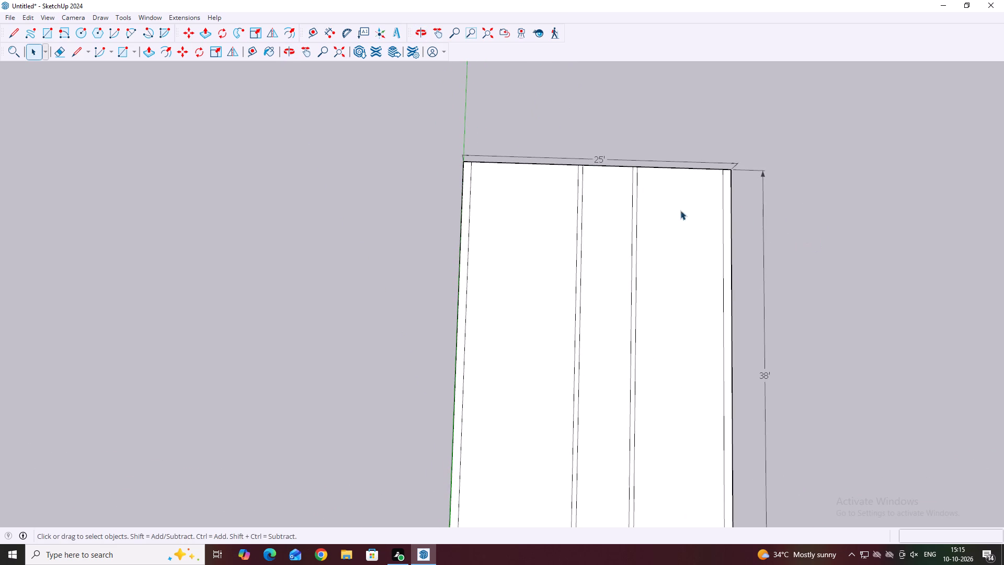
scroll(516, 167, "up", 1)
middle_click_drag(851, 188, 763, 172)
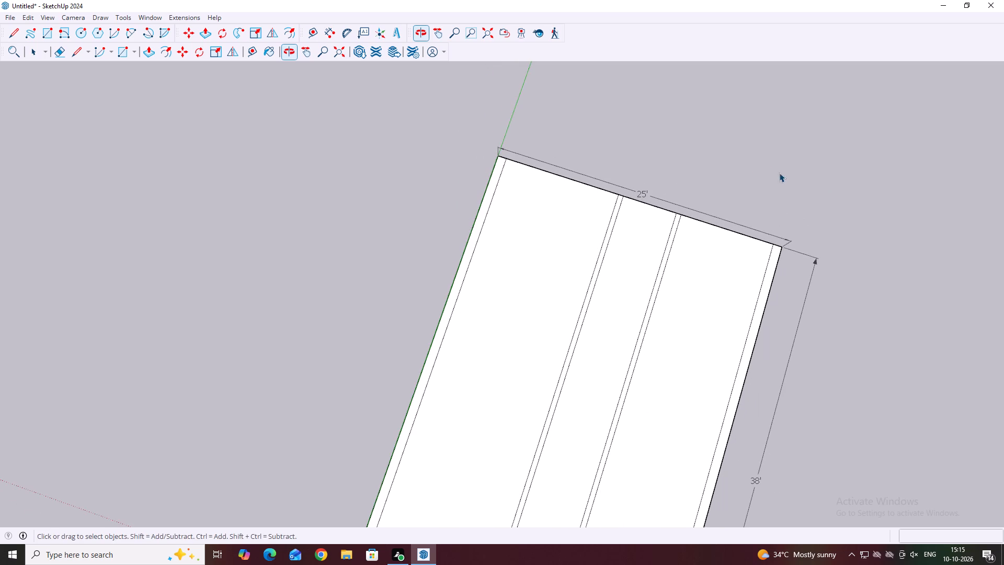
scroll(789, 174, "down", 6)
scroll(660, 201, "up", 2)
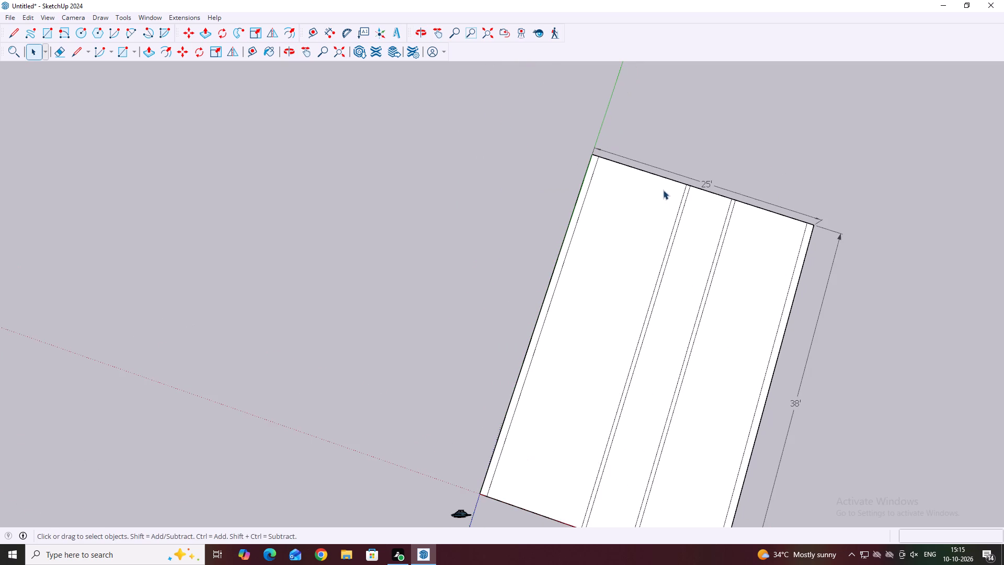
left_click(666, 179)
middle_click_drag(645, 202, 655, 213)
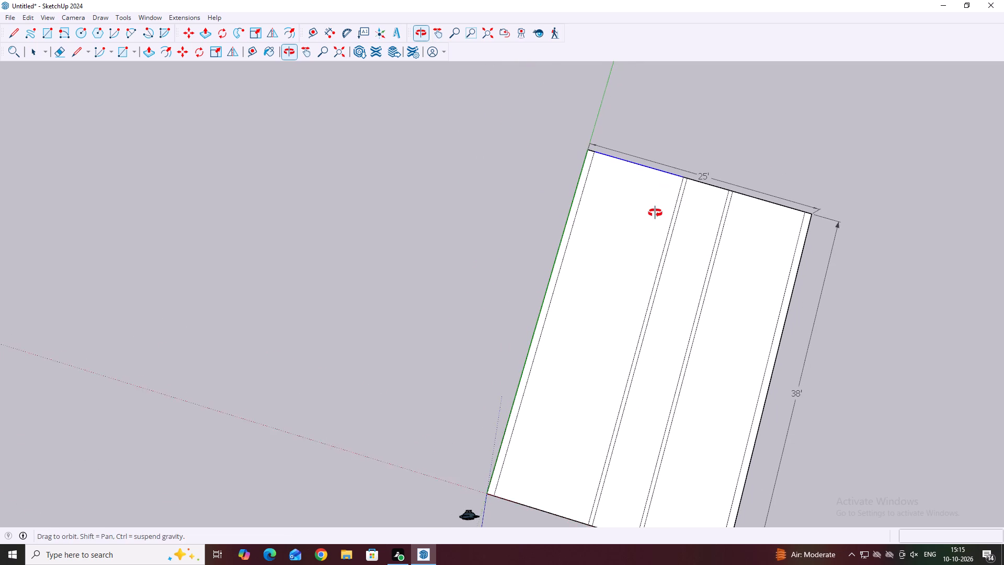
middle_click_drag(655, 213, 662, 216)
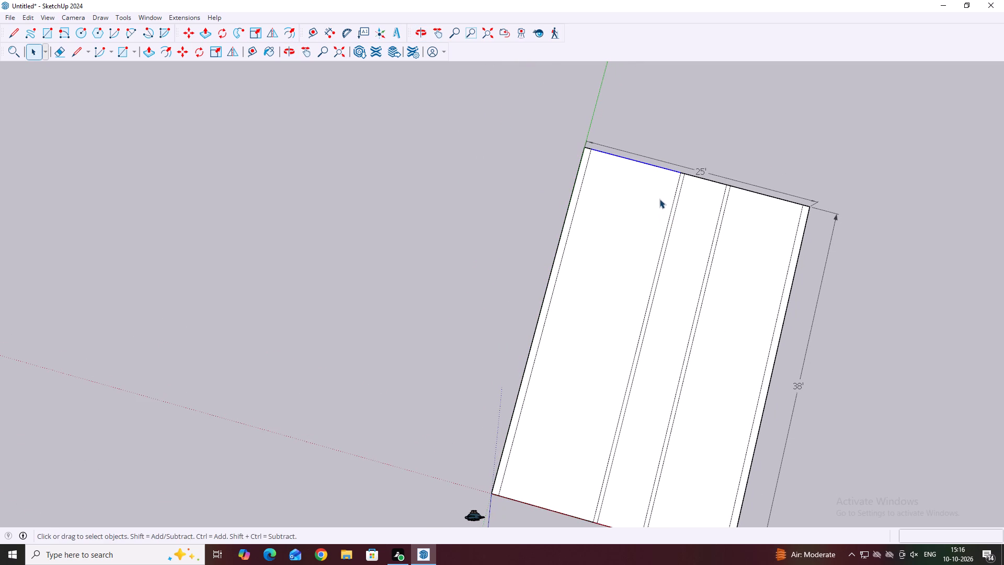
key("m")
scroll(675, 175, "up", 2)
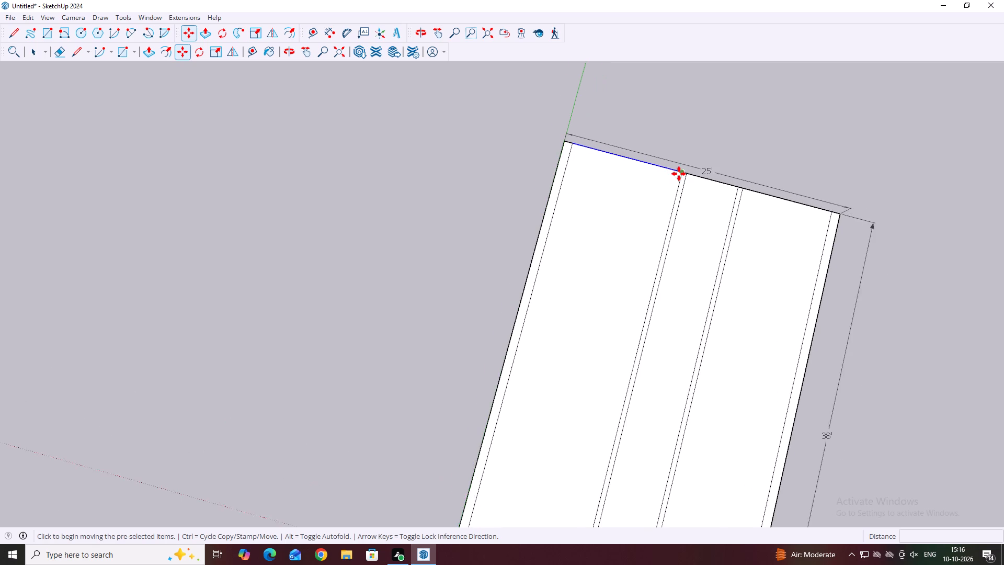
scroll(679, 174, "up", 1)
left_click(682, 173)
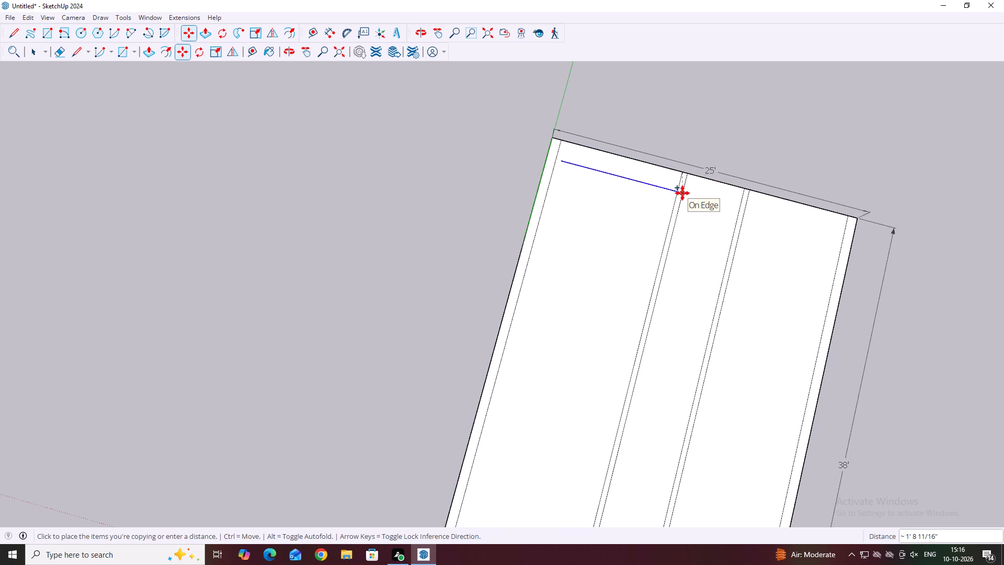
key("9")
key("shift+quotedbl")
key("Return")
key("space")
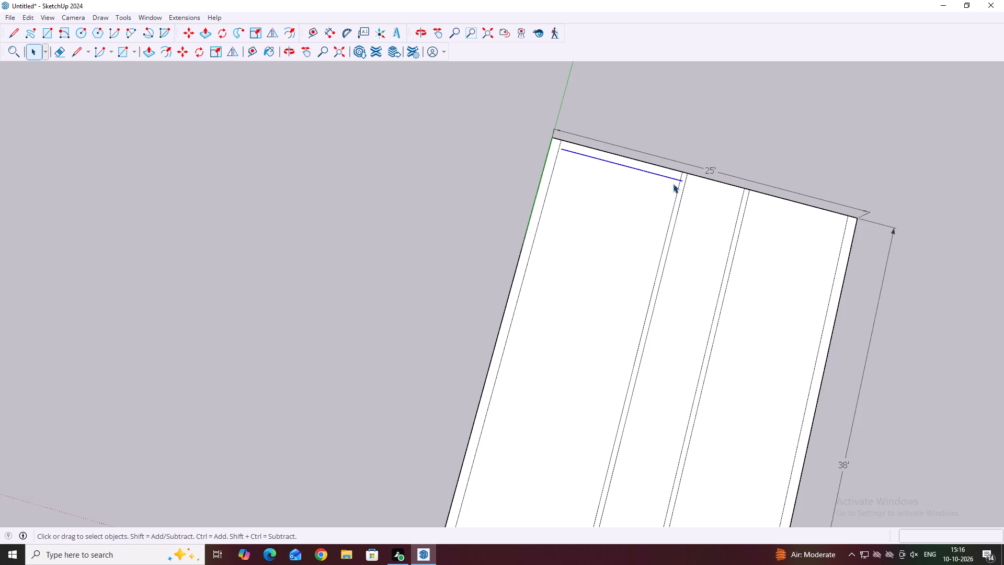
Measure the distance from the 25' edge to the copied segment along the nearest dividing line.
scroll(670, 180, "up", 3)
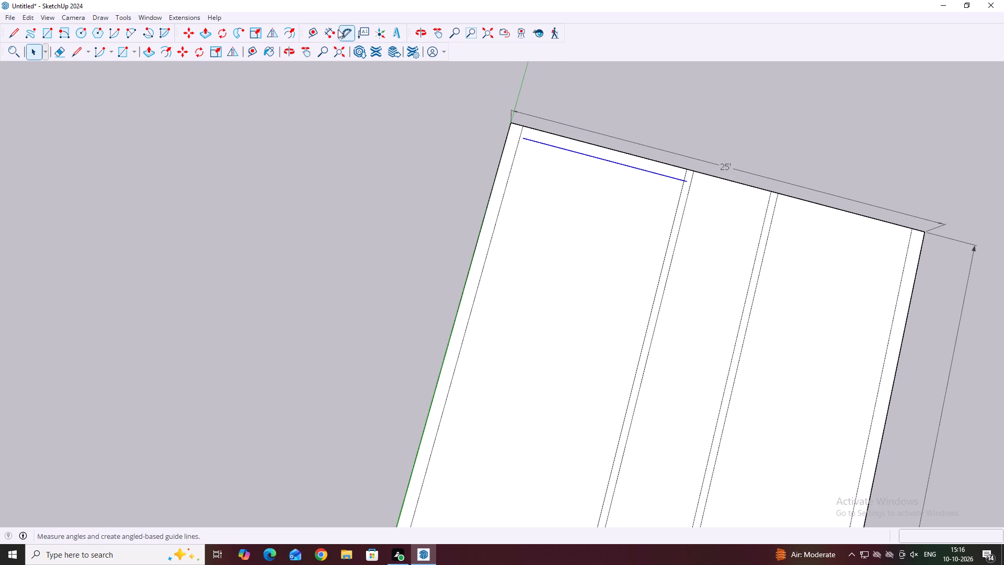
left_click(333, 29)
scroll(690, 176, "up", 3)
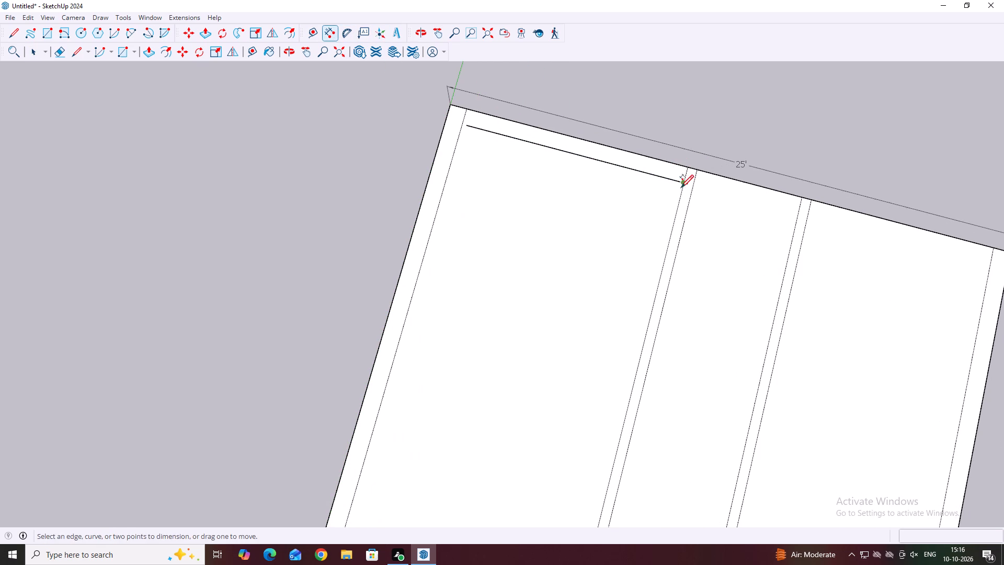
left_click(683, 182)
left_click(689, 166)
scroll(688, 167, "up", 6)
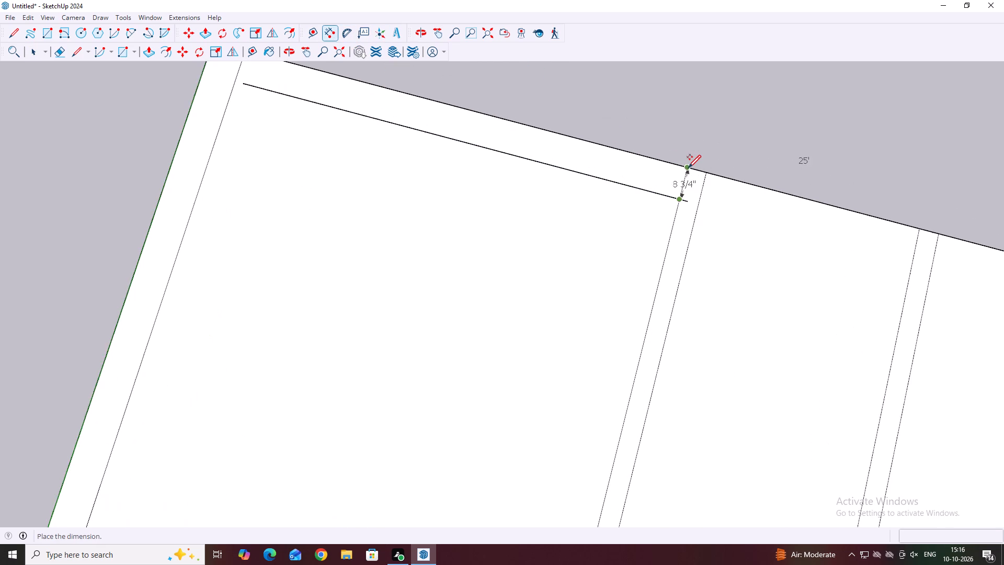
scroll(688, 167, "up", 12)
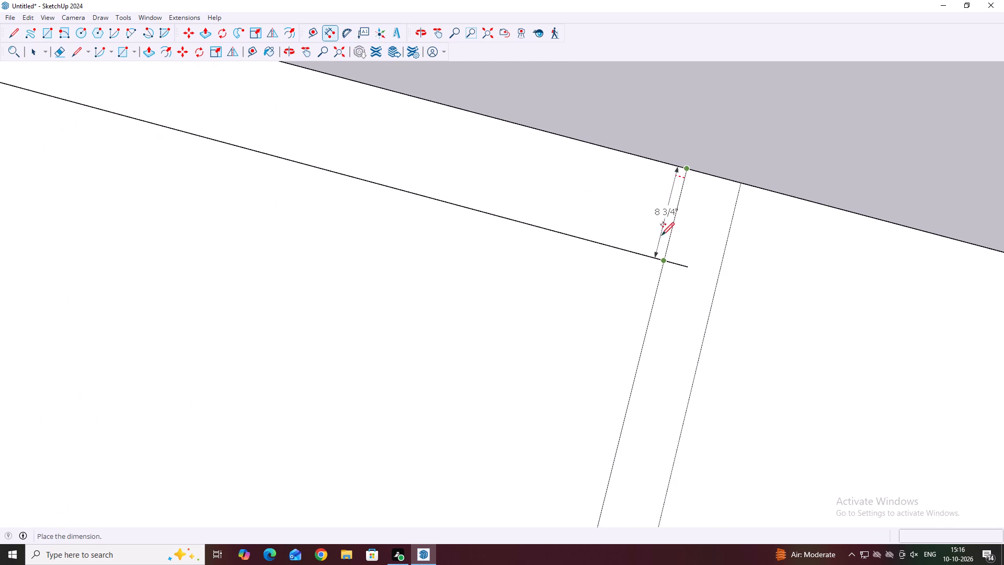
key("Escape")
scroll(656, 232, "down", 4)
key("space")
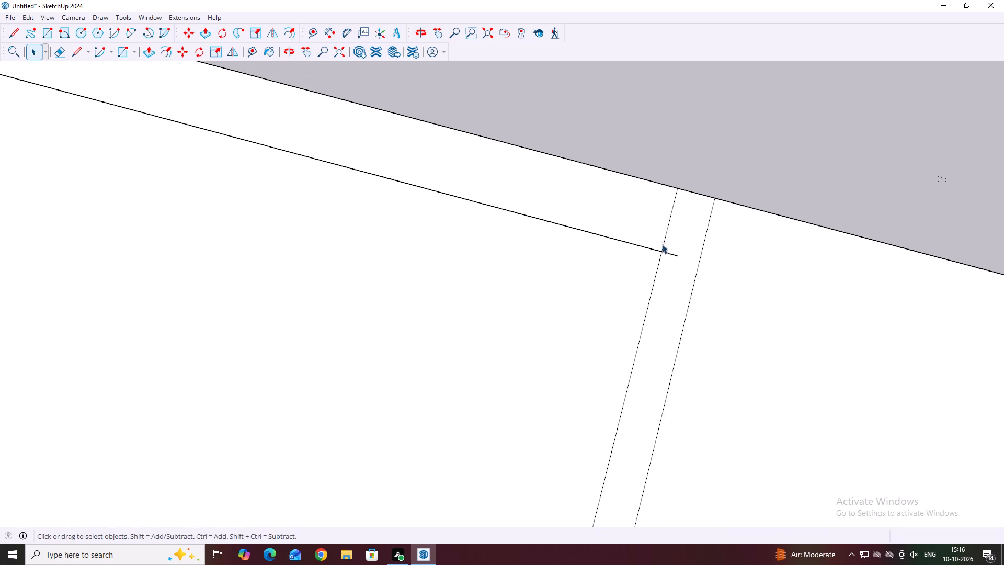
Delete the segment copied 9" inward from the 25' edge, including its short overhang past the dividing line.
left_click(666, 252)
key("Delete")
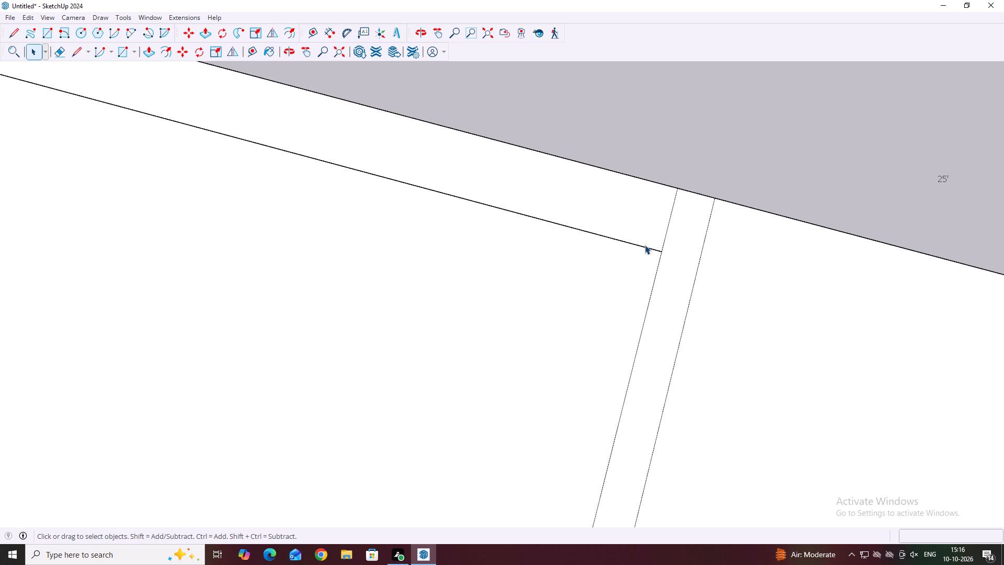
left_click(645, 246)
key("Delete")
Copy the 25' edge's segment that bounds the wide strip beside the green axis 9" inward.
scroll(674, 247, "down", 11)
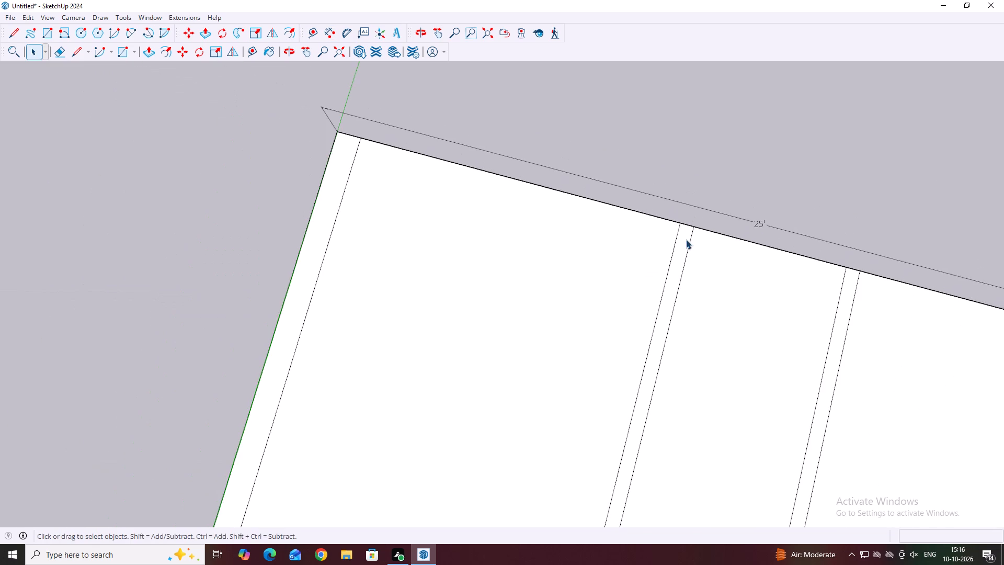
middle_click_drag(714, 271, 791, 224)
scroll(773, 221, "down", 11)
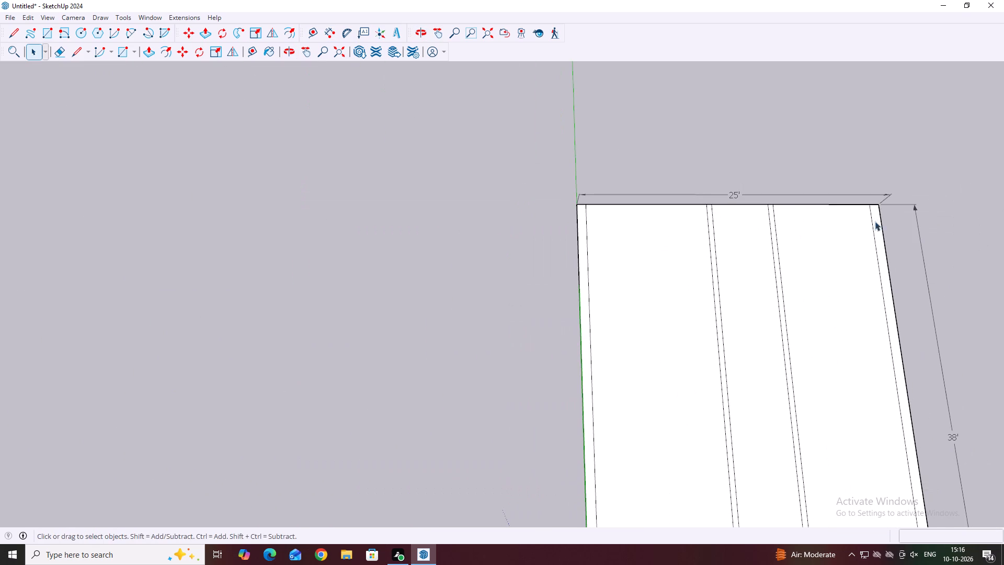
middle_click_drag(877, 221, 875, 227)
scroll(670, 213, "up", 1)
left_click(656, 205)
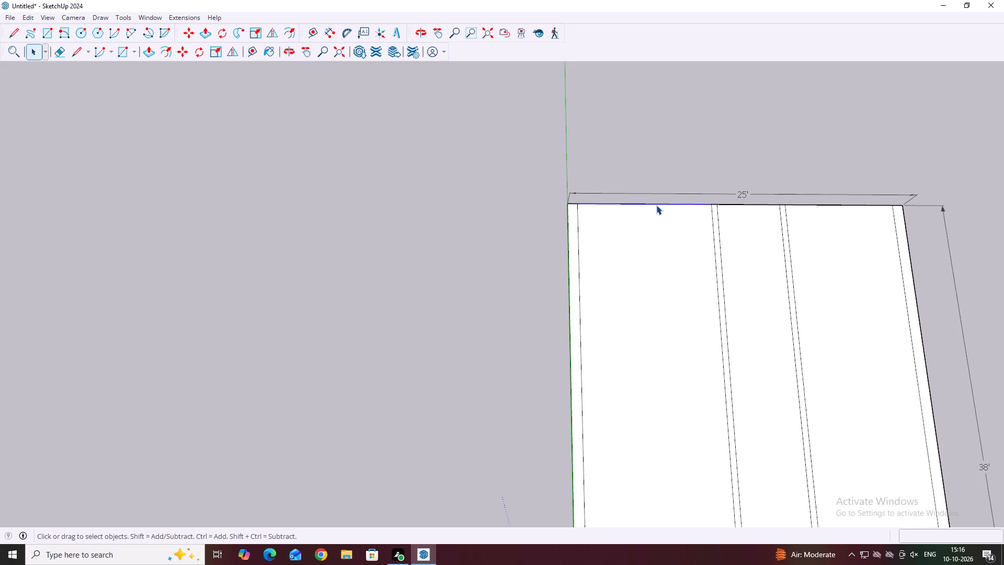
key("m")
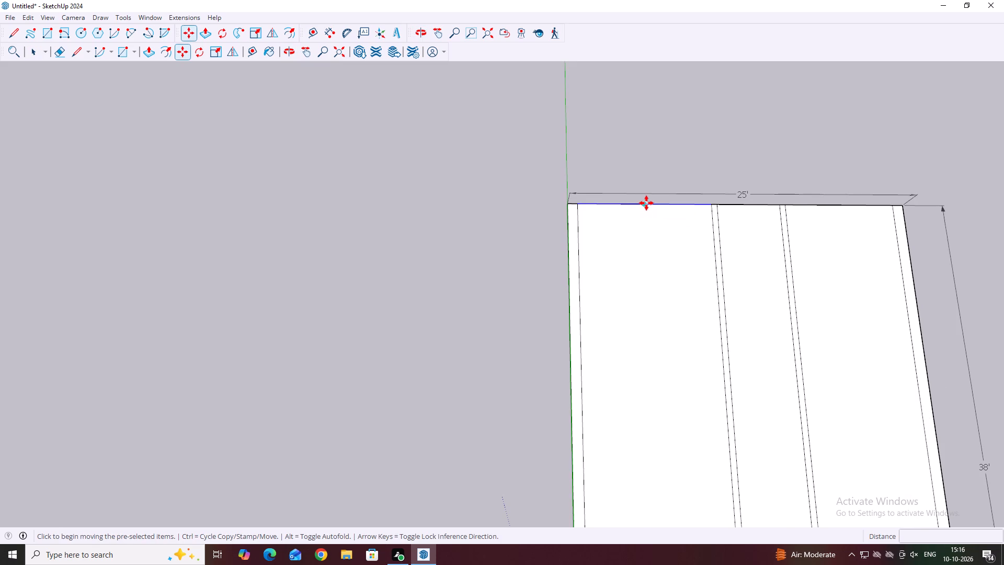
left_click(642, 203)
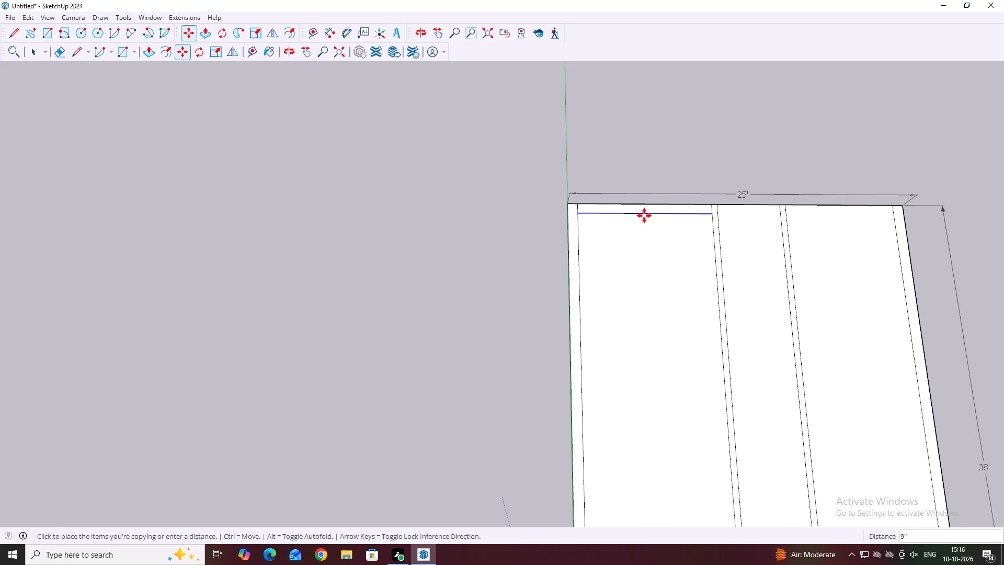
left_click(644, 216)
key("space")
Copy the 25' edge's segment that bounds the middle strip 9" inward.
left_click(738, 205)
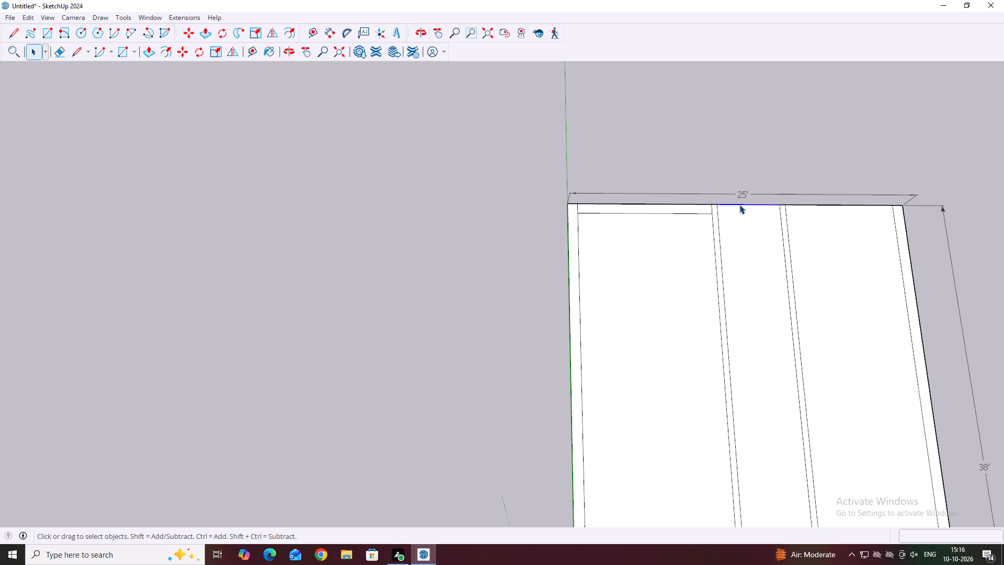
key("m")
left_click(740, 203)
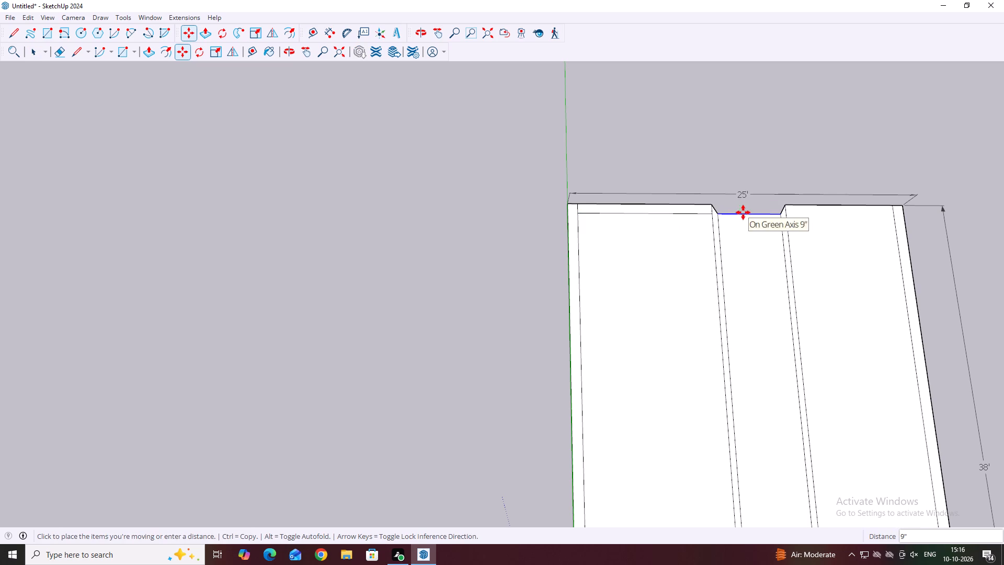
left_click(741, 213)
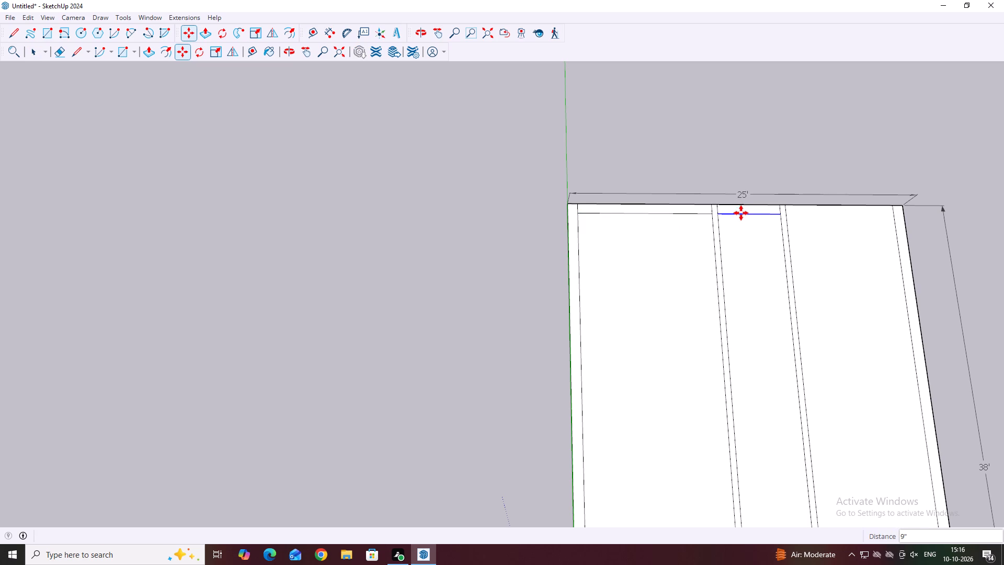
key("space")
Copy the 25' edge's segment that bounds the strip beside the 38' side 9" inward.
left_click(800, 204)
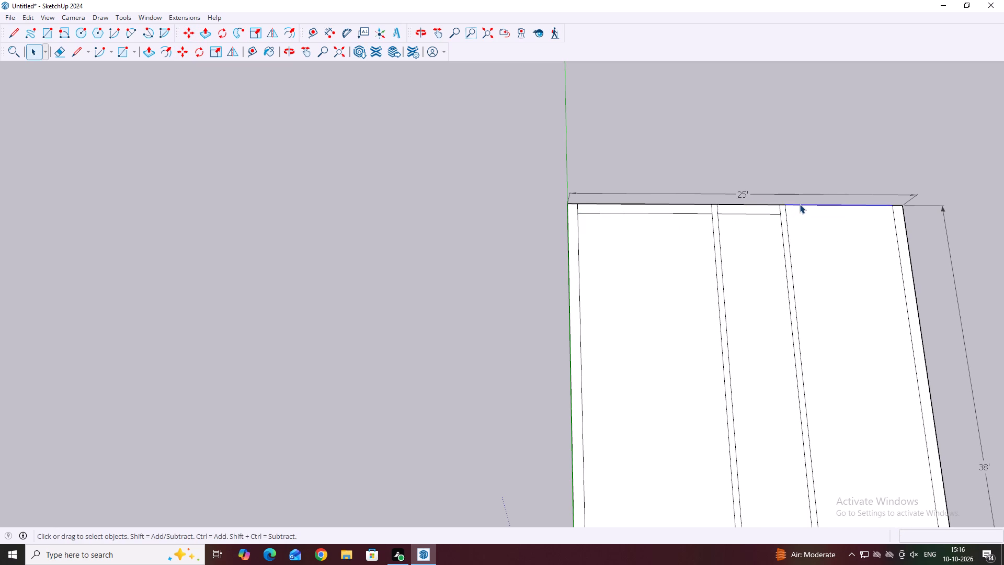
key("m")
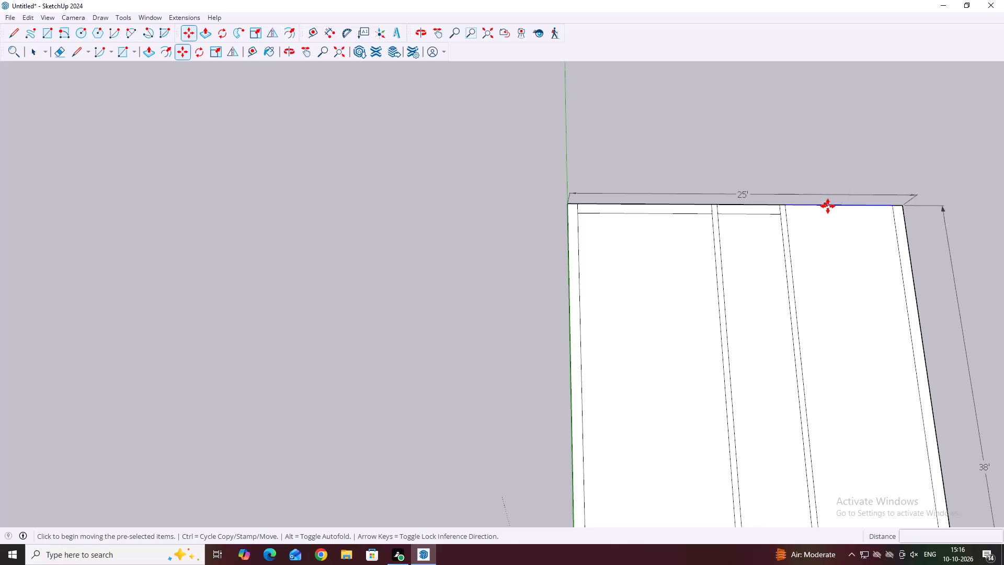
left_click(838, 206)
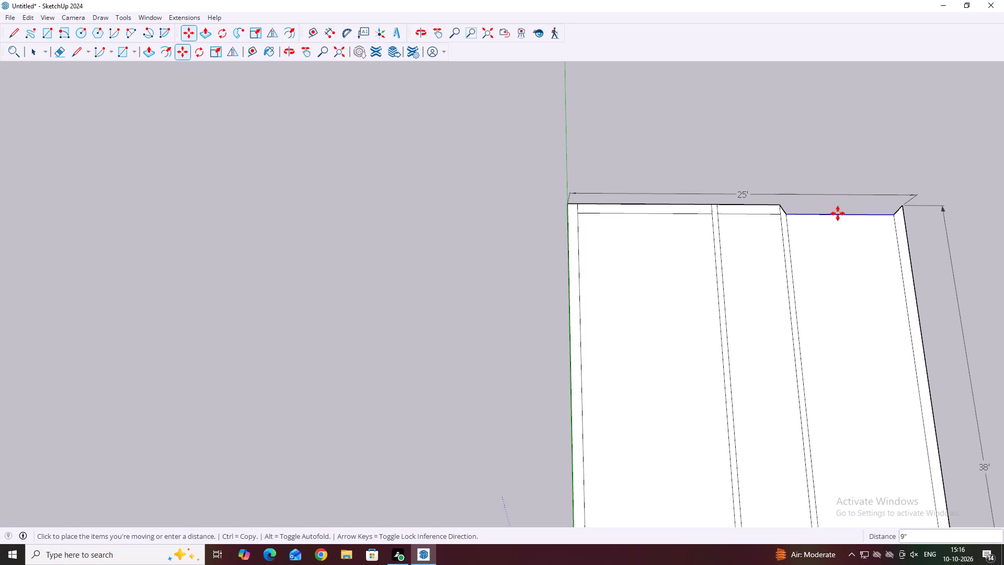
left_click(838, 216)
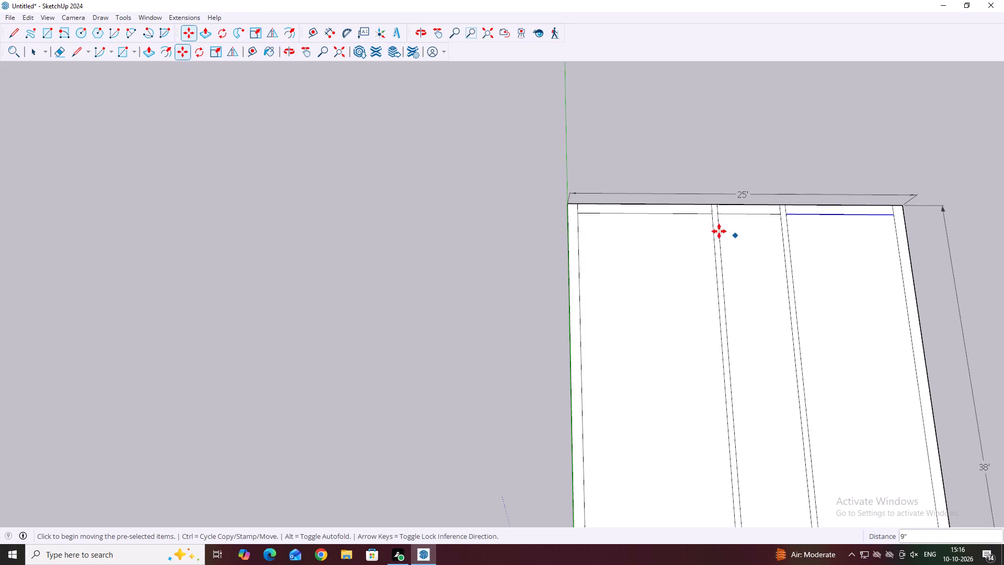
key("Escape")
key("Escape")
key("space")
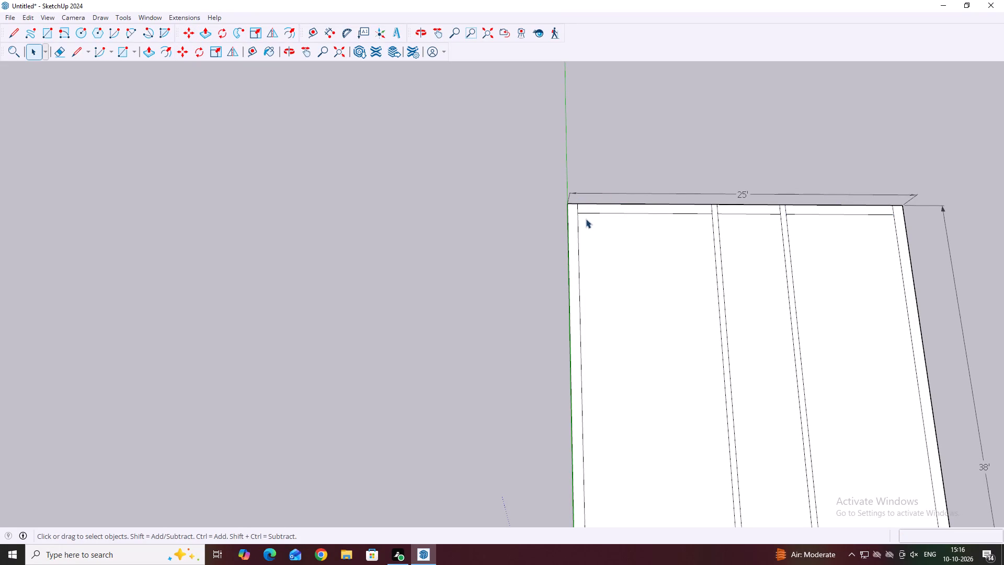
Draw lines along the copied segments to extend the 9" offset across the full 25' width, from the green-axis edge to the 38' side.
key("l")
left_click(579, 214)
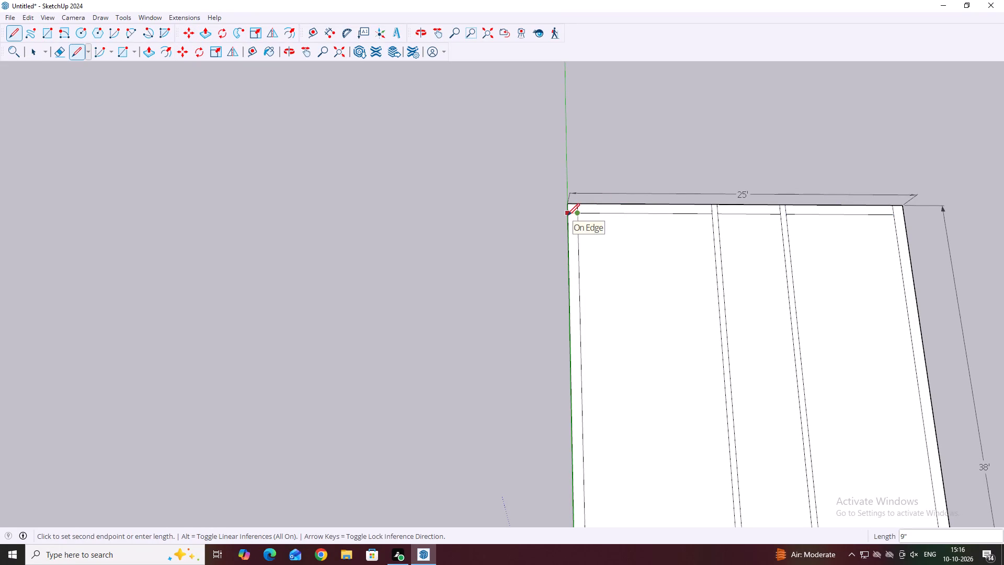
left_click(567, 216)
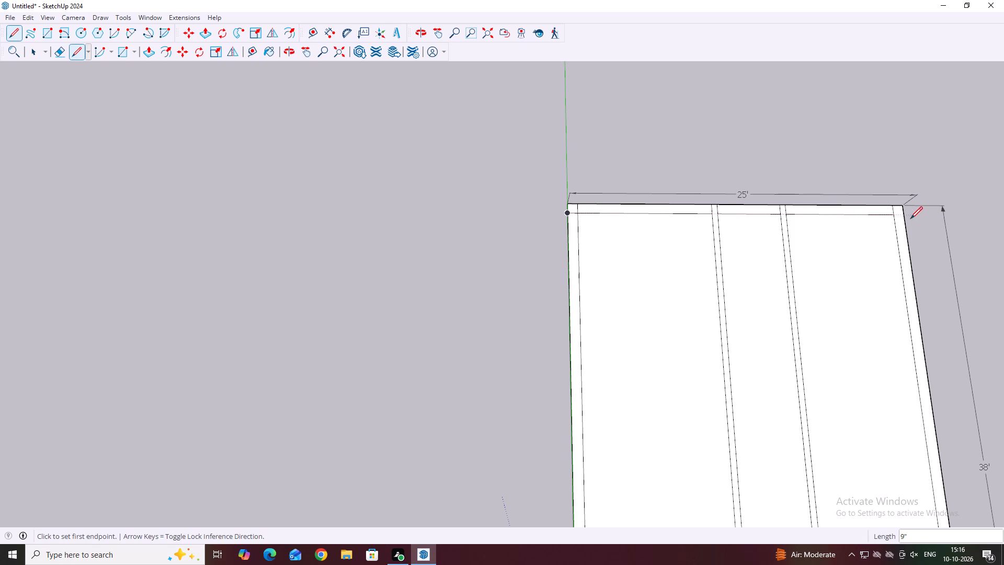
left_click(906, 215)
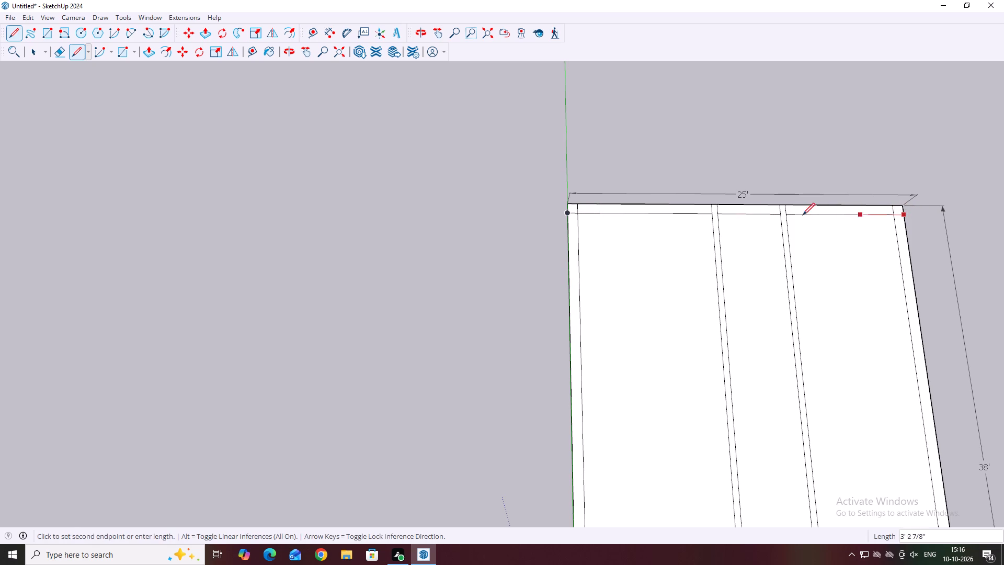
left_click(566, 213)
key("Escape")
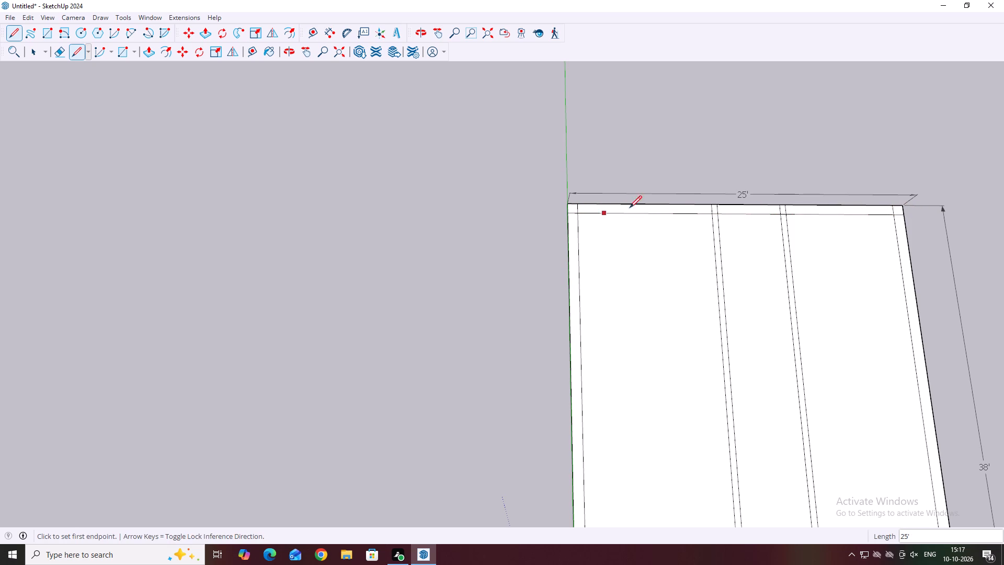
scroll(670, 184, "down", 6)
key("space")
Draw a 9" line from the origin corner along the green-axis edge.
scroll(675, 155, "down", 6)
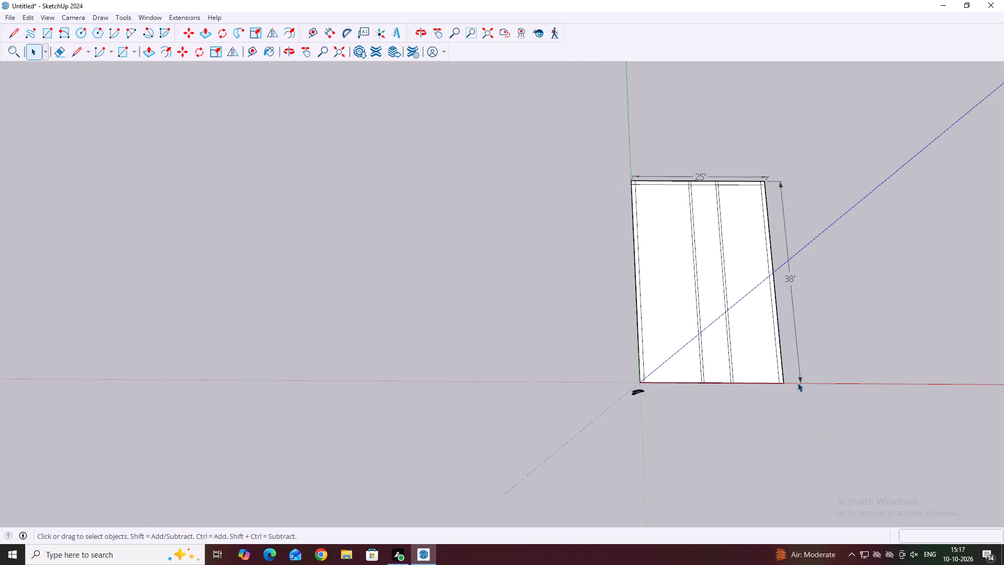
middle_click_drag(796, 382, 714, 326)
scroll(621, 388, "up", 3)
middle_click_drag(721, 417, 670, 333)
scroll(670, 333, "up", 1)
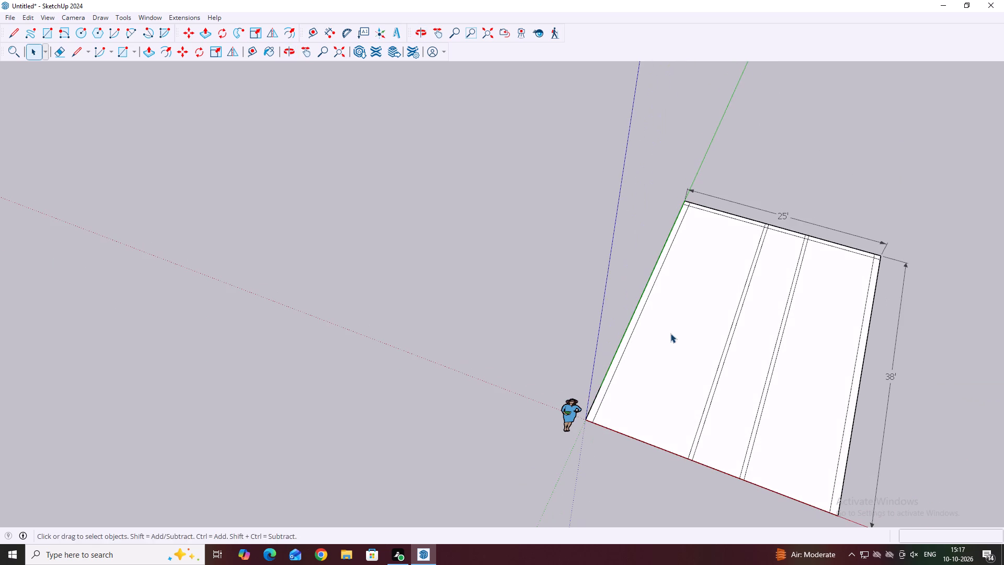
key("l")
scroll(583, 422, "up", 7)
left_click(587, 419)
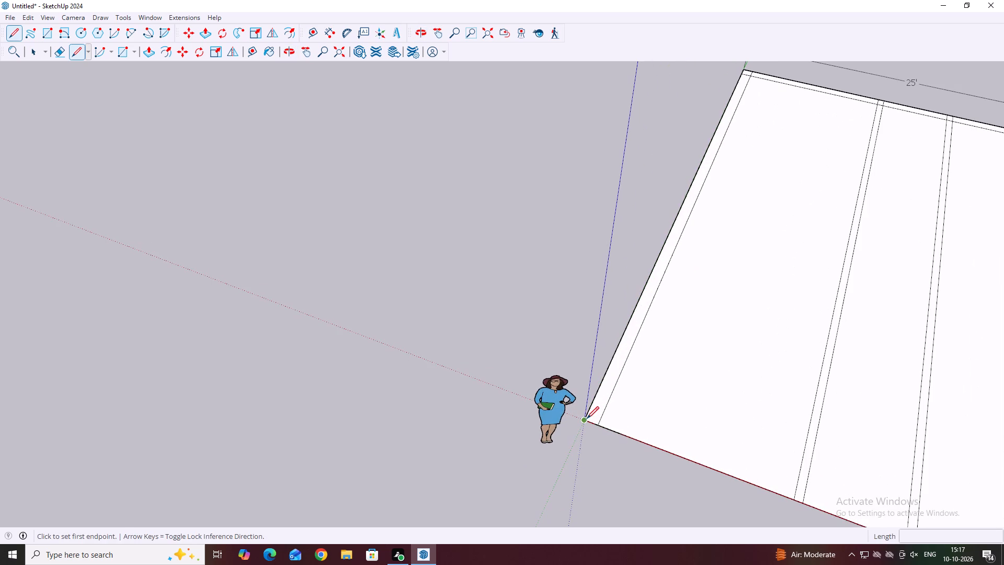
scroll(590, 404, "up", 4)
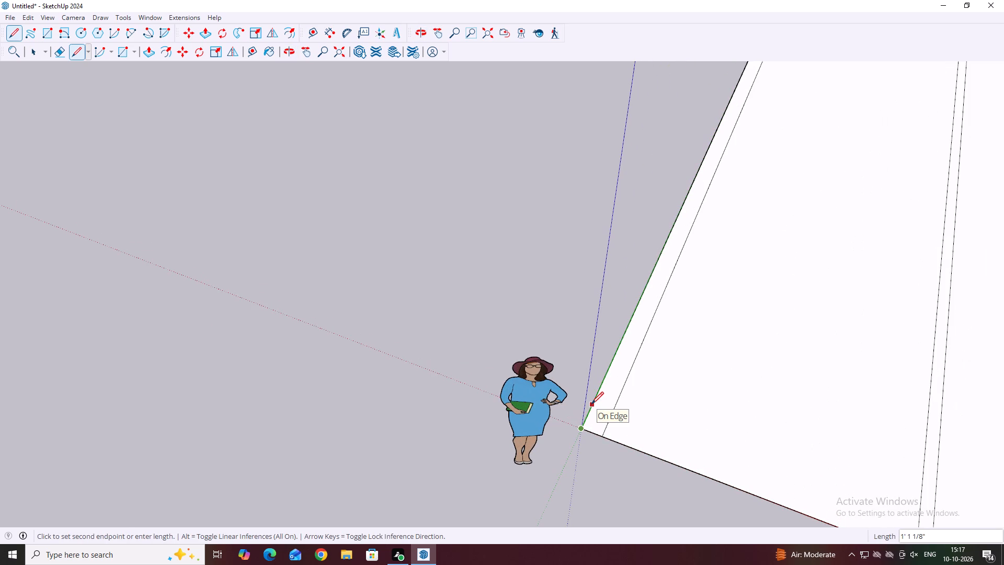
left_click(591, 409)
Draw a 25' line parallel to the red-axis edge, from the 9" point on the green-axis edge to the 38' side.
scroll(621, 330, "down", 6)
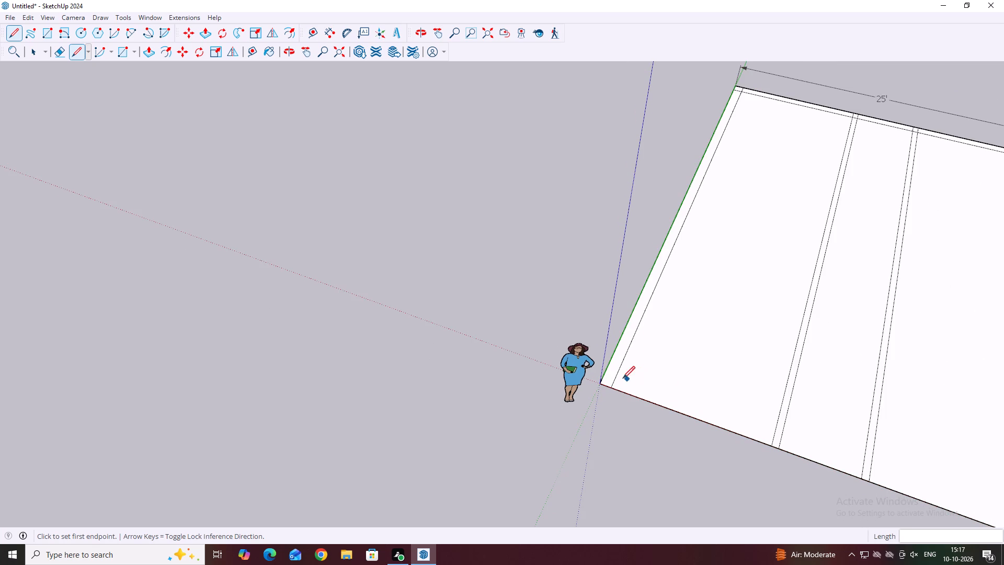
scroll(607, 375, "up", 2)
left_click(604, 375)
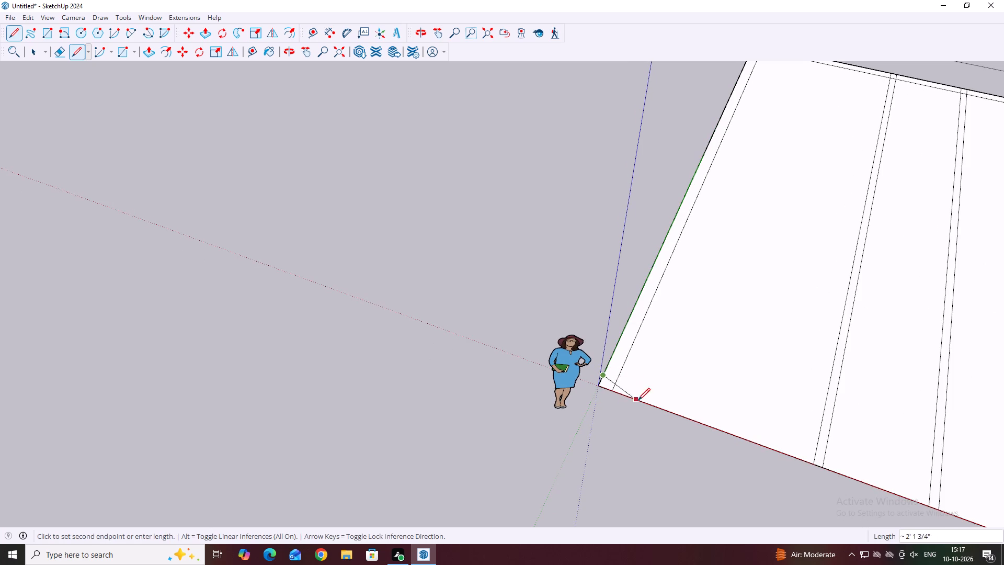
scroll(658, 380, "down", 12)
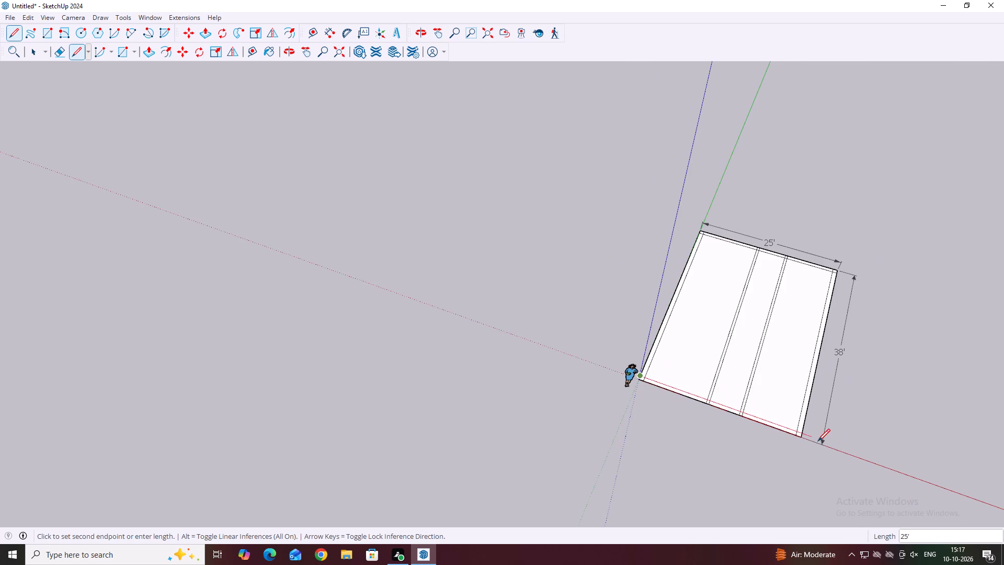
scroll(818, 440, "up", 9)
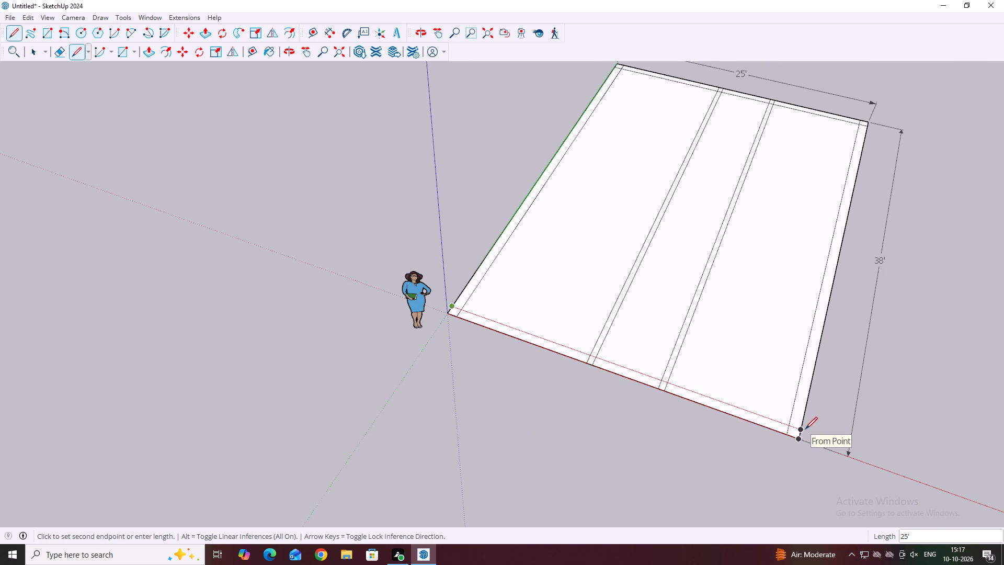
left_click(805, 429)
key("space")
Erase the surplus line segments inside the outer-wall corner where the far 25' edge meets the green-axis edge.
scroll(682, 371, "down", 2)
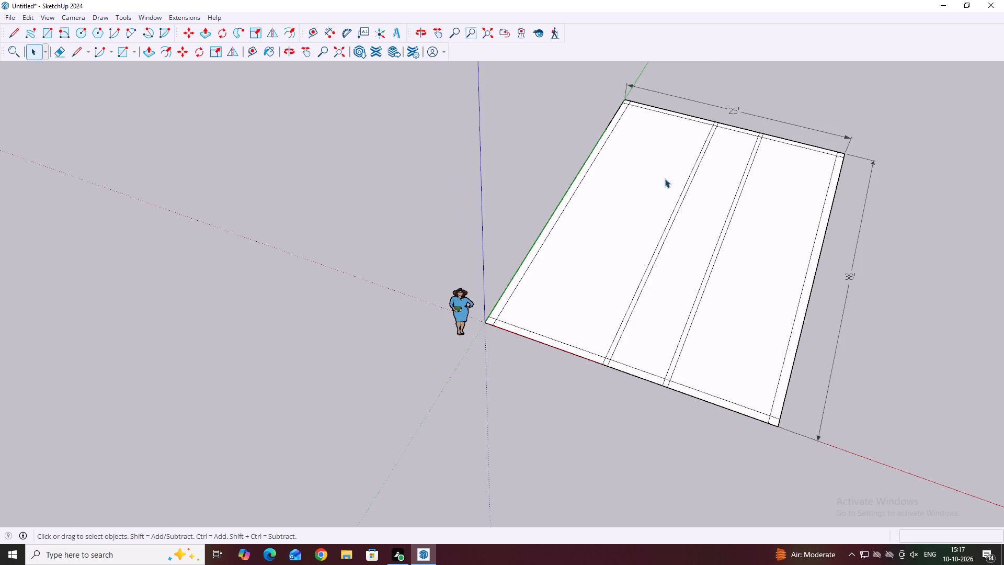
middle_click_drag(665, 178, 795, 345)
middle_click_drag(769, 349, 749, 322)
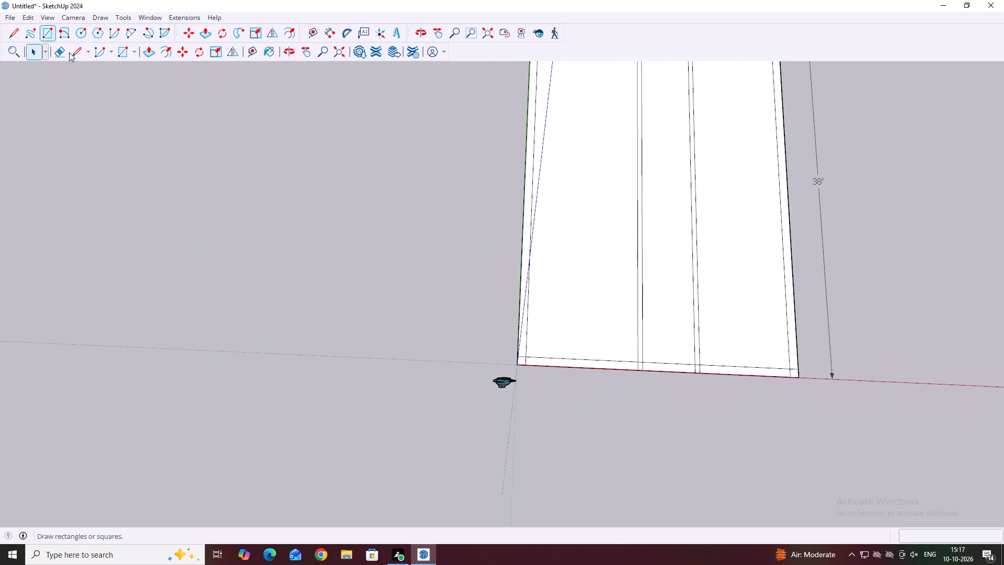
left_click(49, 52)
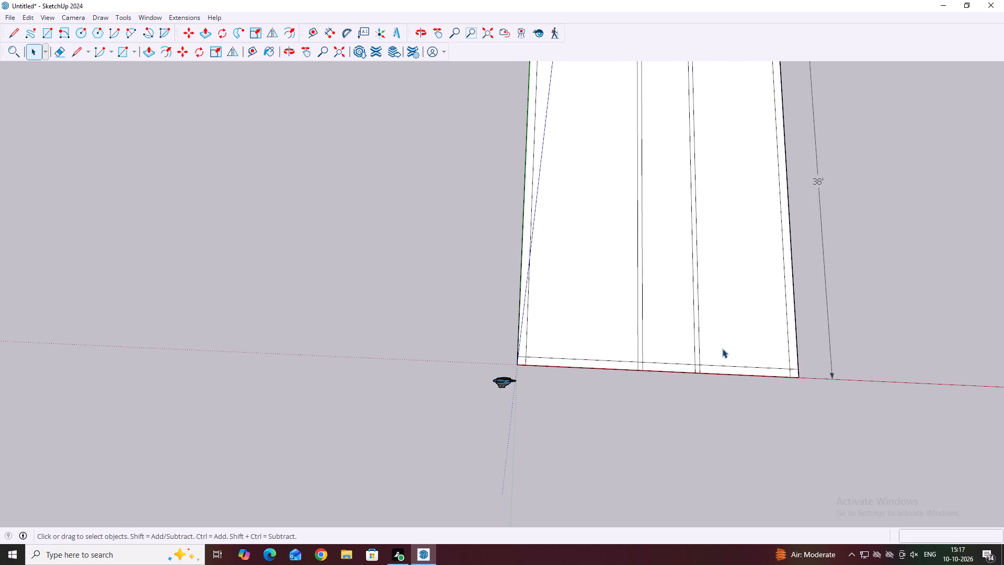
scroll(532, 293, "down", 1)
scroll(608, 255, "down", 1)
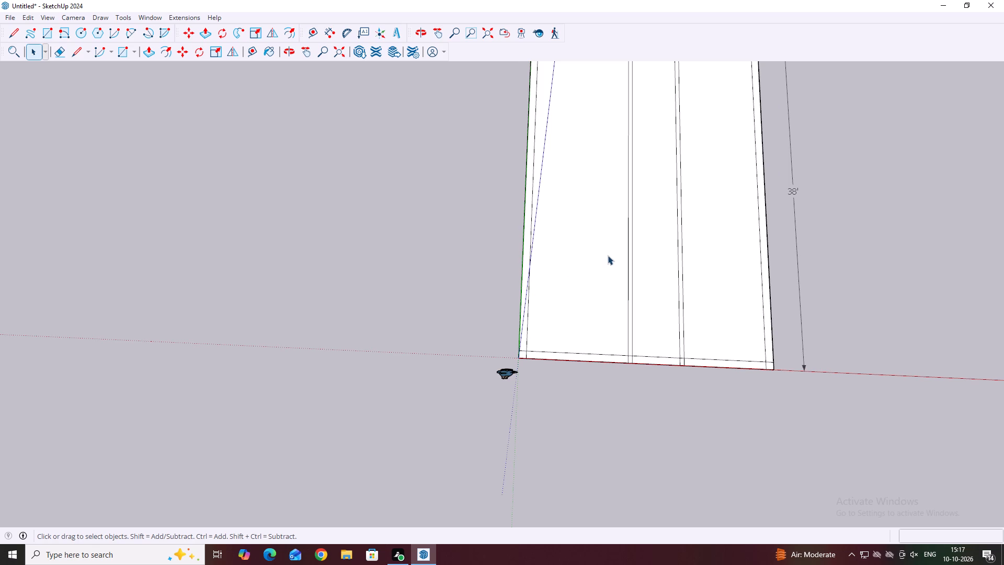
scroll(608, 255, "down", 2)
middle_click_drag(634, 172, 613, 166)
scroll(626, 105, "up", 4)
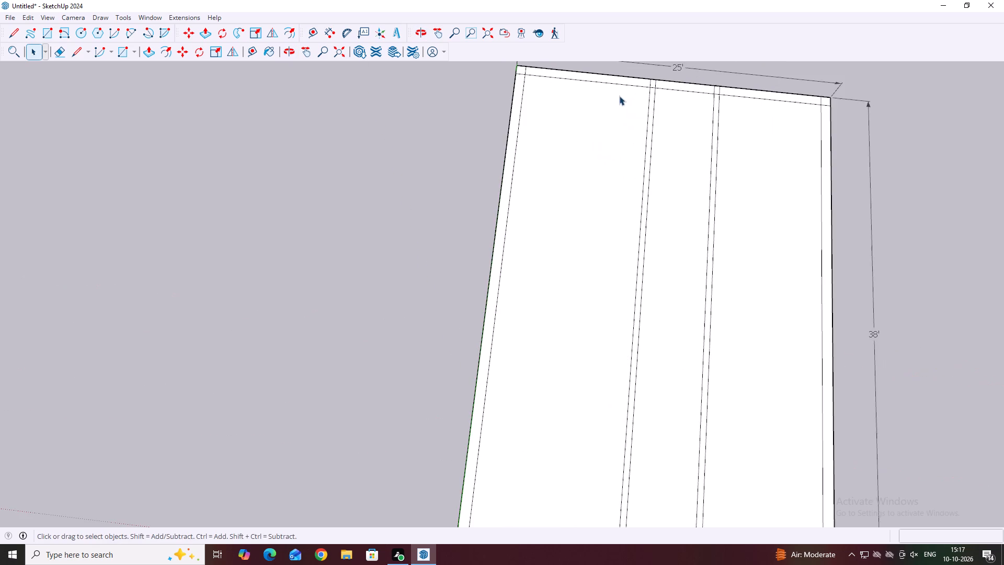
scroll(619, 96, "up", 3)
middle_click_drag(627, 91, 629, 119)
scroll(690, 151, "down", 2)
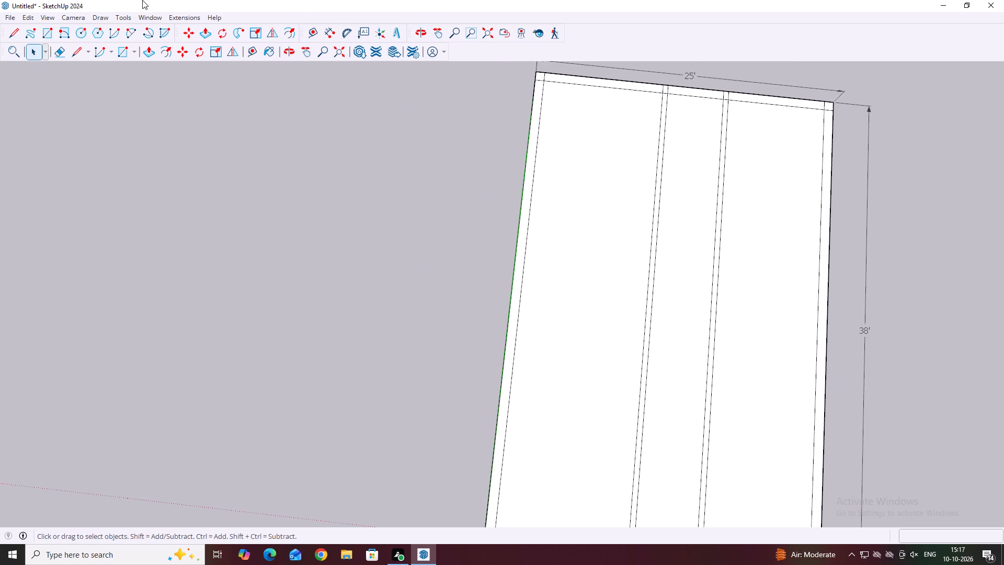
left_click(61, 48)
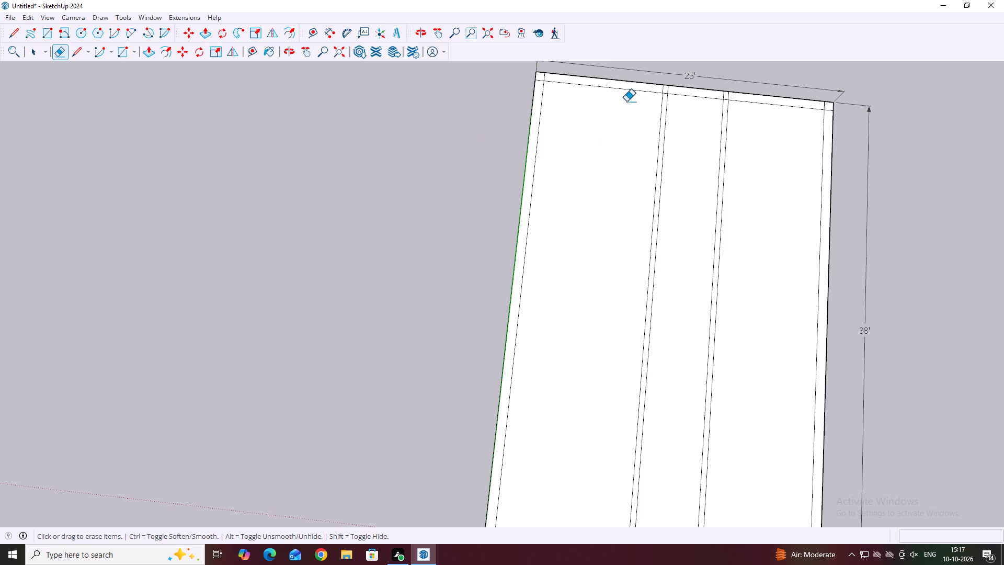
scroll(536, 77, "up", 8)
left_click(539, 83)
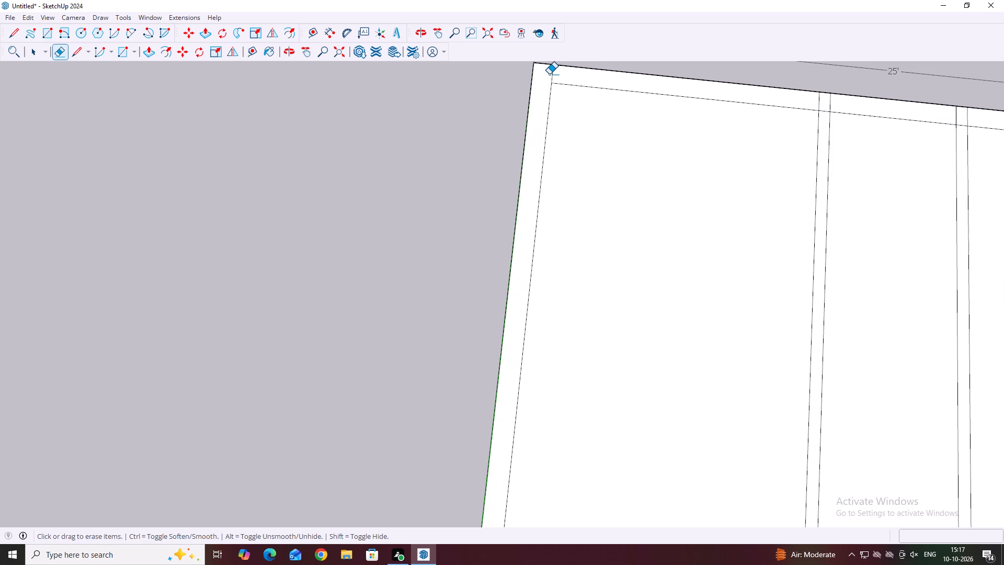
left_click(551, 75)
Erase the four inner-wall line ends that cross the 9" outer wall along the far 25' edge.
scroll(569, 164, "down", 5)
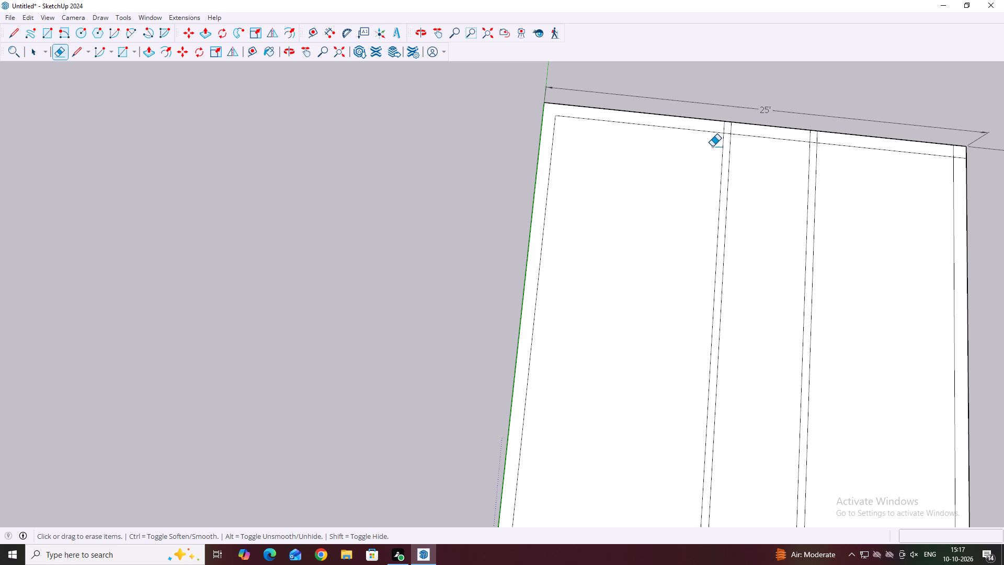
scroll(716, 146, "up", 3)
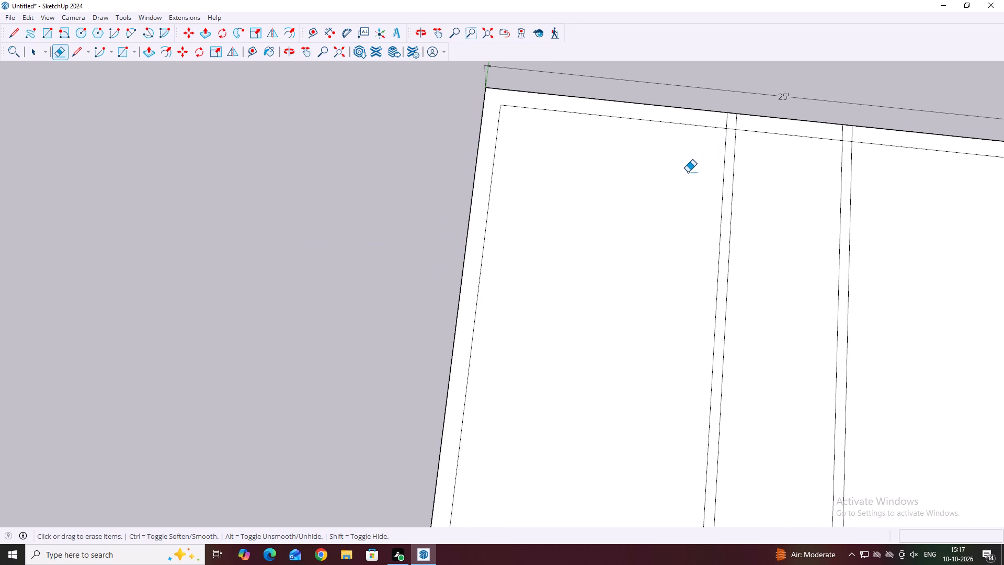
left_click(727, 119)
left_click(736, 121)
scroll(550, 156, "down", 5)
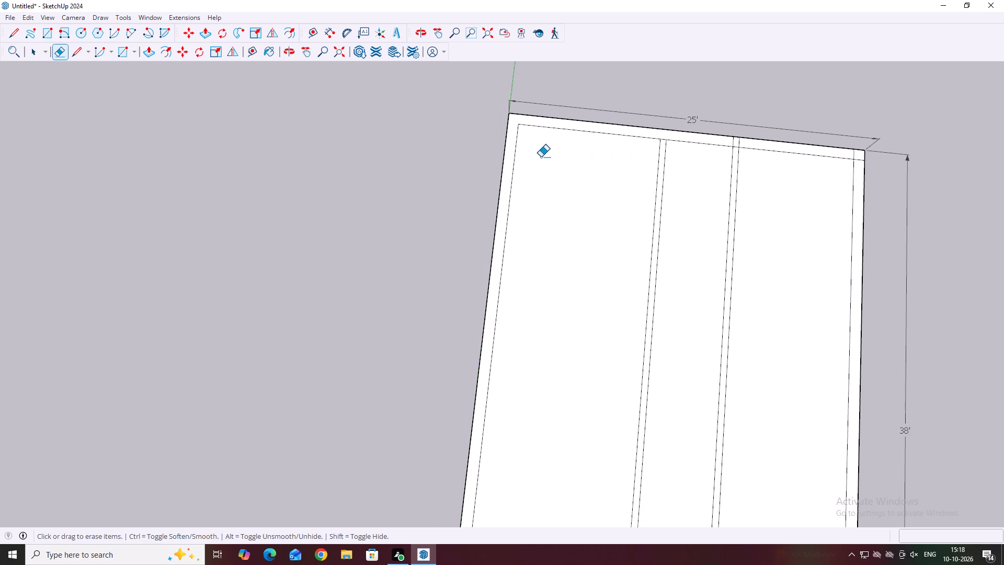
scroll(520, 156, "down", 1)
scroll(426, 150, "down", 3)
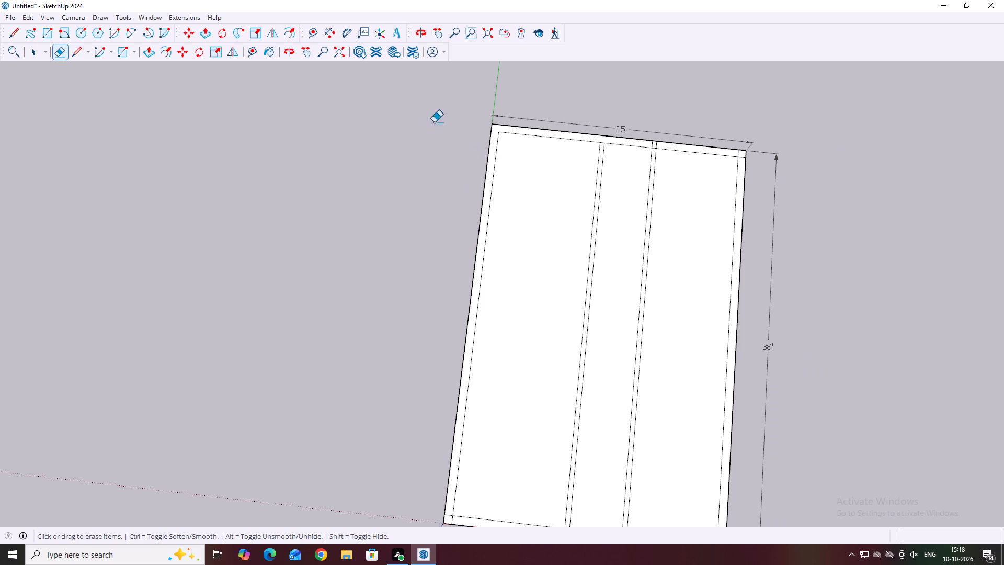
scroll(643, 142, "up", 8)
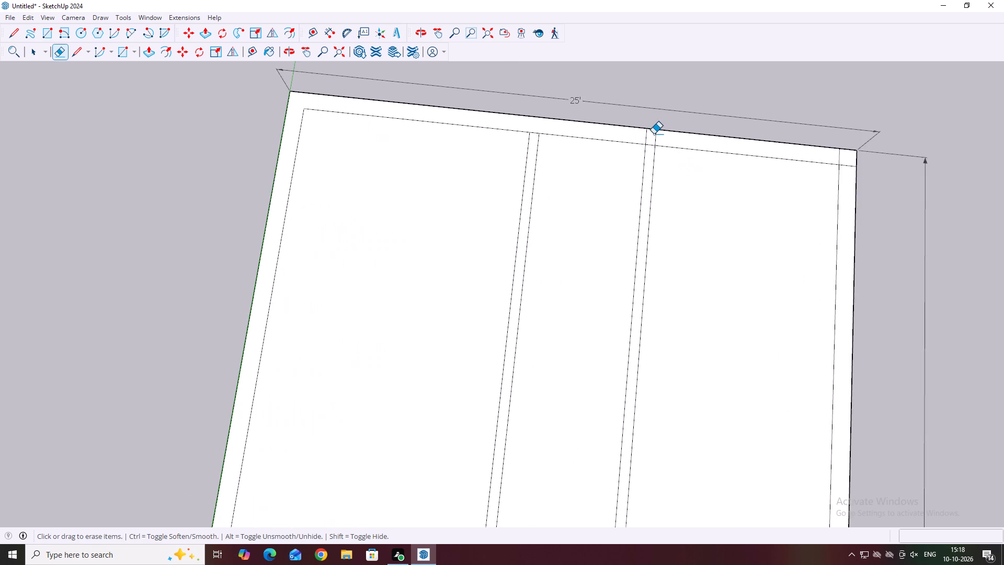
scroll(654, 134, "up", 2)
left_click(655, 136)
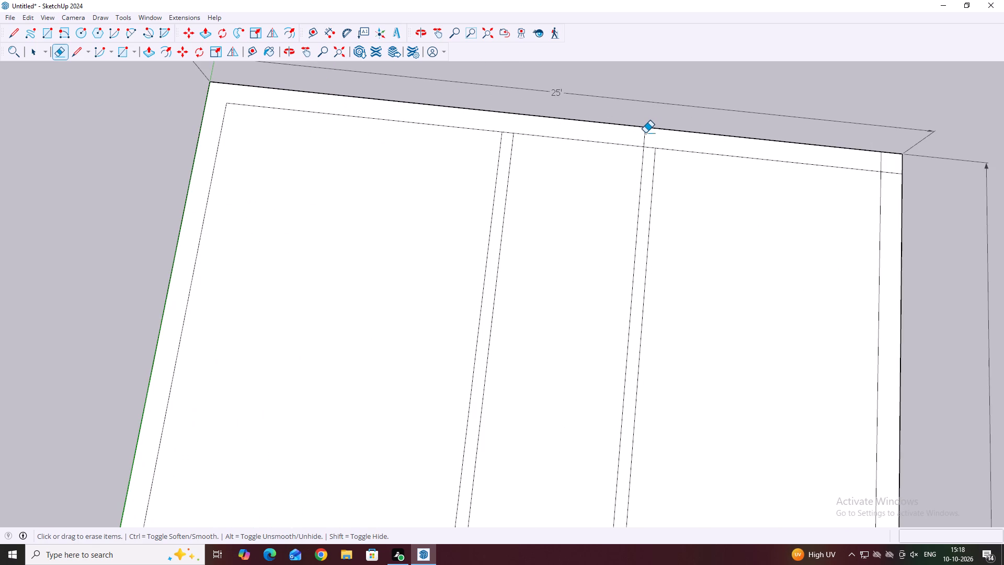
left_click(646, 134)
Erase the surplus line segments inside the outer-wall corner where the far 25' edge meets the dimensioned 38' side.
left_click(882, 161)
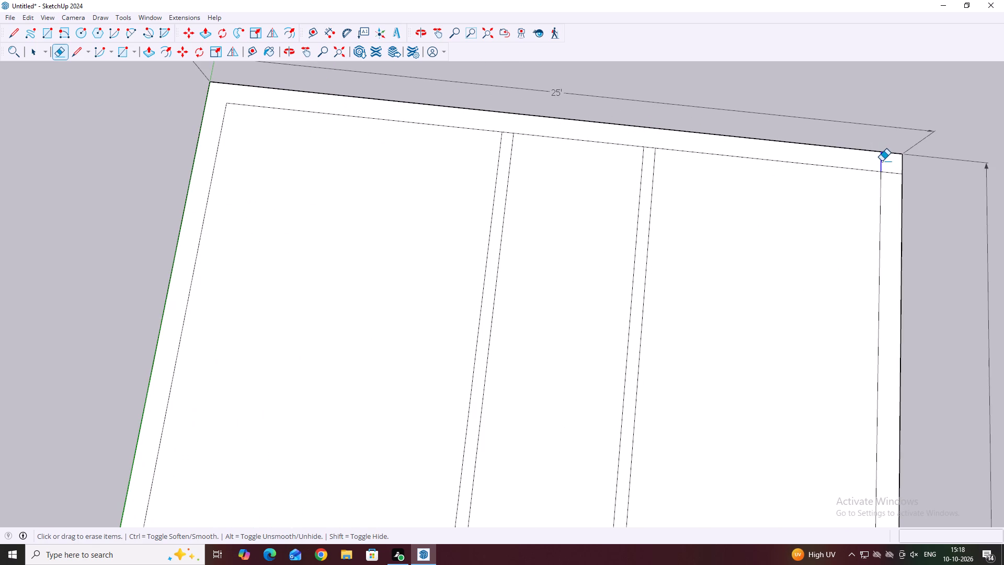
left_click(888, 172)
Erase the line ends of the inner wall nearer the green axis where they cross the red-axis outer wall.
scroll(518, 140, "down", 5)
scroll(677, 217, "down", 4)
scroll(615, 167, "down", 4)
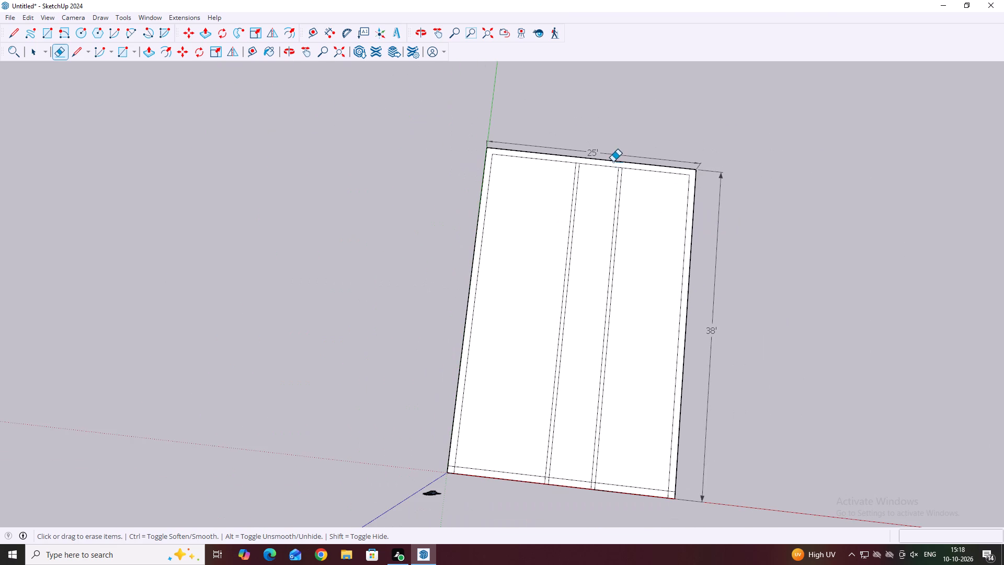
middle_click_drag(648, 270, 691, 149)
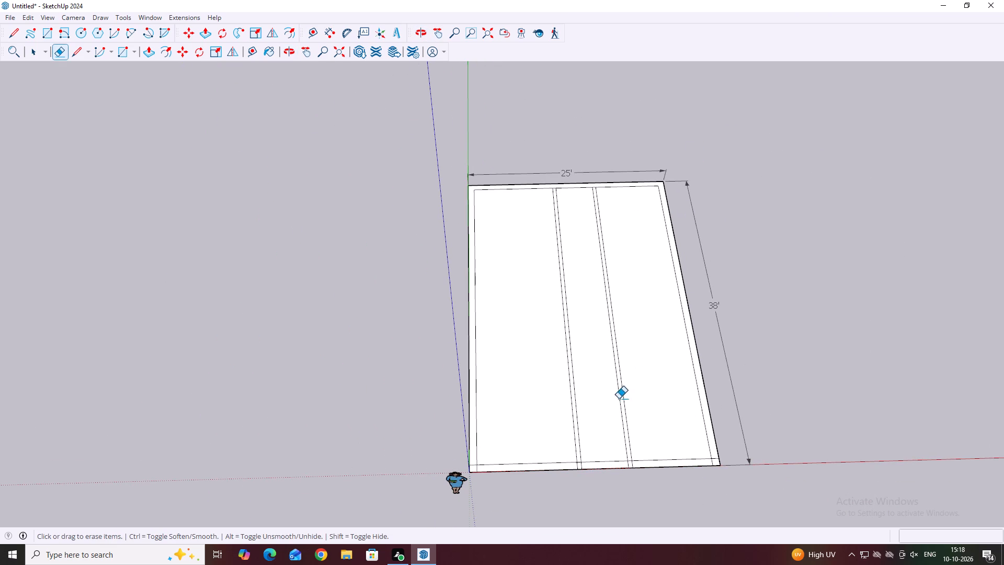
scroll(579, 468, "up", 11)
left_click(567, 466)
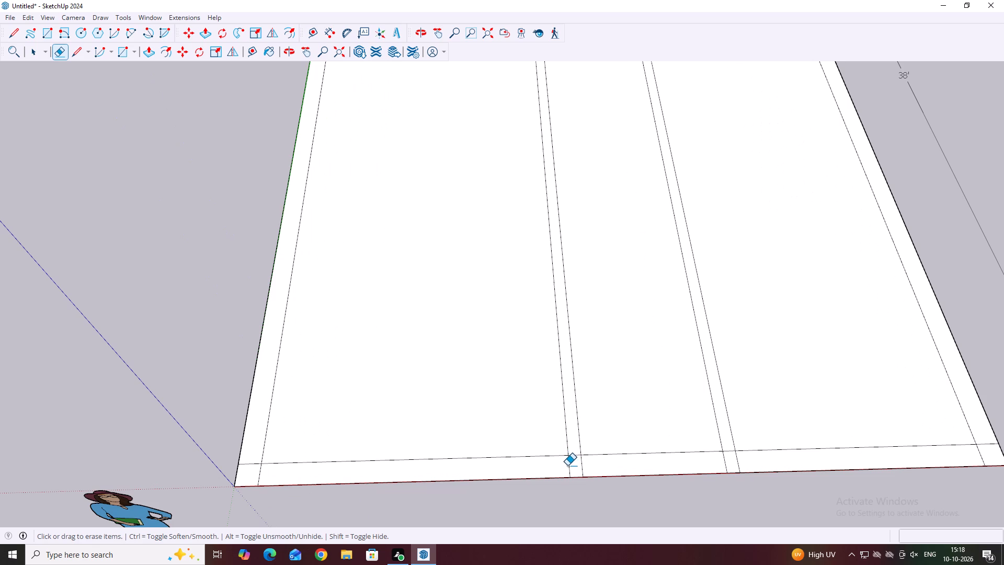
left_click(582, 469)
left_click(567, 462)
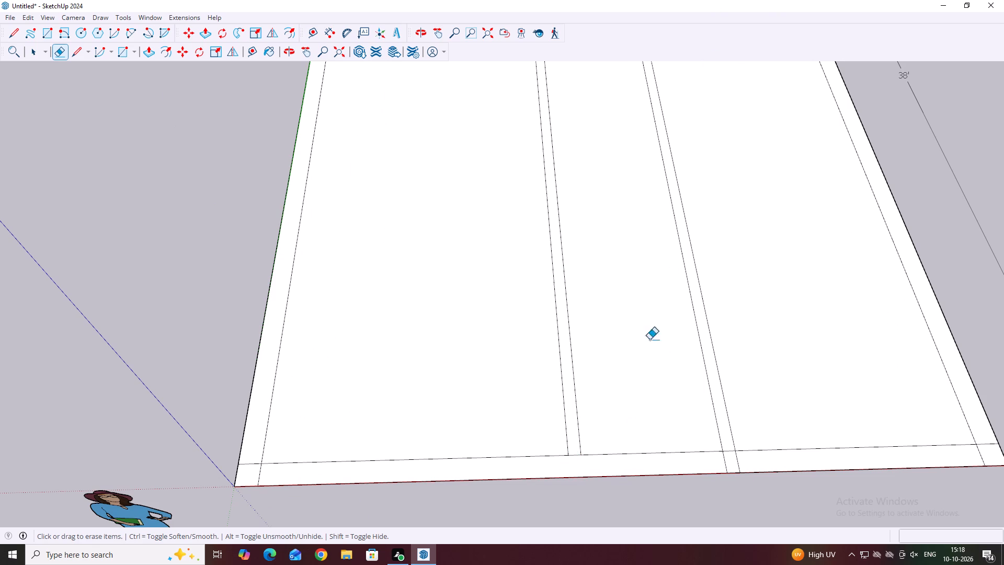
Erase the surplus line segments inside the outer-wall corner at the origin.
scroll(480, 281, "down", 1)
middle_click_drag(466, 301, 477, 359)
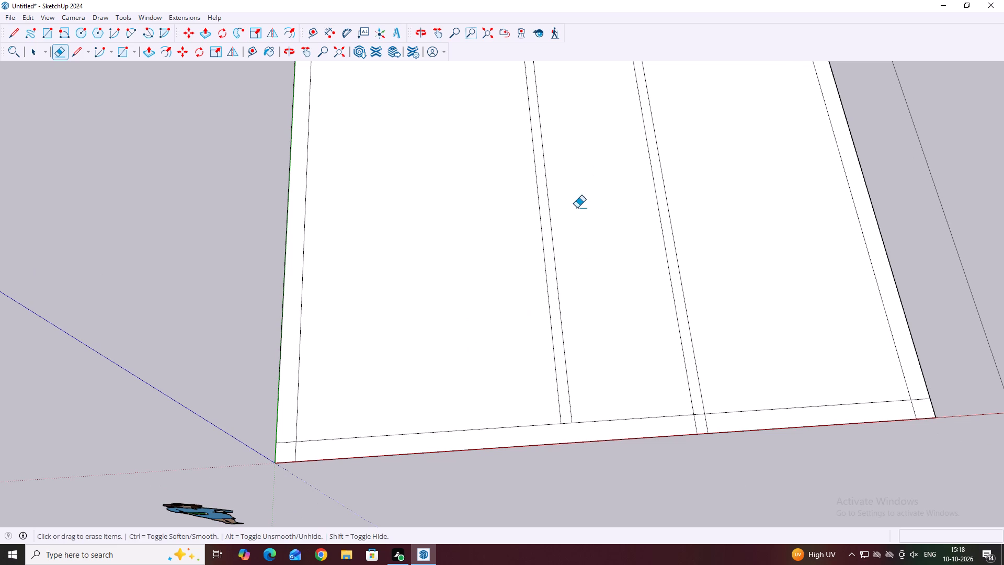
scroll(289, 447, "up", 5)
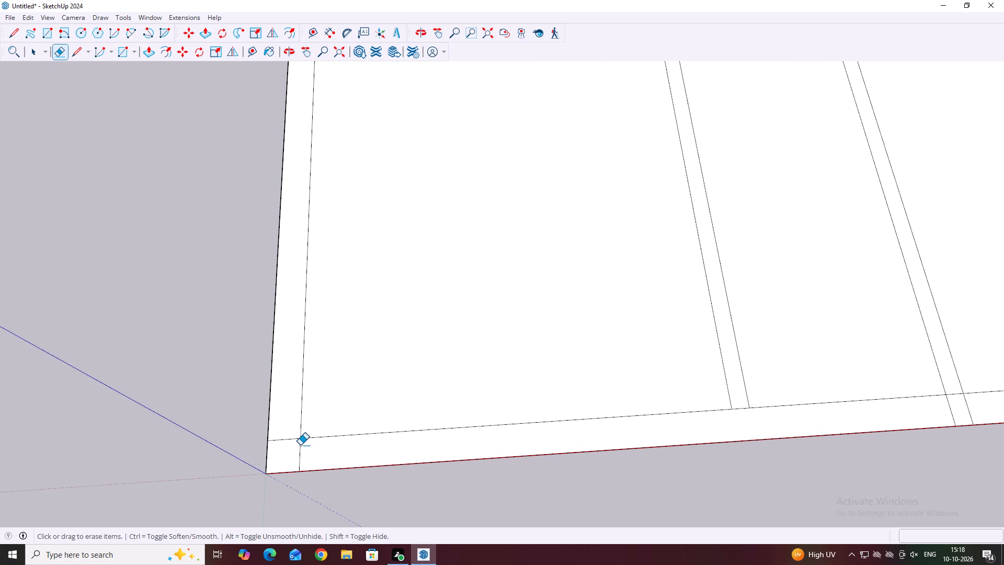
left_click(300, 445)
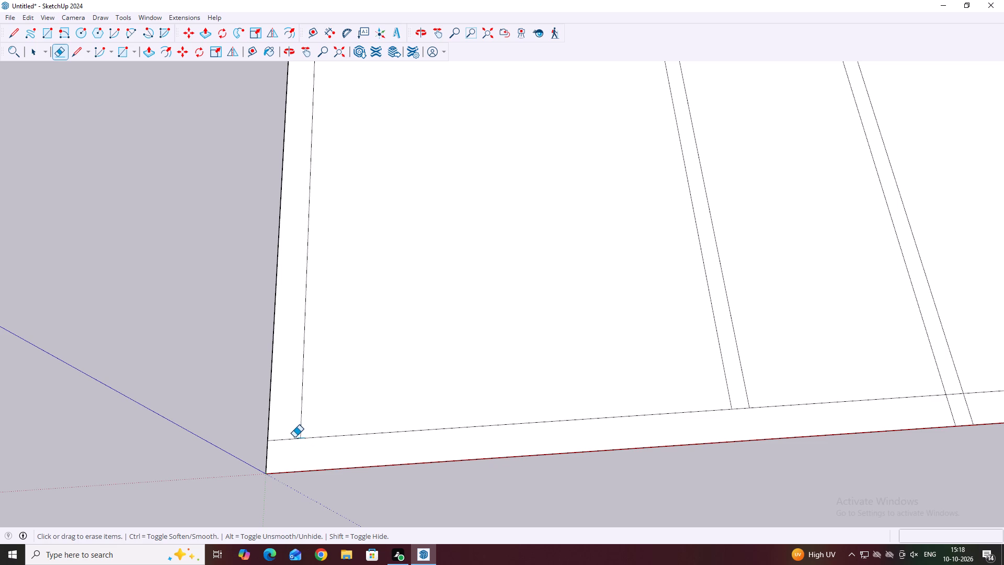
left_click(294, 437)
Erase the line ends of the inner wall nearer the dimensioned 38' side where they cross the red-axis outer wall.
middle_click_drag(637, 466, 571, 466)
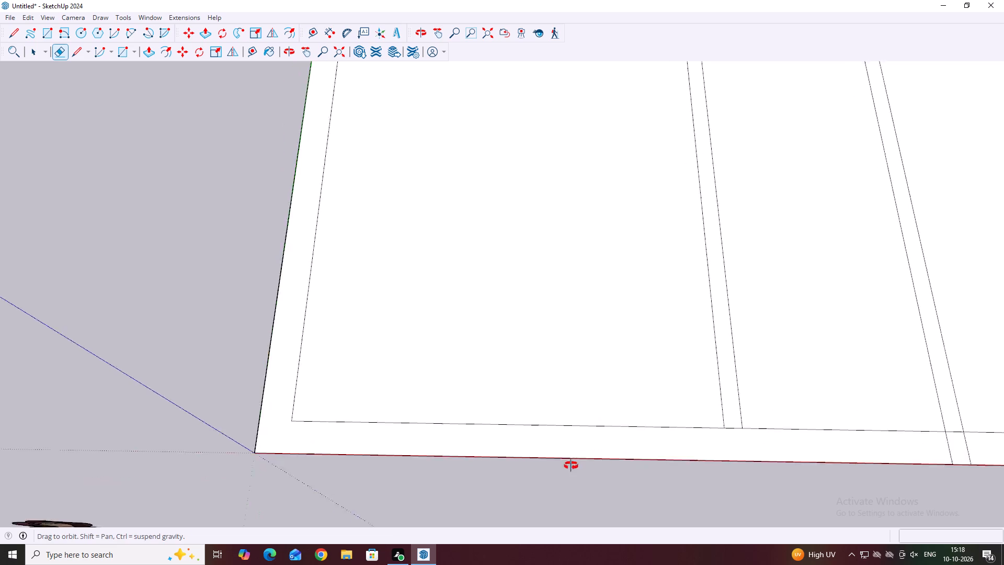
middle_click_drag(571, 466, 418, 451)
scroll(415, 451, "down", 3)
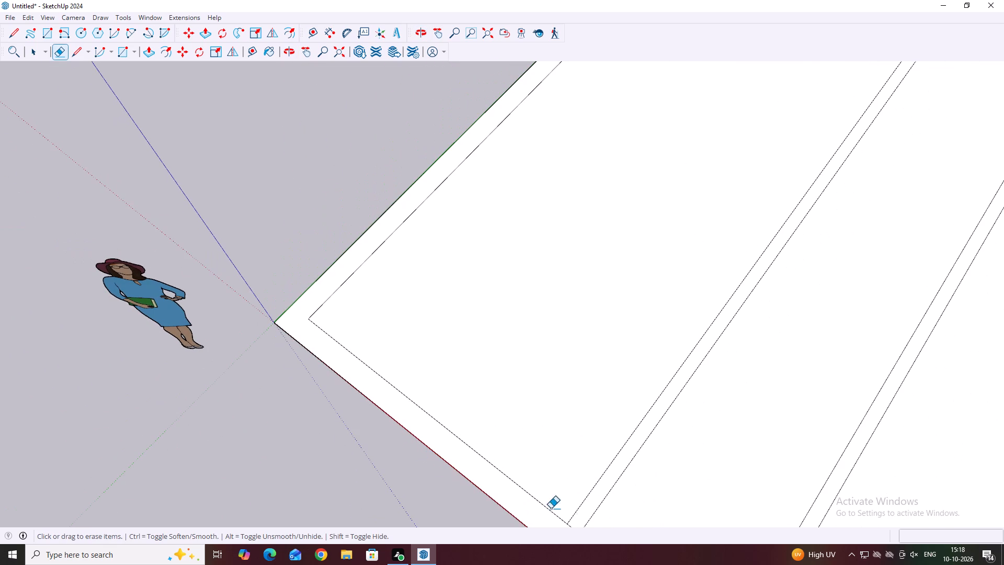
scroll(513, 354, "down", 11)
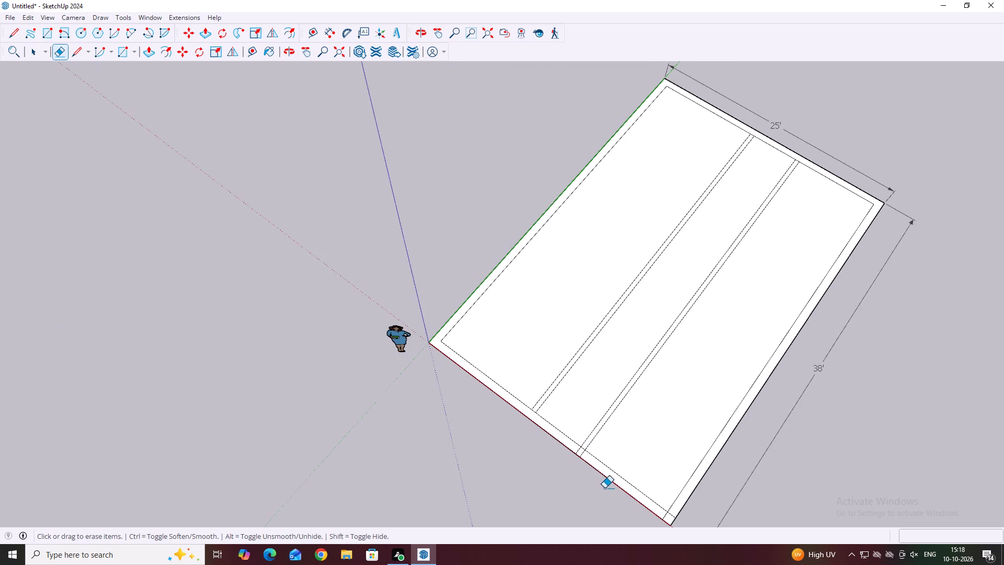
scroll(584, 457, "up", 9)
left_click_drag(585, 458, 569, 435)
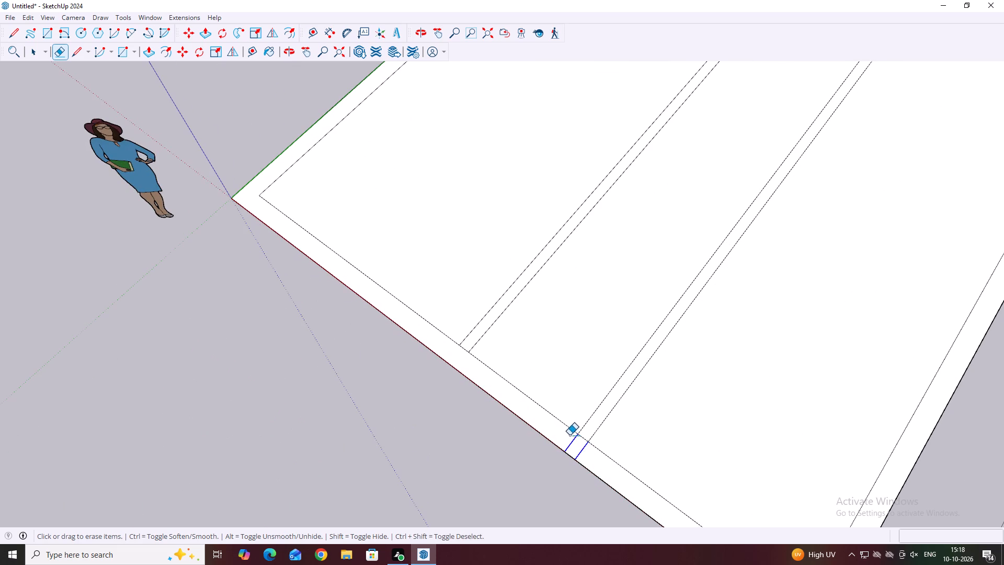
left_click_drag(569, 435, 569, 435)
Erase the surplus line segments inside the outer-wall corner where the red-axis edge meets the dimensioned 38' side.
scroll(505, 398, "down", 8)
scroll(633, 496, "up", 7)
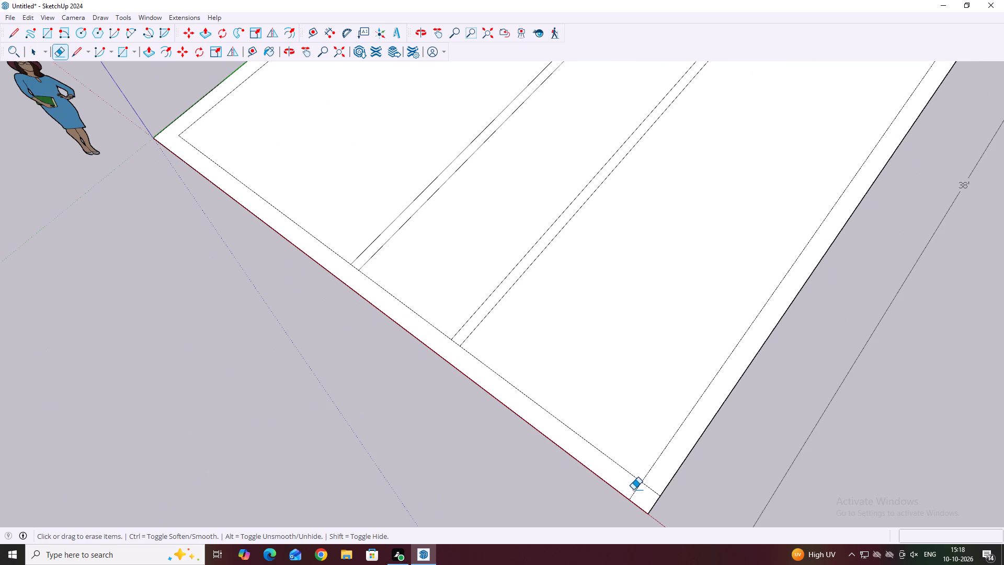
left_click_drag(622, 487, 651, 484)
scroll(543, 405, "down", 7)
middle_click_drag(349, 374, 458, 403)
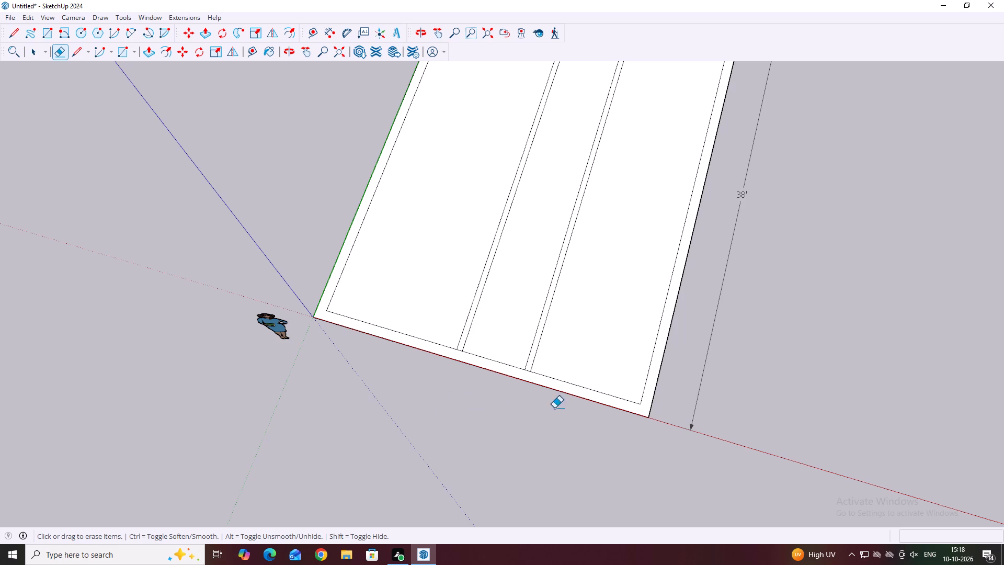
middle_click_drag(645, 369, 663, 387)
key("space")
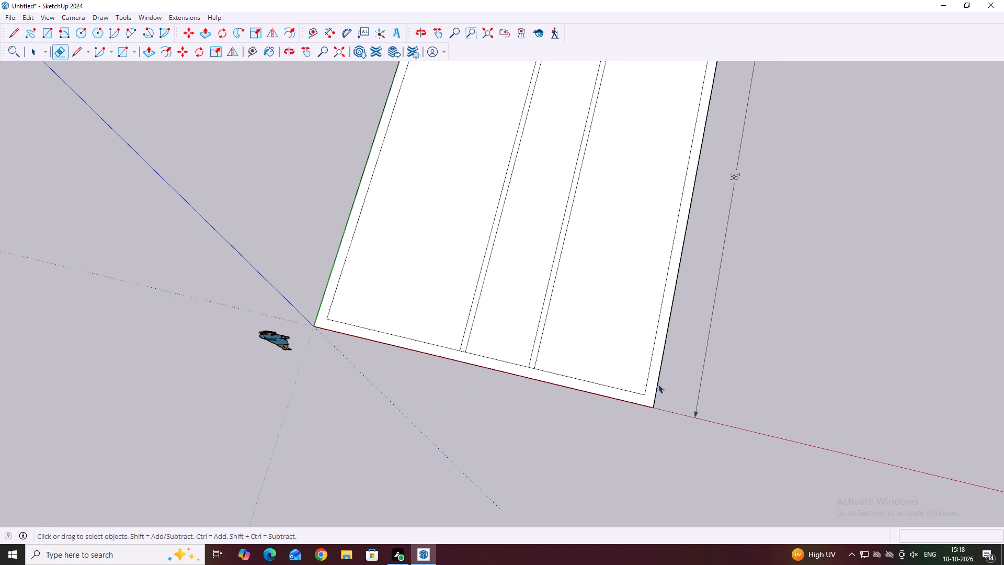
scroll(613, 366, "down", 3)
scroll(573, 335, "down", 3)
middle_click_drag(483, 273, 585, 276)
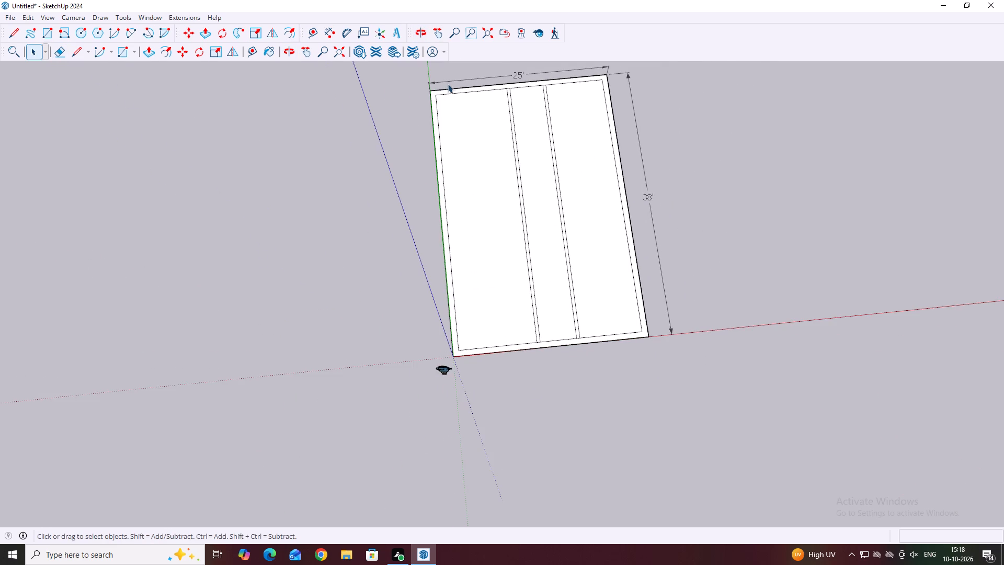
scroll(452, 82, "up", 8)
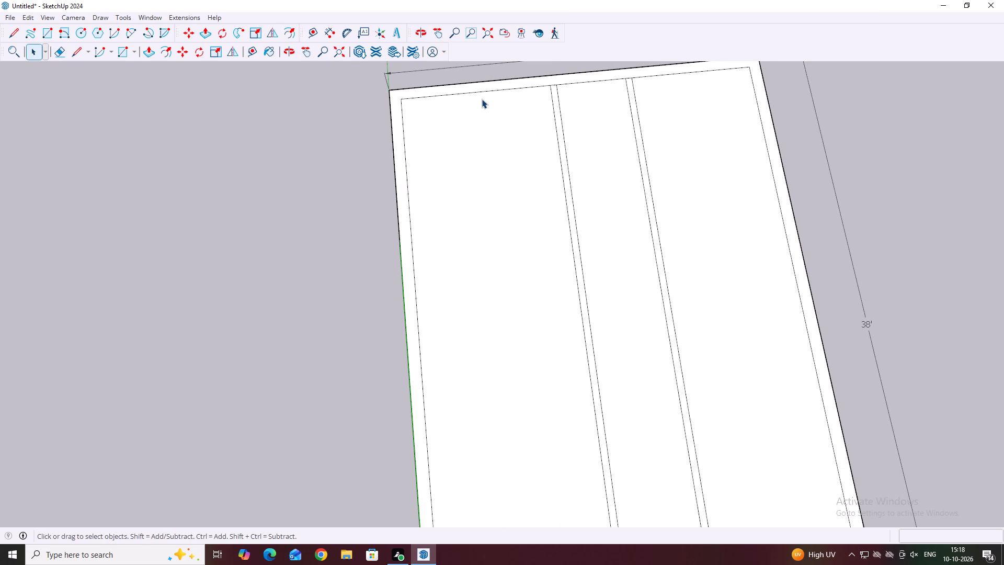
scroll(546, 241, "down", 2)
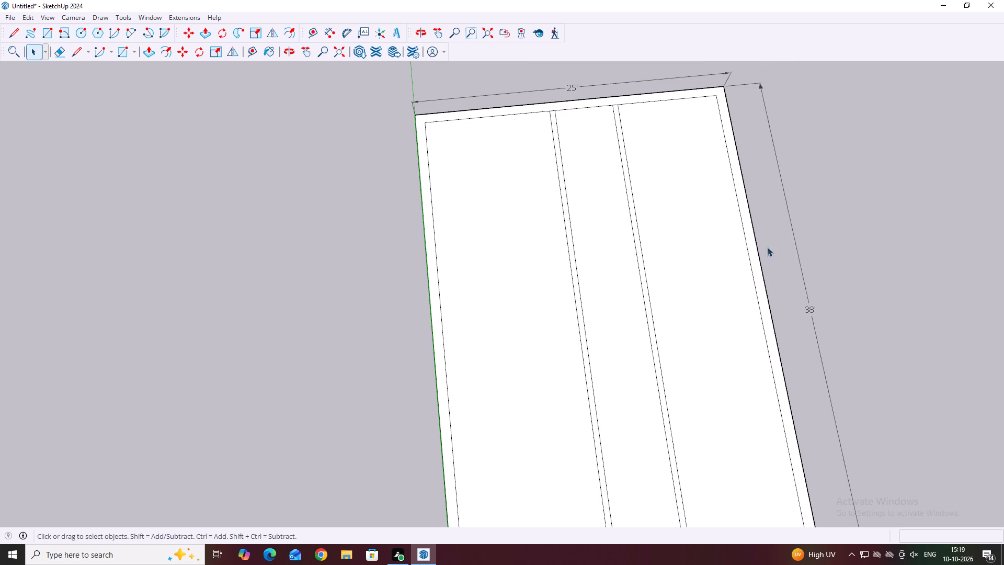
Copy the inner edge of the dimensioned 25' outer wall 10' inward, in the bay beside the green axis.
middle_click_drag(715, 275, 701, 220)
scroll(558, 132, "up", 3)
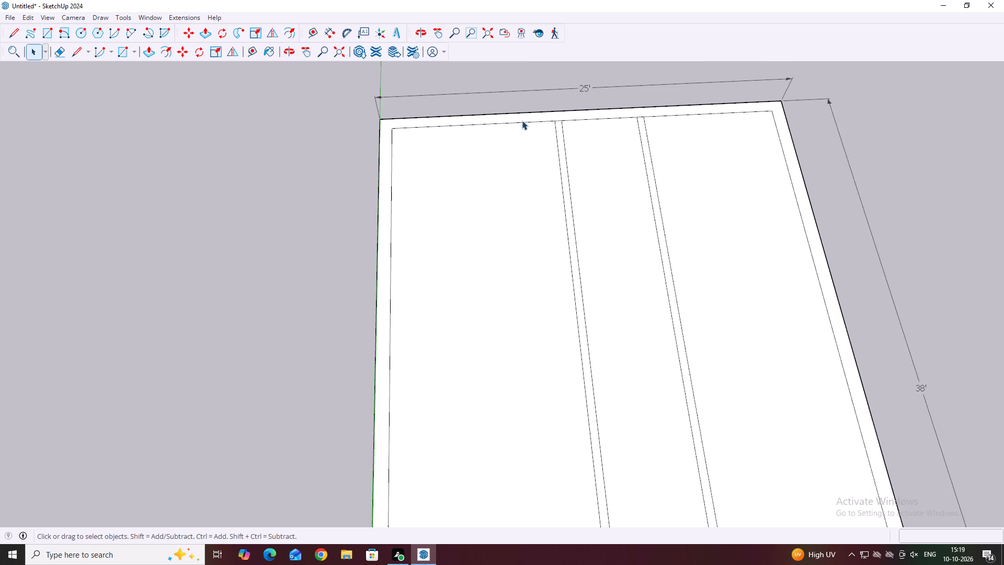
scroll(518, 121, "up", 1)
left_click(520, 123)
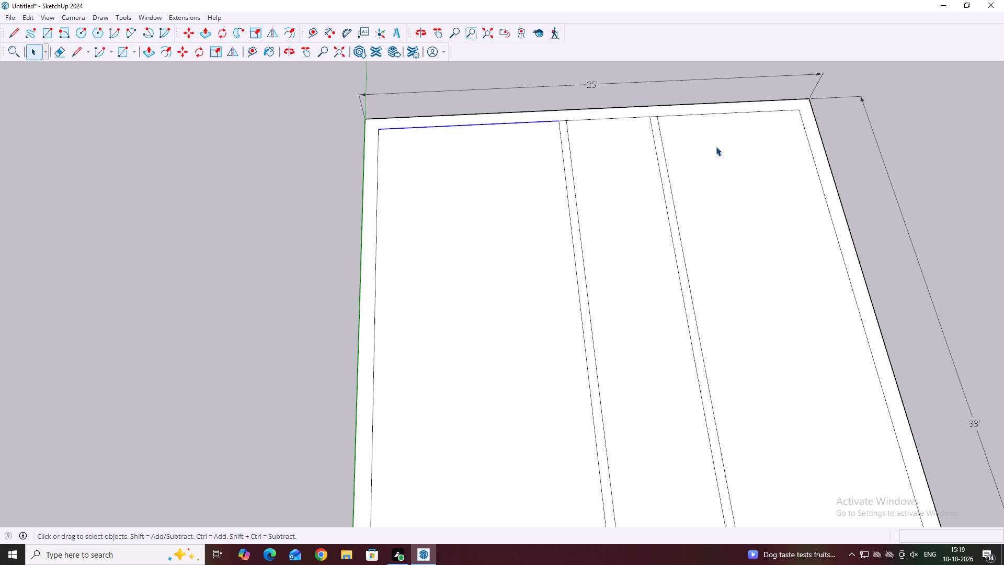
left_click(687, 99)
middle_click_drag(661, 149, 645, 200)
scroll(530, 121, "up", 2)
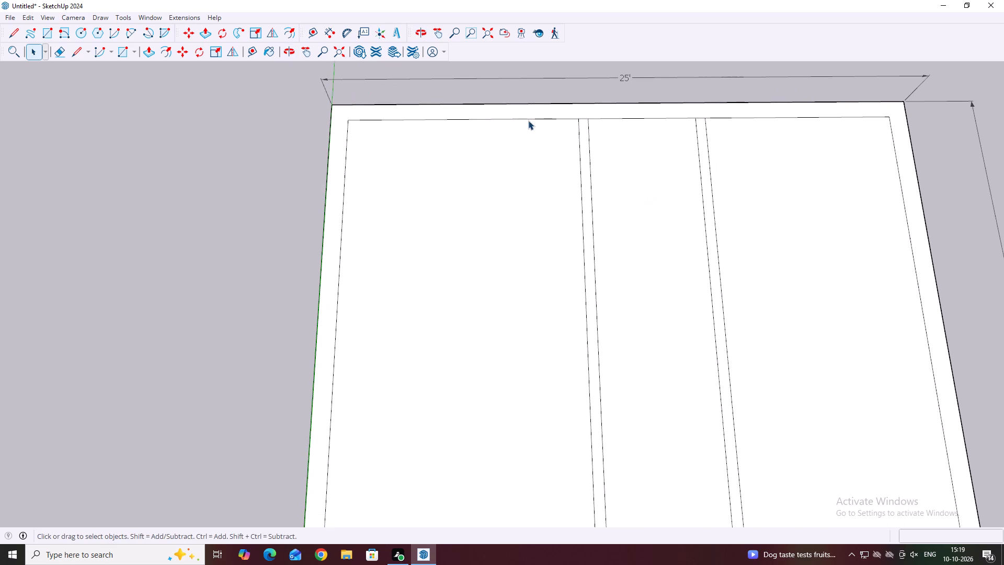
left_click(526, 119)
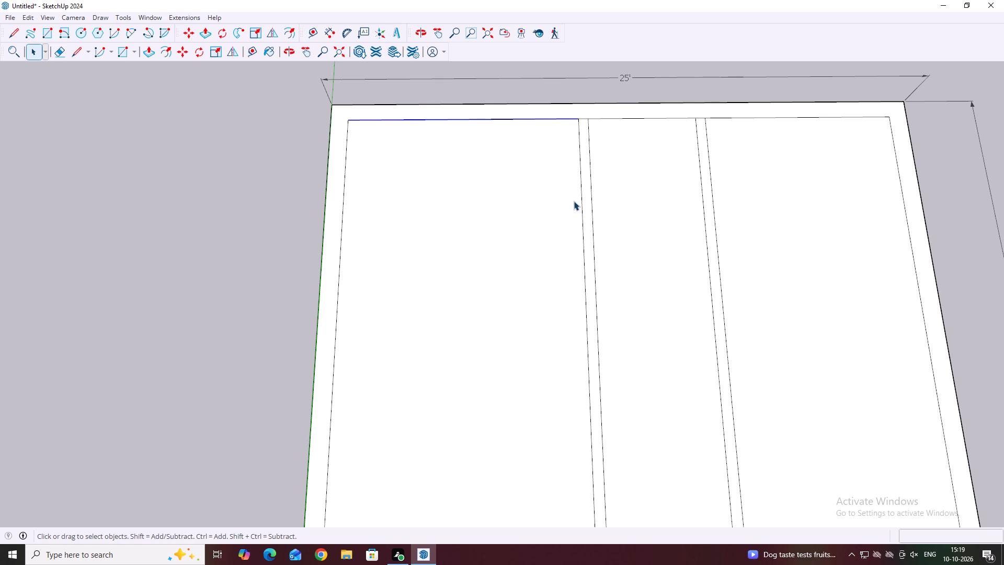
key("m")
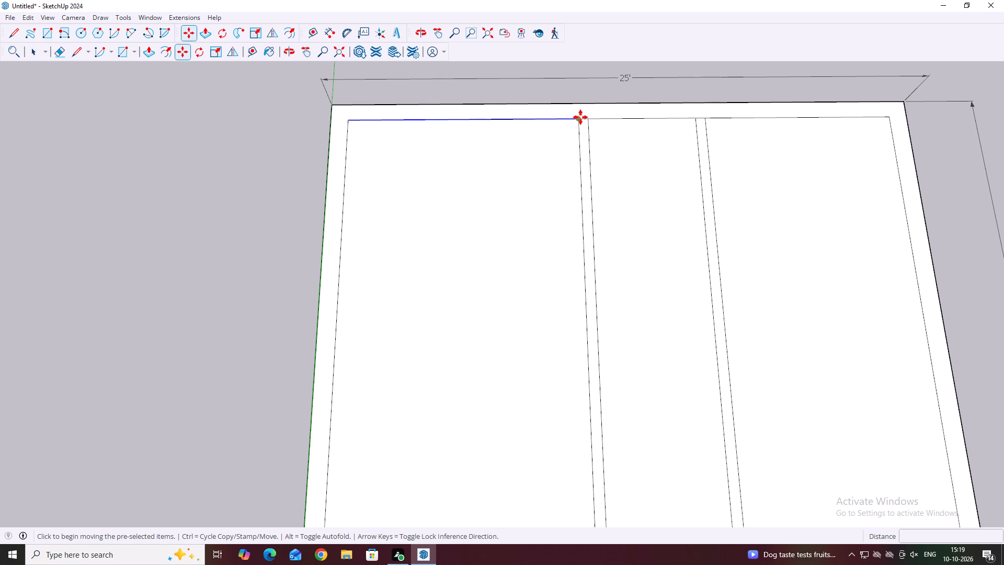
left_click(579, 117)
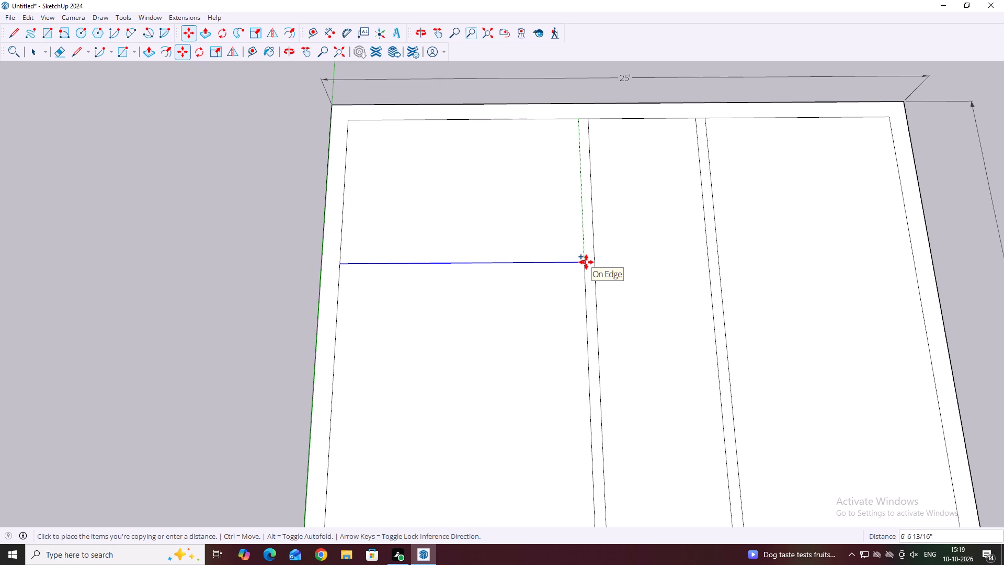
type("10'")
key("Return")
key("Escape")
Copy the new cross line in the green-axis bay 5" further inward to form an inner cross wall.
scroll(569, 253, "down", 4)
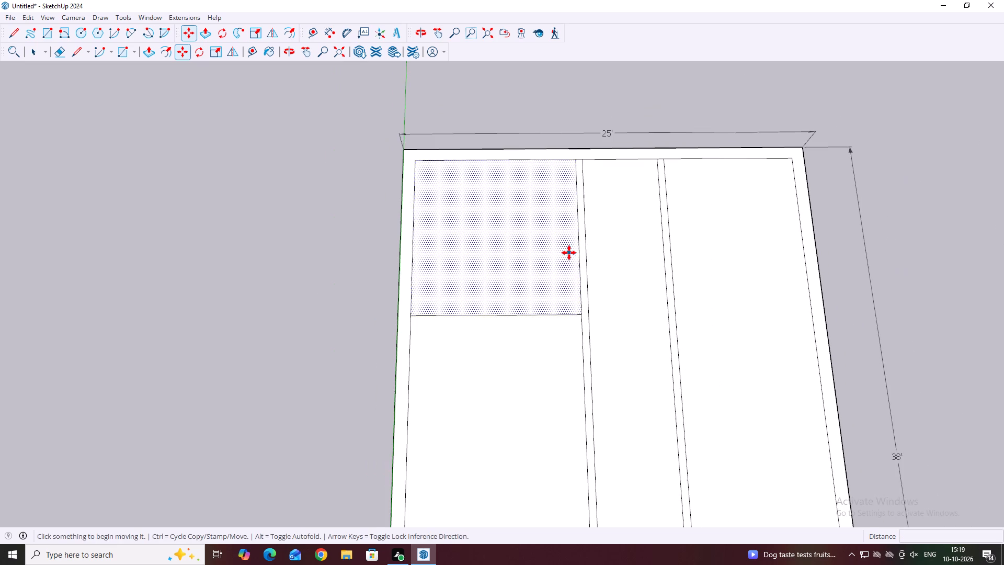
key("space")
left_click(571, 314)
middle_click_drag(546, 340, 545, 268)
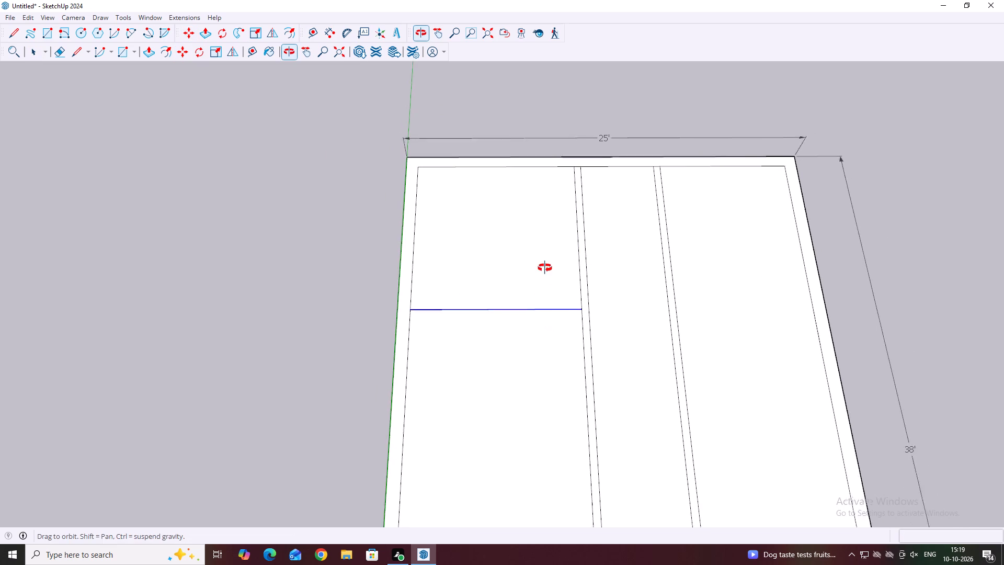
middle_click_drag(545, 268, 544, 236)
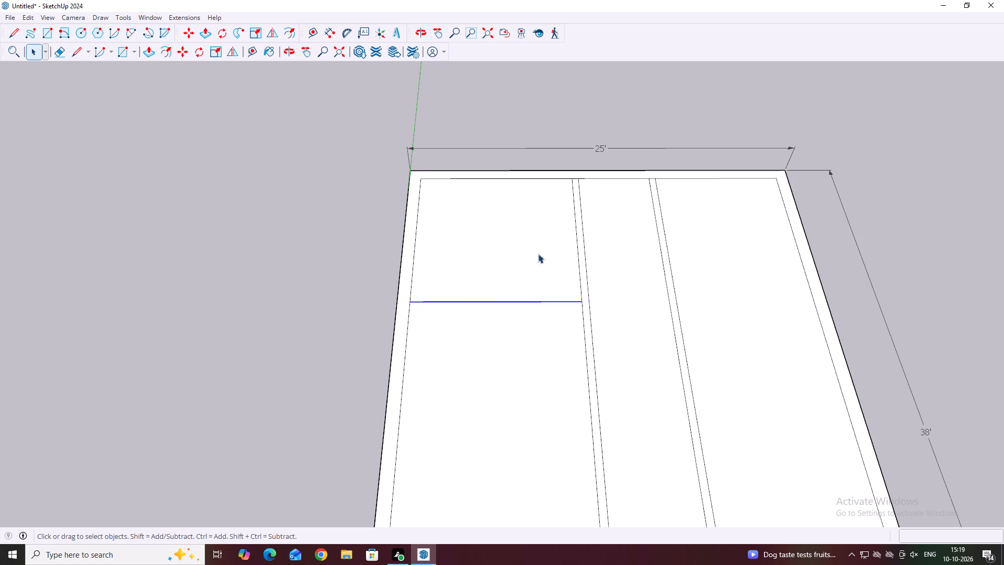
middle_click_drag(558, 307, 564, 353)
middle_click_drag(573, 274, 563, 342)
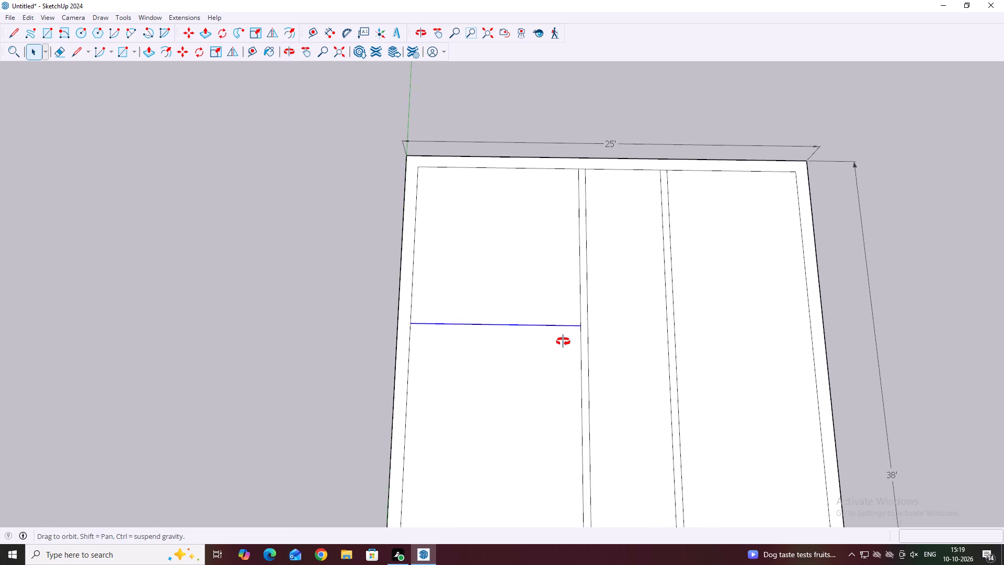
middle_click_drag(563, 342, 560, 347)
middle_click_drag(559, 347, 557, 287)
middle_click_drag(512, 399, 539, 261)
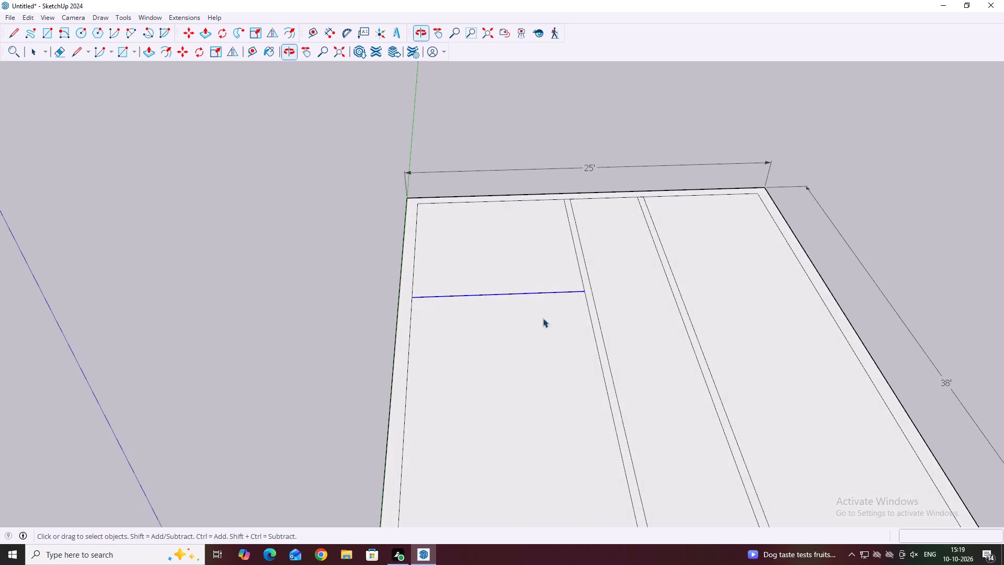
middle_click_drag(530, 325, 531, 259)
middle_click_drag(609, 228, 568, 303)
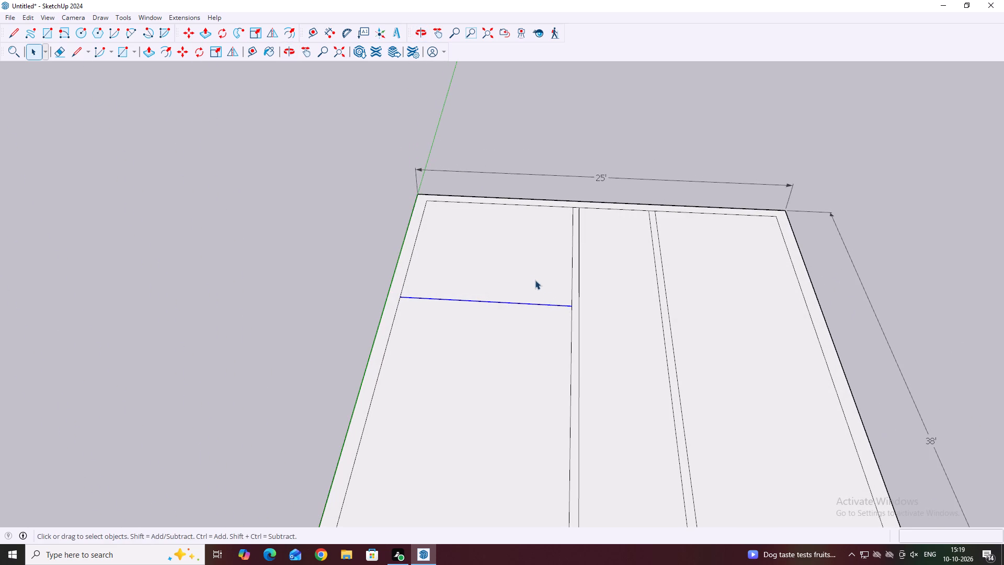
middle_click_drag(624, 209, 610, 314)
middle_click_drag(501, 338, 516, 337)
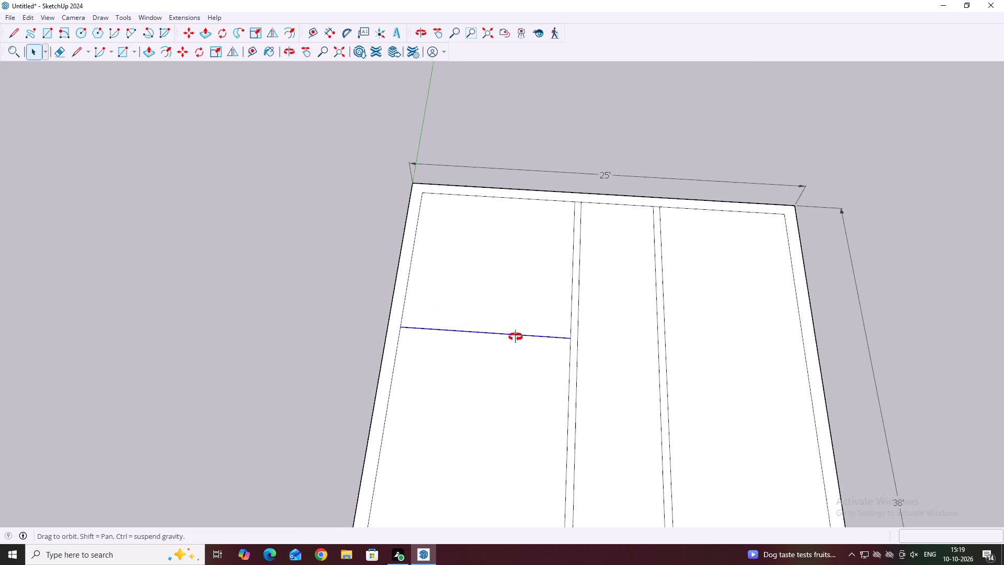
middle_click_drag(516, 337, 516, 336)
key("m")
scroll(571, 341, "up", 2)
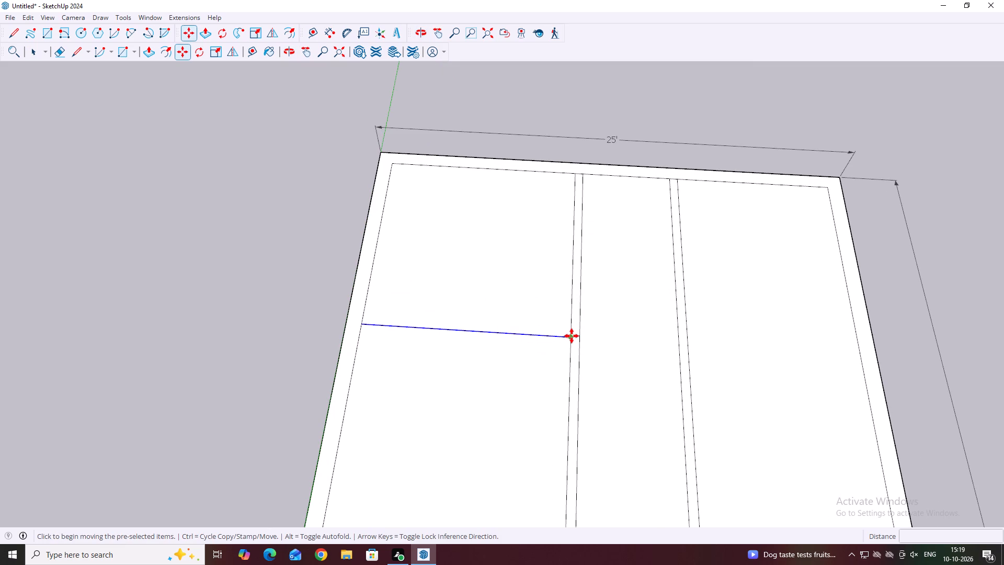
left_click(571, 335)
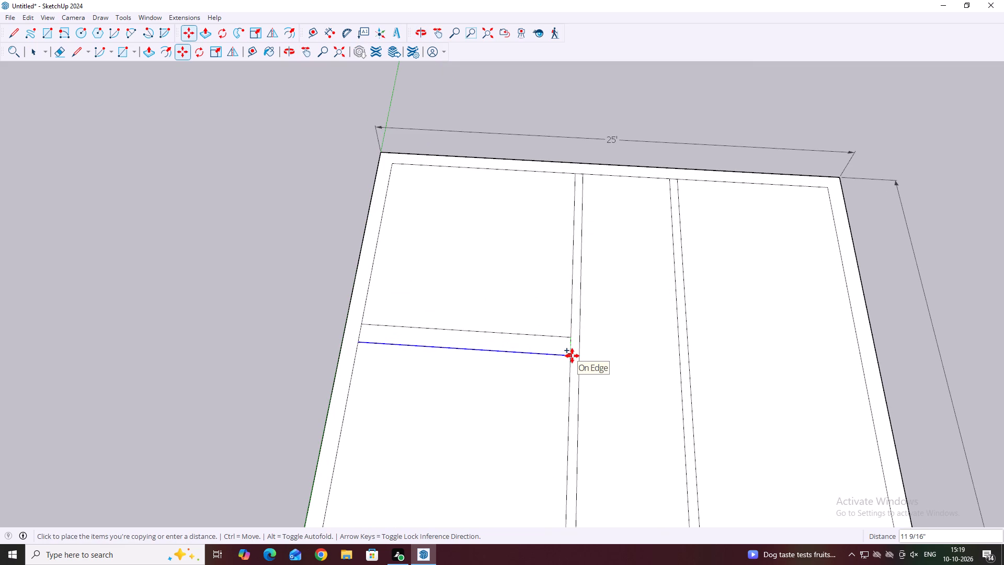
key("5")
key("Return")
key("Escape")
key("space")
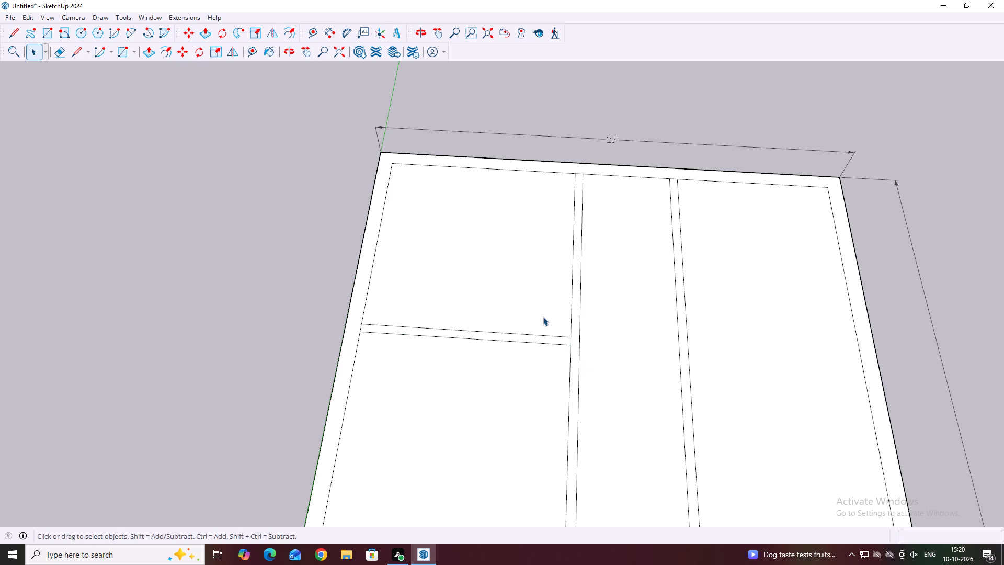
Copy the inner edge of the dimensioned 25' wall 4'8" inward, in the narrow middle bay between the two inner walls.
scroll(544, 311, "down", 9)
middle_click_drag(566, 376, 586, 316)
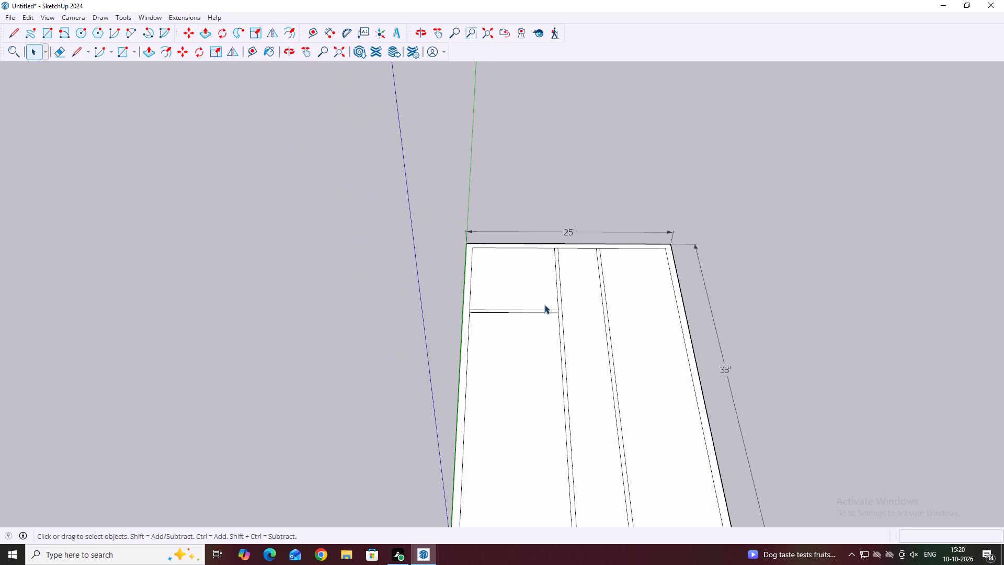
middle_click_drag(528, 320, 522, 361)
scroll(525, 352, "down", 1)
scroll(548, 320, "up", 6)
middle_click_drag(552, 320, 552, 333)
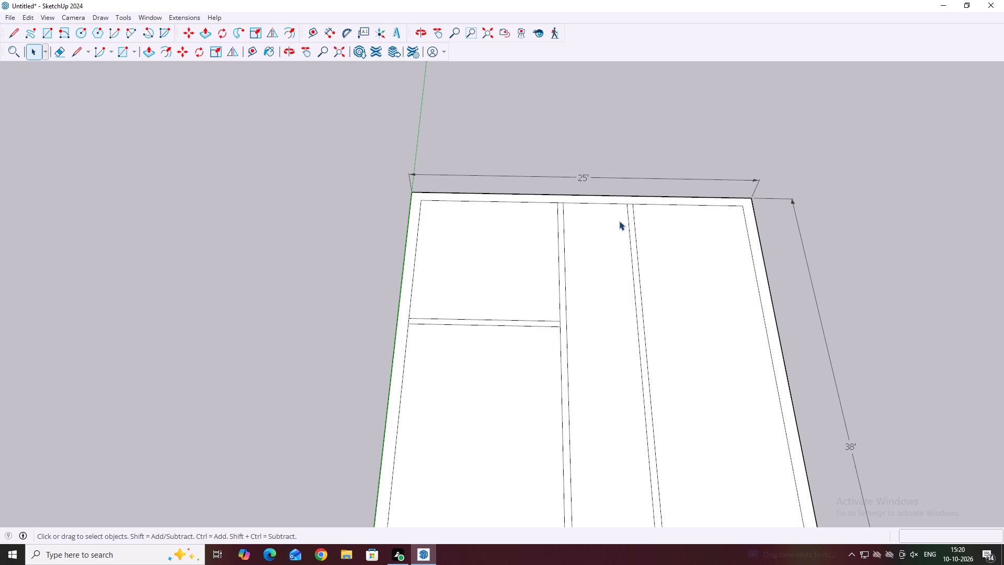
left_click(592, 202)
middle_click_drag(613, 217, 614, 225)
key("m")
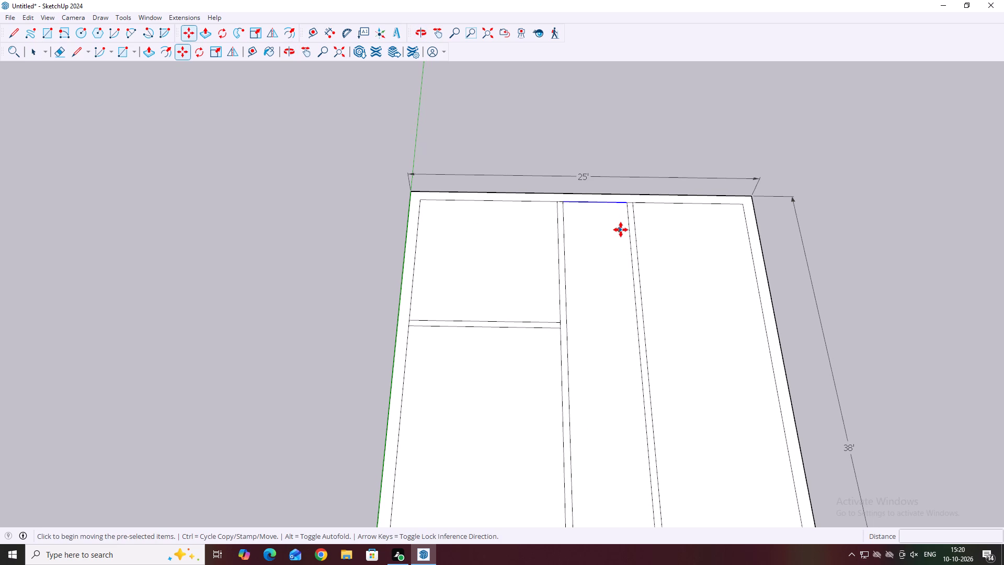
scroll(626, 213, "up", 8)
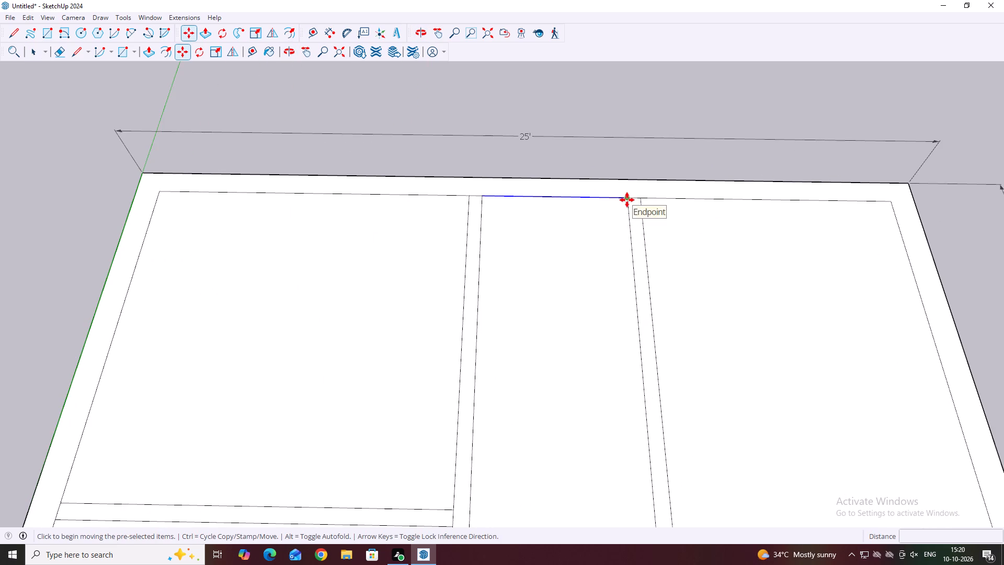
left_click(627, 200)
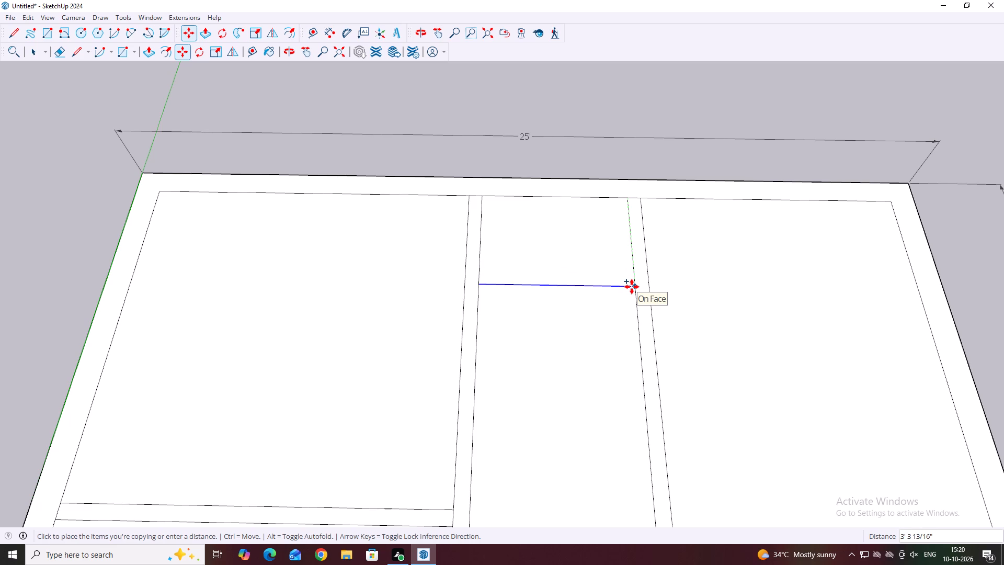
type("4'8")
key("Return")
key("space")
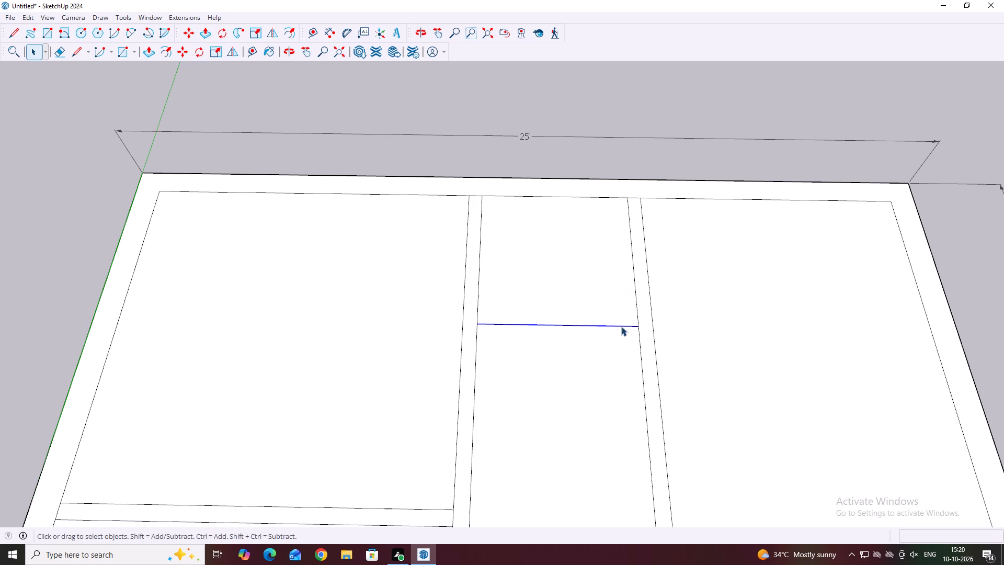
Copy the middle bay's cross line 5" further inward to form its cross wall.
key("m")
left_click(638, 326)
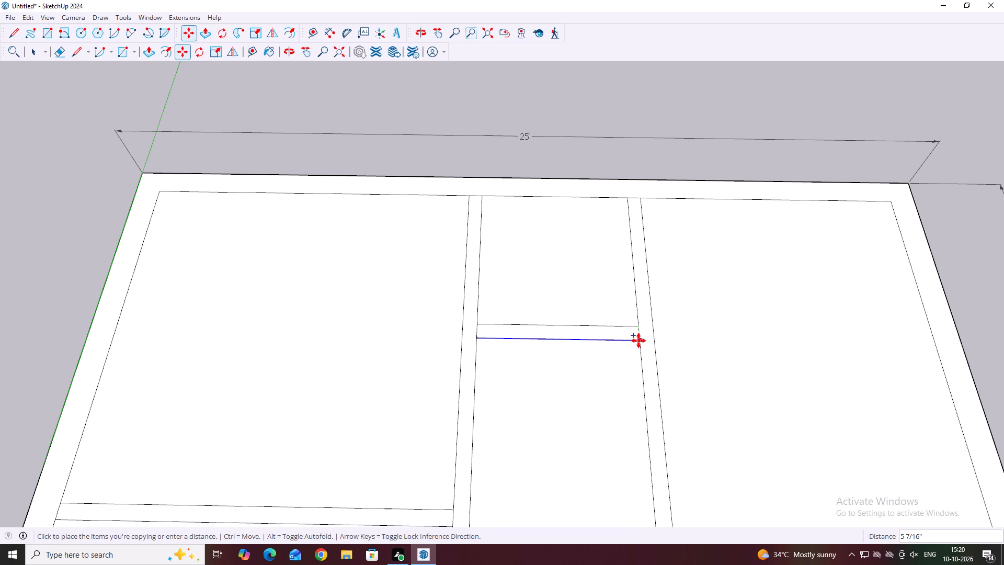
key("5")
key("Return")
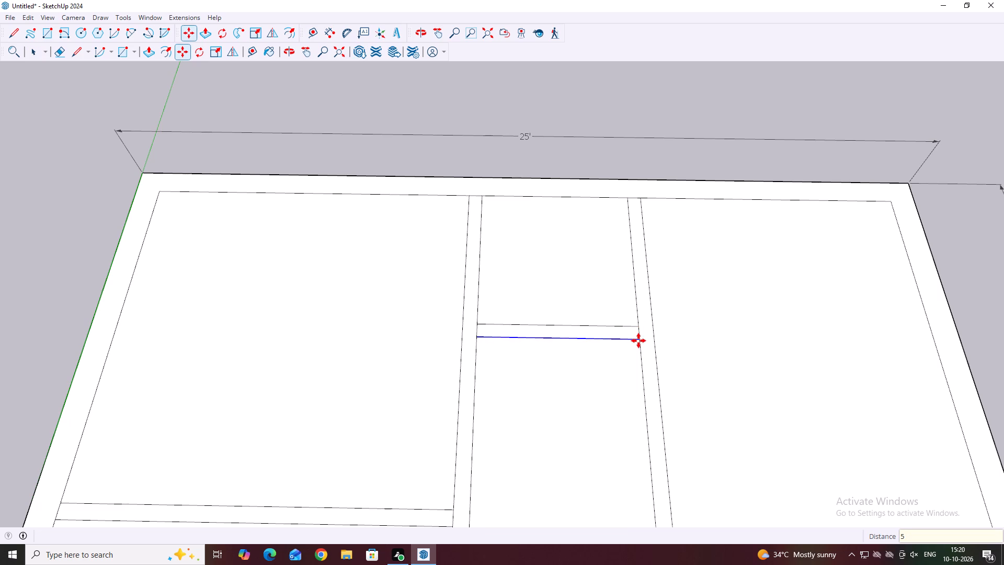
key("space")
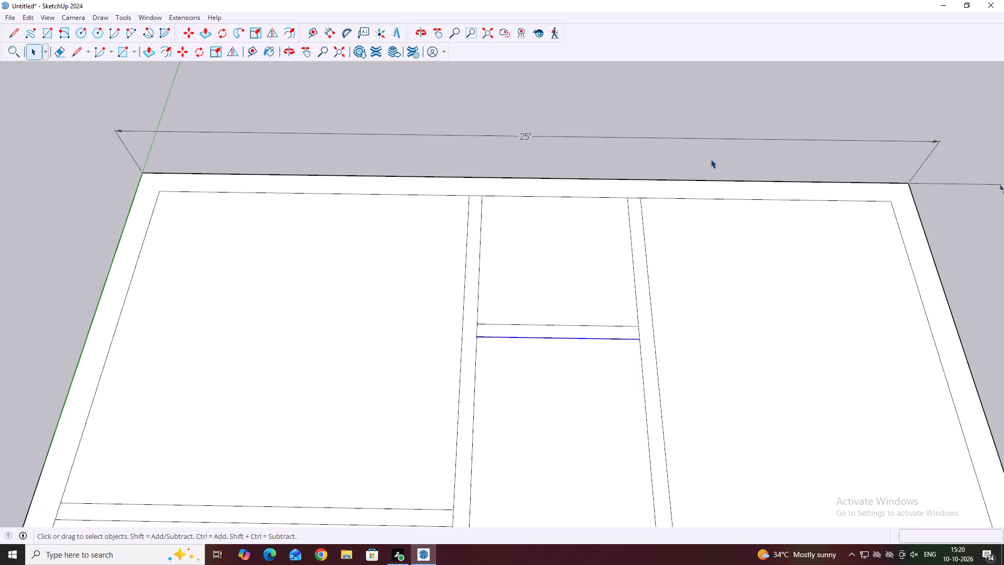
left_click(718, 152)
Copy the inner edge of the dimensioned 25' wall 9' inward, in the bay beside the dimensioned 38' side.
scroll(489, 151, "down", 4)
middle_click_drag(669, 196, 641, 279)
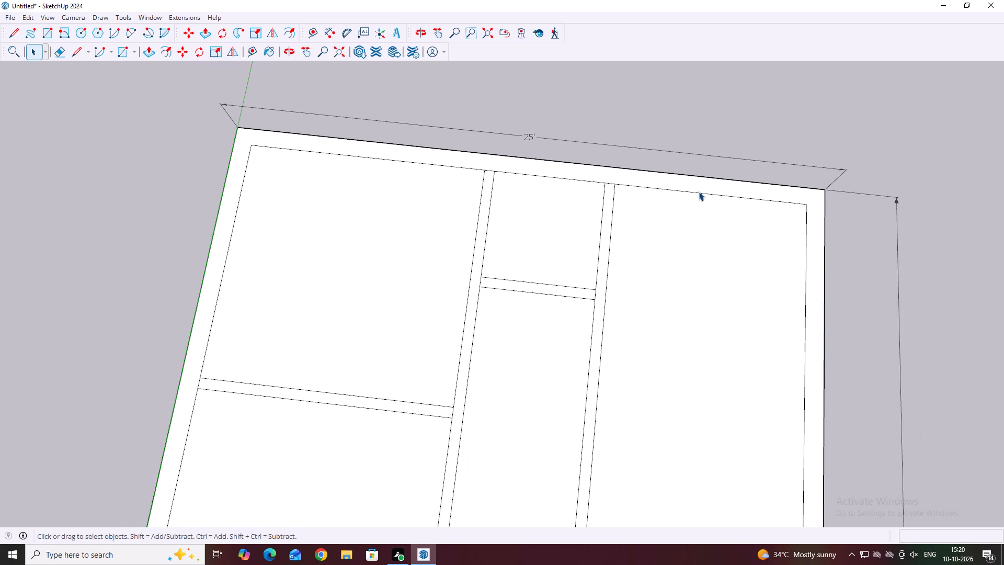
left_click(700, 190)
key("m")
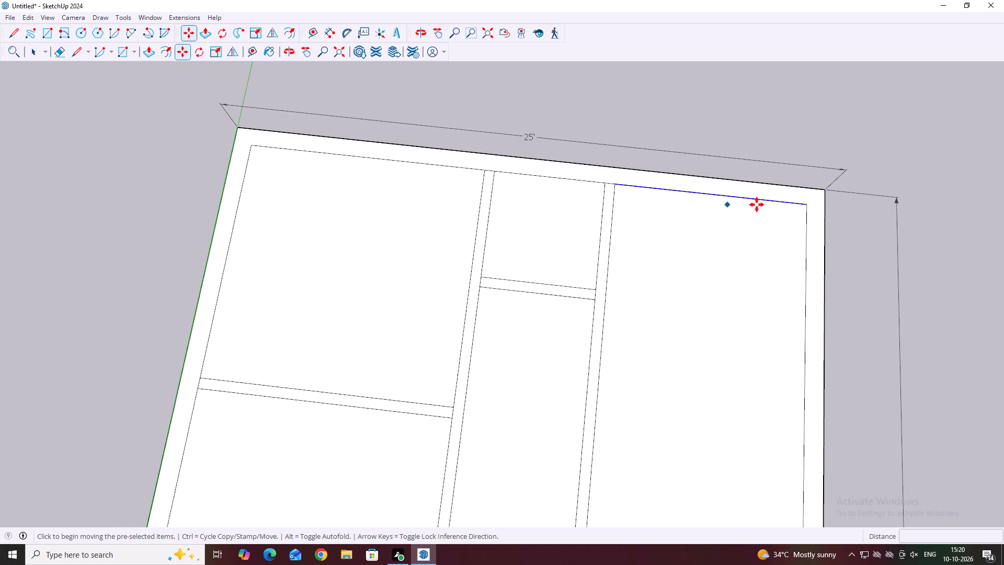
left_click(710, 193)
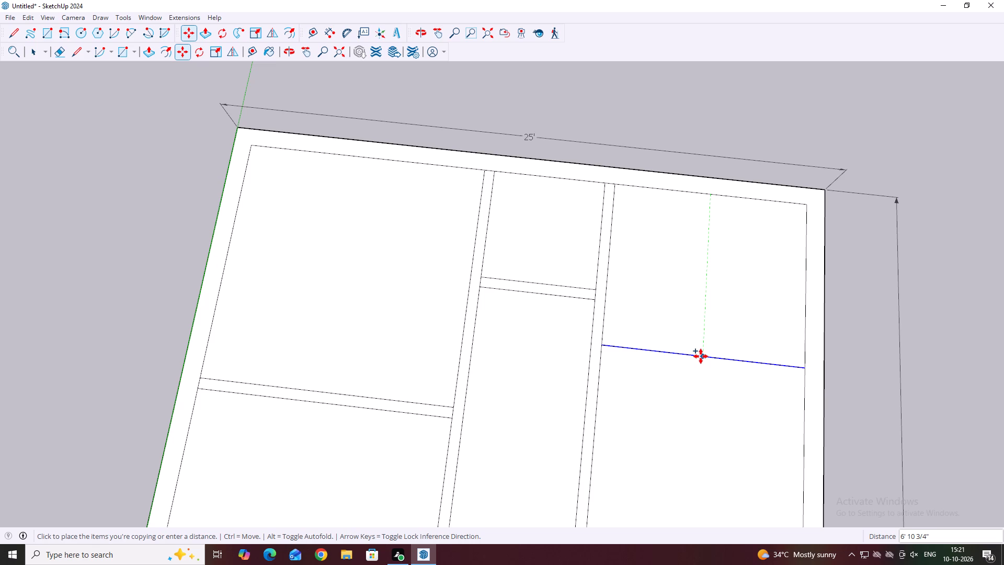
type("9'")
key("Return")
key("Escape")
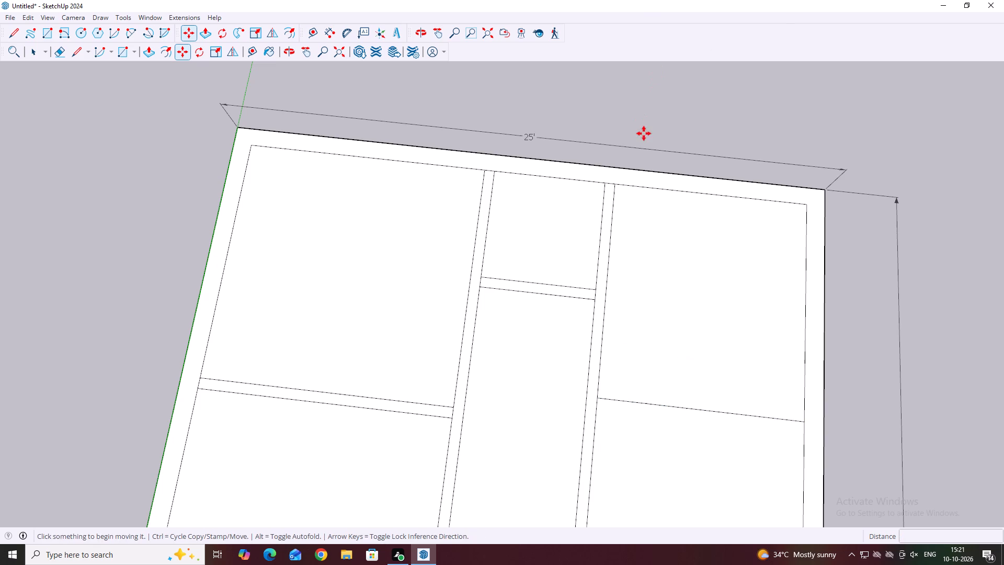
Copy the cross line in the bay beside the dimensioned 38' side 5" further inward to form its cross wall.
key("space")
left_click(669, 133)
scroll(545, 133, "down", 4)
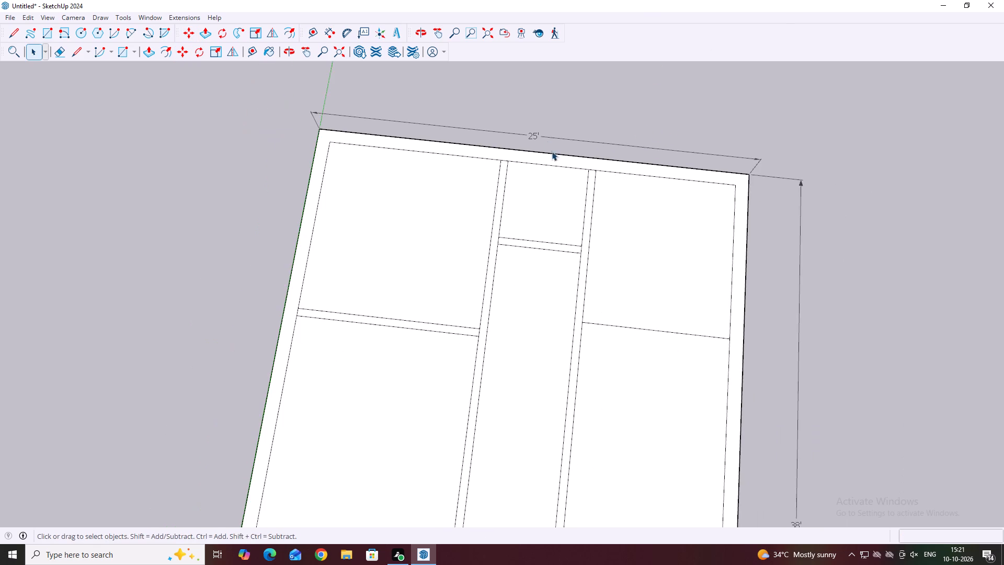
middle_click_drag(620, 252, 648, 183)
left_click(627, 308)
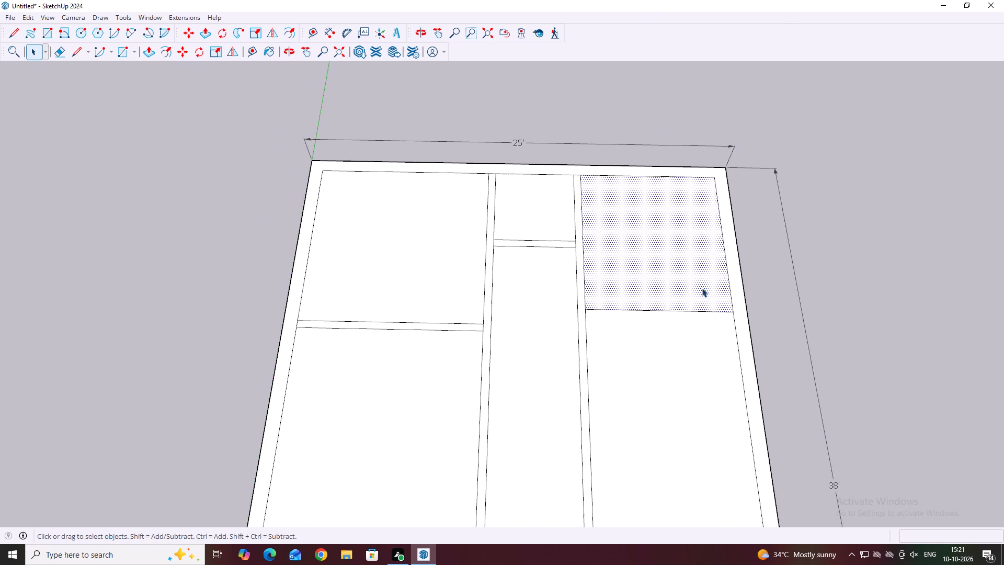
left_click(783, 148)
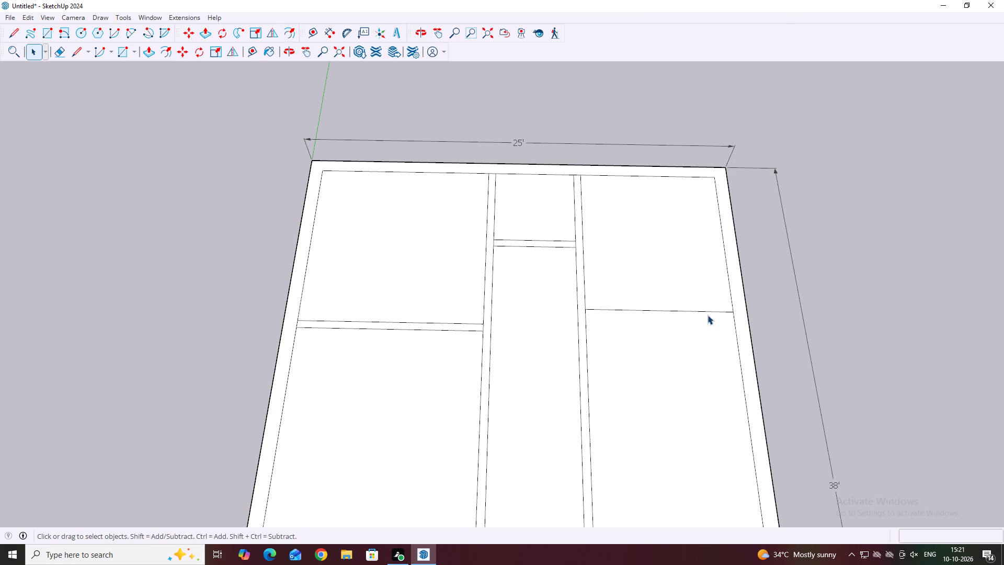
left_click(709, 312)
middle_click_drag(727, 321, 692, 319)
key("m")
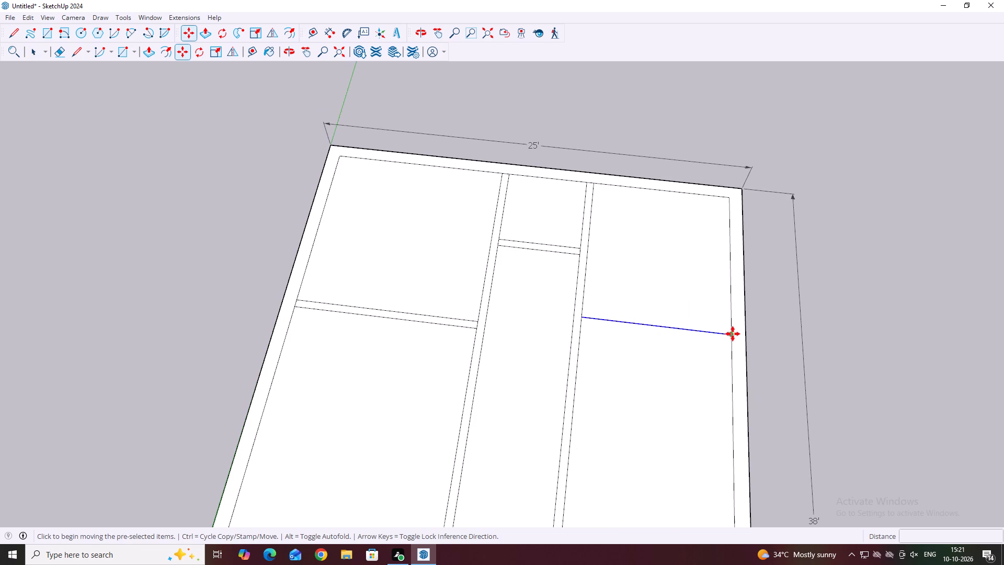
left_click(733, 334)
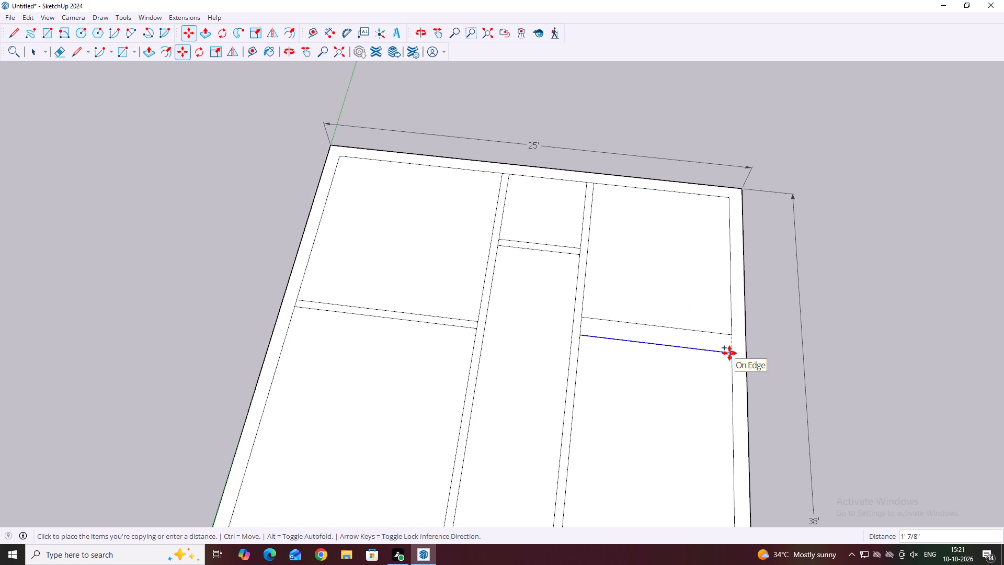
key("5")
key("Return")
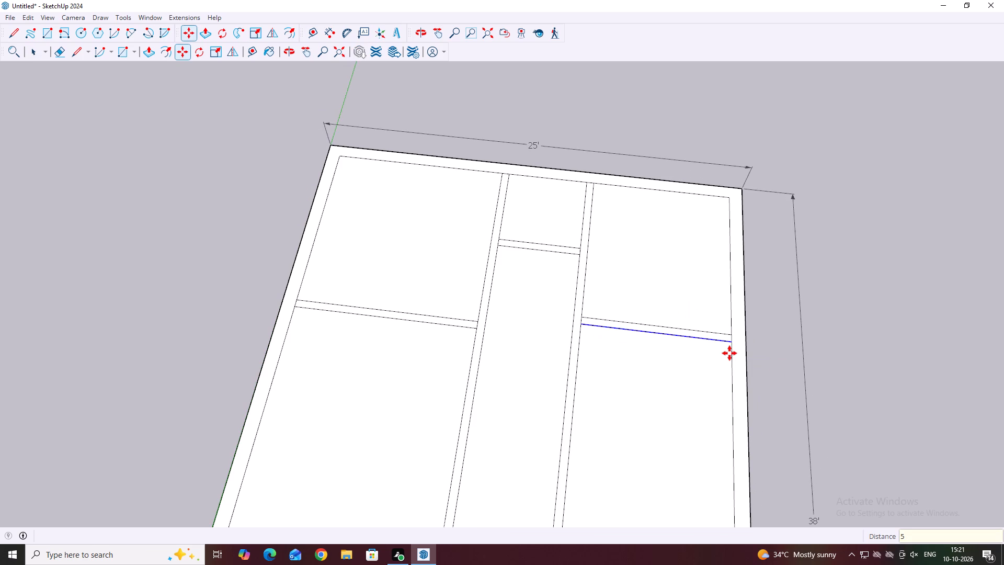
key("Escape")
key("space")
Examine the layout of the two long inner walls and the three cross walls from several angles.
scroll(778, 204, "down", 5)
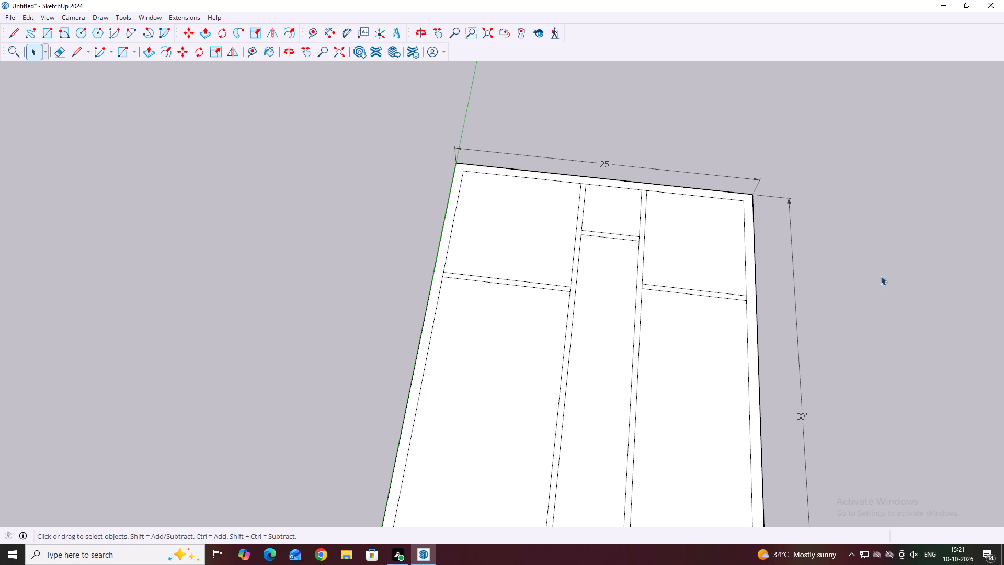
scroll(536, 231, "down", 3)
middle_click_drag(673, 243, 690, 240)
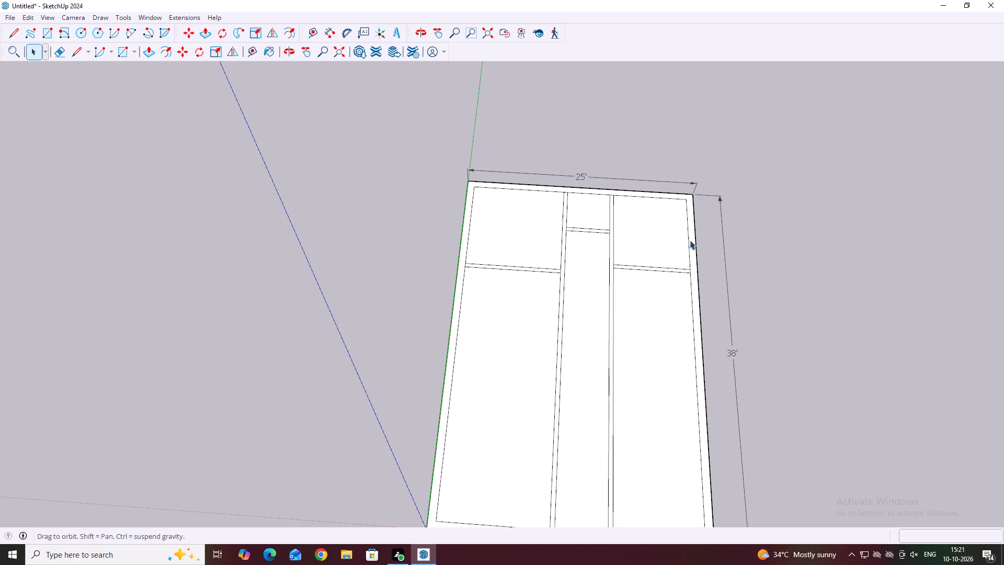
scroll(621, 217, "up", 4)
middle_click_drag(657, 313, 670, 290)
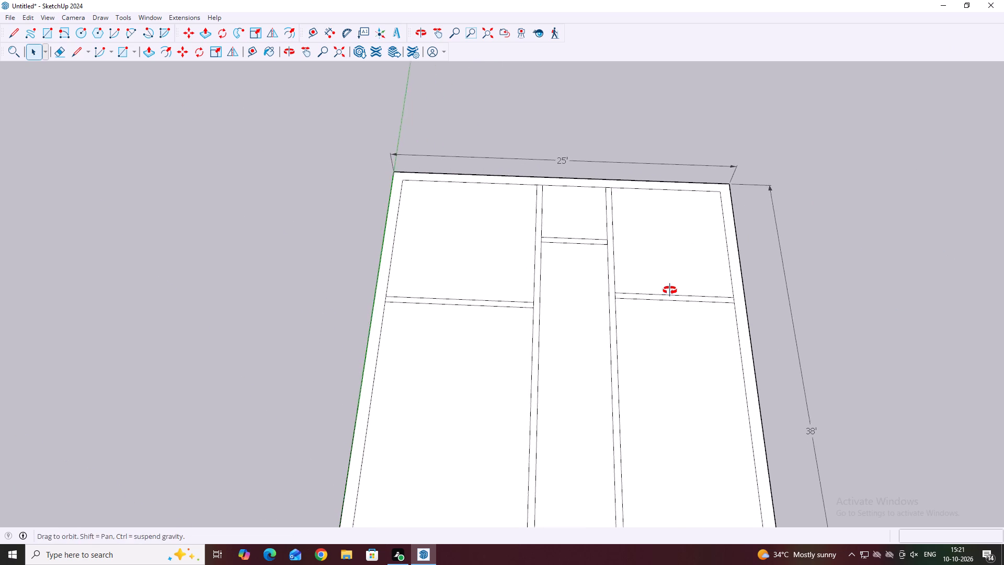
middle_click_drag(670, 290, 670, 273)
scroll(544, 303, "up", 2)
middle_click_drag(490, 312, 713, 279)
scroll(713, 279, "down", 3)
middle_click_drag(670, 322, 623, 259)
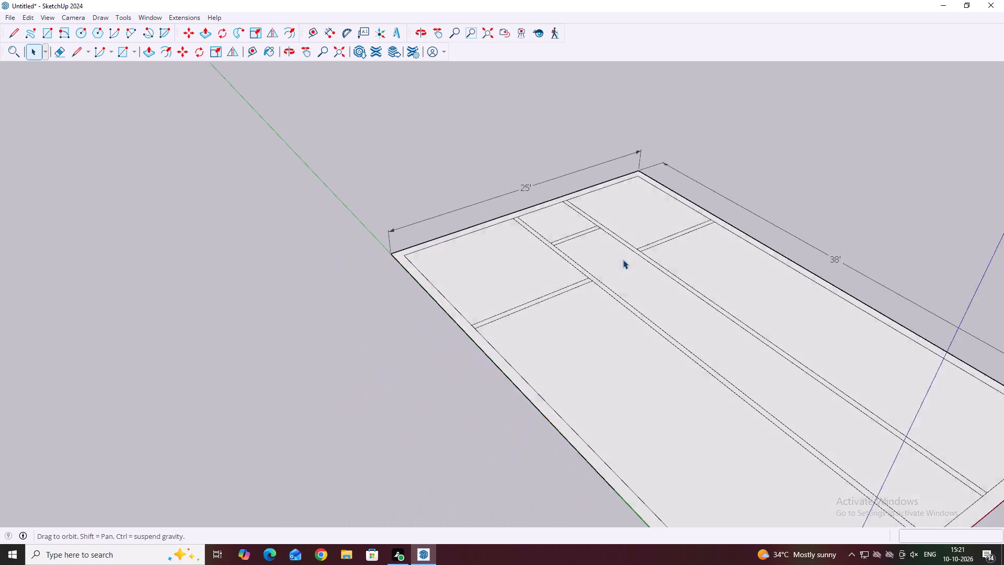
middle_click_drag(623, 259, 623, 261)
scroll(581, 322, "up", 3)
middle_click_drag(600, 299, 530, 279)
middle_click_drag(591, 285, 536, 270)
middle_click_drag(633, 309, 549, 295)
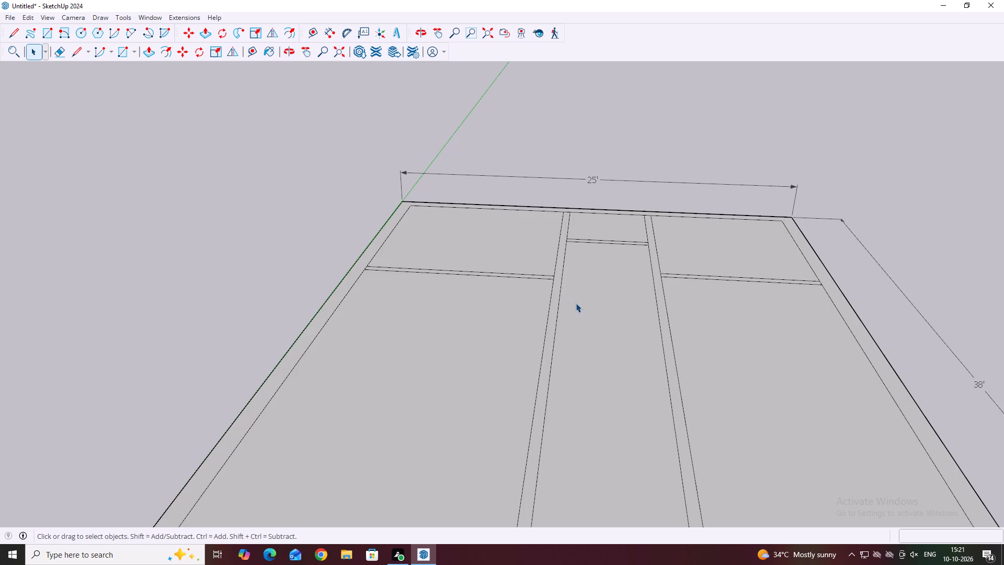
middle_click_drag(524, 278, 536, 291)
scroll(533, 281, "up", 3)
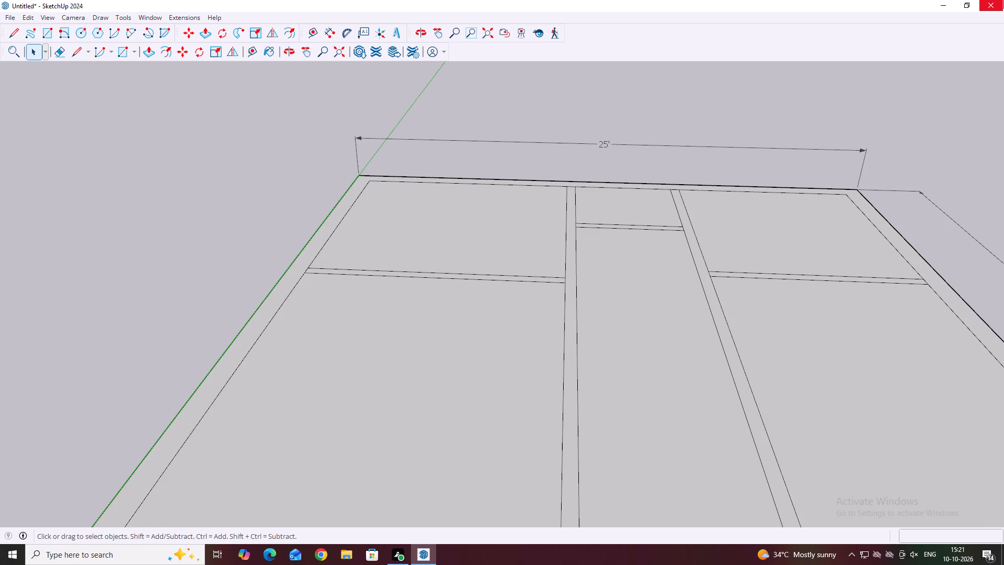
Copy the inward edge of the green-axis bay's cross wall 10' toward the red axis.
scroll(499, 284, "down", 5)
middle_click_drag(495, 246, 504, 309)
middle_click_drag(486, 292, 488, 309)
left_click(484, 303)
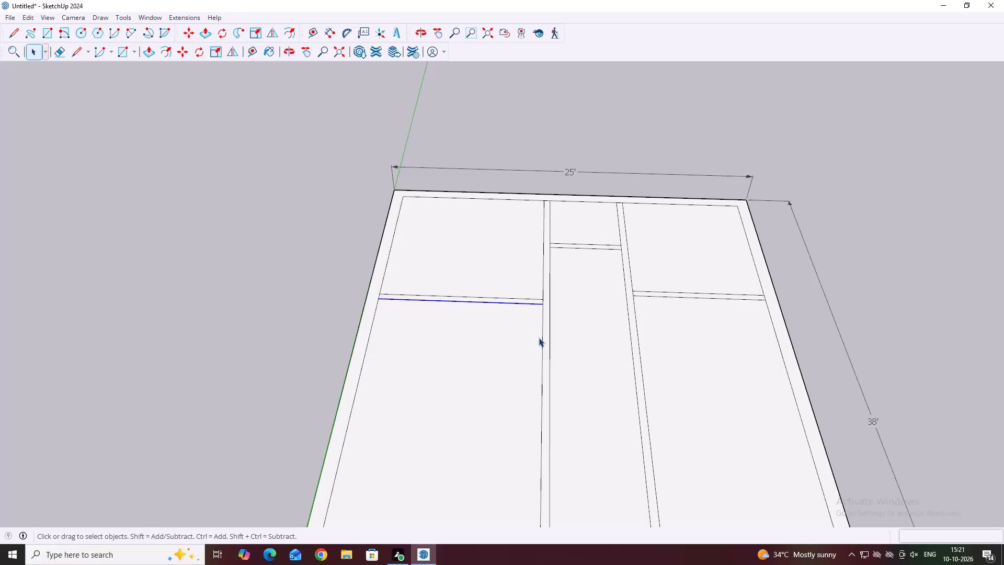
key("m")
left_click(542, 304)
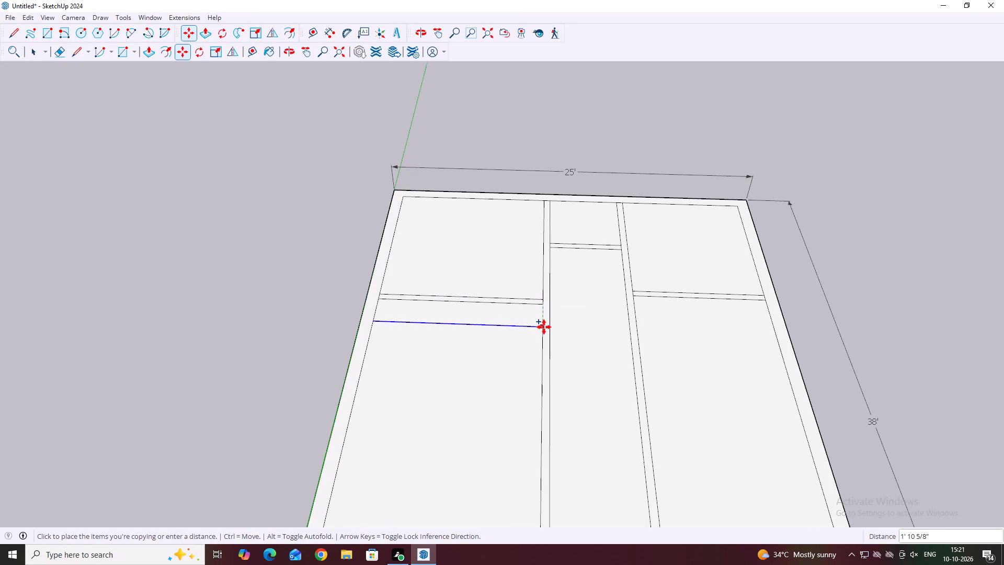
scroll(544, 327, "down", 5)
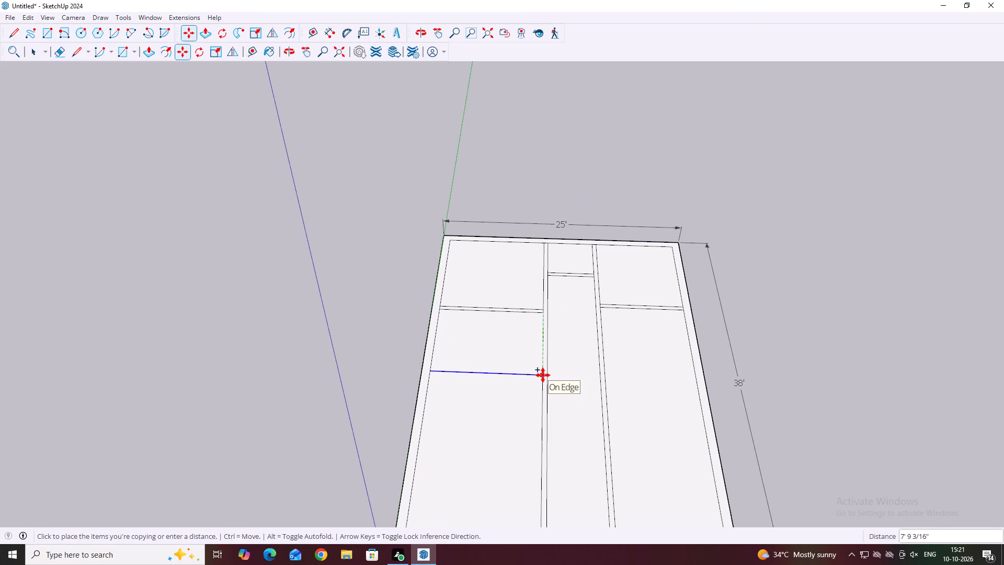
type("10")
key("apostrophe")
key("Return")
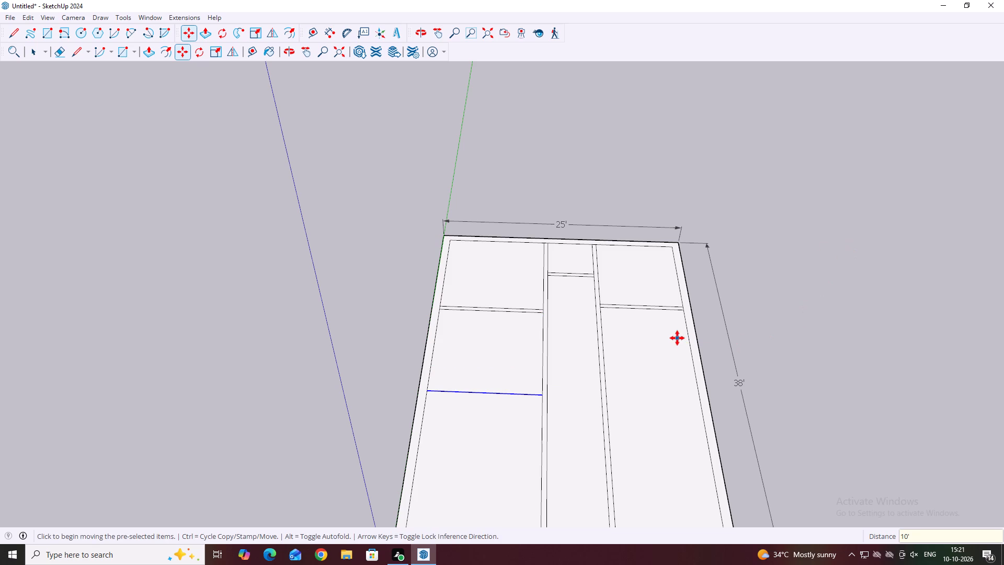
key("space")
left_click(748, 282)
Copy the new cross line in the green-axis bay 5" further toward the red axis to form its second cross wall.
scroll(838, 194, "down", 4)
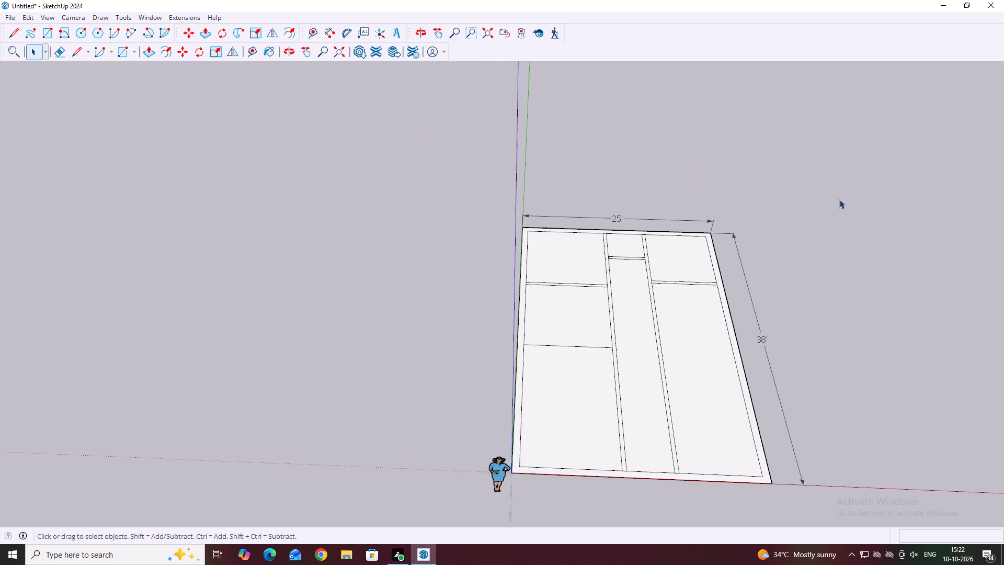
middle_click_drag(802, 124, 765, 292)
left_click(591, 365)
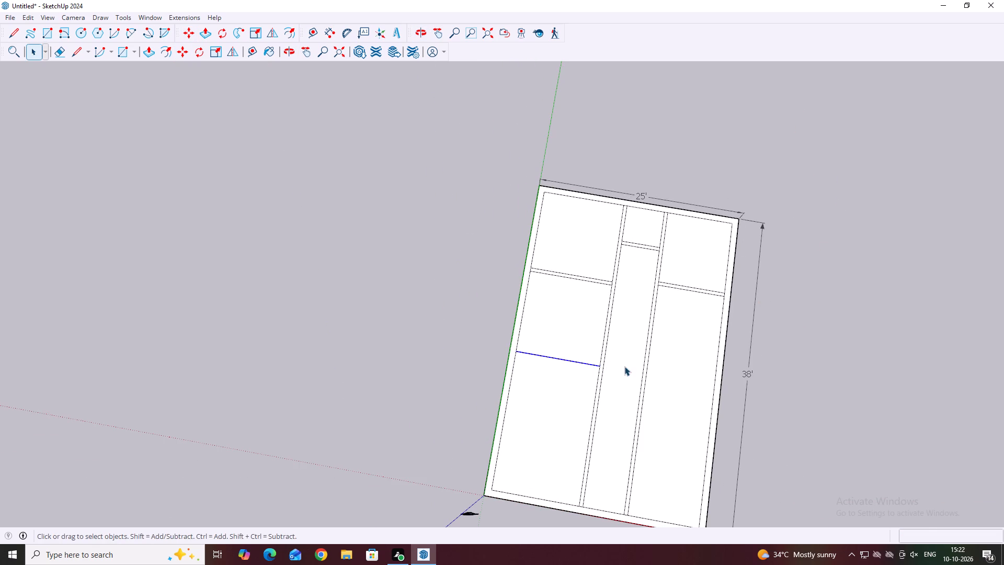
key("m")
scroll(599, 369, "up", 4)
left_click(600, 365)
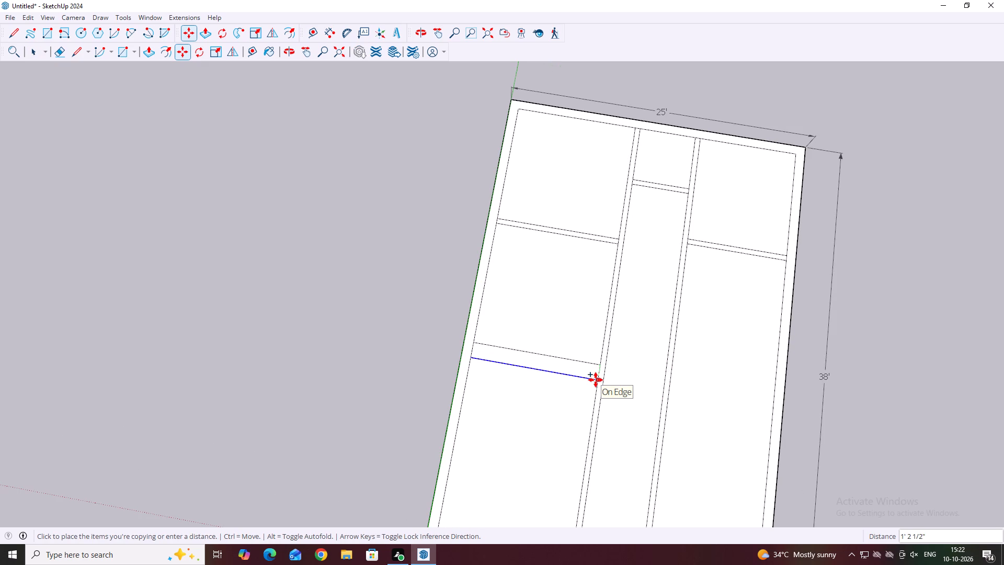
key("5")
key("Return")
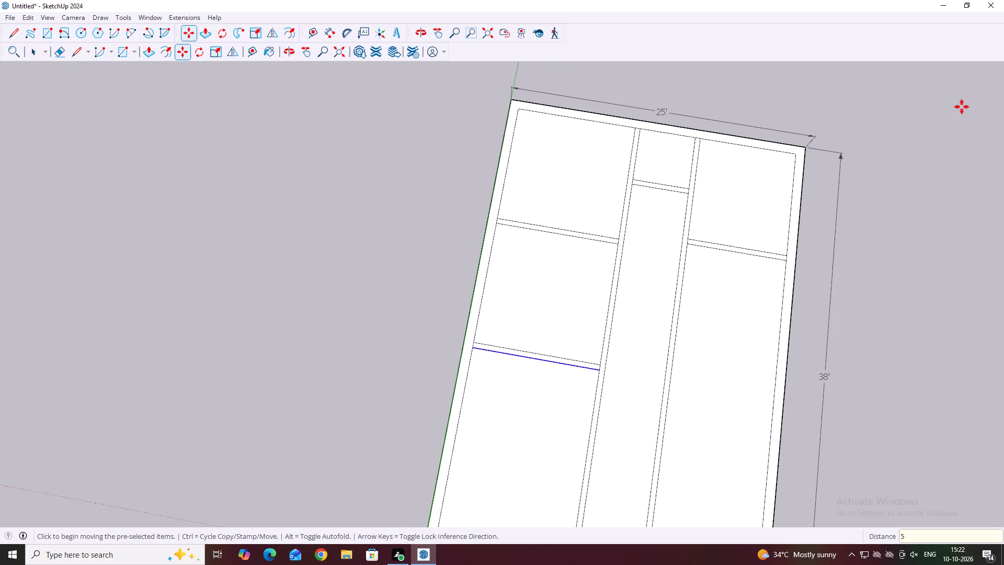
key("Escape")
key("space")
Copy the red-axis-facing edge of the green-axis bay's second cross wall 16'5" toward the red axis.
scroll(712, 132, "down", 5)
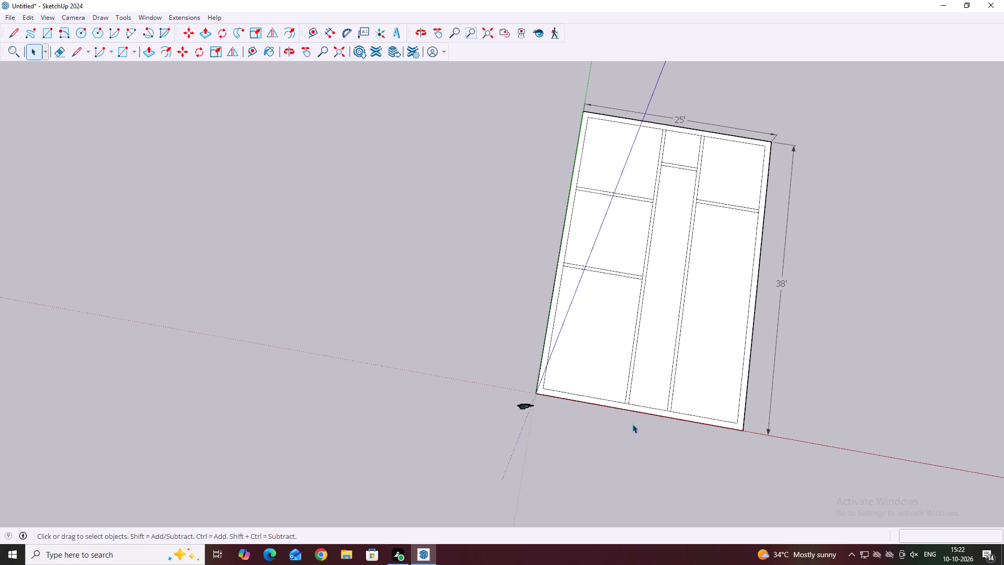
middle_click_drag(625, 421, 550, 379)
scroll(576, 298, "up", 3)
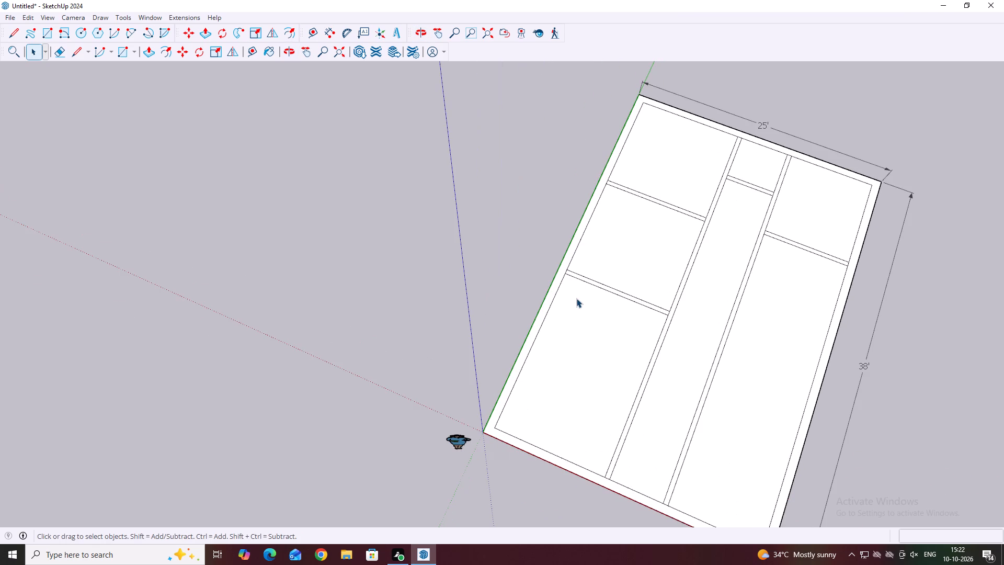
left_click(603, 290)
middle_click_drag(644, 327, 631, 315)
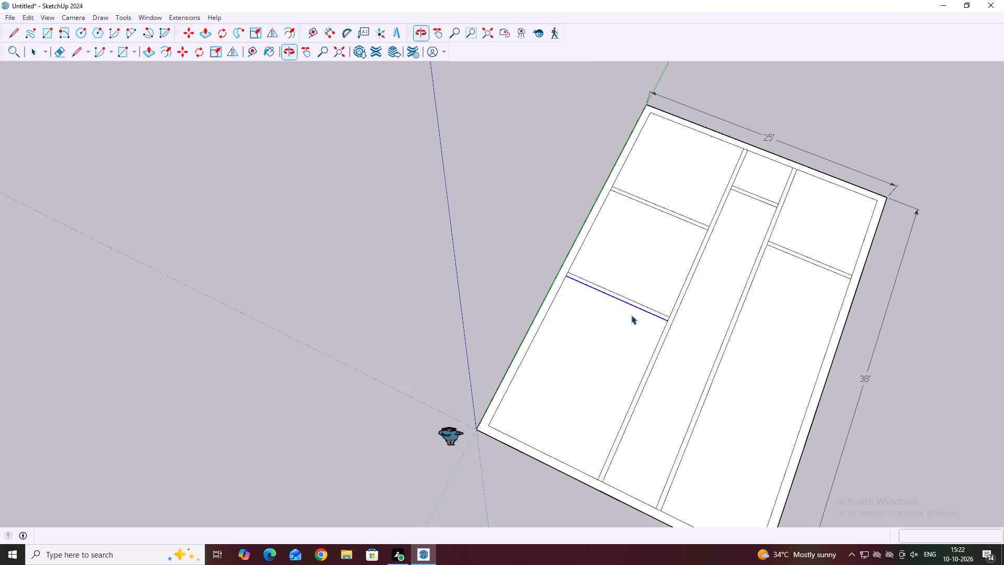
key("m")
scroll(646, 331, "up", 2)
left_click(670, 319)
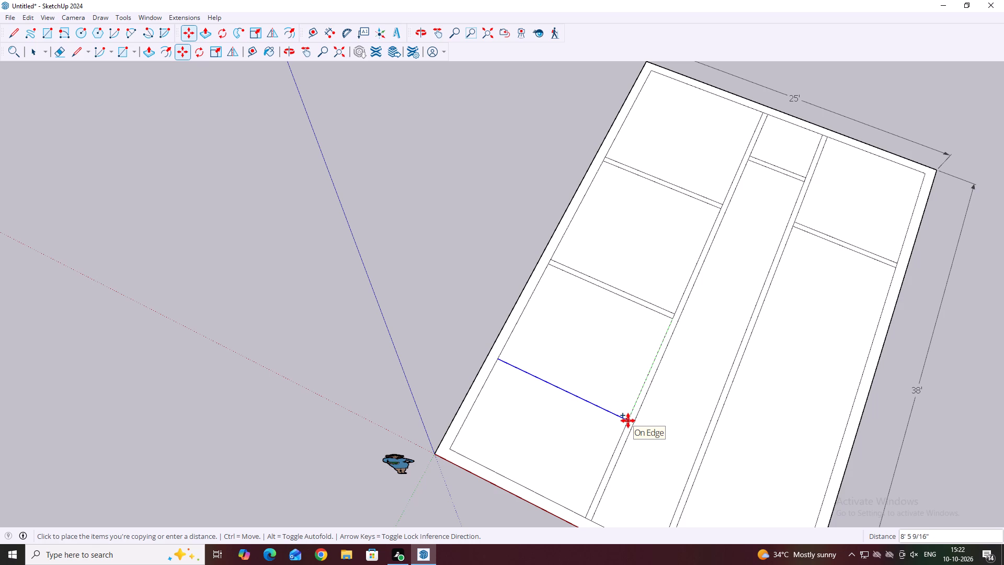
type("16'6")
key("BackSpace")
key("5")
key("Return")
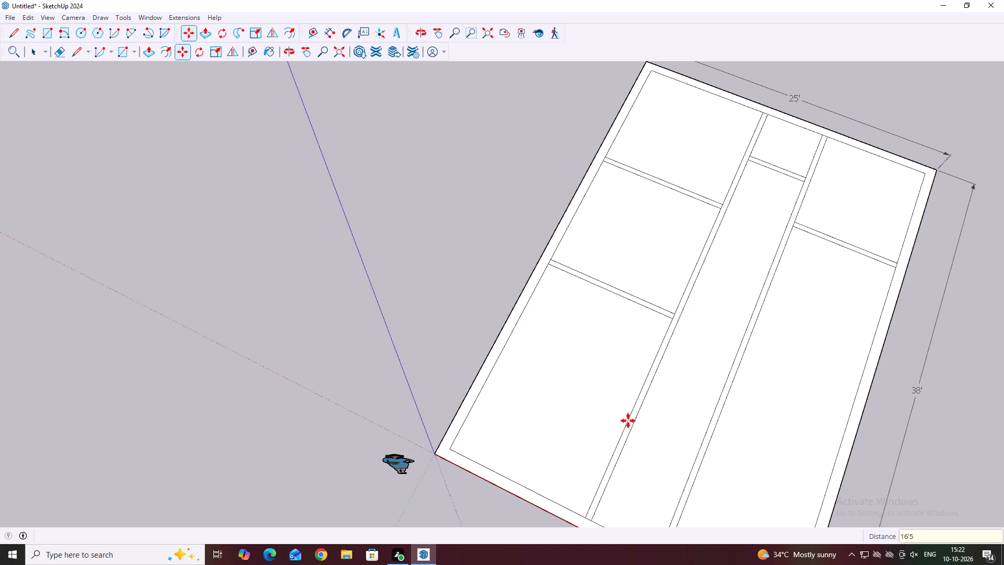
scroll(628, 421, "down", 9)
scroll(603, 459, "down", 3)
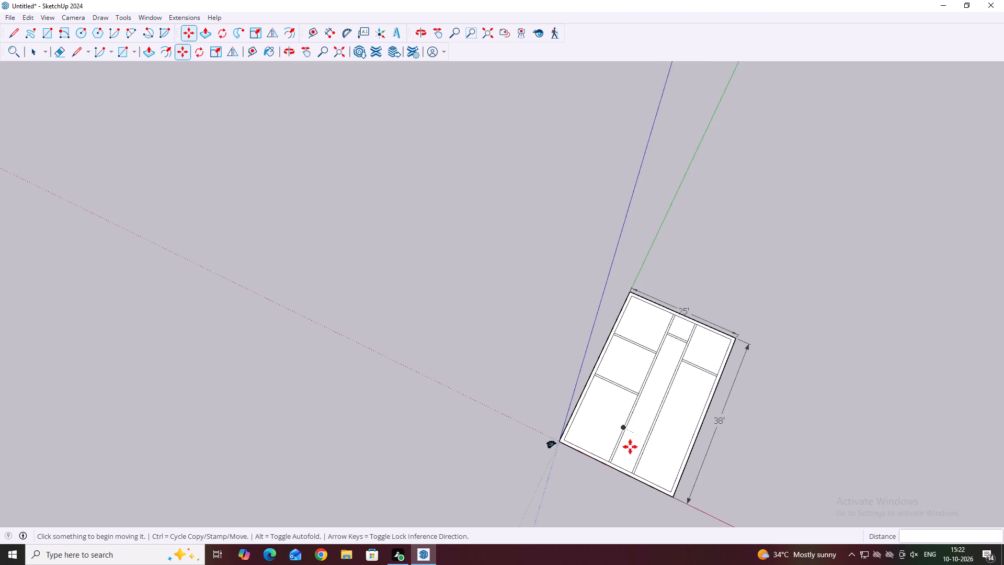
key("Escape")
key("space")
Dimension the green-axis wall's inner edge in the room nearest the origin, placing the dimension inside the room.
scroll(589, 405, "up", 4)
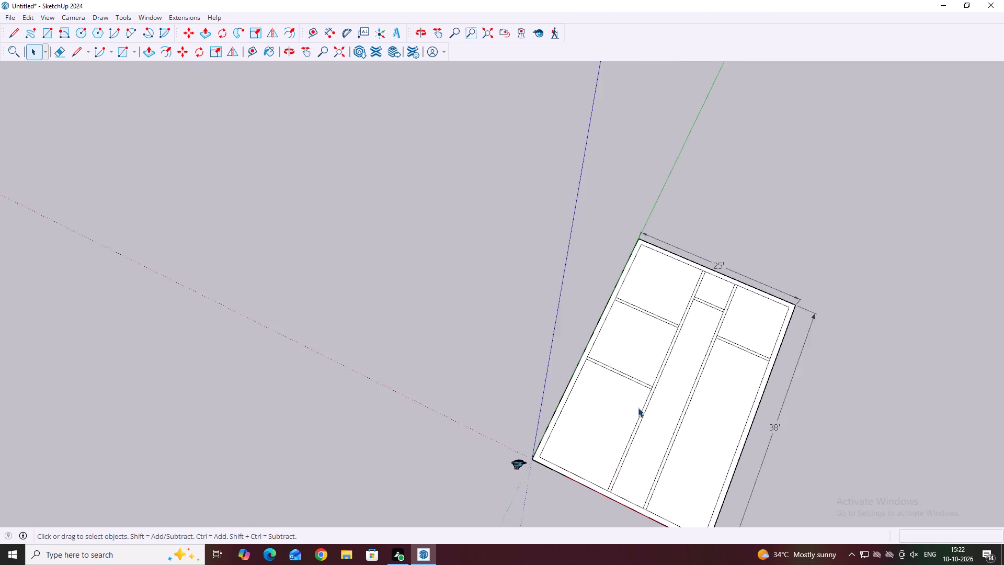
scroll(638, 408, "up", 2)
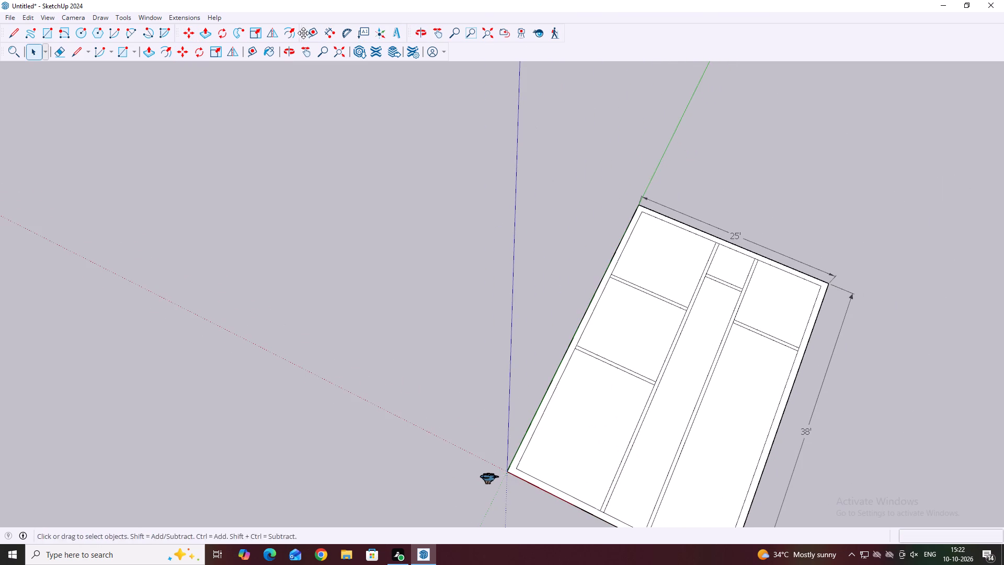
left_click(333, 30)
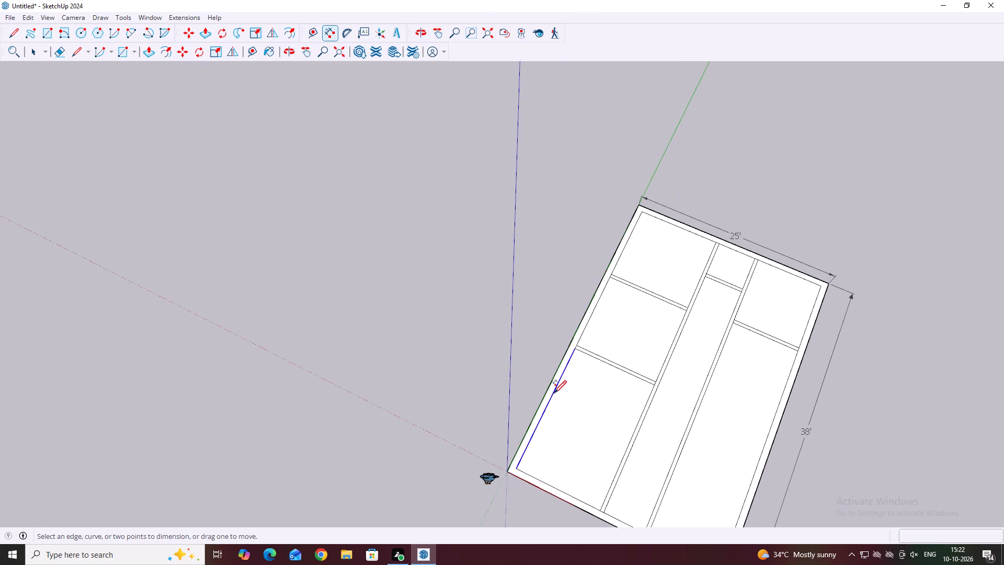
left_click(553, 392)
left_click(564, 395)
key("Escape")
scroll(572, 436, "down", 4)
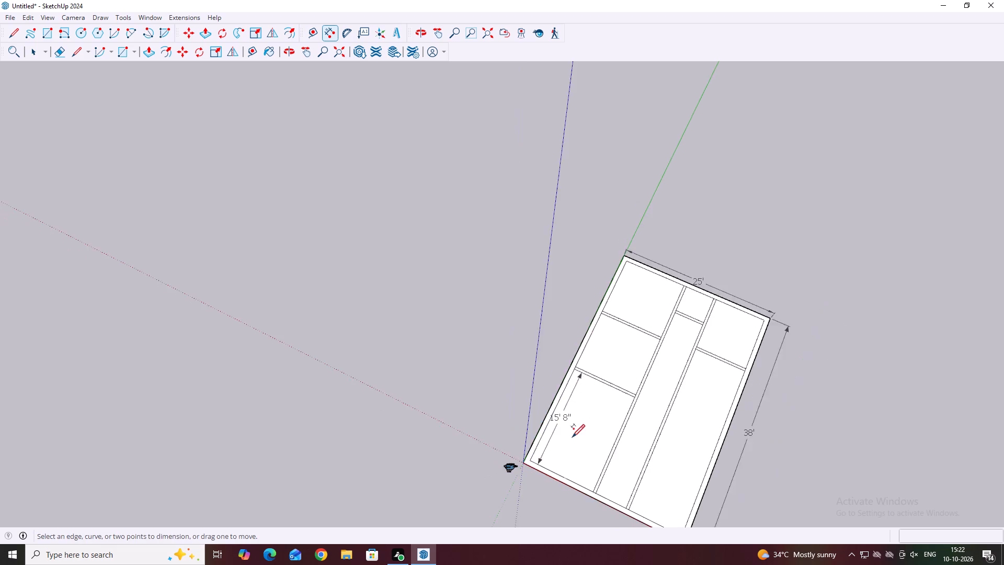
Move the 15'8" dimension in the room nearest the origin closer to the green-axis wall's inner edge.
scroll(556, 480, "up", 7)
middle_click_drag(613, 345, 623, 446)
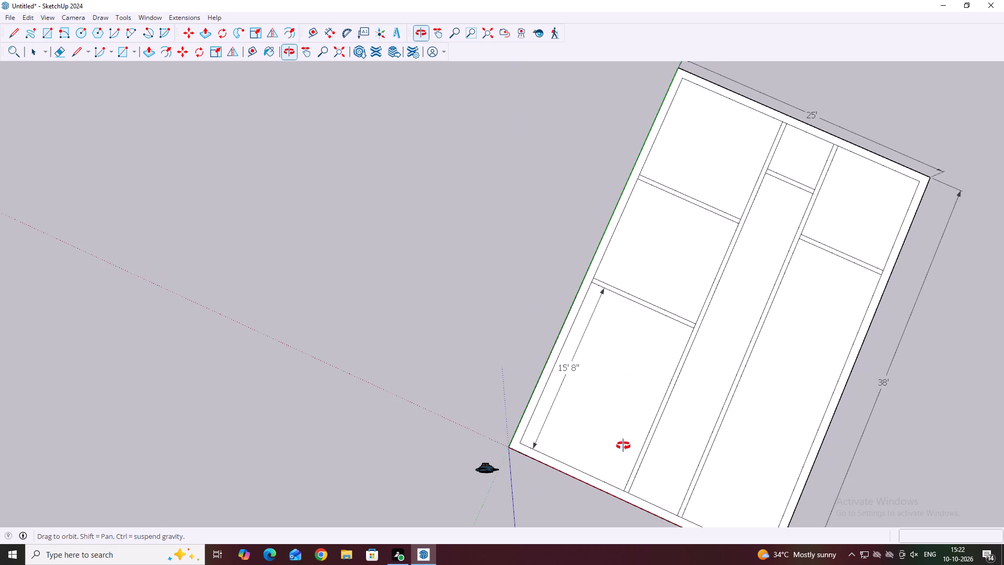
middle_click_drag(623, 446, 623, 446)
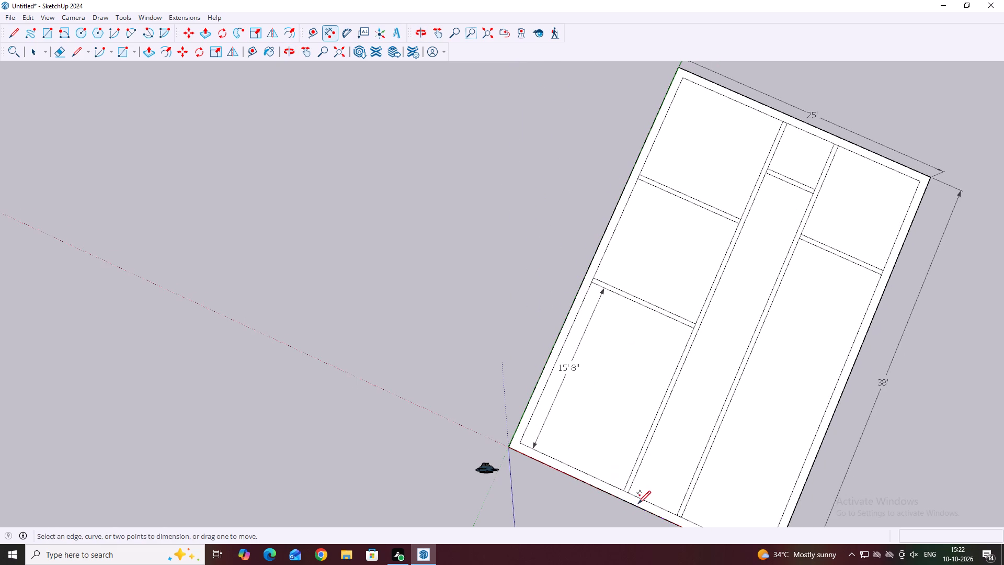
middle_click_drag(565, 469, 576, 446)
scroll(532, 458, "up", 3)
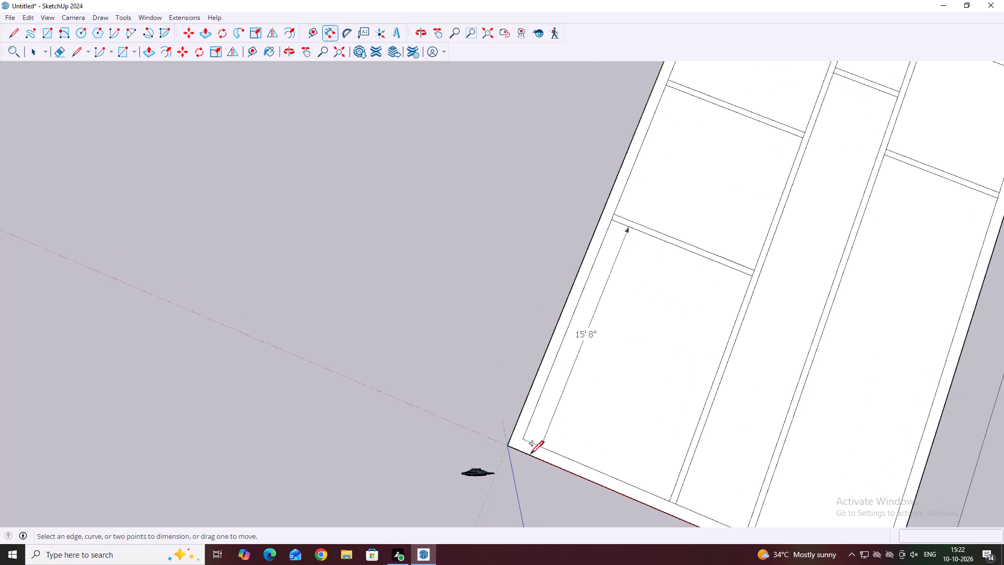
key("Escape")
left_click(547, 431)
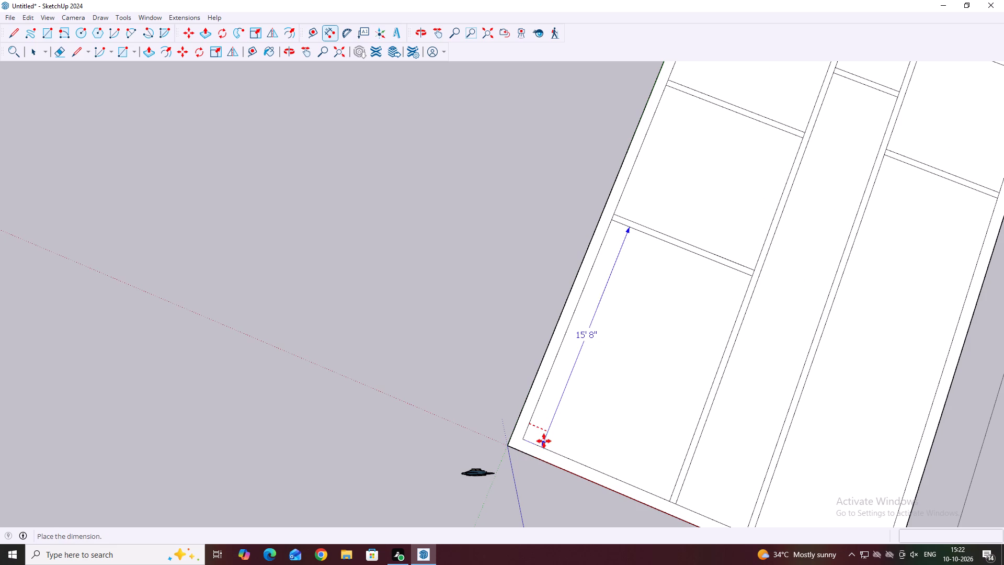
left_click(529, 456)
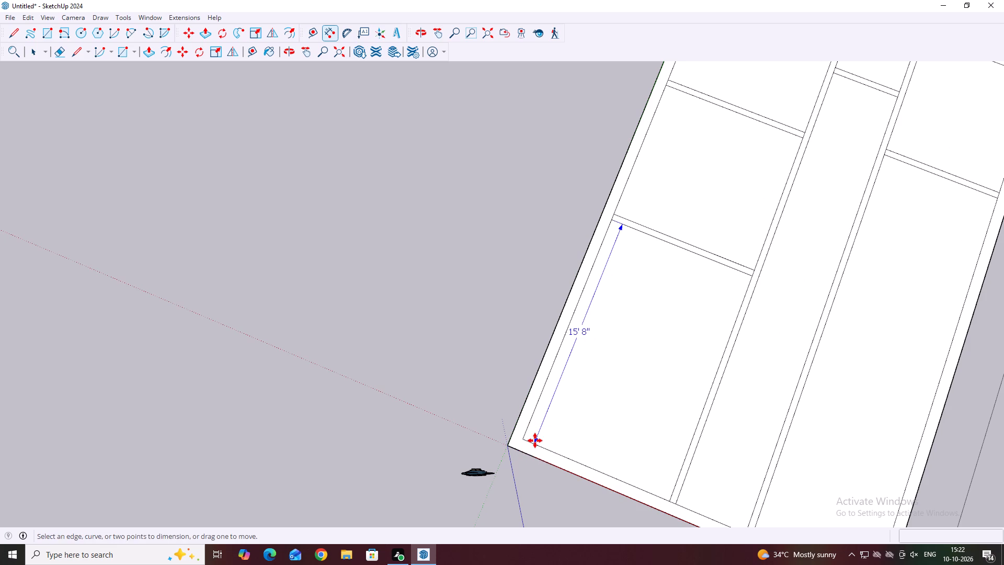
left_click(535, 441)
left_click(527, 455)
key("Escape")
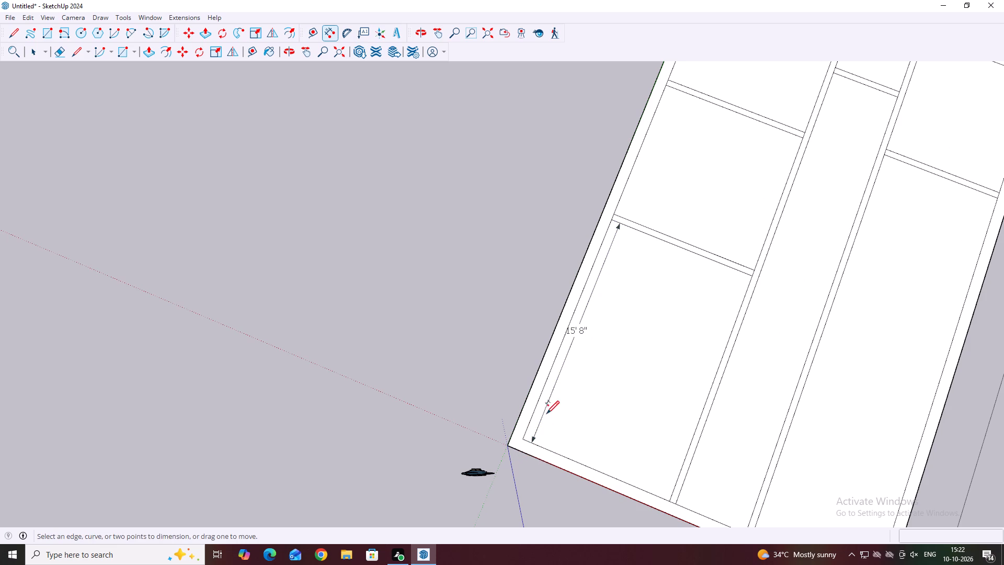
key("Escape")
Delete the 15'8" dimension from the room nearest the origin.
key("space")
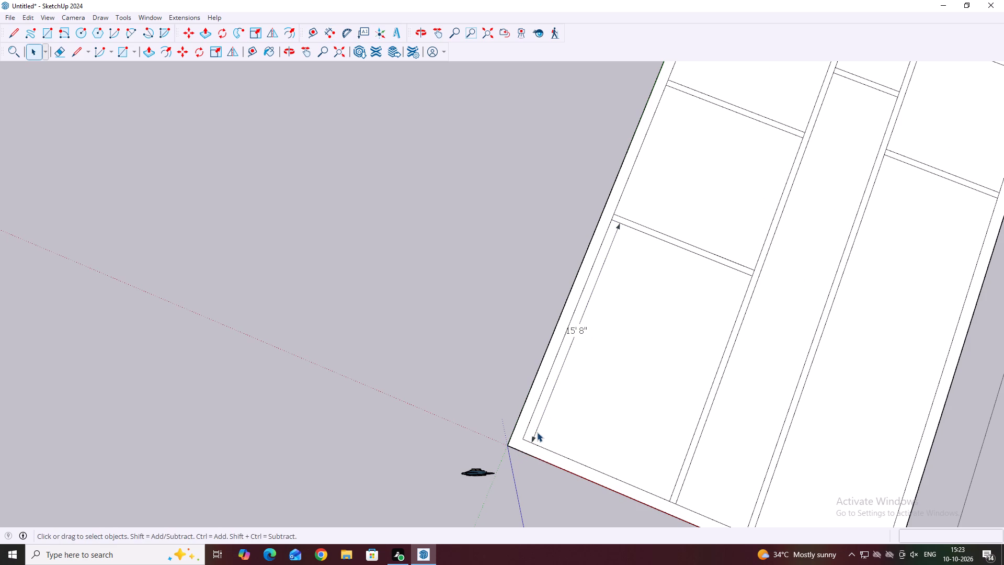
left_click(537, 432)
key("Delete")
Delete the red-axis wall's inner edge in the room nearest the origin.
middle_click_drag(549, 452, 585, 366)
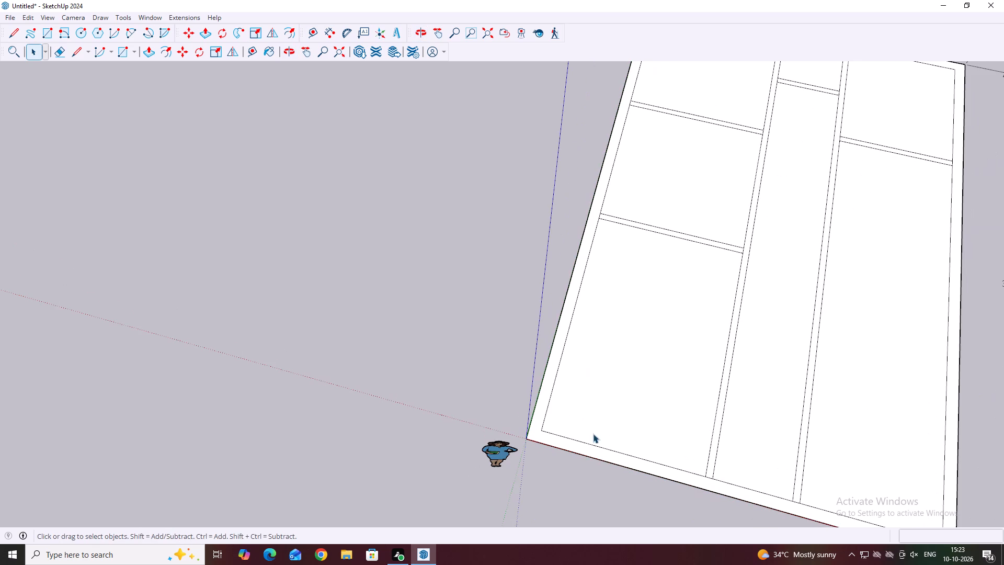
left_click(594, 446)
key("Delete")
Dimension from the cross wall's room-side edge to the base's red-axis outer edge, placing the dimension inside the room nearest the origin.
middle_click_drag(665, 451, 664, 435)
middle_click_drag(577, 438, 571, 471)
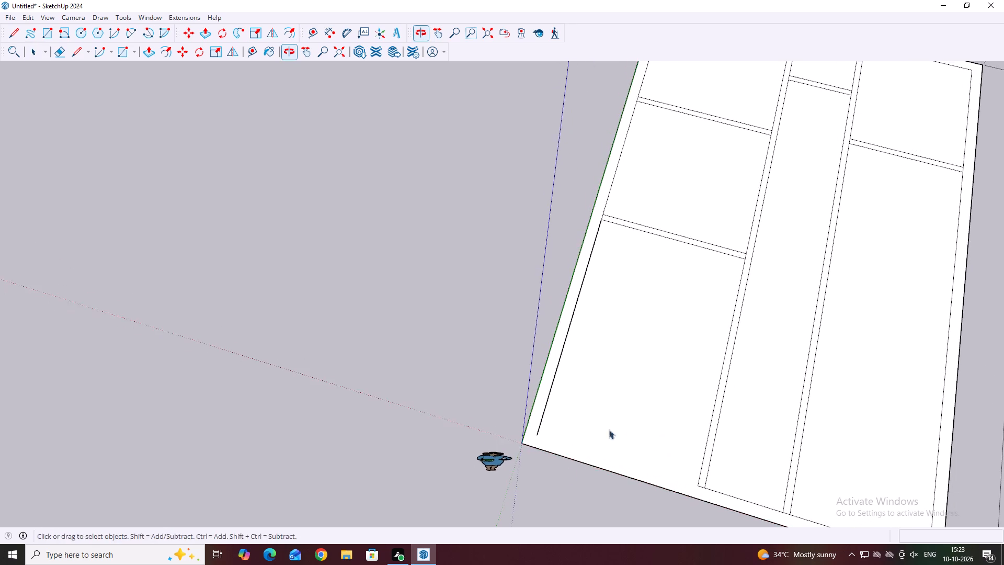
middle_click_drag(653, 390, 588, 389)
left_click(330, 33)
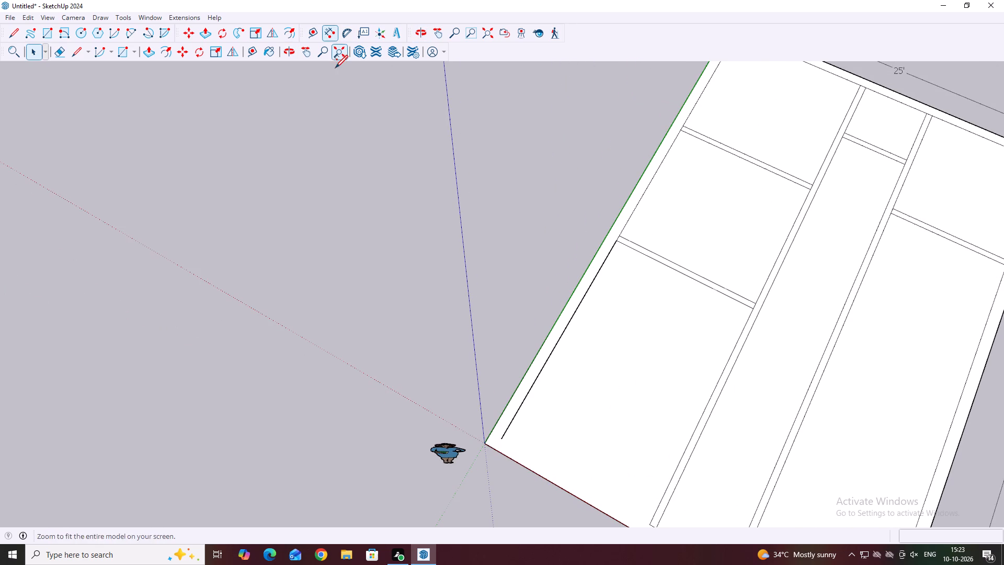
left_click(531, 470)
key("Escape")
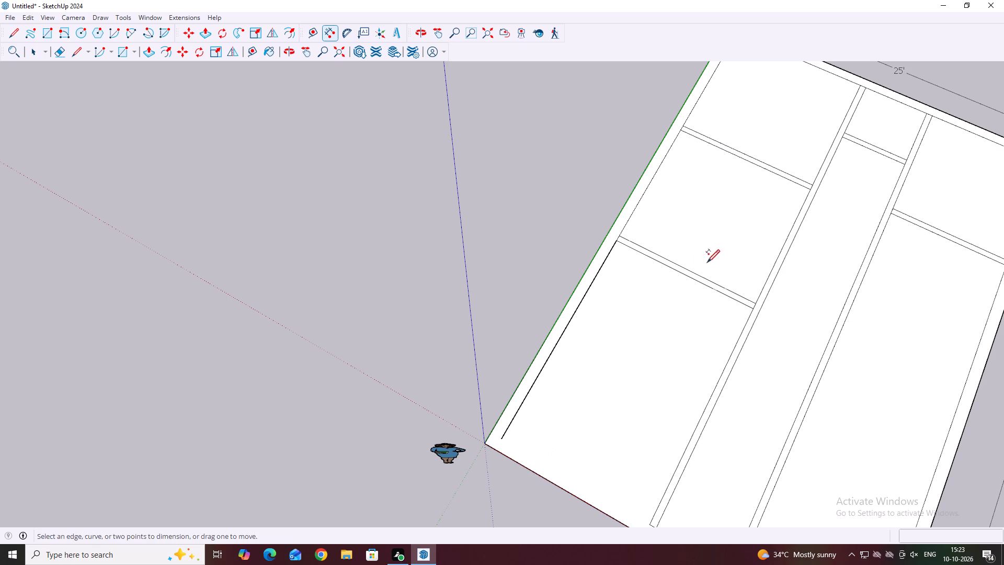
left_click(683, 273)
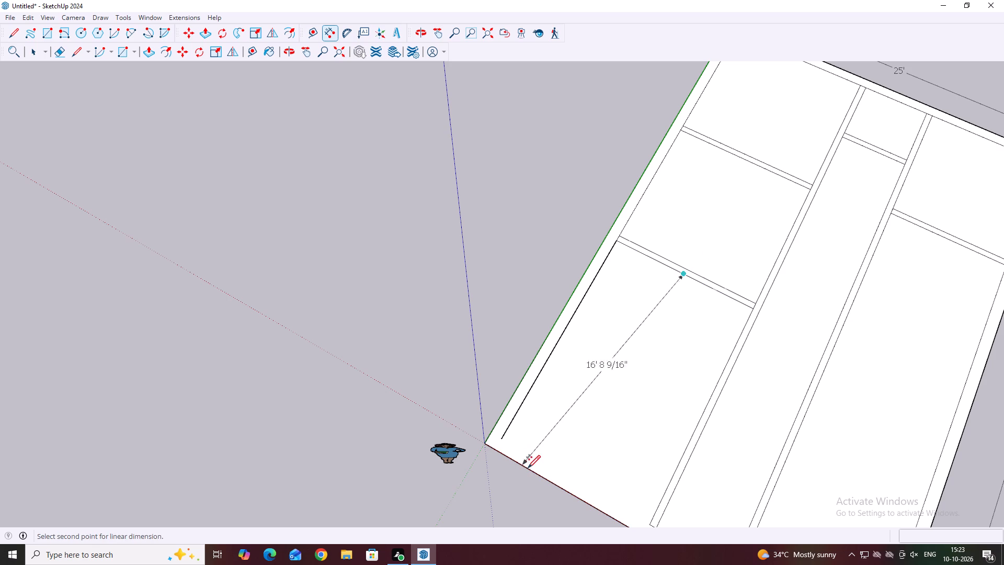
left_click(566, 491)
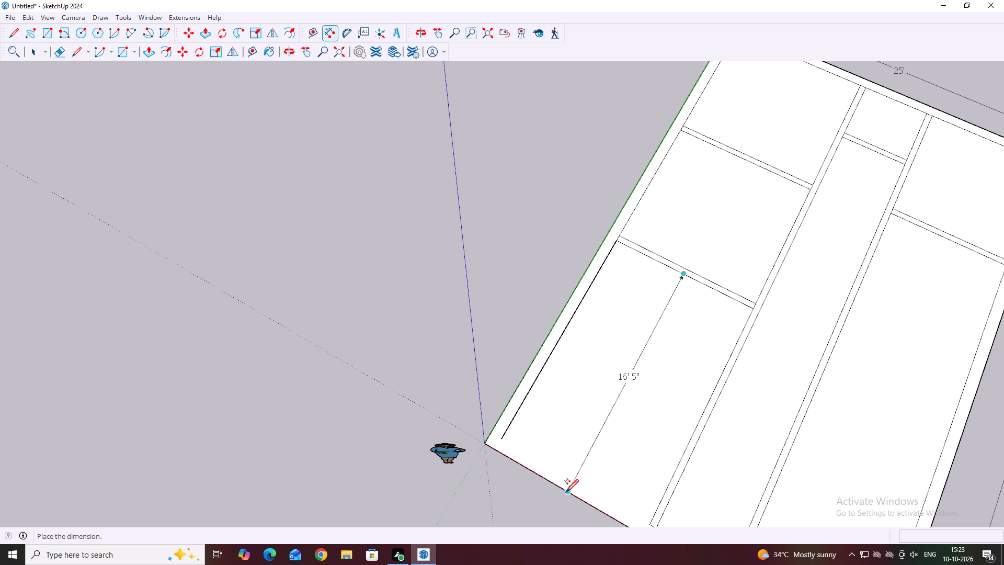
left_click(559, 482)
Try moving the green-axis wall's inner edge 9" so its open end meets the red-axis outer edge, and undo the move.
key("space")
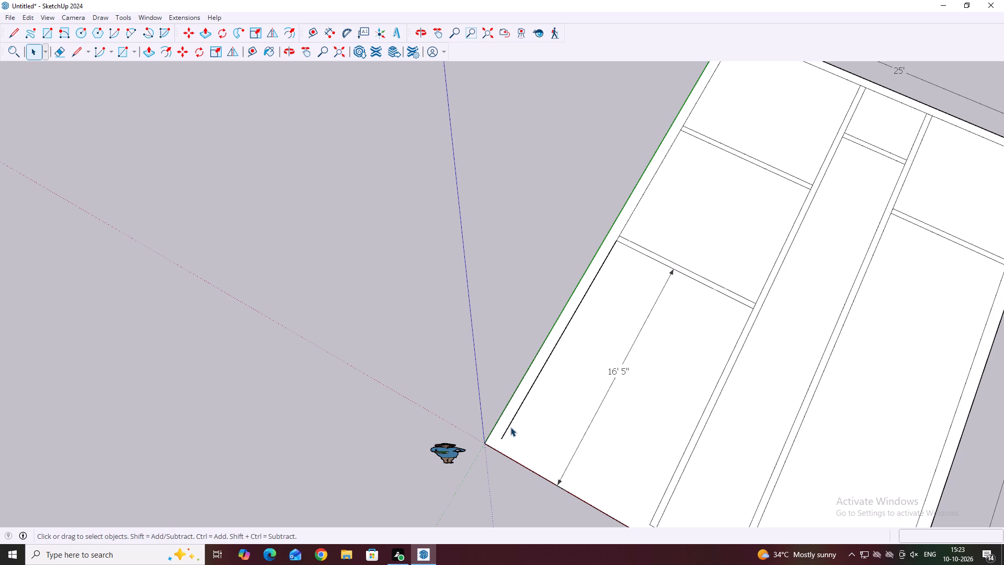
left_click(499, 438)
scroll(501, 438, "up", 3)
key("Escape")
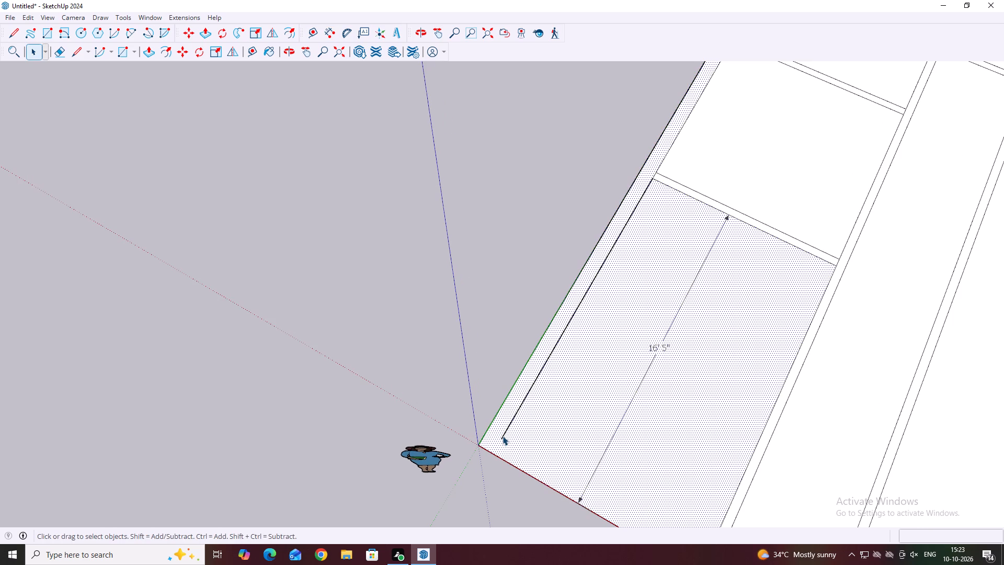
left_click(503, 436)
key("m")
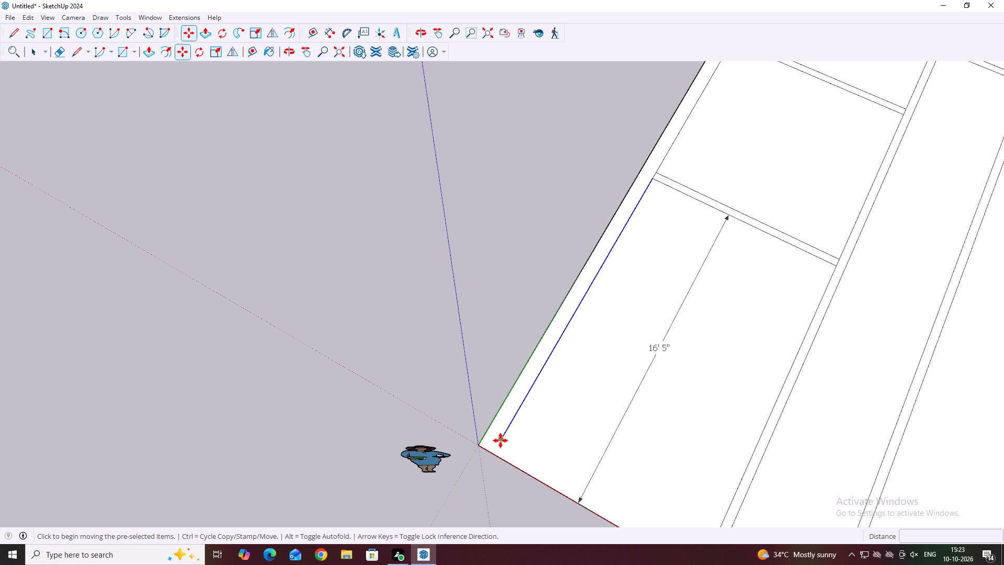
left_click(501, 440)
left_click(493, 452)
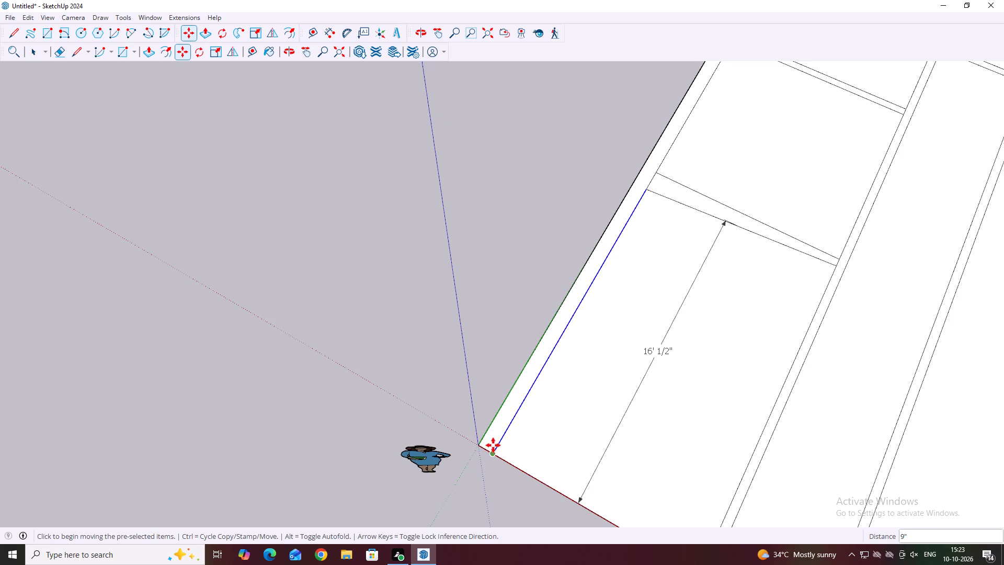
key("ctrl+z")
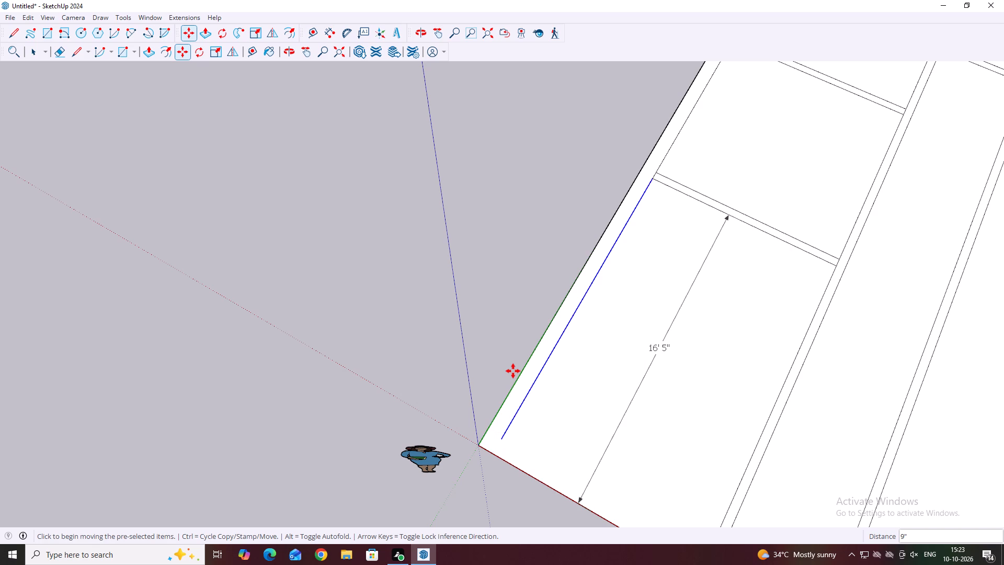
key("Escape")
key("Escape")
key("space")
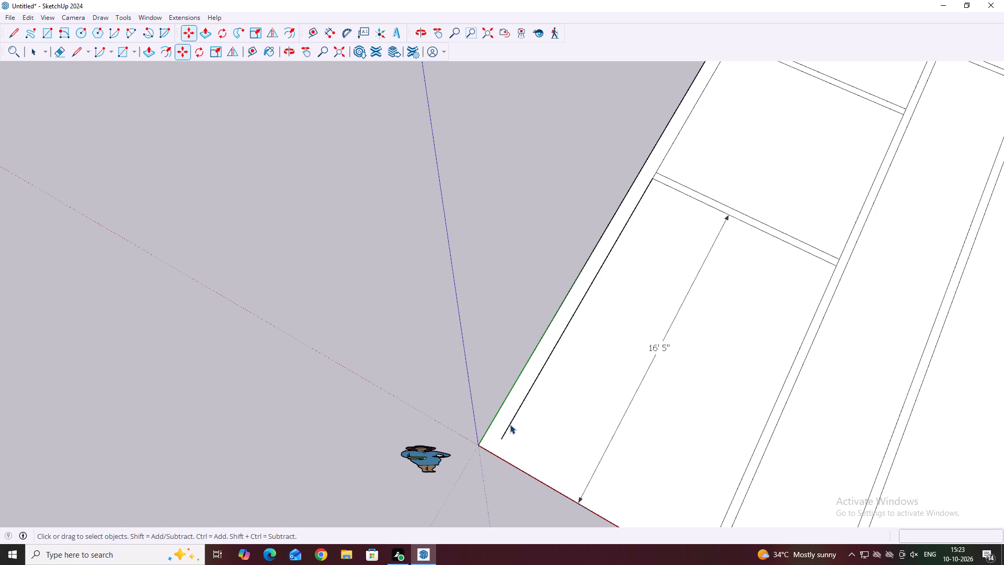
Draw a 9" line extending the green-axis wall's inner edge to the base's red-axis outer edge.
left_click(506, 428)
key("Escape")
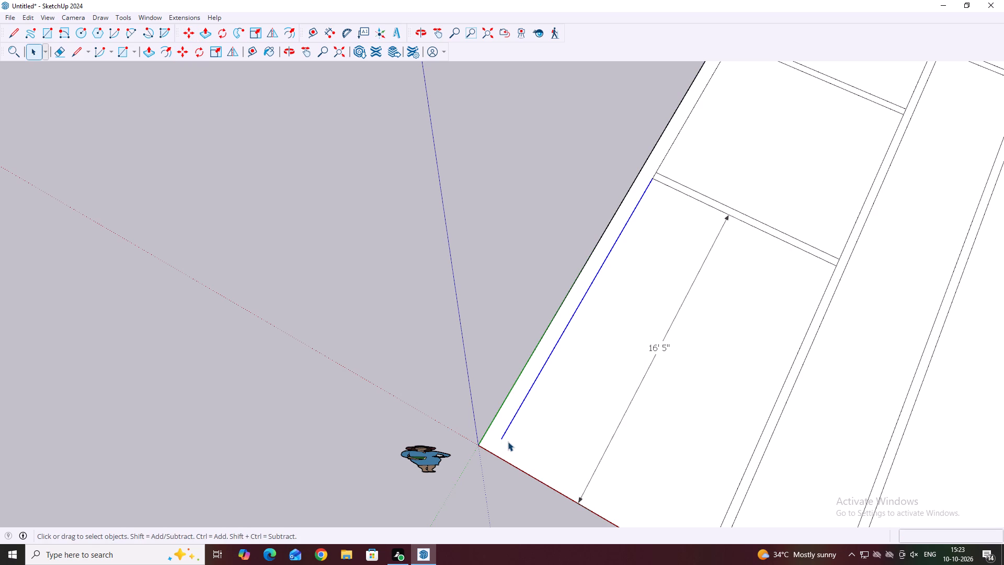
key("l")
left_click(503, 438)
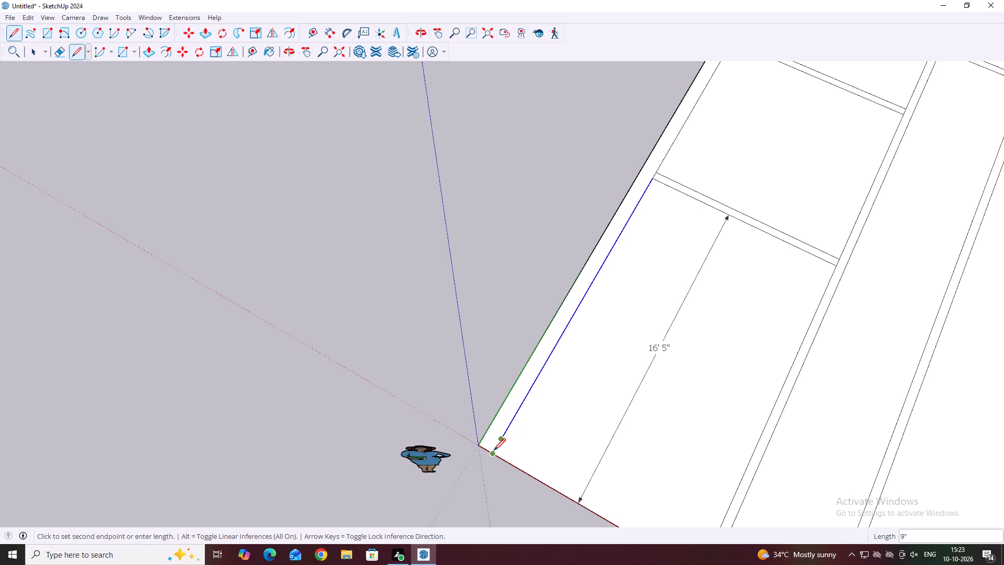
left_click(493, 450)
key("space")
scroll(501, 404, "down", 9)
left_click(507, 333)
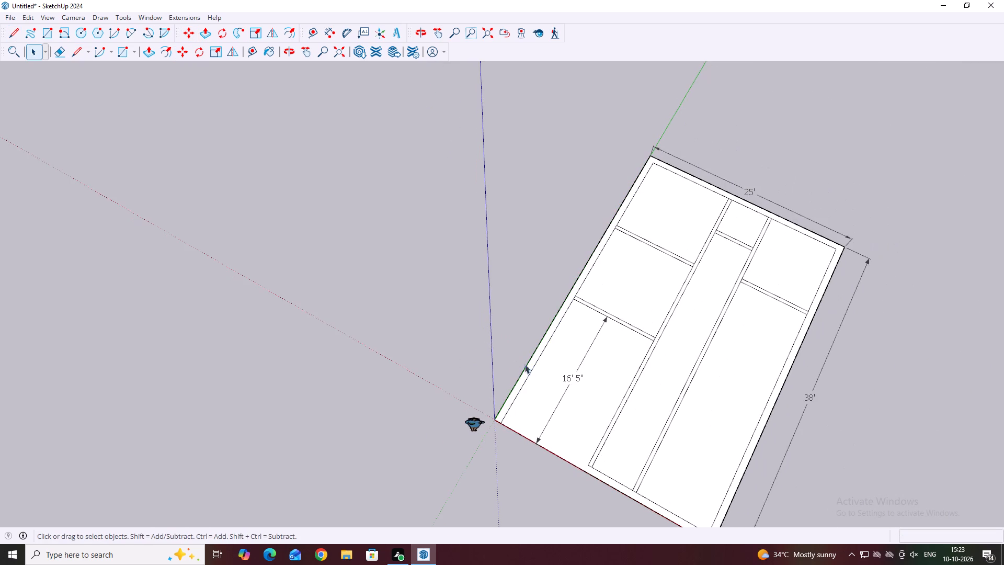
Draw a 9" line extending the green-axis bay's long inner wall, on its room-side edge, to the red-axis outer edge.
middle_click_drag(680, 386, 638, 330)
scroll(596, 326, "down", 5)
middle_click(592, 327)
middle_click_drag(584, 417, 594, 495)
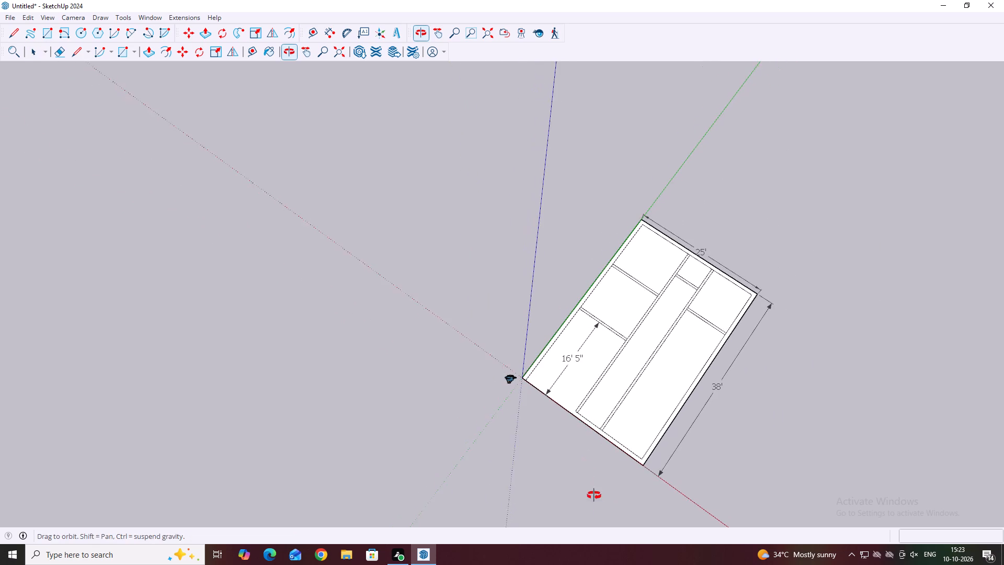
middle_click_drag(594, 495, 596, 505)
scroll(569, 425, "up", 3)
middle_click_drag(573, 410, 619, 467)
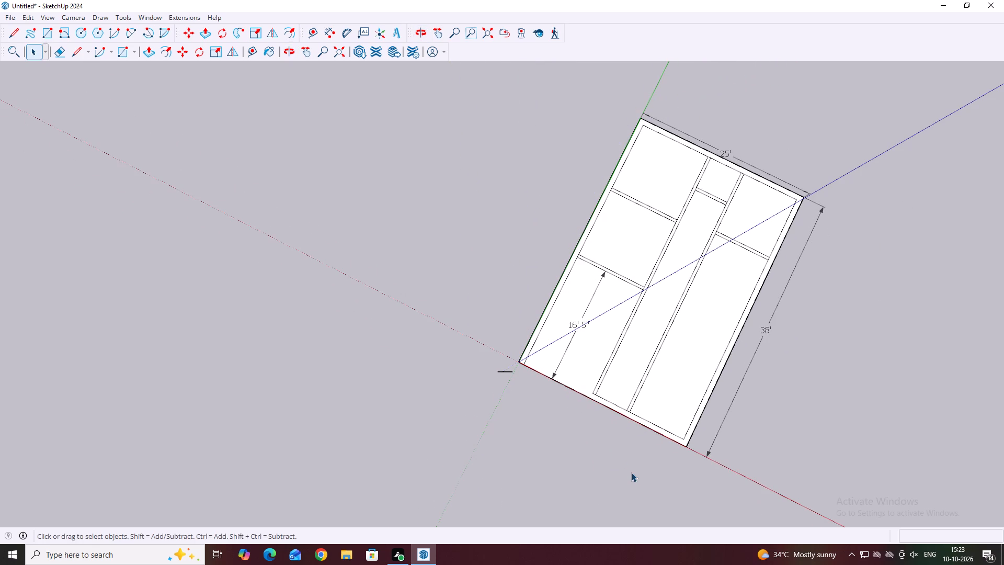
key("l")
scroll(588, 403, "up", 6)
middle_click_drag(584, 401, 566, 410)
scroll(581, 414, "up", 3)
left_click(590, 391)
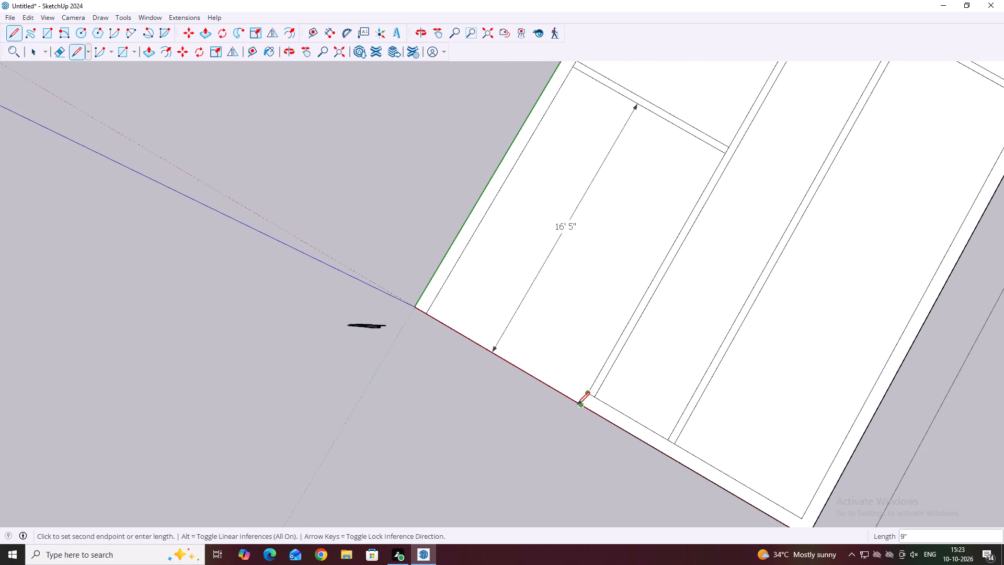
left_click(577, 404)
key("Escape")
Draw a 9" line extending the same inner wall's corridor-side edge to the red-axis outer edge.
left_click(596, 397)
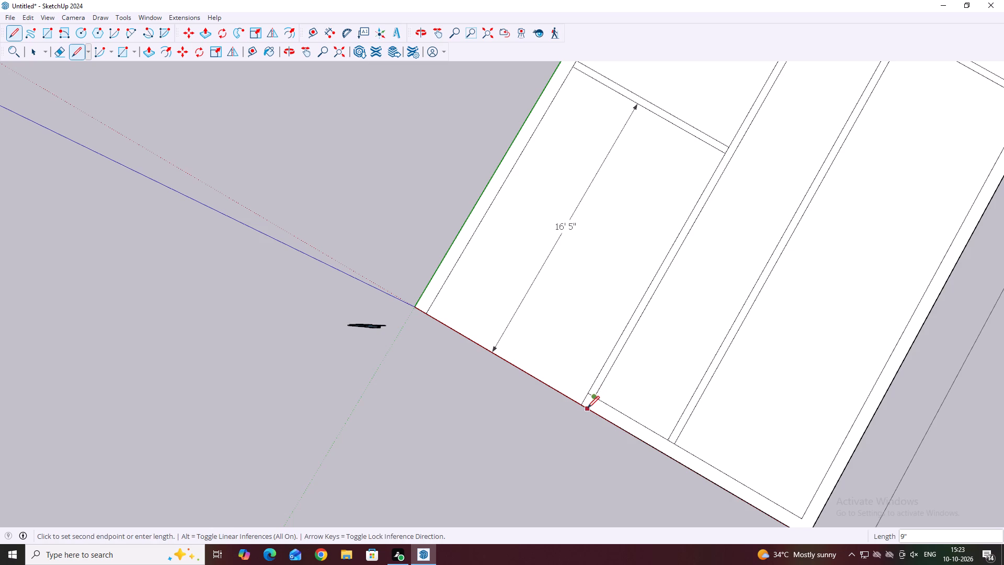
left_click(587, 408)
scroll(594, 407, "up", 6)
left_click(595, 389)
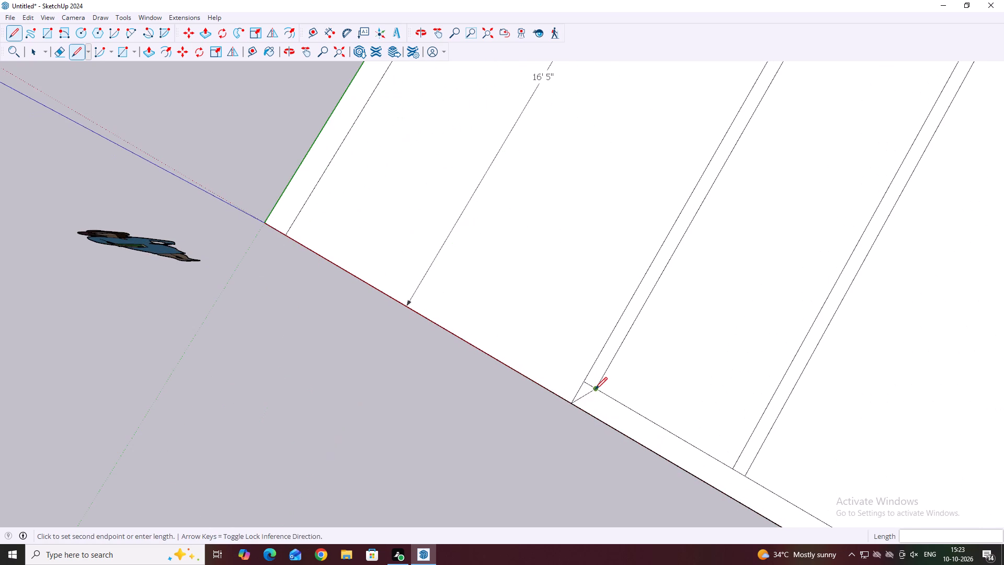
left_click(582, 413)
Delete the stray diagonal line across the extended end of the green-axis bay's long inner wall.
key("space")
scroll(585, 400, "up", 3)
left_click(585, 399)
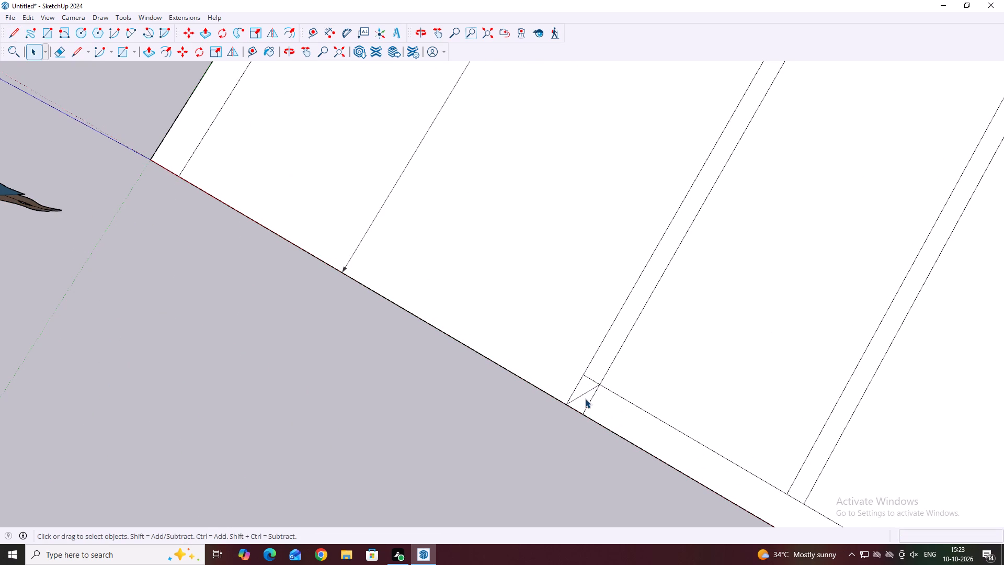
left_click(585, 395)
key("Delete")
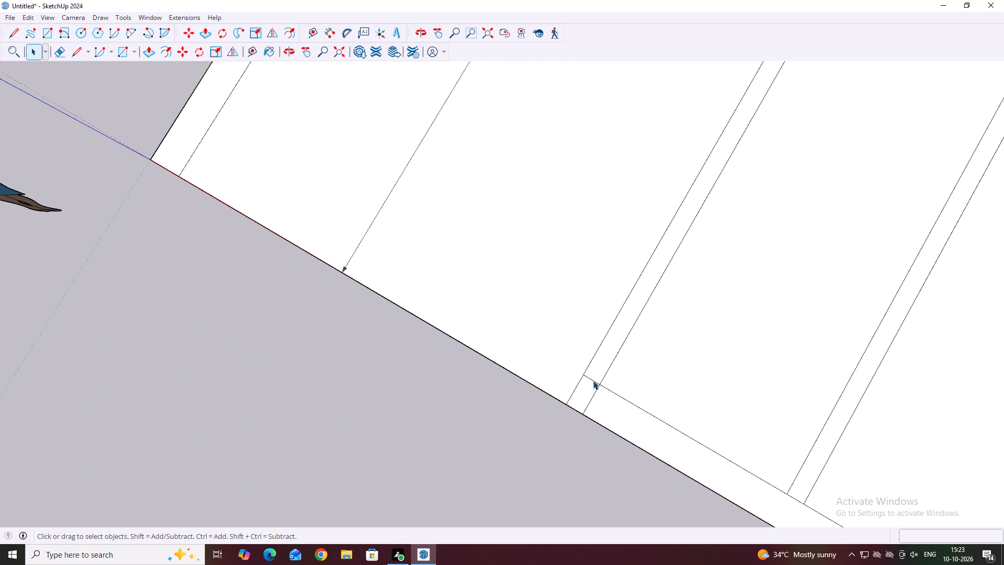
Delete the short edge crossing the long inner wall where it met the red-axis outer wall.
left_click(593, 380)
key("Delete")
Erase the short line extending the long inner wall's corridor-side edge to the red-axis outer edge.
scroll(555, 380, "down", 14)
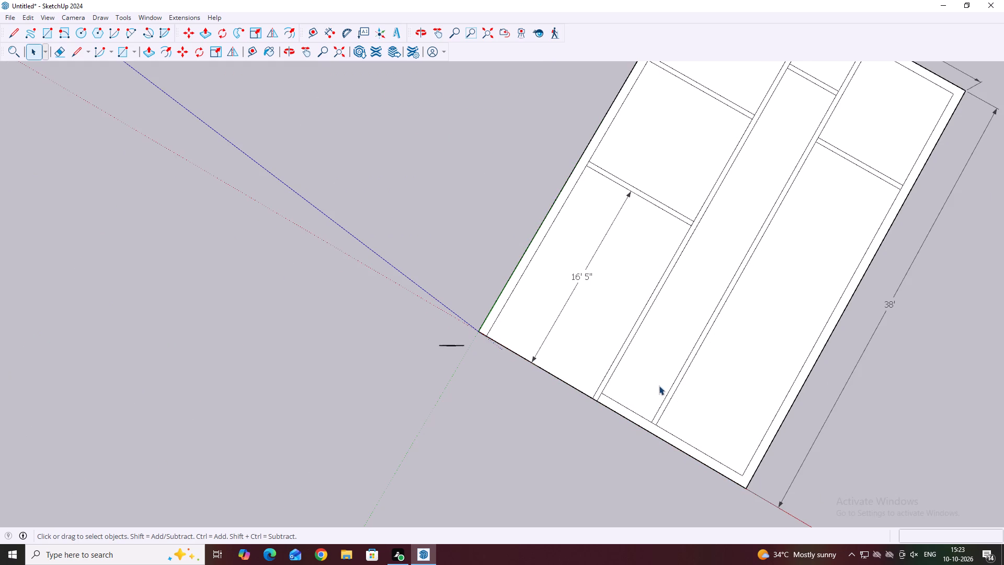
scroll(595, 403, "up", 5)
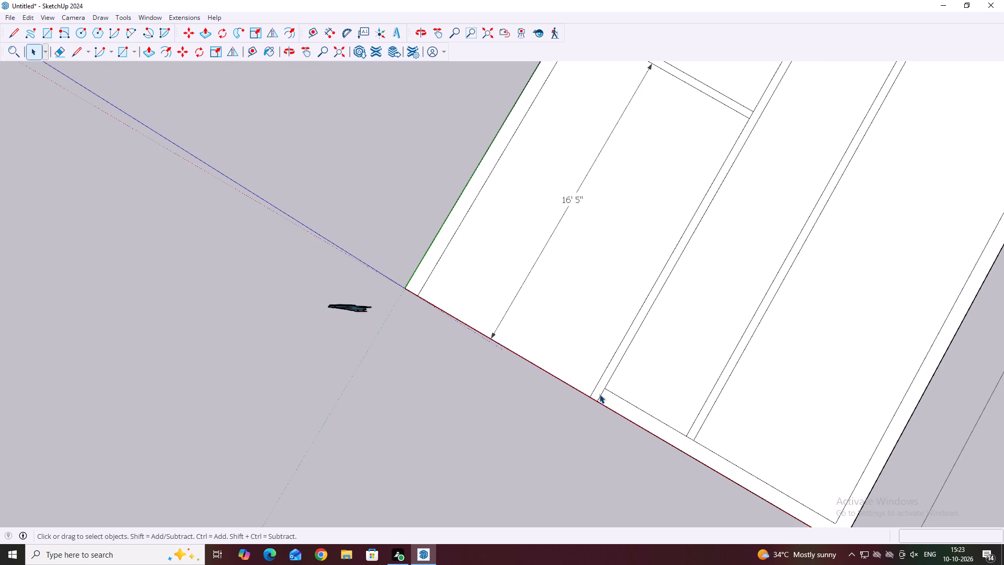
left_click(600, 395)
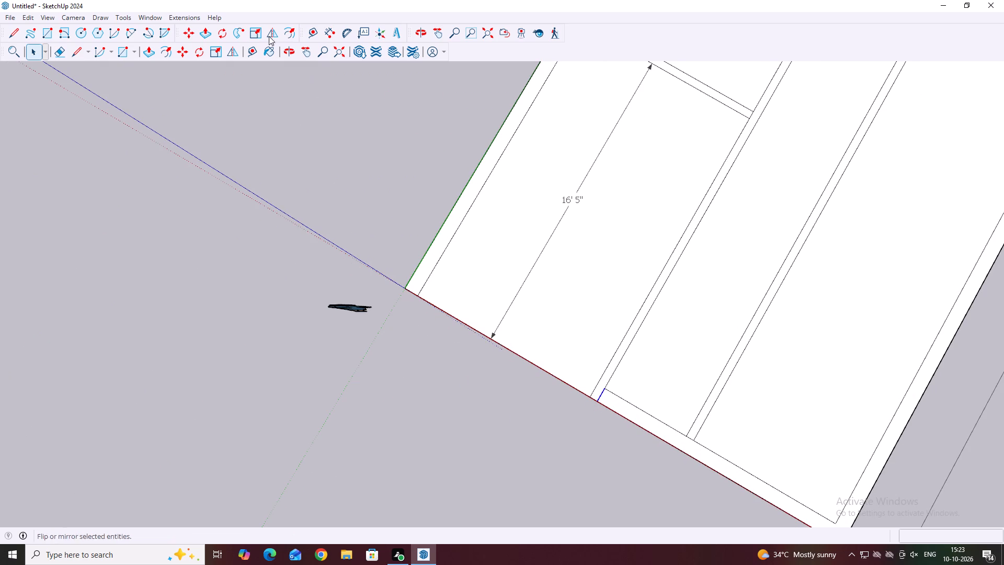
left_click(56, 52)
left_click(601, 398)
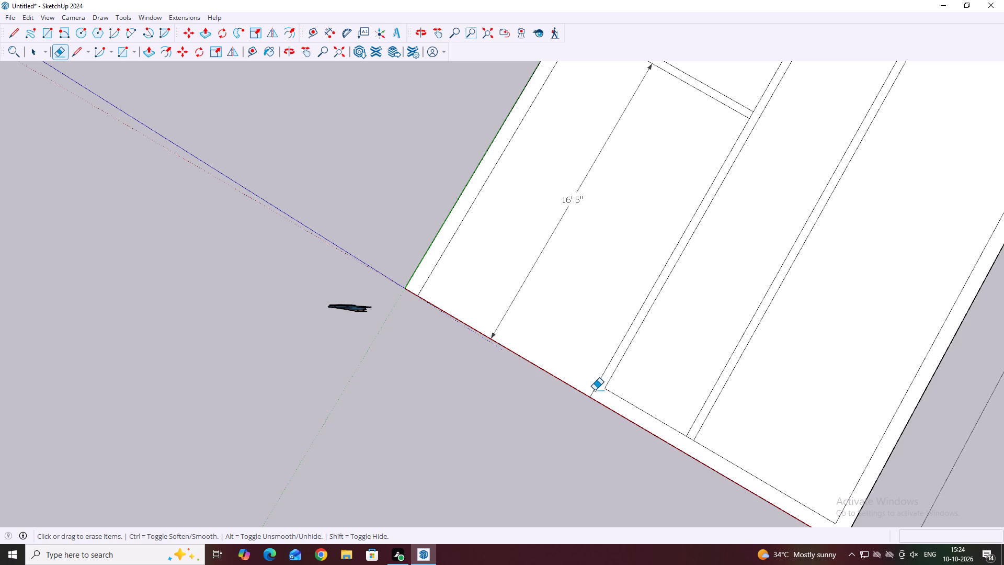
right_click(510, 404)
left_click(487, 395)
Examine the whole floor plan's wall layout from several viewing angles.
scroll(551, 430, "down", 7)
key("Escape")
key("space")
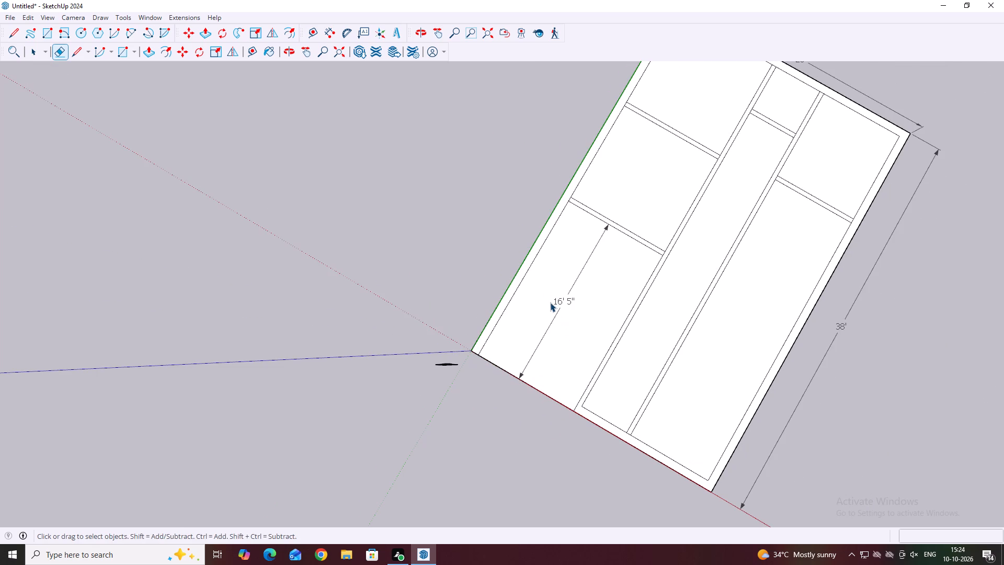
scroll(550, 316, "down", 3)
middle_click_drag(607, 324, 697, 400)
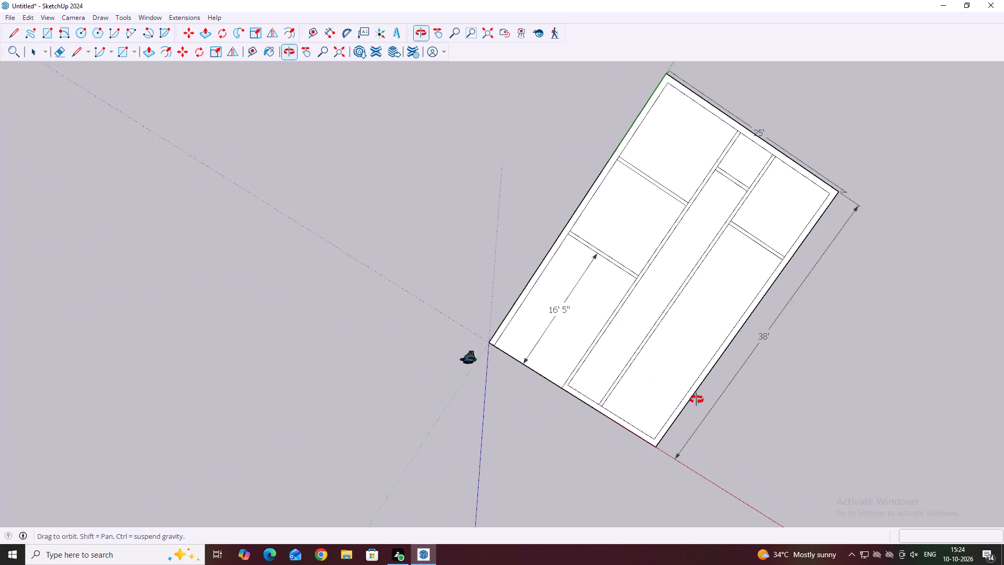
middle_click_drag(697, 400, 718, 378)
middle_click_drag(532, 330, 707, 329)
scroll(588, 358, "down", 7)
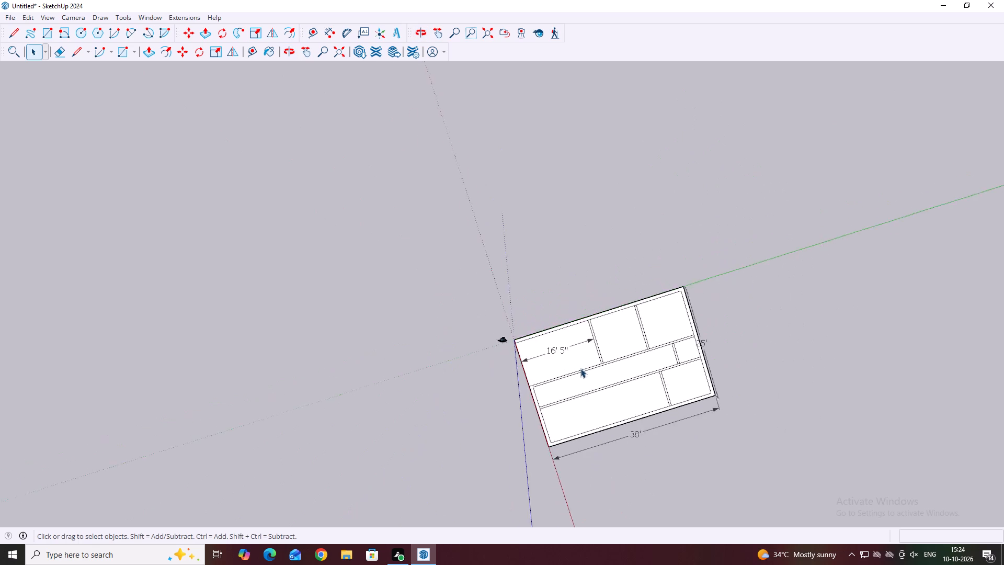
scroll(580, 368, "down", 2)
middle_click_drag(486, 430, 580, 333)
middle_click_drag(490, 418, 642, 338)
middle_click_drag(545, 389, 672, 331)
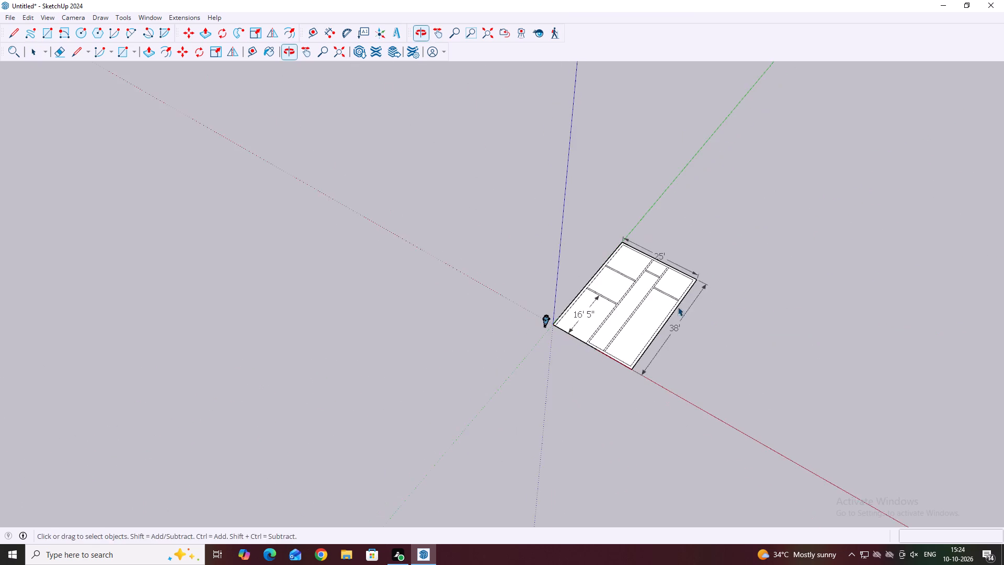
middle_click_drag(571, 365, 652, 351)
scroll(633, 283, "up", 3)
middle_click_drag(542, 281, 669, 349)
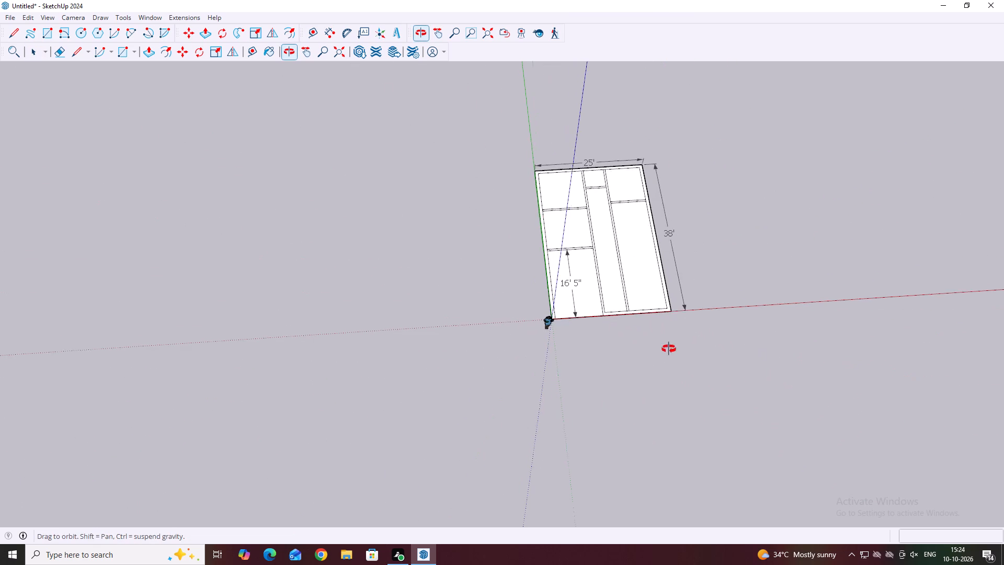
middle_click_drag(669, 349, 669, 349)
scroll(576, 186, "up", 1)
middle_click_drag(648, 197, 620, 242)
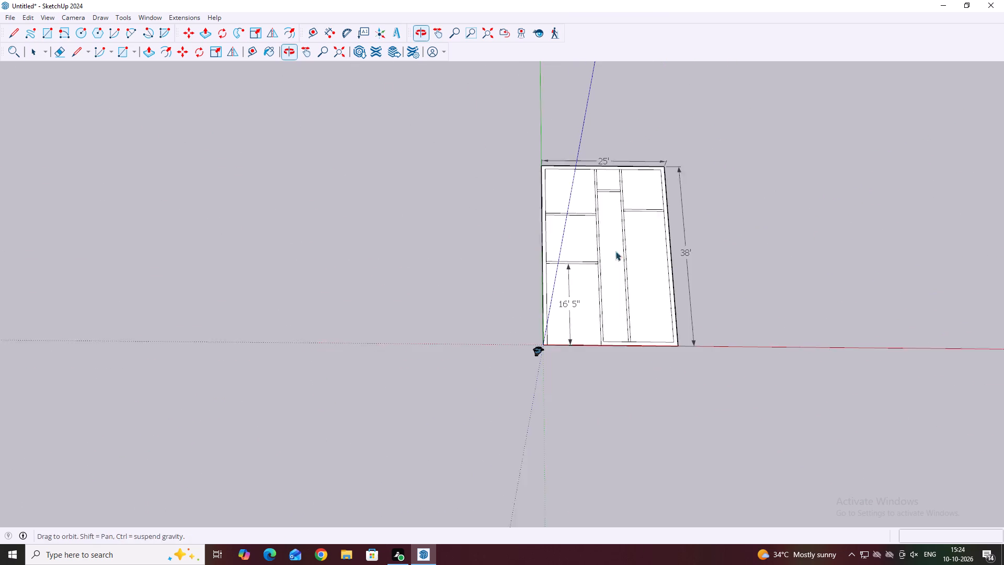
scroll(589, 243, "up", 2)
middle_click_drag(641, 228, 564, 320)
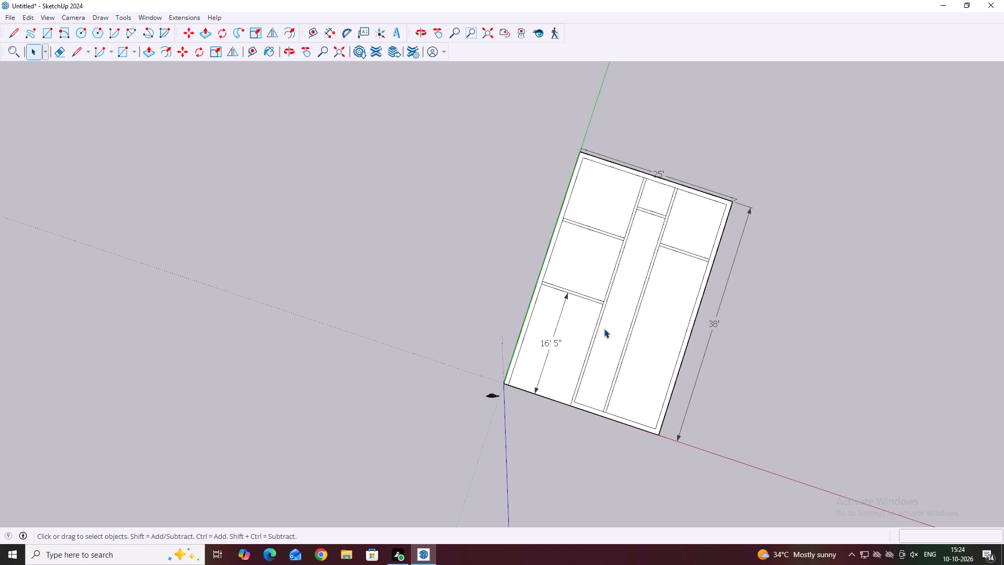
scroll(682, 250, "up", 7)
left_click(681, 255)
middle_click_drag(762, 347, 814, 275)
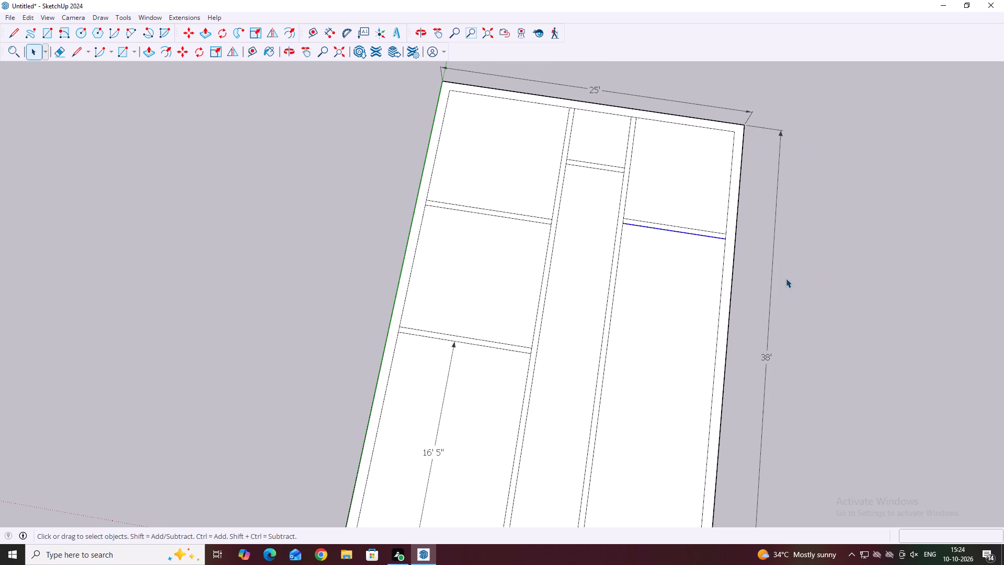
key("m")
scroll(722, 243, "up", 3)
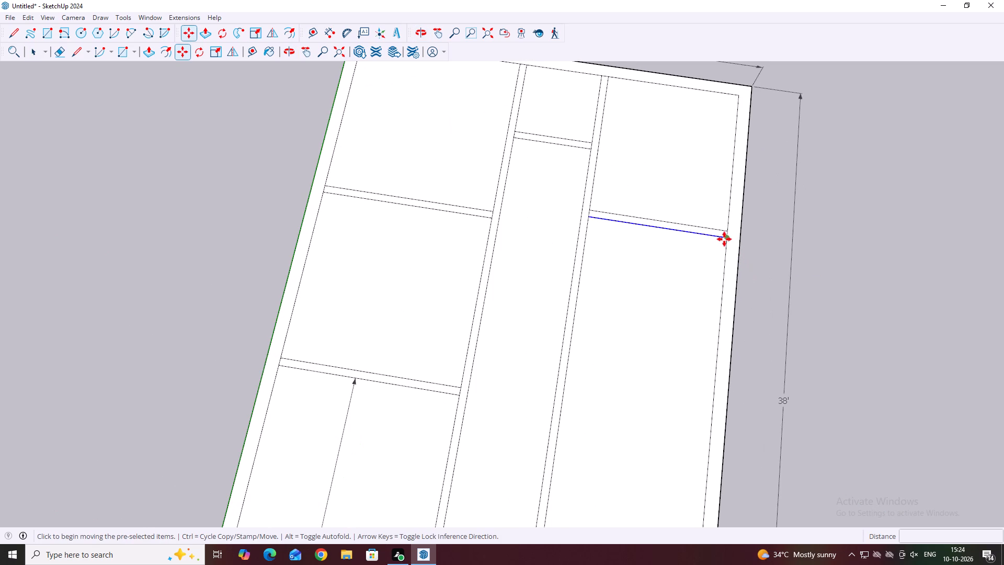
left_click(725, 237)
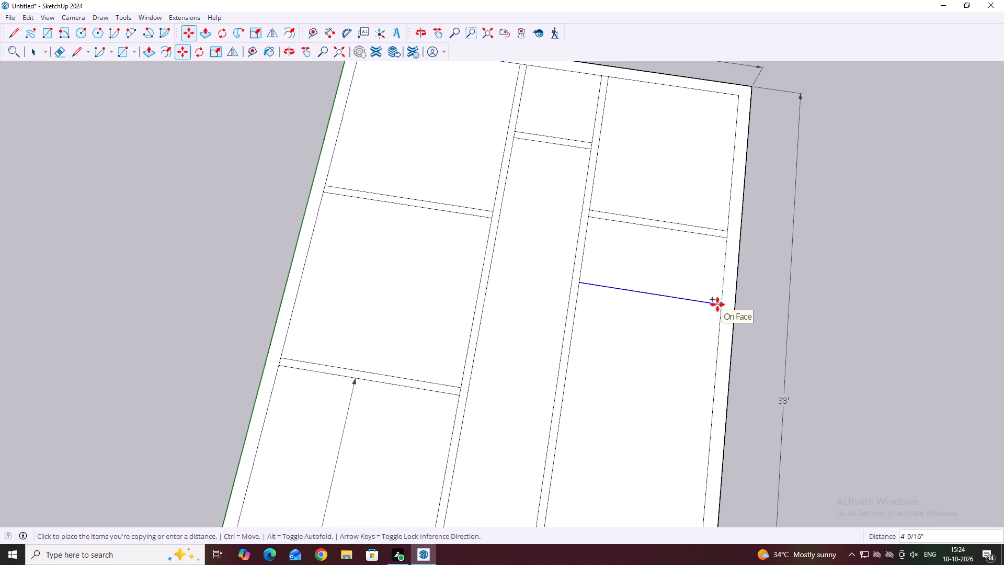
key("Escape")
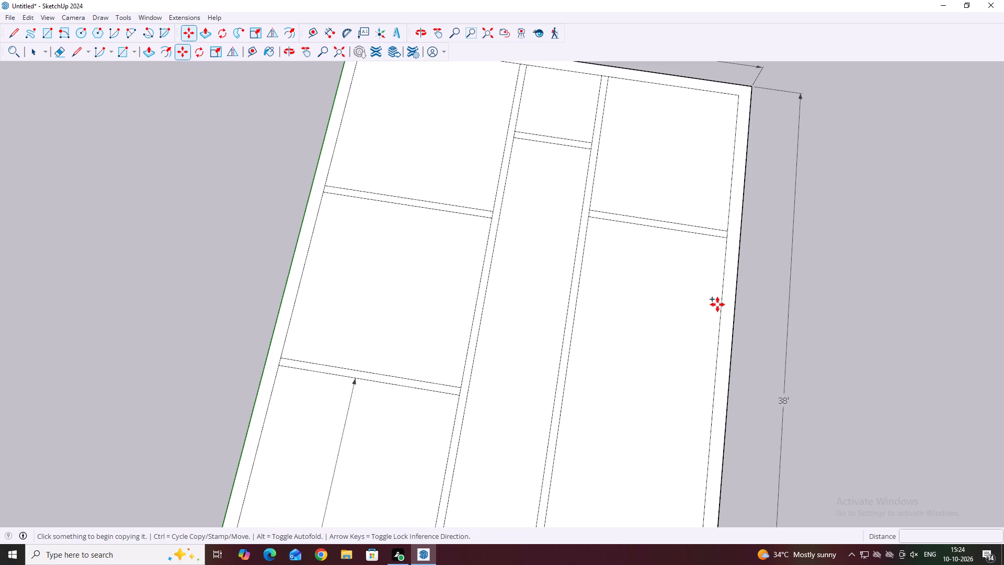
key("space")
Copy the red-axis outer wall's inner edge 13'9" along the green direction, across the long room beyond the corridor.
scroll(722, 306, "down", 4)
scroll(702, 428, "down", 8)
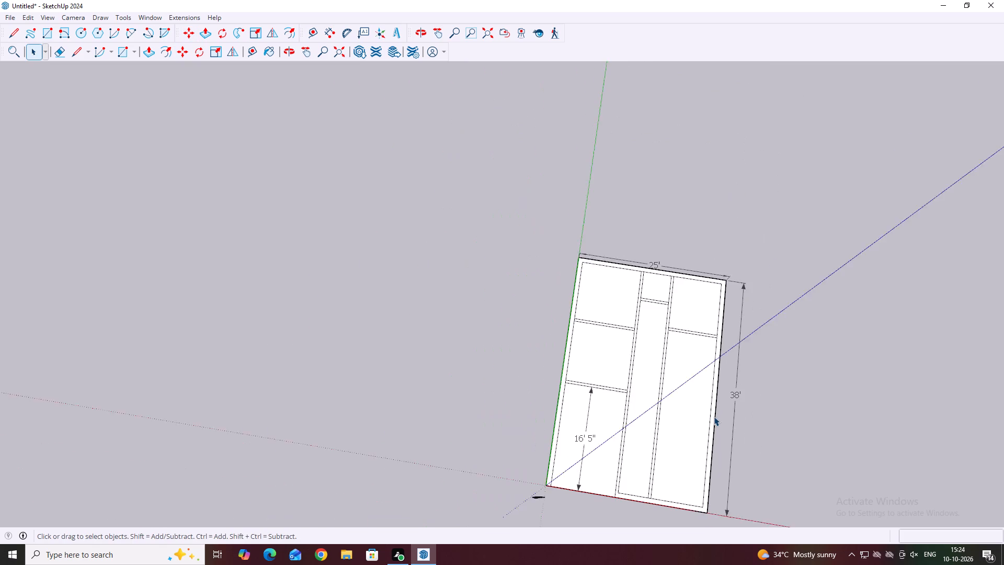
scroll(714, 416, "down", 1)
scroll(693, 496, "up", 4)
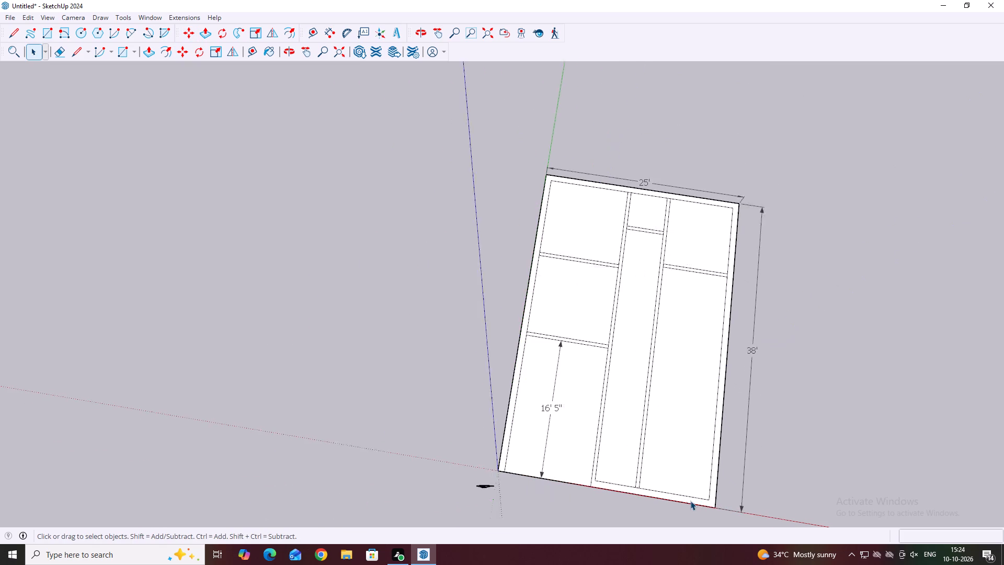
scroll(690, 501, "up", 1)
left_click(687, 496)
scroll(687, 496, "up", 5)
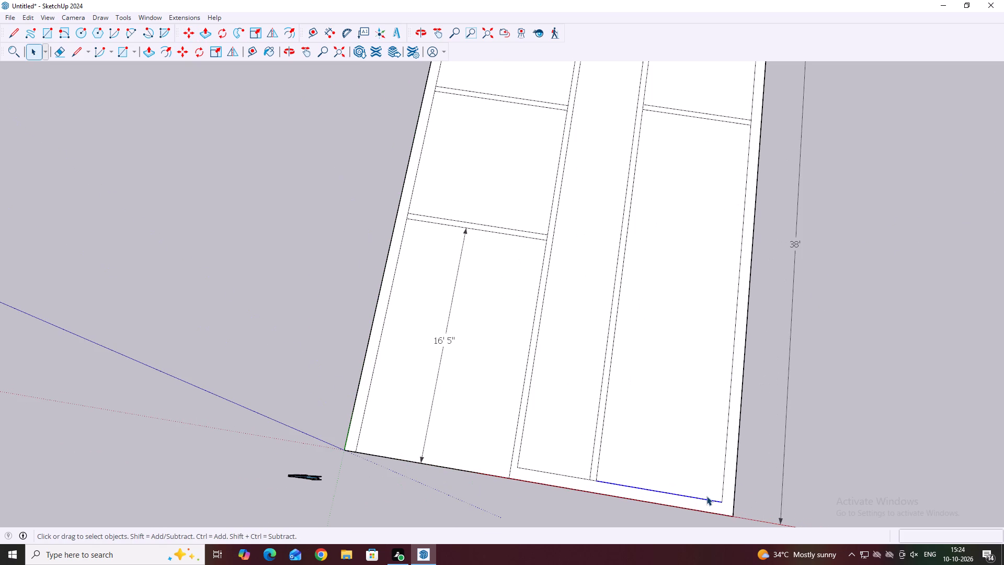
key("m")
left_click(721, 501)
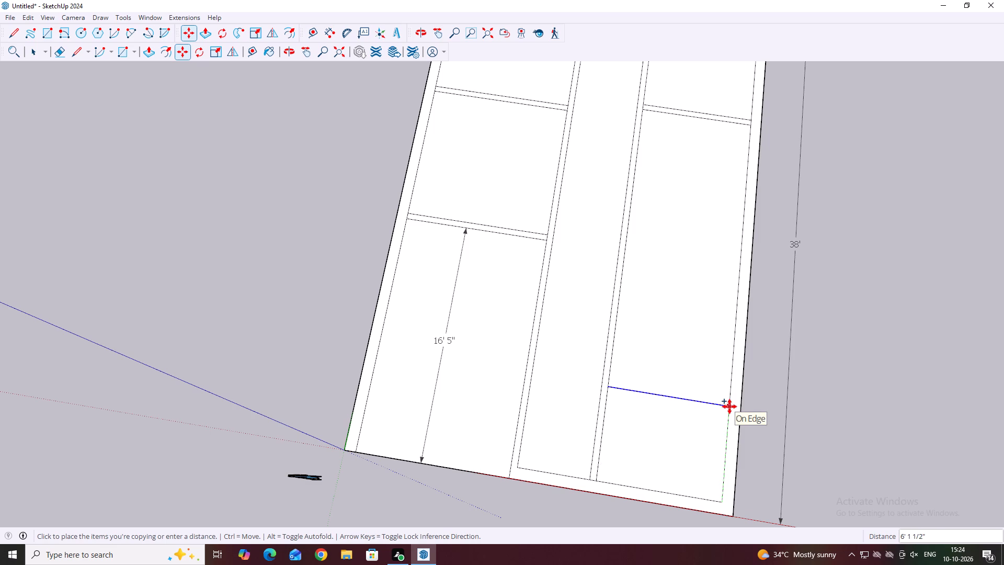
type("13'9")
key("Return")
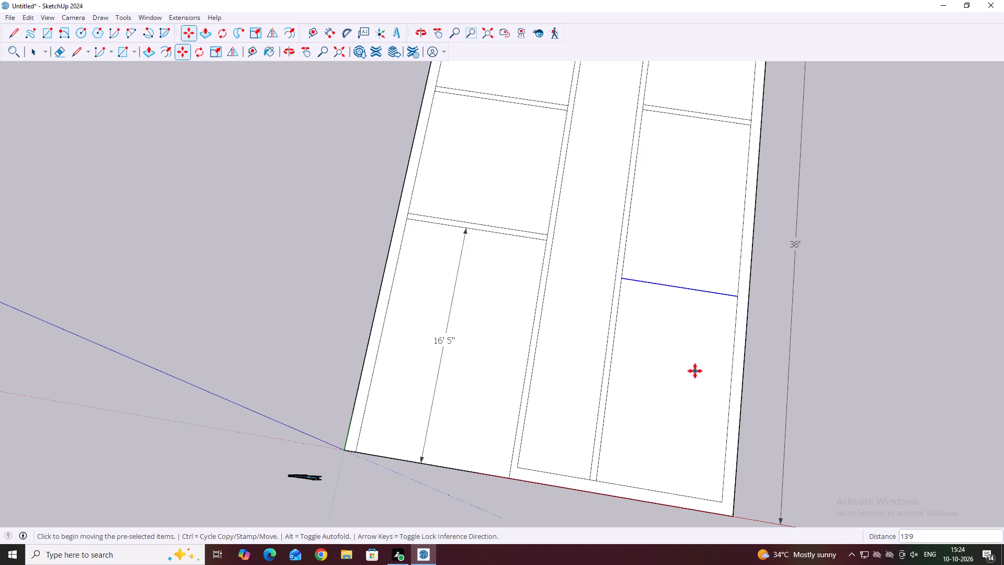
key("Escape")
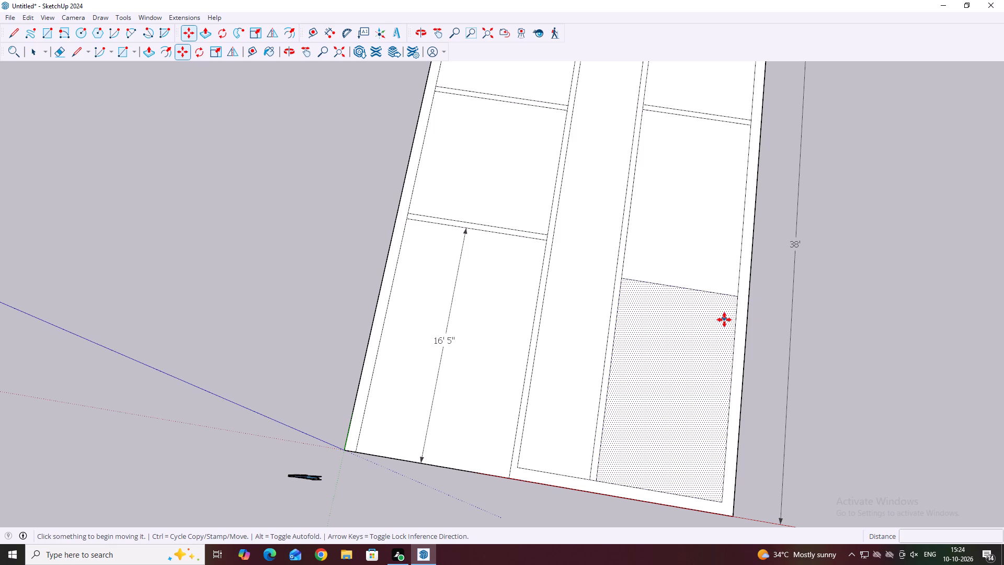
key("space")
left_click(701, 293)
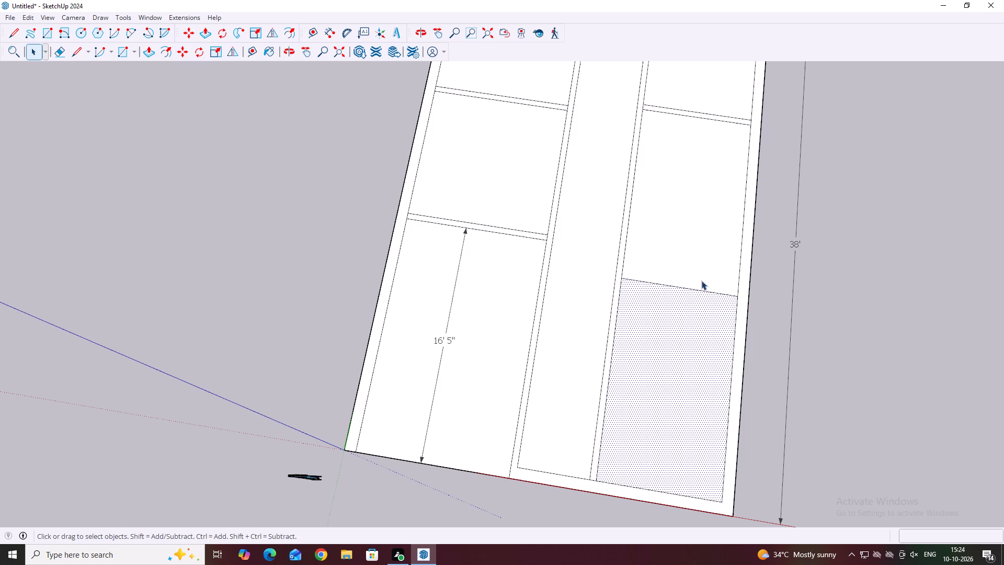
Copy the inner edge of the origin room's green-axis outer wall 12'9" along the red direction into the corridor.
middle_click_drag(701, 280, 694, 298)
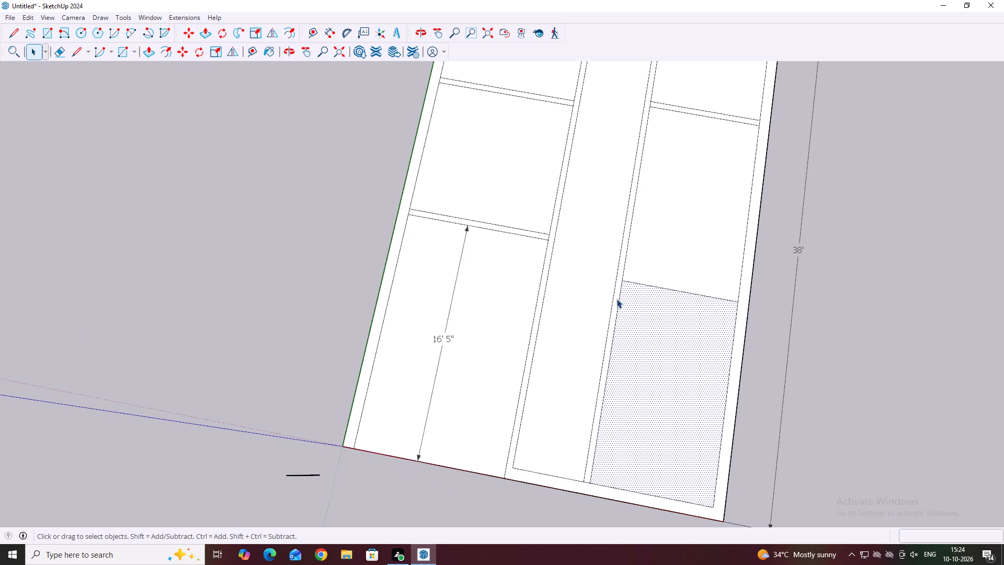
middle_click_drag(630, 288, 631, 281)
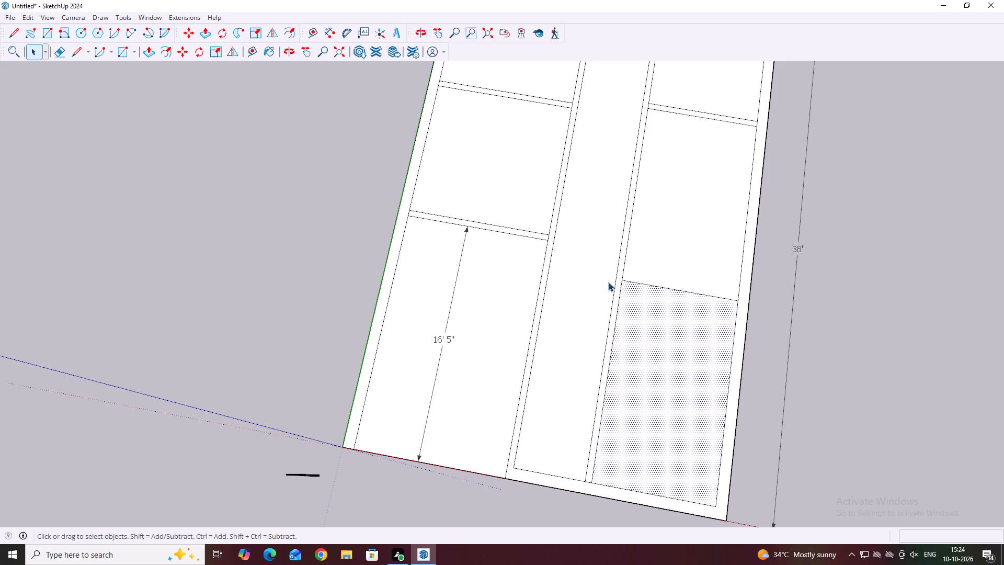
left_click(393, 277)
key("m")
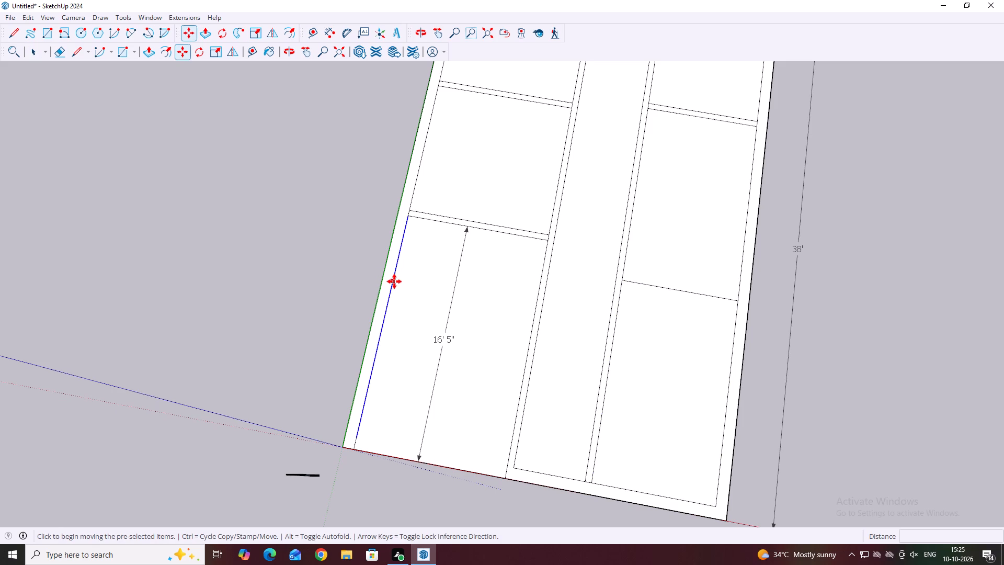
left_click(393, 284)
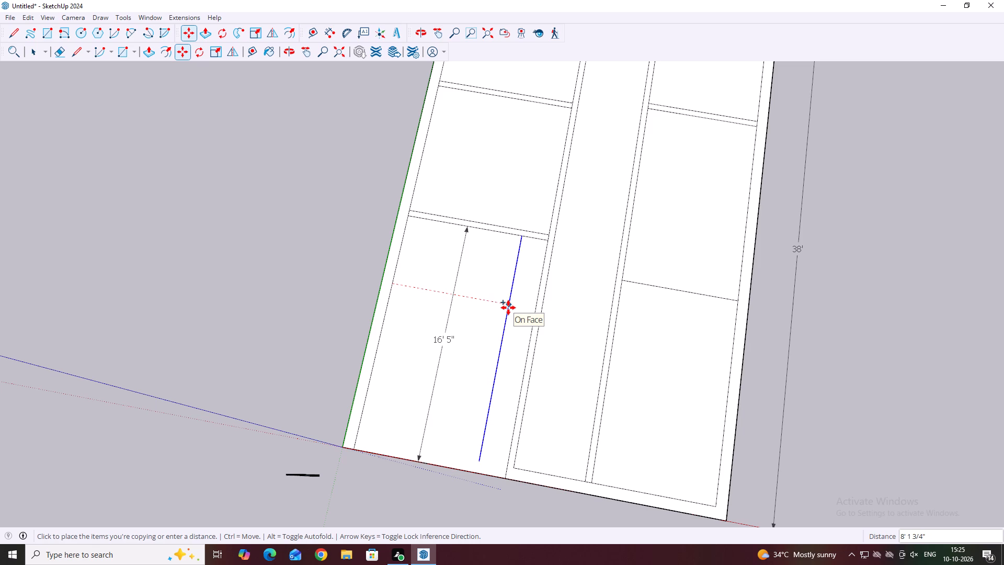
type("12'9")
key("Return")
key("Escape")
key("space")
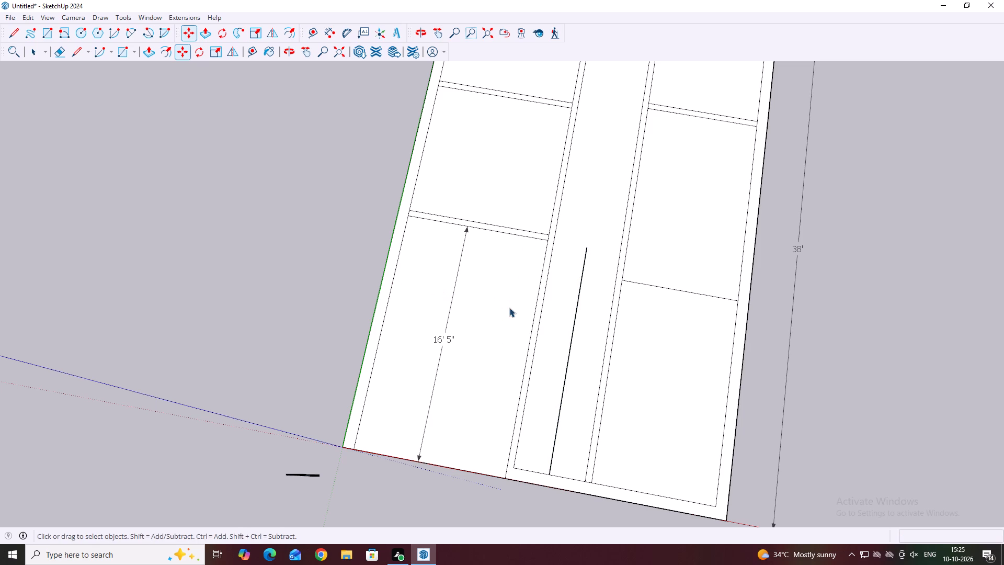
Extend both edges of the origin room's cross wall 2'9" into the corridor, in line with the copied edge's end.
scroll(543, 247, "up", 4)
key("l")
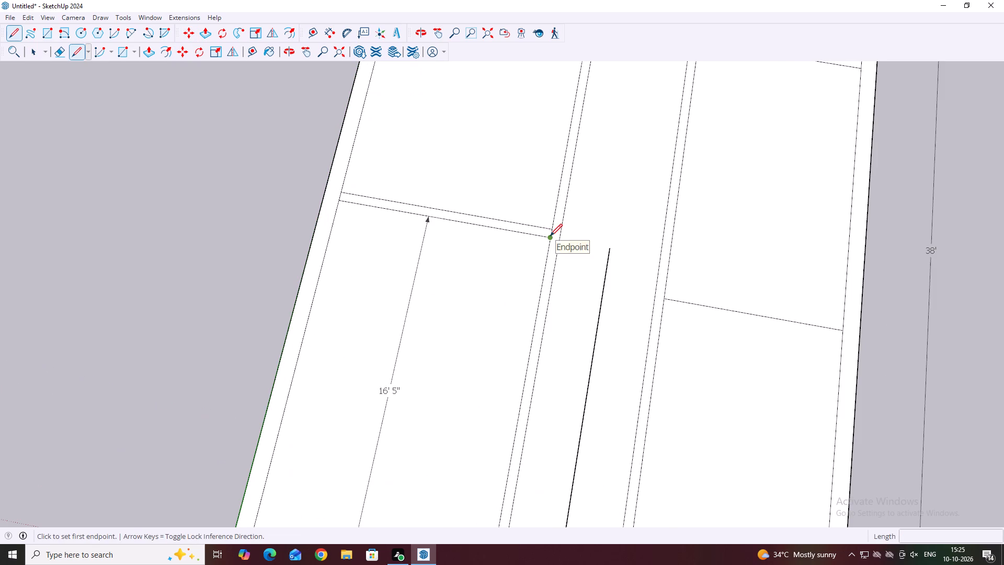
left_click(550, 236)
left_click(610, 246)
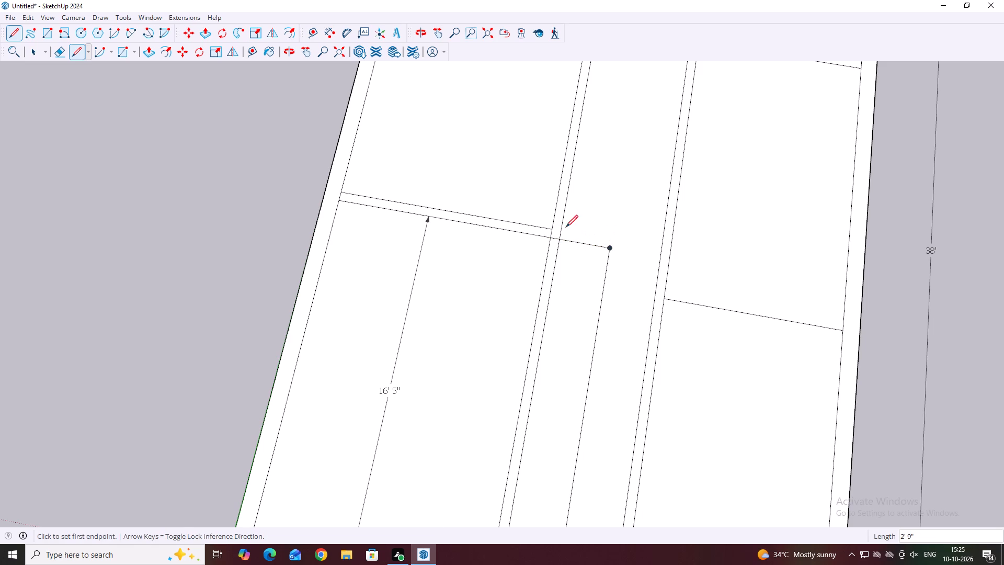
left_click(550, 228)
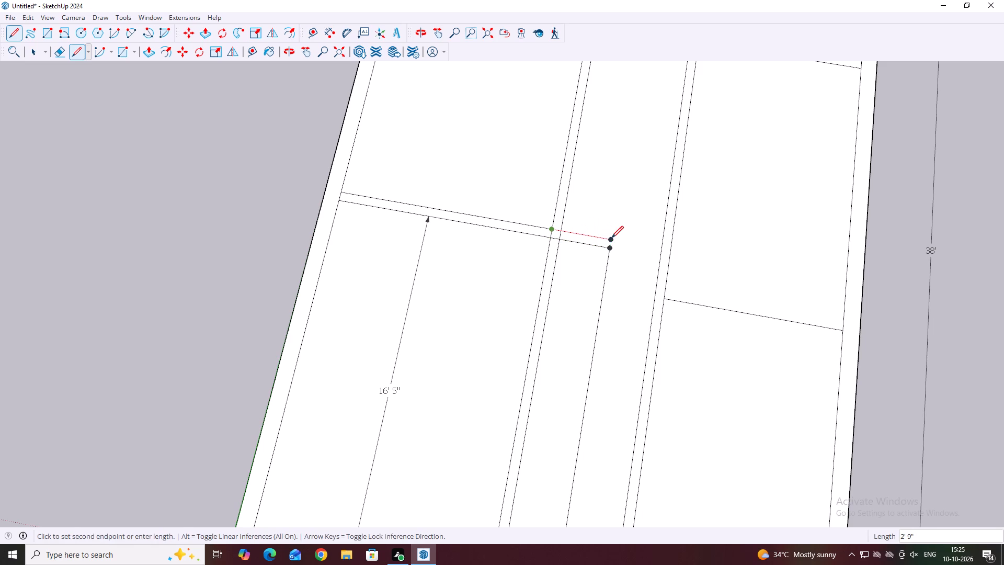
left_click(611, 238)
key("Escape")
scroll(553, 231, "down", 4)
key("space")
Erase both edges of the old long inner wall between the origin room and the corridor.
scroll(558, 243, "up", 3)
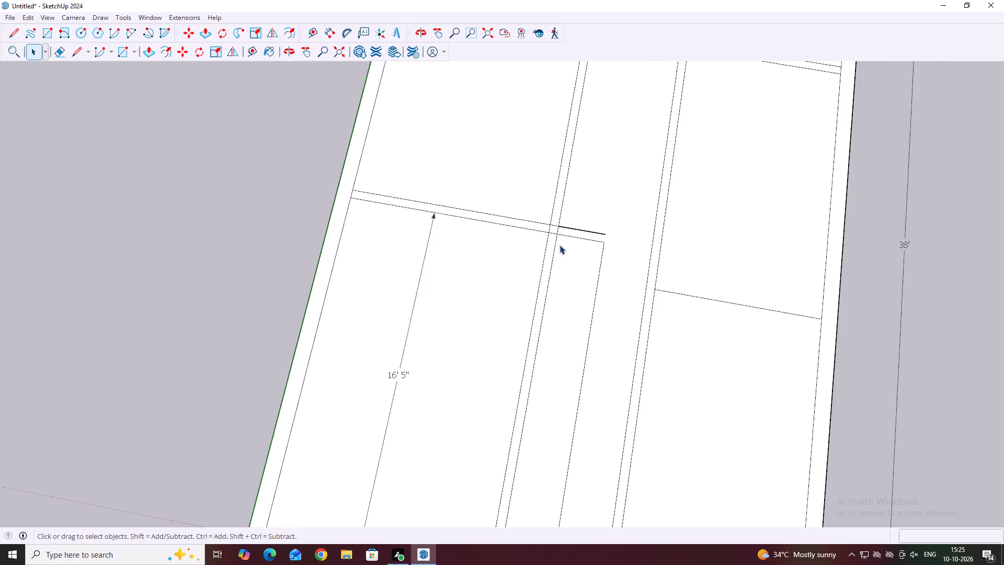
scroll(560, 245, "up", 2)
scroll(539, 270, "down", 4)
middle_click_drag(536, 310, 560, 282)
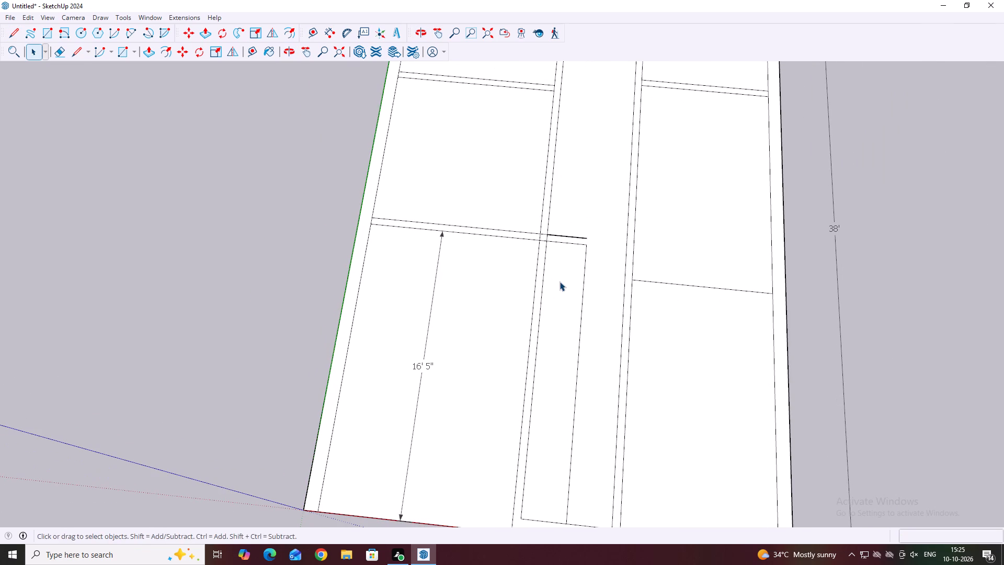
key("e")
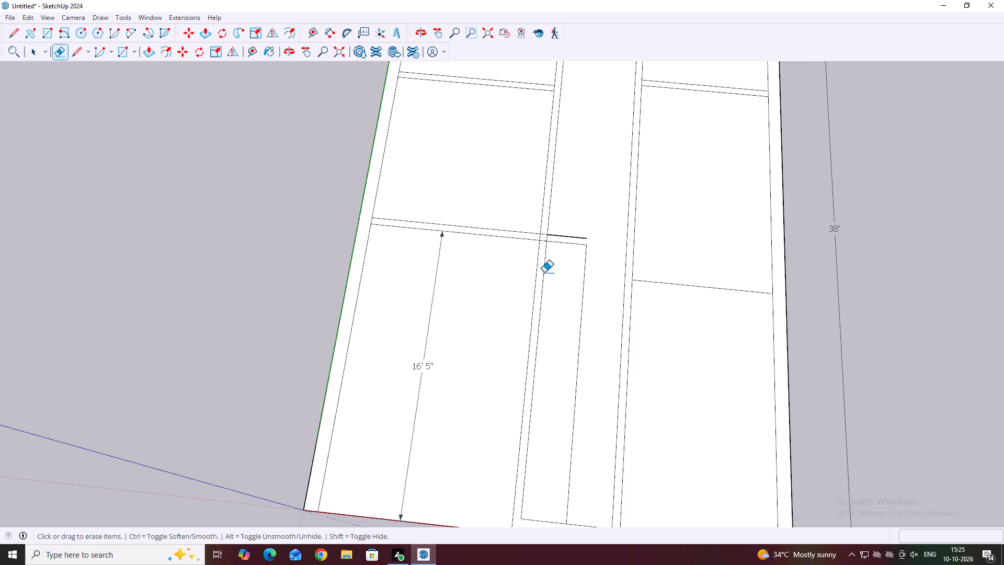
left_click(544, 273)
left_click(537, 268)
scroll(563, 289, "down", 4)
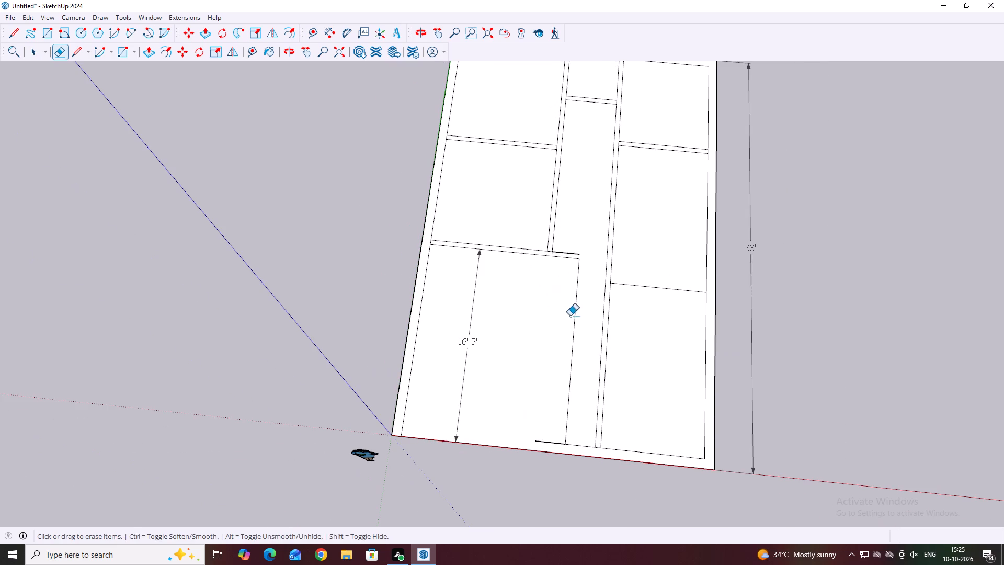
key("Escape")
Erase the red-axis outer wall's inner-edge stub inside the origin room and the cross wall's far-edge stub in the corridor.
middle_click_drag(561, 463, 595, 456)
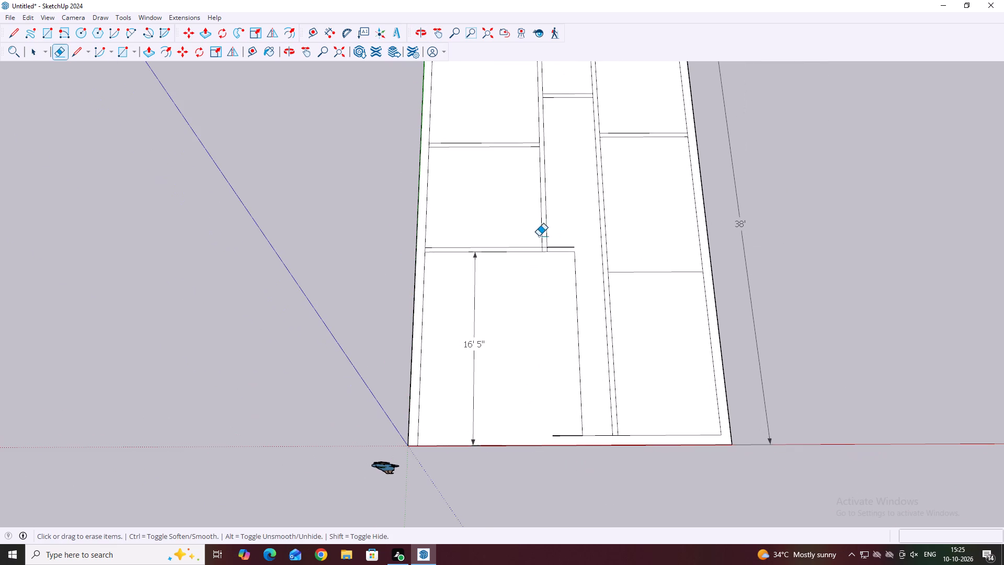
key("space")
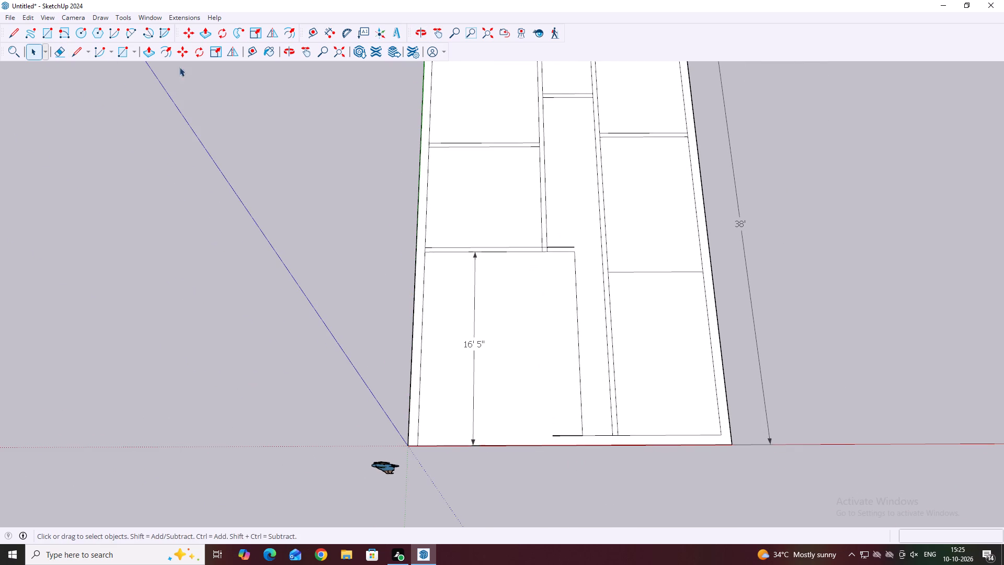
left_click(59, 51)
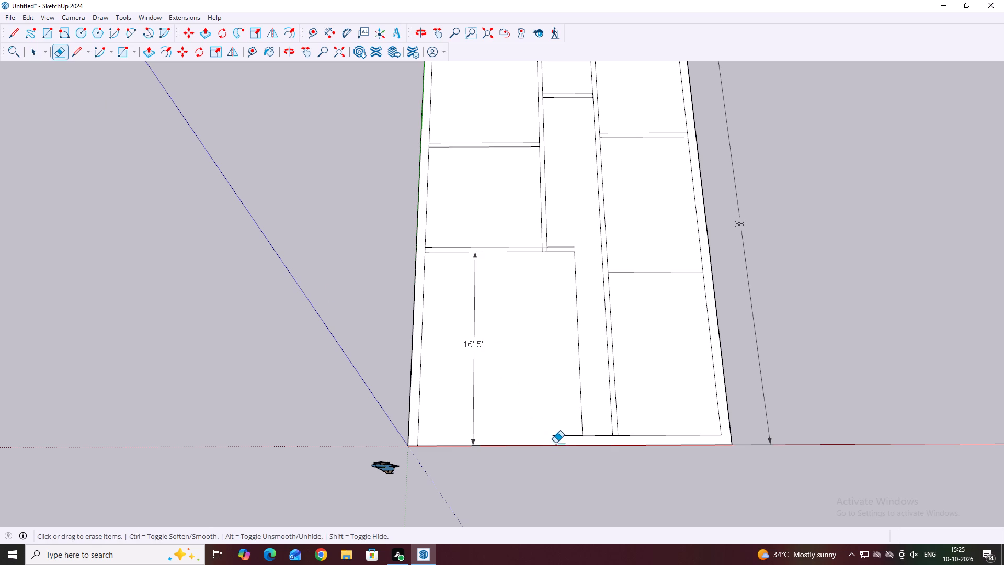
left_click(555, 434)
left_click(555, 435)
key("Escape")
scroll(557, 245, "up", 4)
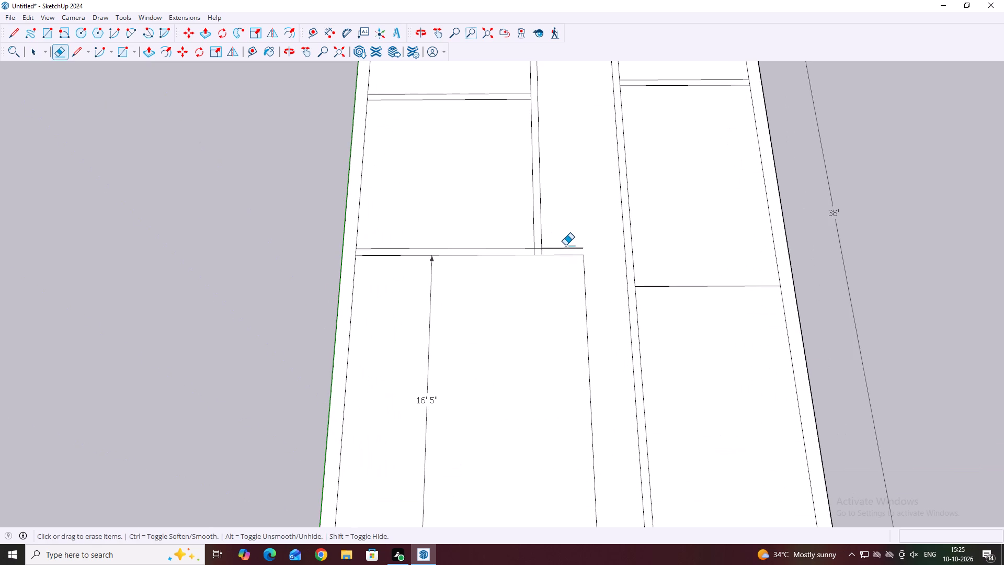
left_click(565, 245)
left_click(565, 248)
key("Escape")
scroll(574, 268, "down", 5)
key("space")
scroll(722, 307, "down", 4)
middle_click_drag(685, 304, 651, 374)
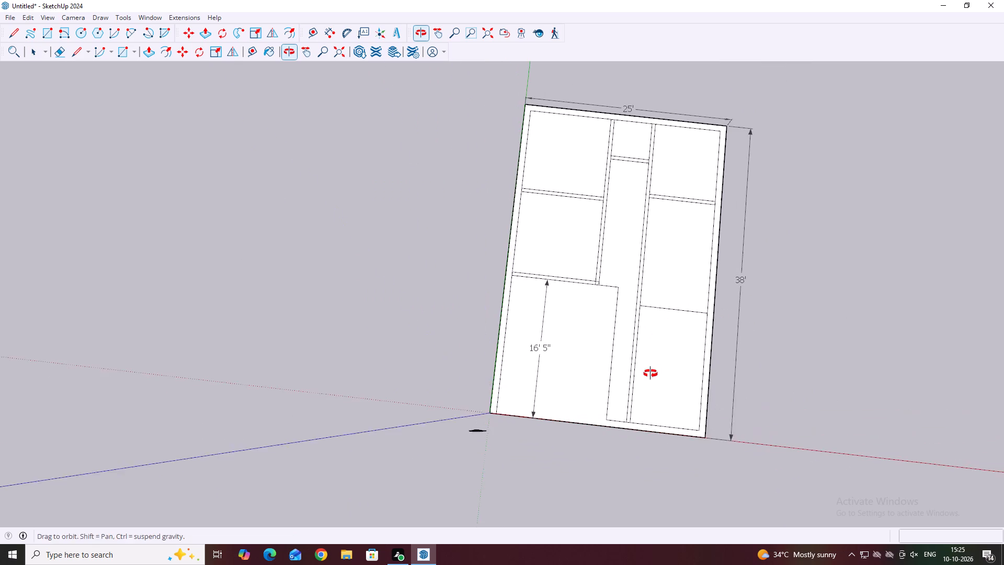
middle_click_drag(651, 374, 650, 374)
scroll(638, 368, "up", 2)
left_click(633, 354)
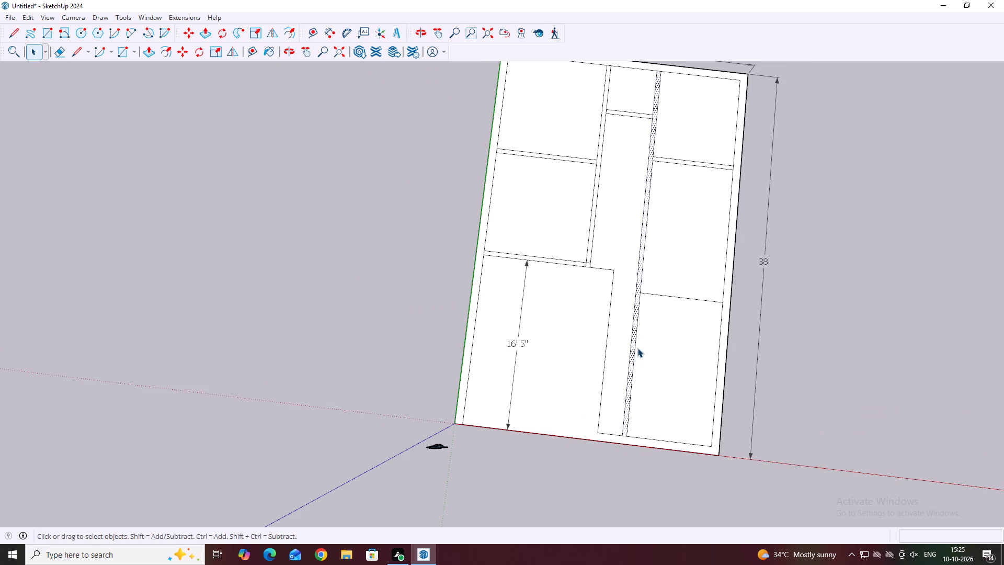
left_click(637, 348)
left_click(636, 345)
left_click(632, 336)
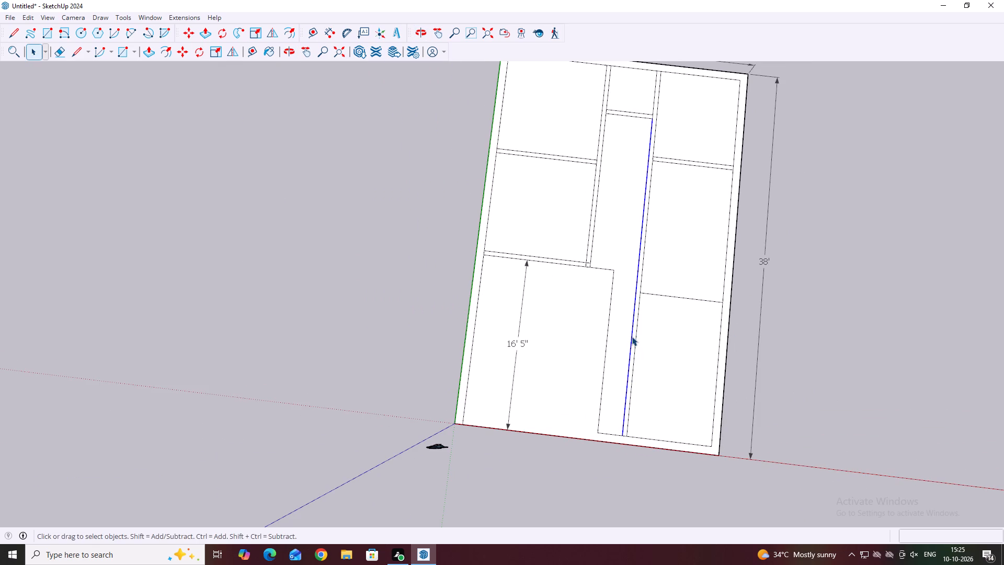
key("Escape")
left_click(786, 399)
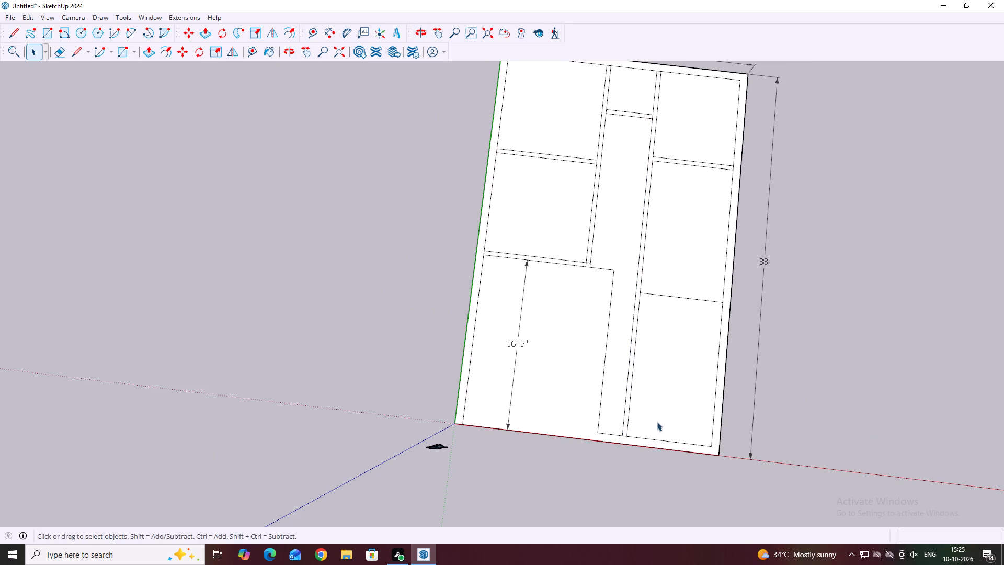
Copy the inner edge of the outer wall opposite the origin room 10' along the red direction, into the corridor.
middle_click_drag(681, 428, 665, 439)
scroll(710, 434, "up", 3)
left_click(709, 399)
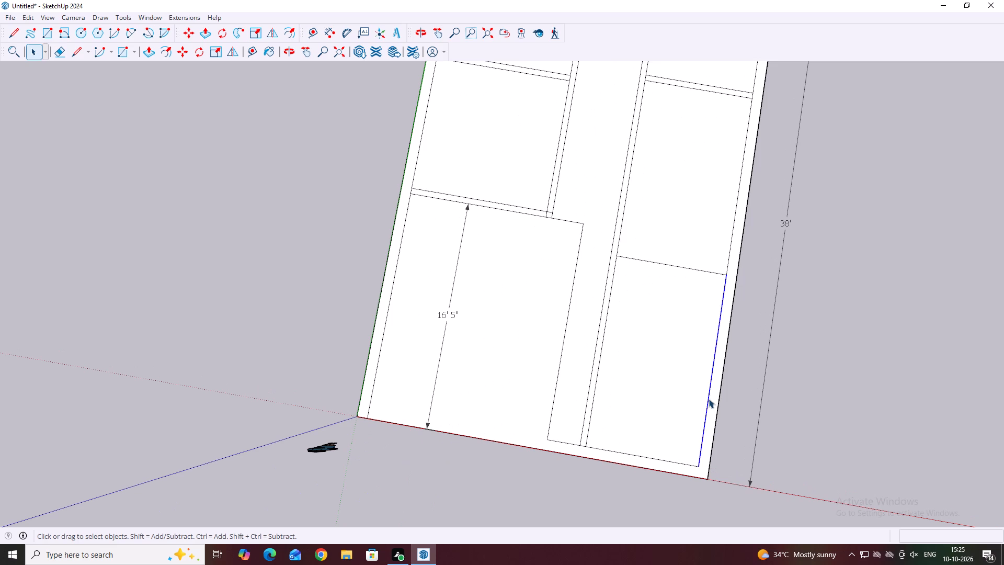
key("m")
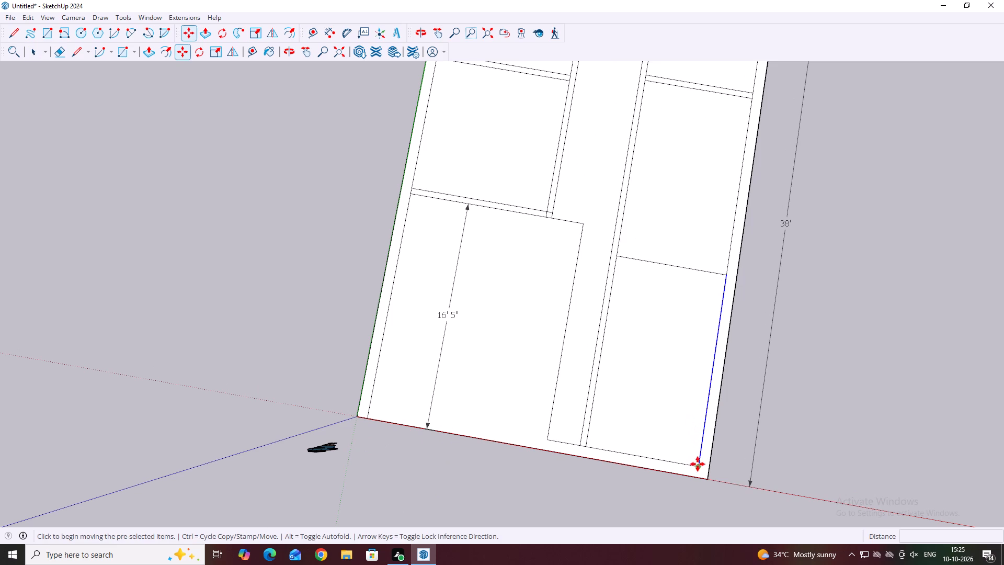
left_click(698, 466)
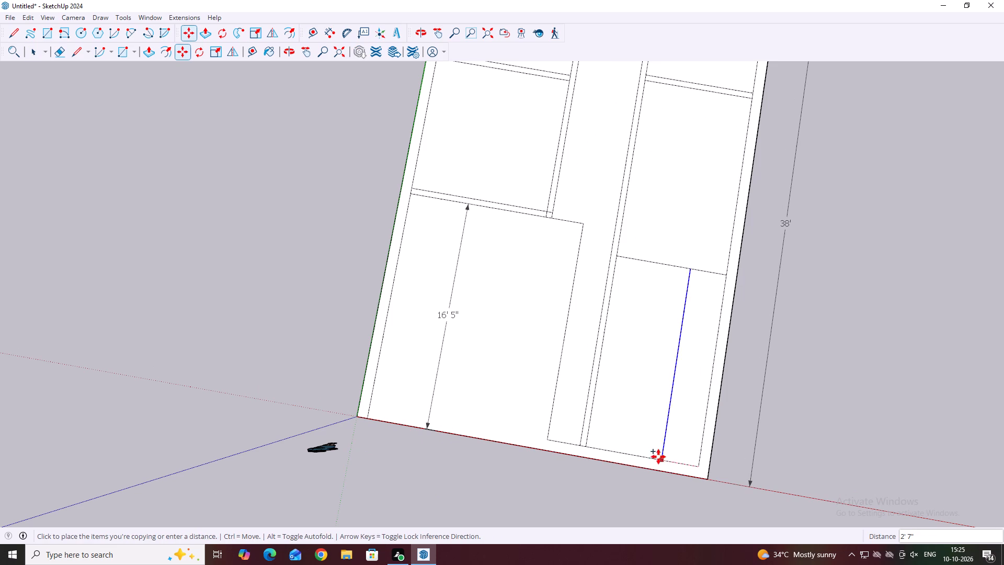
scroll(559, 433, "up", 2)
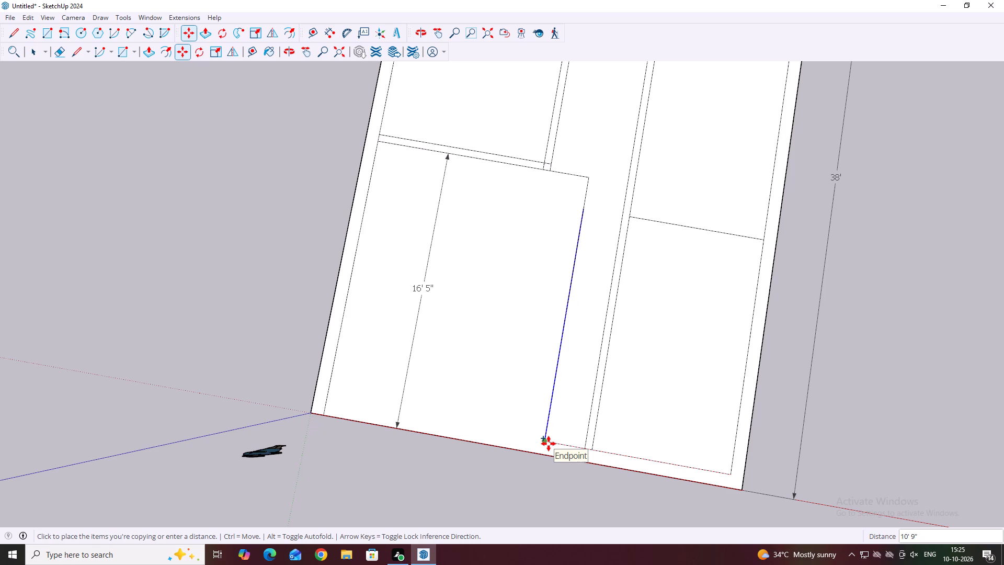
type("10'")
key("Return")
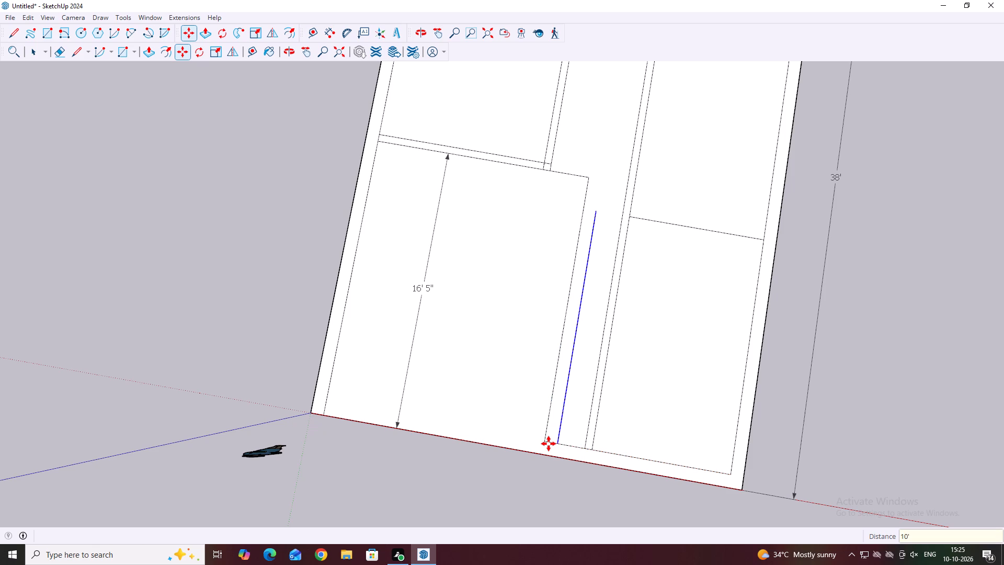
key("Escape")
key("space")
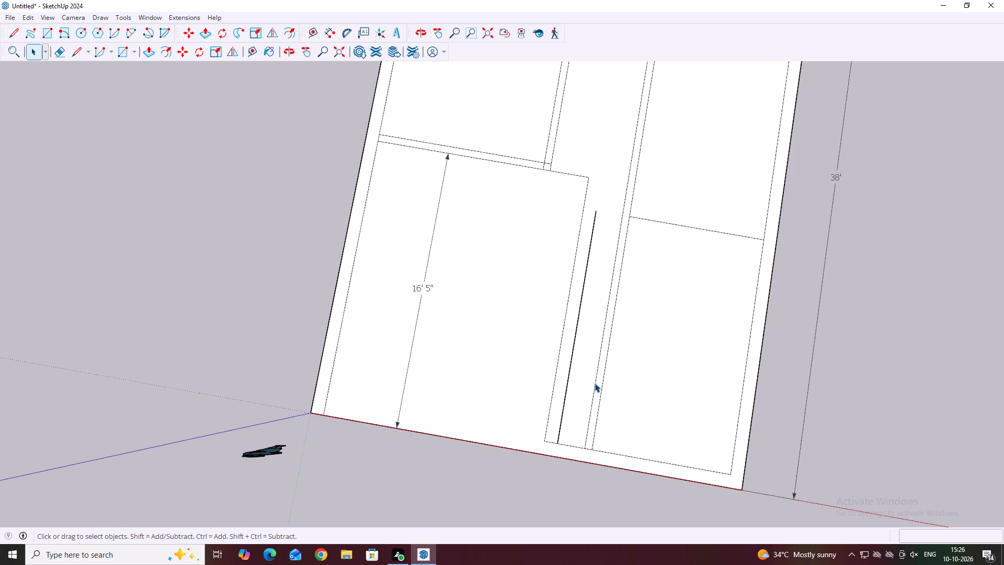
Extend the 13'9" cross line through the corridor wall's thickness and slightly into the corridor.
left_click(597, 371)
scroll(610, 365, "down", 1)
key("Escape")
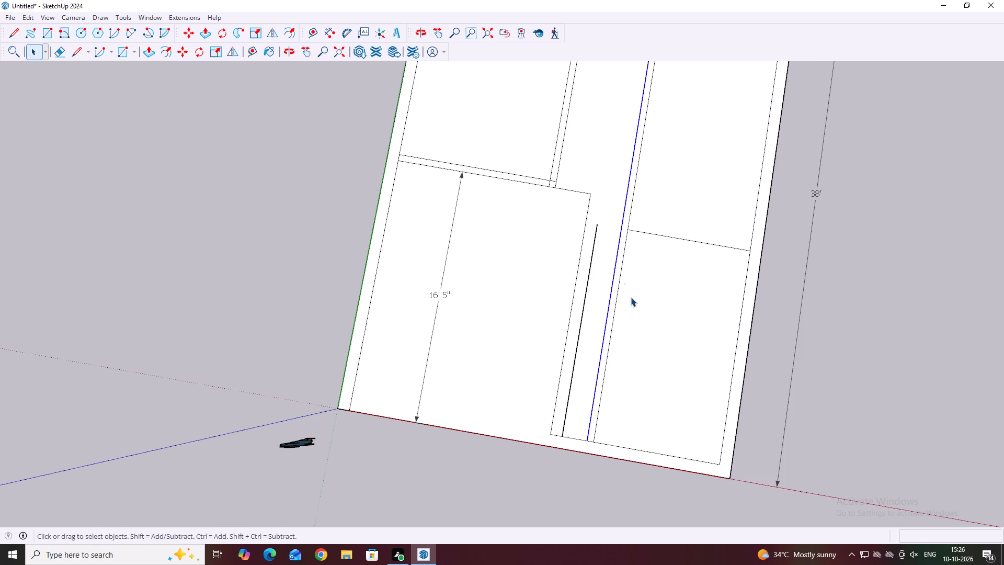
key("l")
scroll(625, 232, "up", 1)
left_click(628, 230)
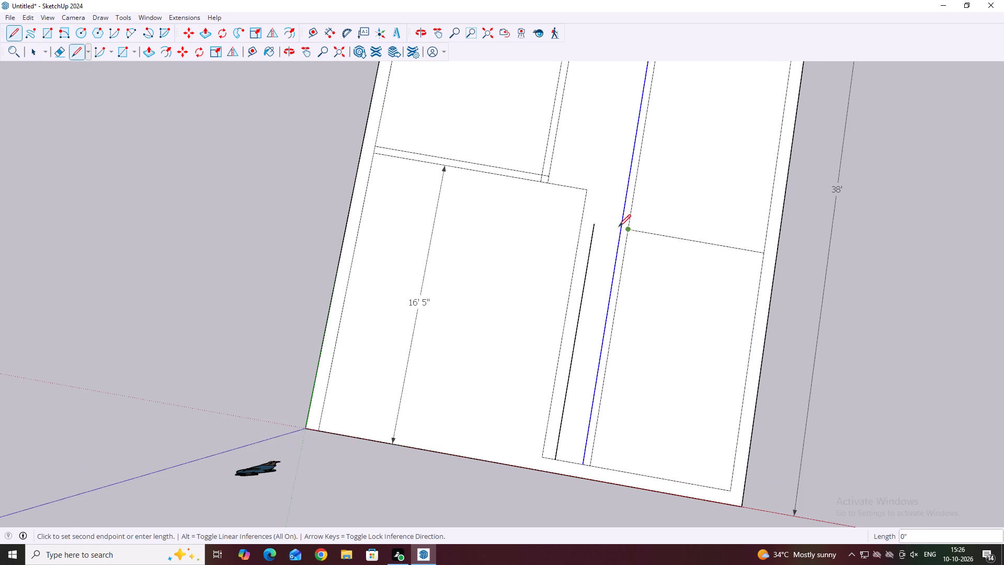
left_click(609, 223)
key("Escape")
key("Escape")
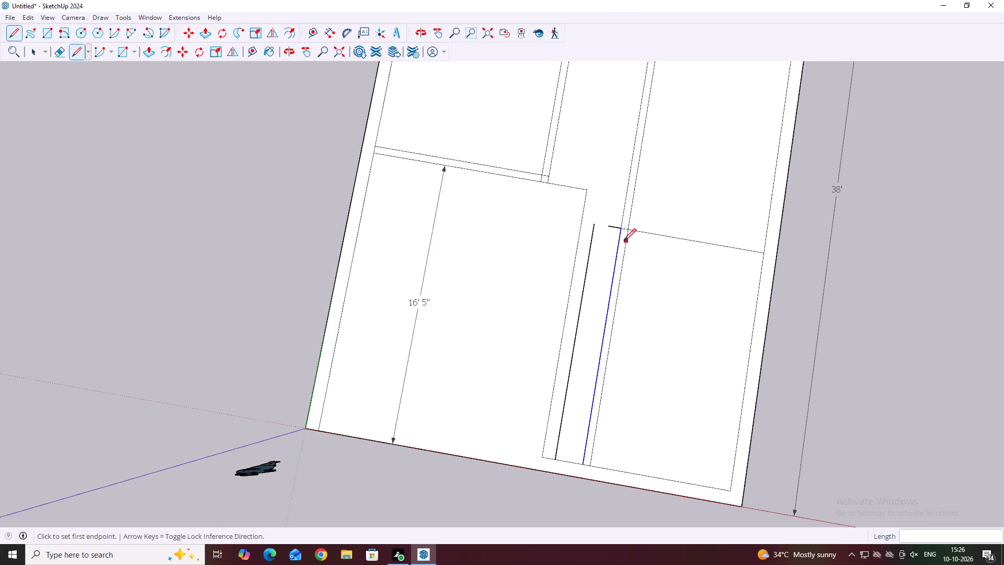
scroll(624, 241, "up", 2)
key("Escape")
key("space")
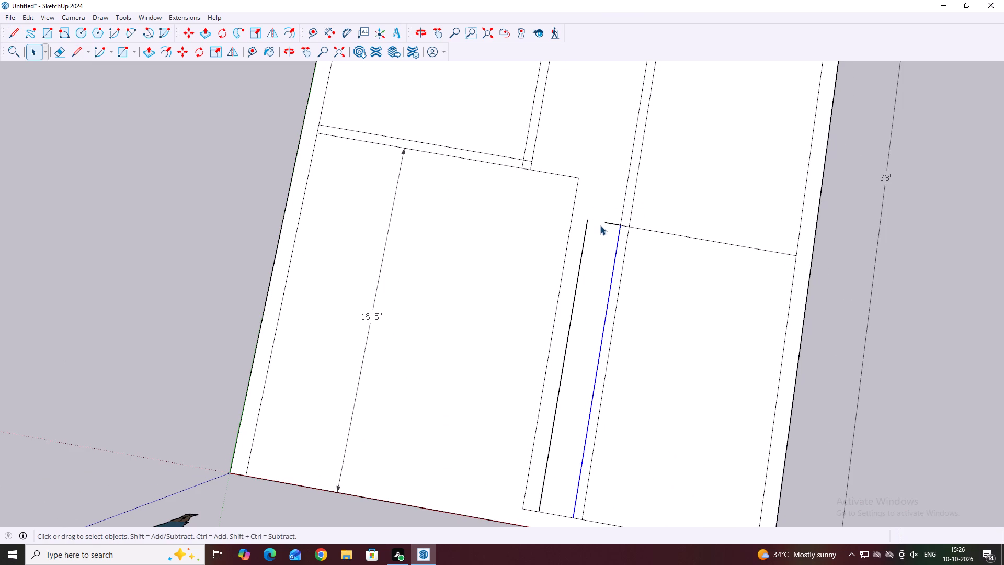
Erase the part of the extended cross line that overshoots the wall into the corridor.
key("e")
left_click(608, 223)
key("Escape")
scroll(648, 251, "down", 3)
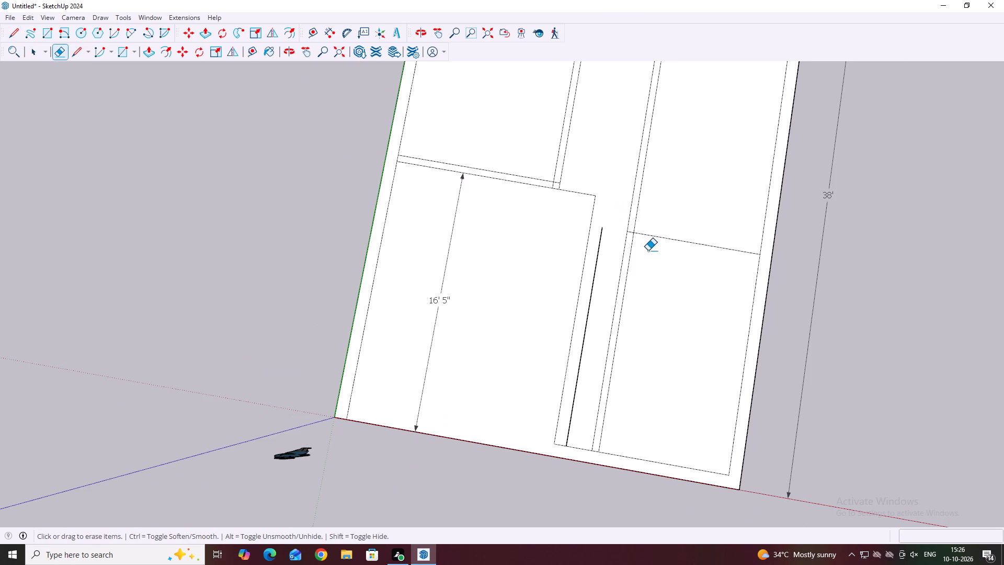
key("space")
Measure the distance from the red-axis outer wall's inner edge to the single cross line beyond the corridor.
middle_click_drag(599, 334, 650, 318)
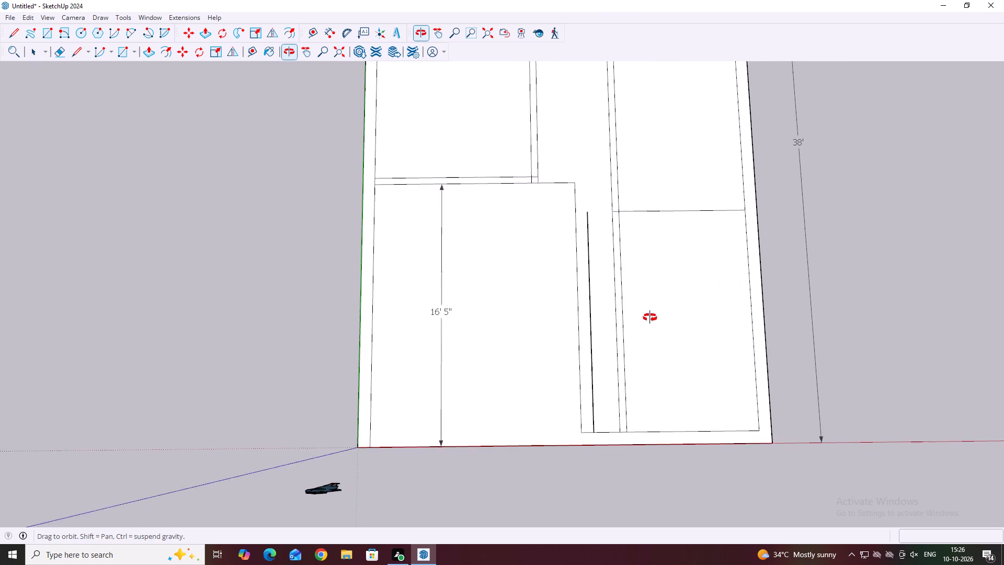
middle_click_drag(650, 318, 651, 310)
middle_click_drag(641, 233, 635, 279)
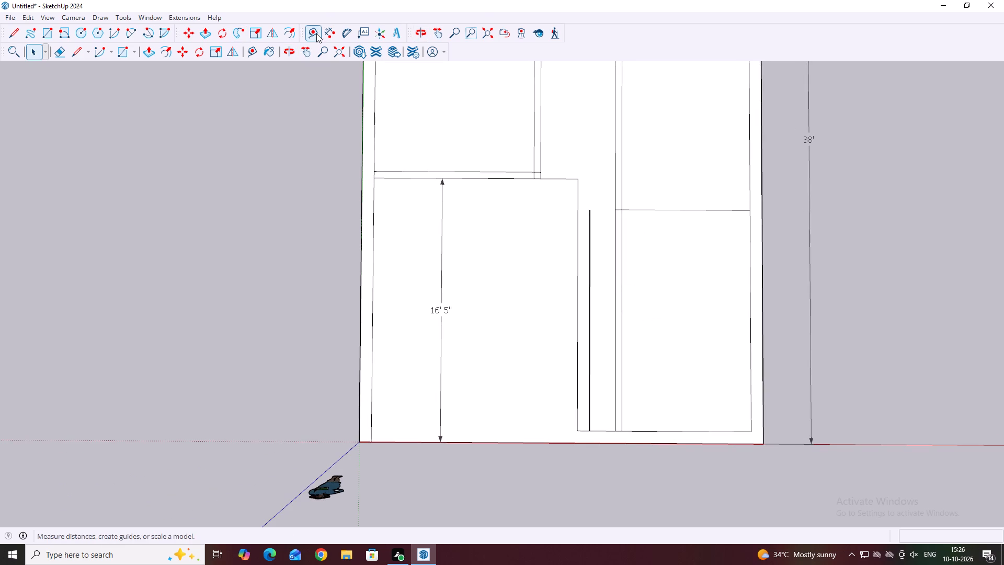
left_click(323, 31)
left_click(689, 431)
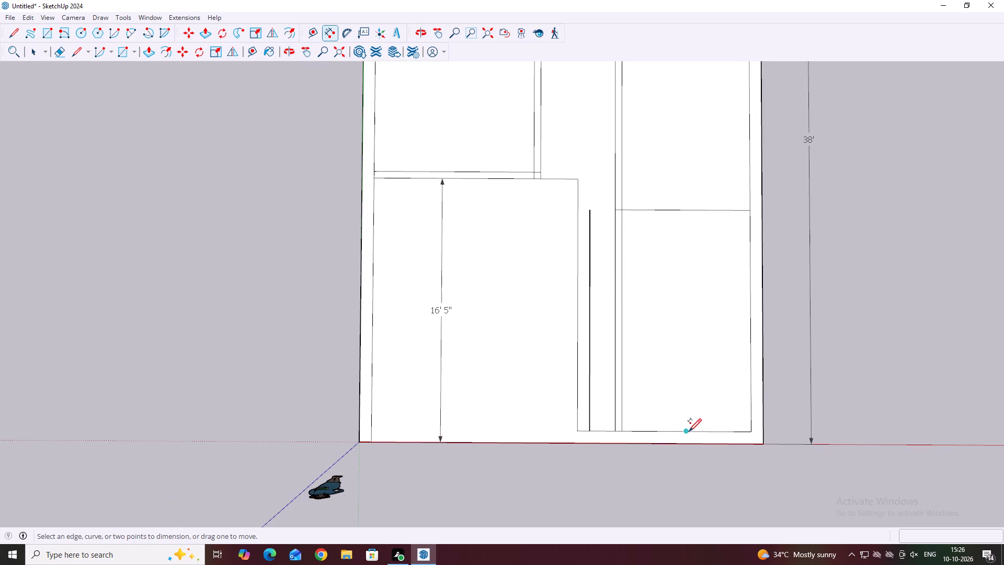
left_click(688, 208)
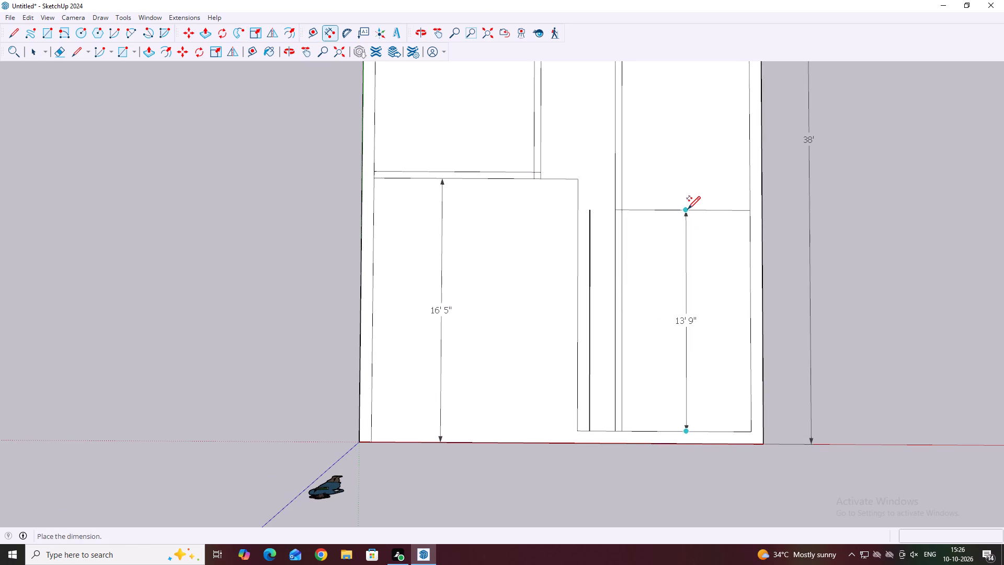
key("Escape")
key("space")
scroll(584, 317, "down", 4)
scroll(590, 328, "up", 2)
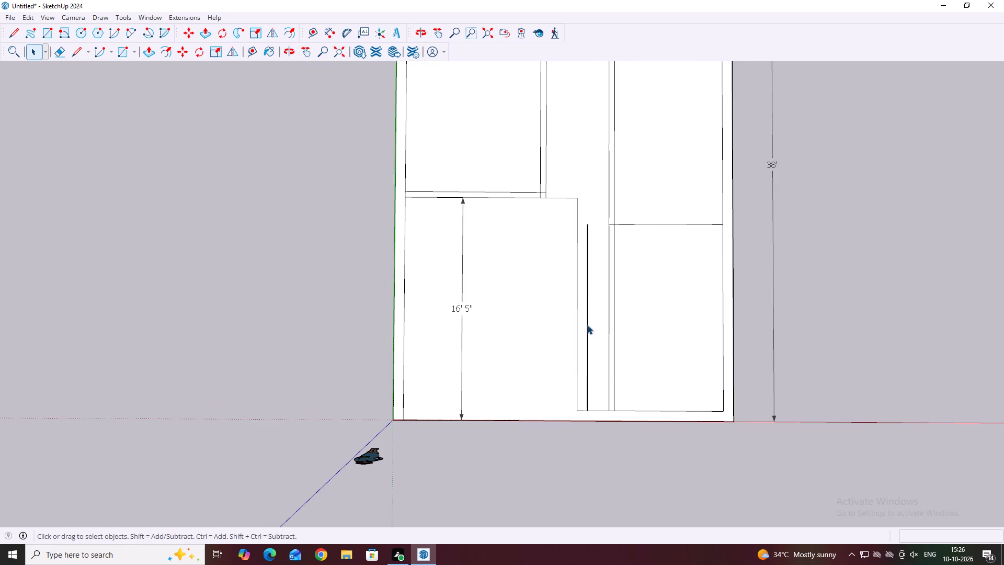
Extend the far edge of the origin room's cross wall into the corridor until it lines up with the 10' copied edge.
left_click(587, 325)
middle_click_drag(600, 353, 613, 381)
key("Escape")
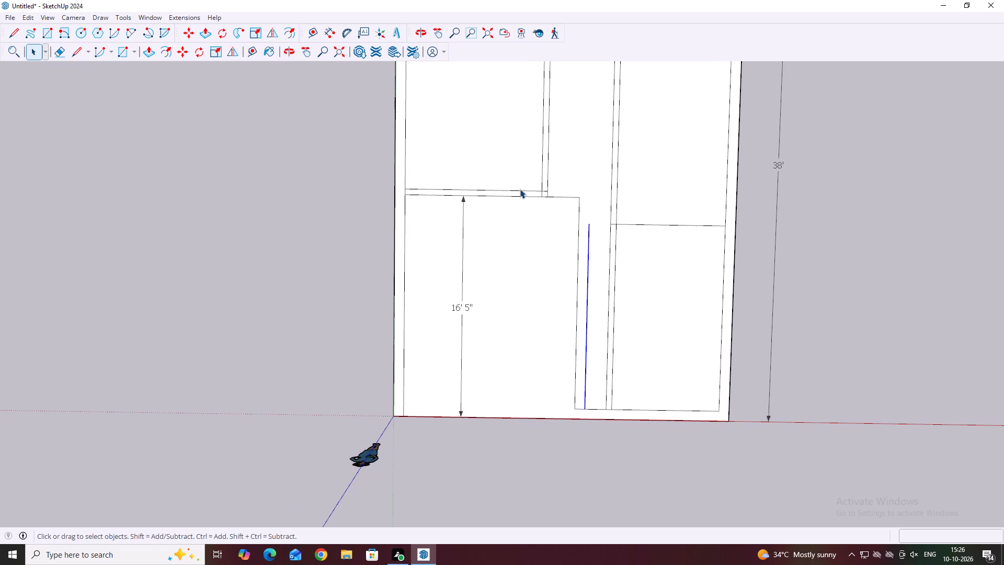
middle_click_drag(528, 203, 567, 250)
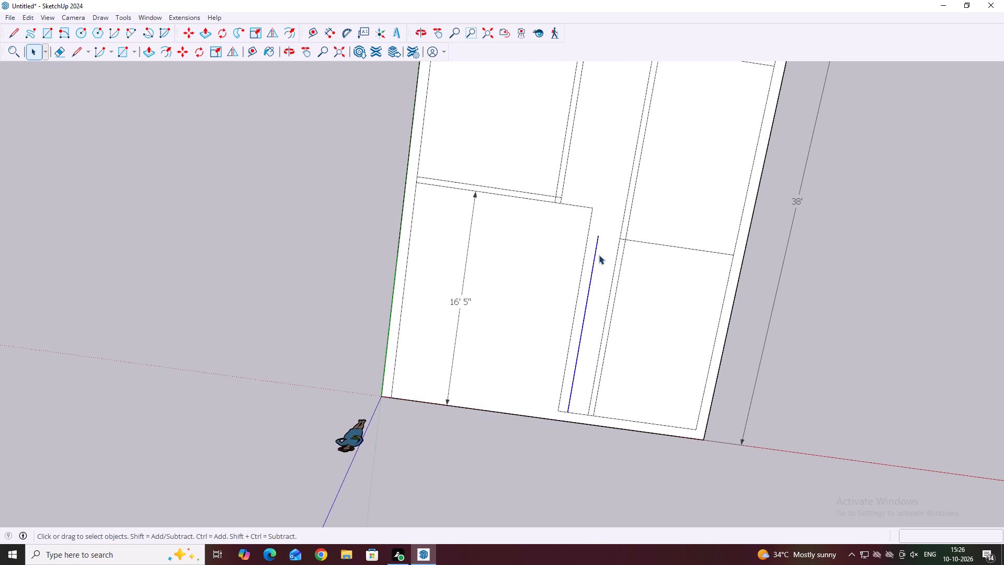
middle_click_drag(604, 253, 614, 176)
middle_click_drag(600, 251, 611, 206)
key("l")
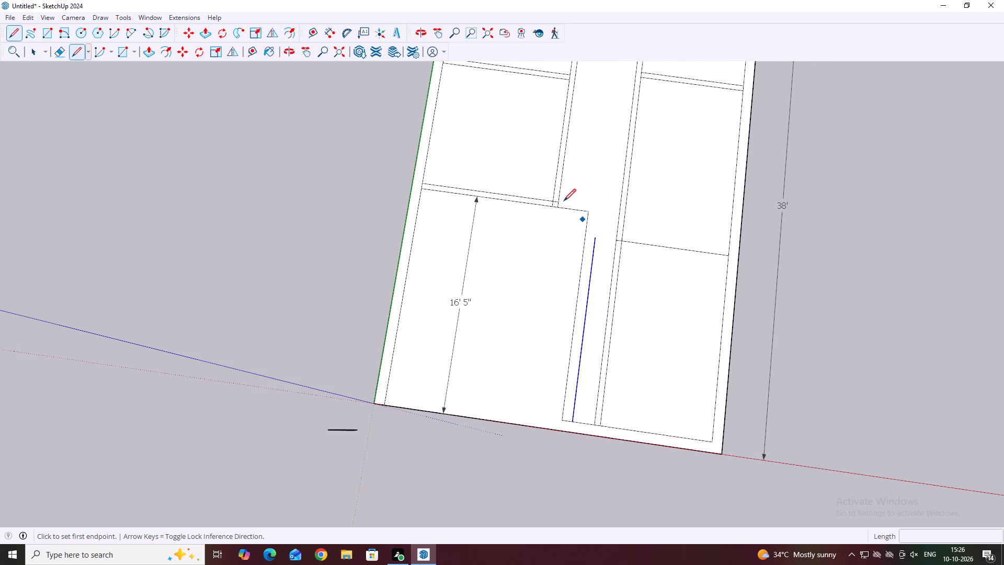
left_click(560, 200)
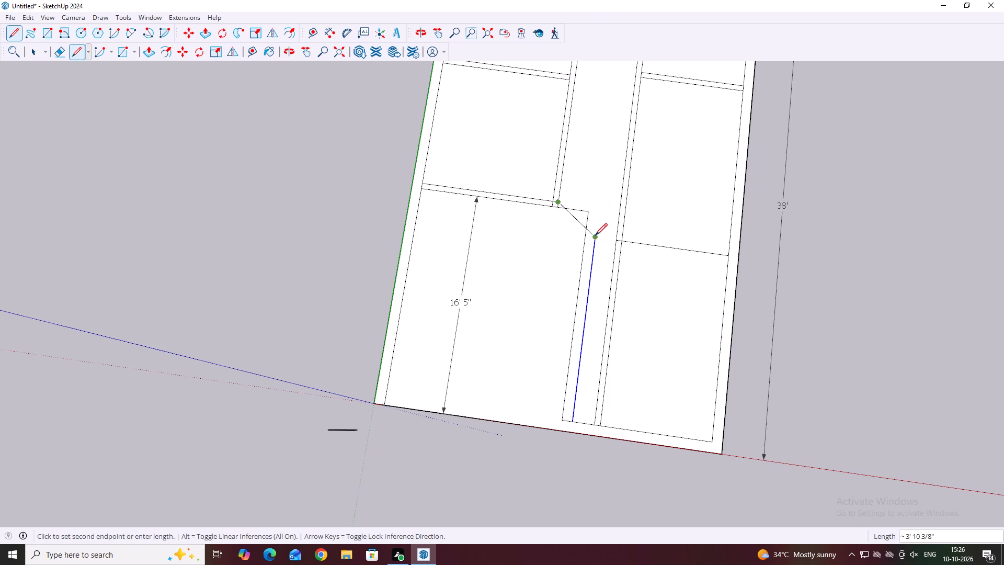
left_click(598, 207)
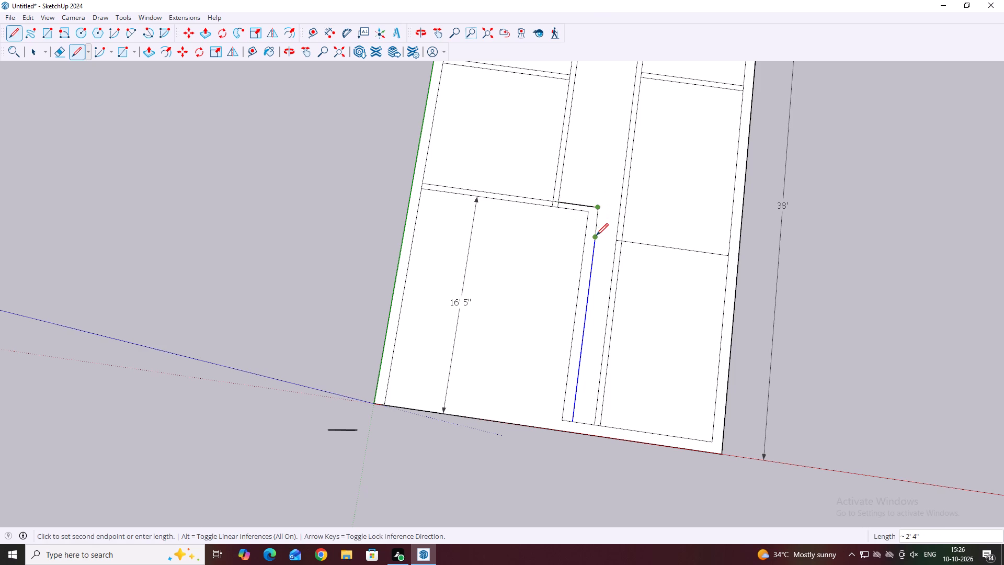
scroll(598, 234, "up", 2)
key("Escape")
Extend the 10' copied edge along the green direction past the cross wall's far edge.
left_click(595, 241)
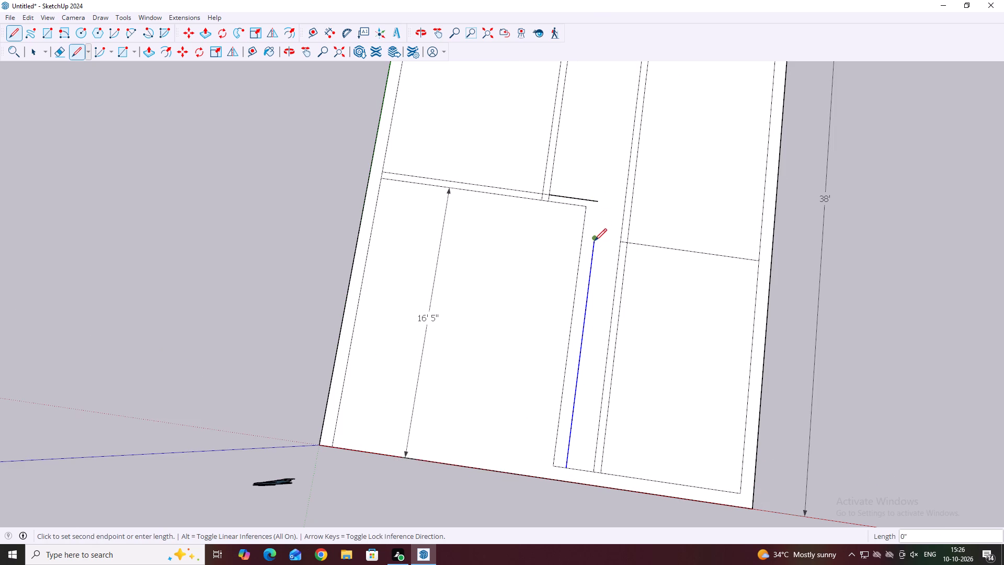
left_click(606, 169)
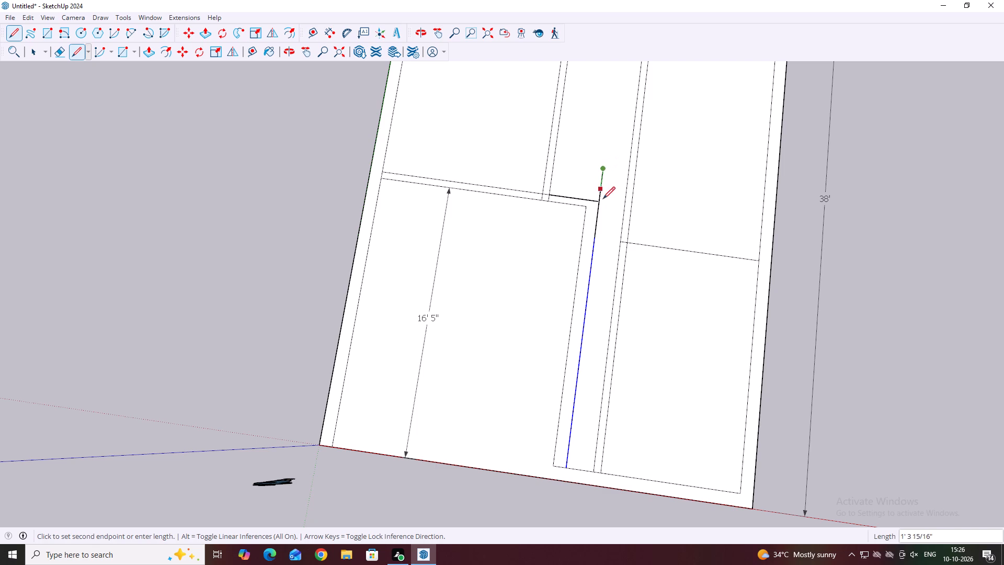
Draw a short line from the end of the cross wall's far edge across the extended 10' copied edge into the corridor.
scroll(599, 208, "up", 5)
left_click(596, 198)
left_click(614, 202)
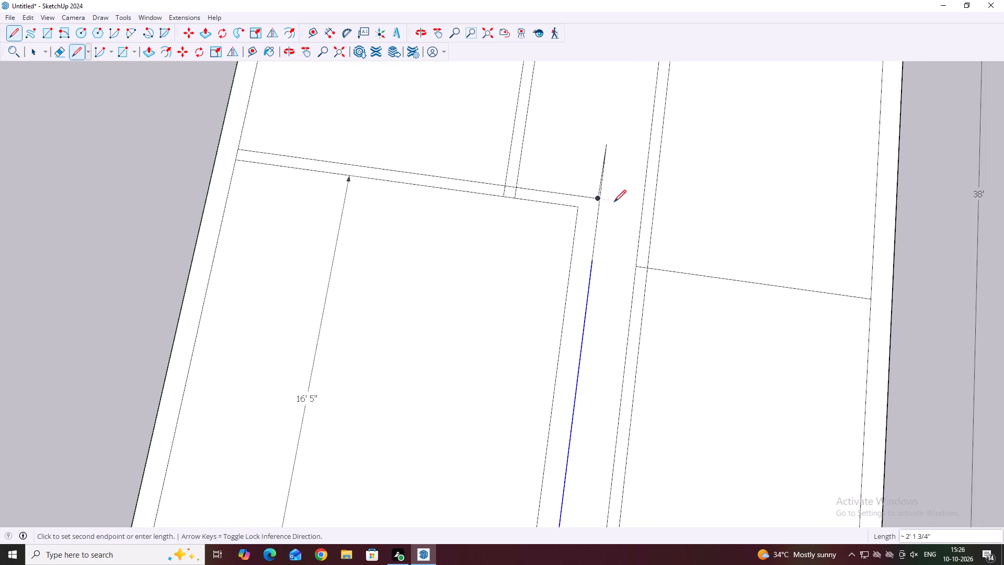
scroll(596, 196, "up", 3)
key("Escape")
scroll(603, 202, "down", 4)
scroll(599, 197, "up", 4)
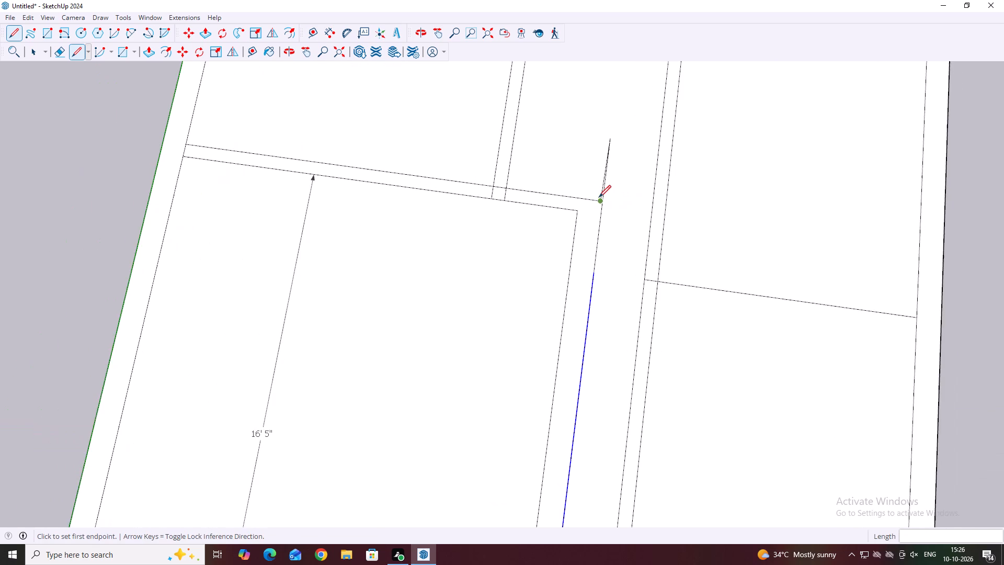
scroll(599, 197, "up", 10)
left_click(606, 204)
left_click(663, 210)
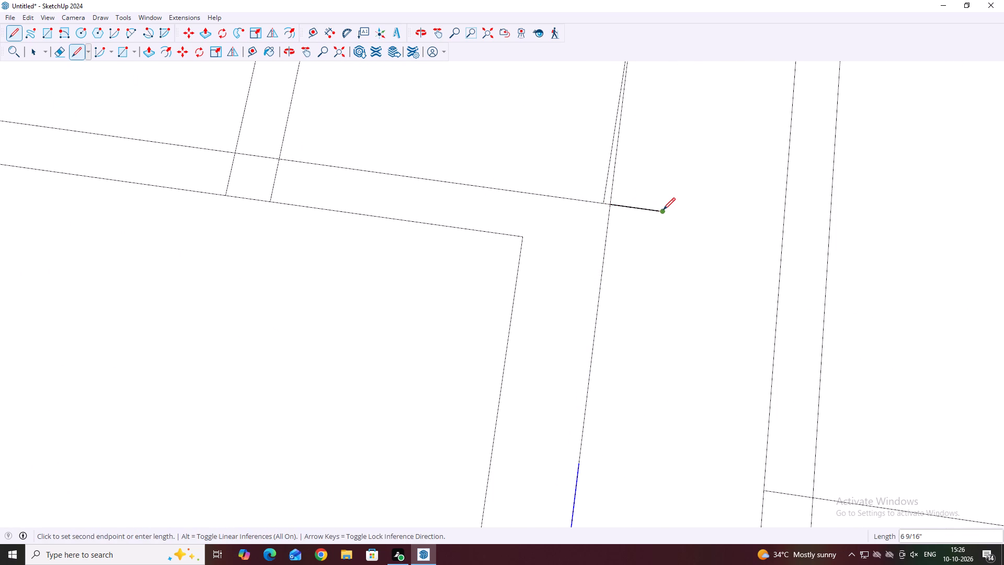
key("Escape")
scroll(623, 206, "down", 7)
key("Escape")
key("space")
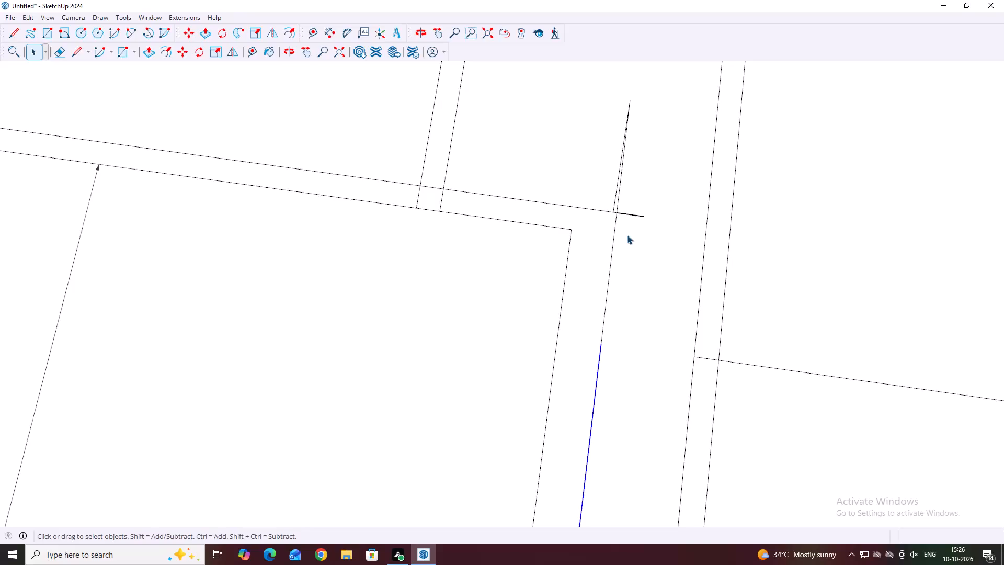
Erase the line ends overshooting the outer corner where the cross wall meets the origin room's side wall.
key("e")
left_click_drag(624, 195, 588, 166)
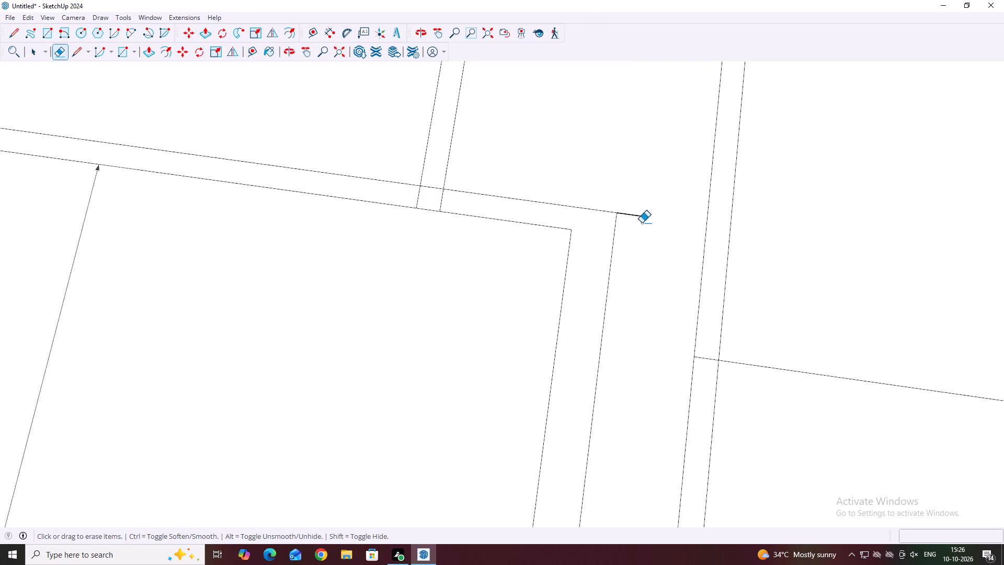
left_click_drag(634, 229, 631, 178)
scroll(580, 282, "down", 15)
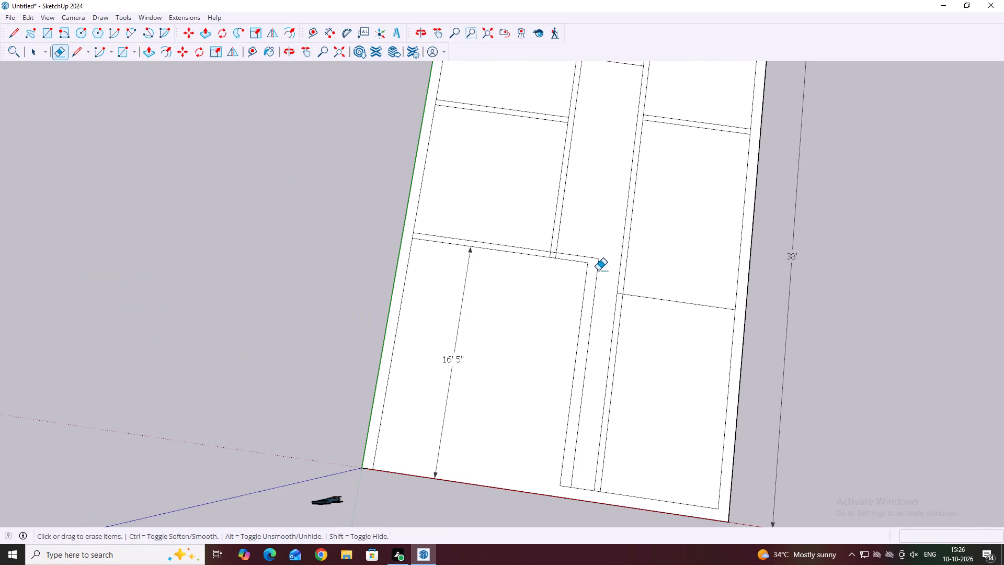
key("Escape")
key("space")
scroll(624, 341, "down", 4)
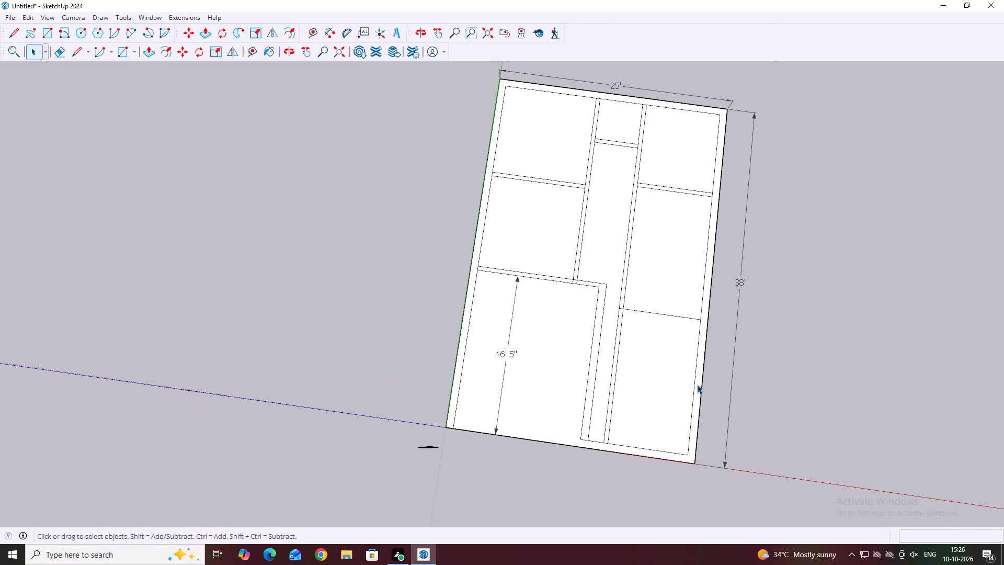
Extend both faces of the origin room's side wall across the 9" outer wall to the base's red-axis edge.
middle_click_drag(597, 502, 664, 465)
scroll(638, 435, "up", 3)
middle_click_drag(605, 404, 583, 439)
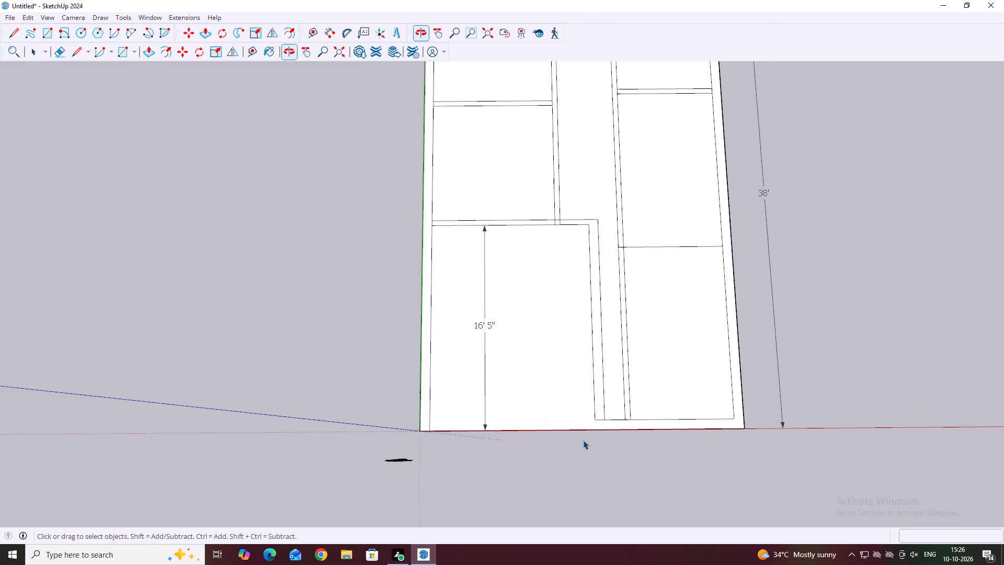
scroll(587, 442, "down", 1)
key("l")
scroll(591, 430, "up", 4)
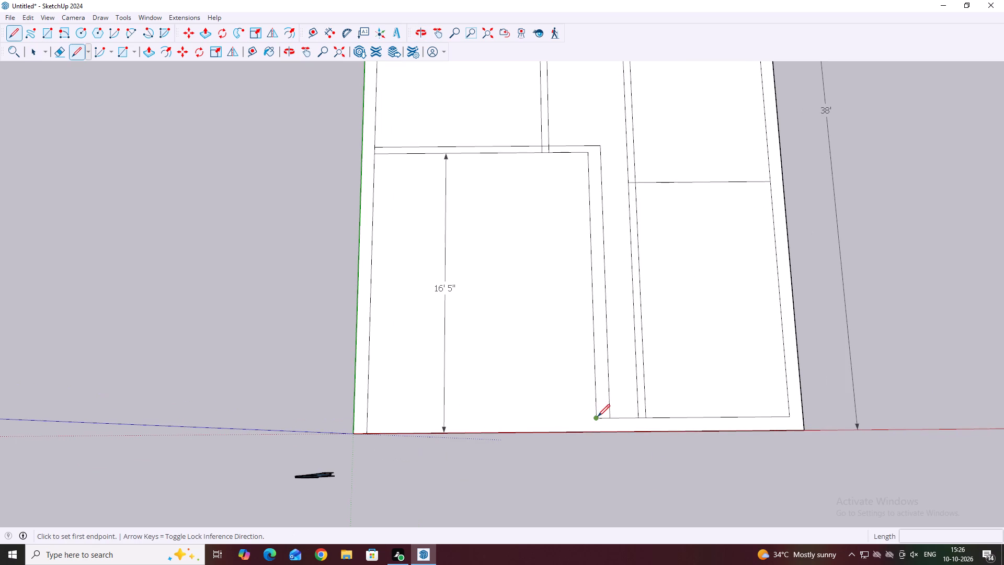
left_click(598, 416)
left_click(598, 435)
left_click(610, 417)
key("ctrl+z")
scroll(611, 431, "up", 2)
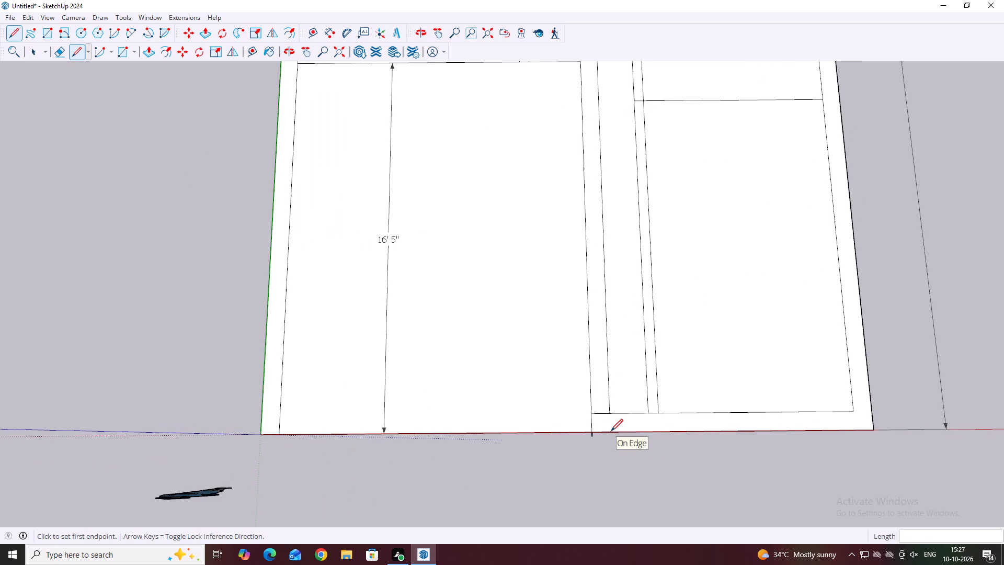
scroll(611, 431, "up", 2)
left_click(611, 412)
left_click(610, 435)
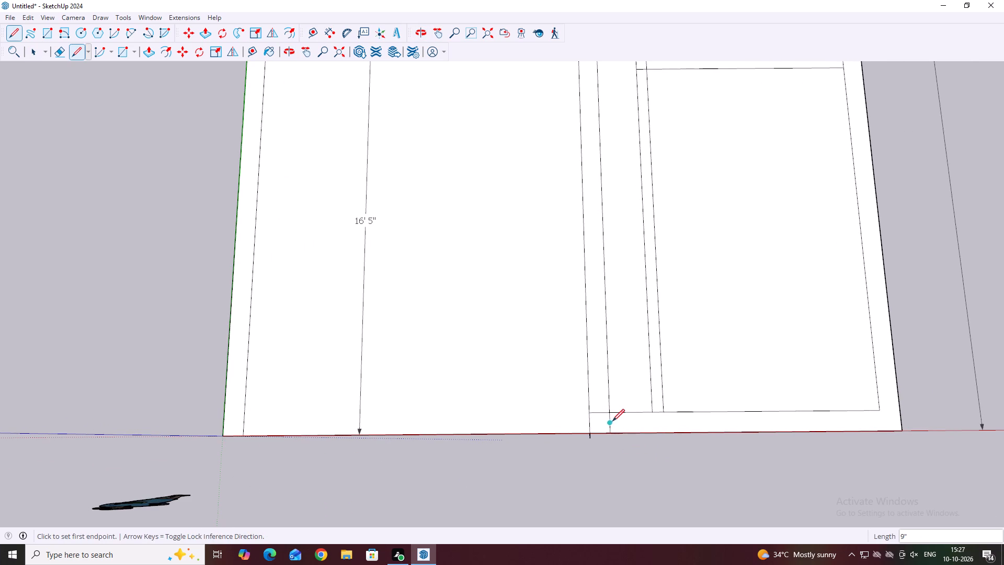
Erase the bit of the side wall's line that overshoots the base's red-axis edge.
key("space")
scroll(576, 444, "up", 5)
key("e")
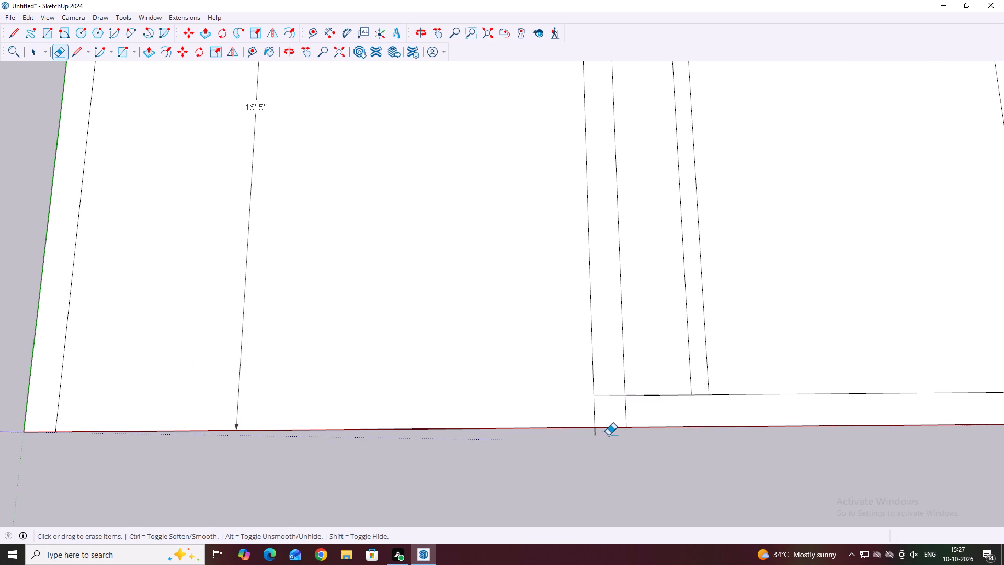
left_click_drag(608, 435, 547, 427)
key("ctrl+z")
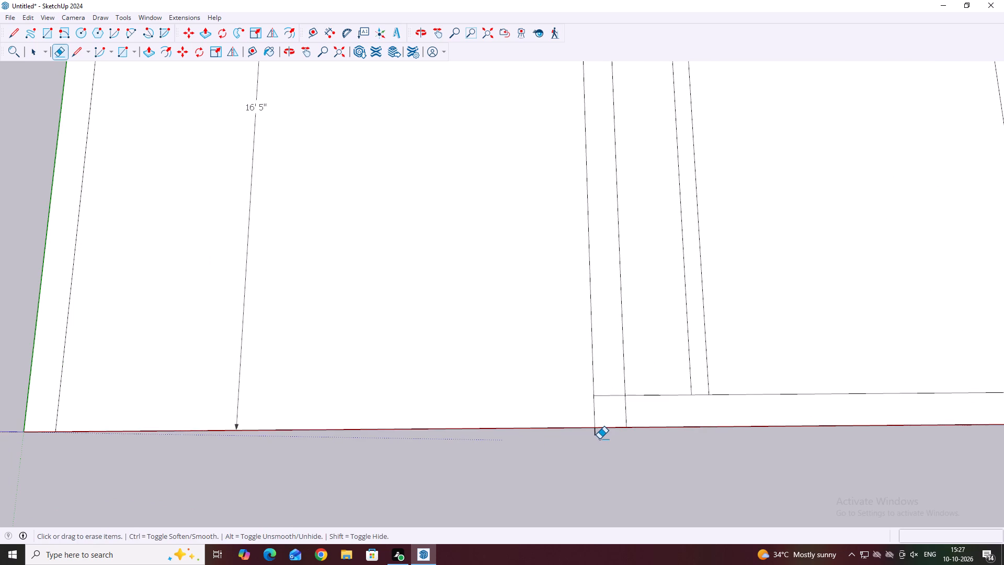
scroll(599, 439, "up", 5)
left_click(594, 433)
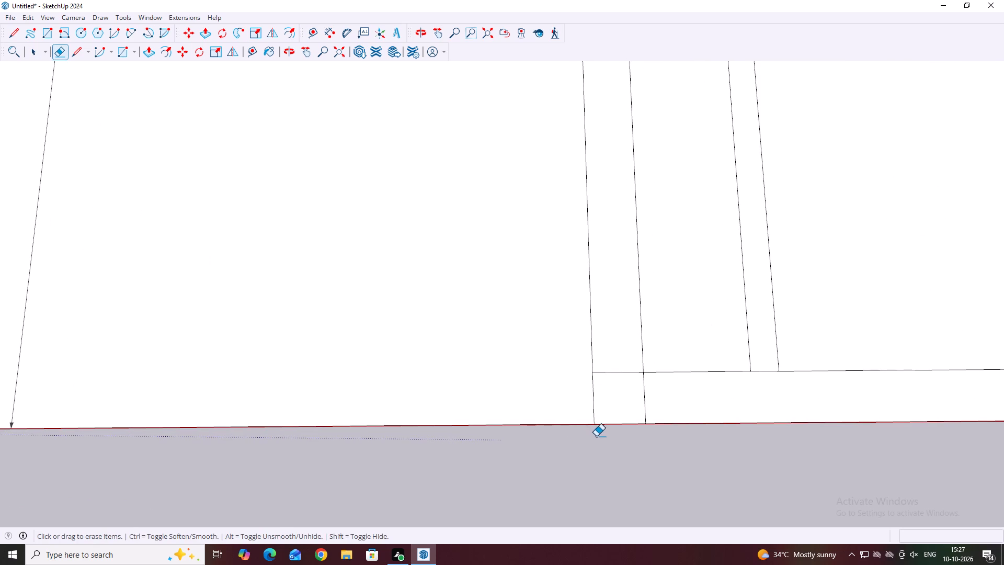
scroll(584, 467, "down", 15)
key("Escape")
key("space")
Extend the single cross line 1'7" across the corridor to the outer face of the origin room's side wall.
middle_click_drag(698, 436, 682, 431)
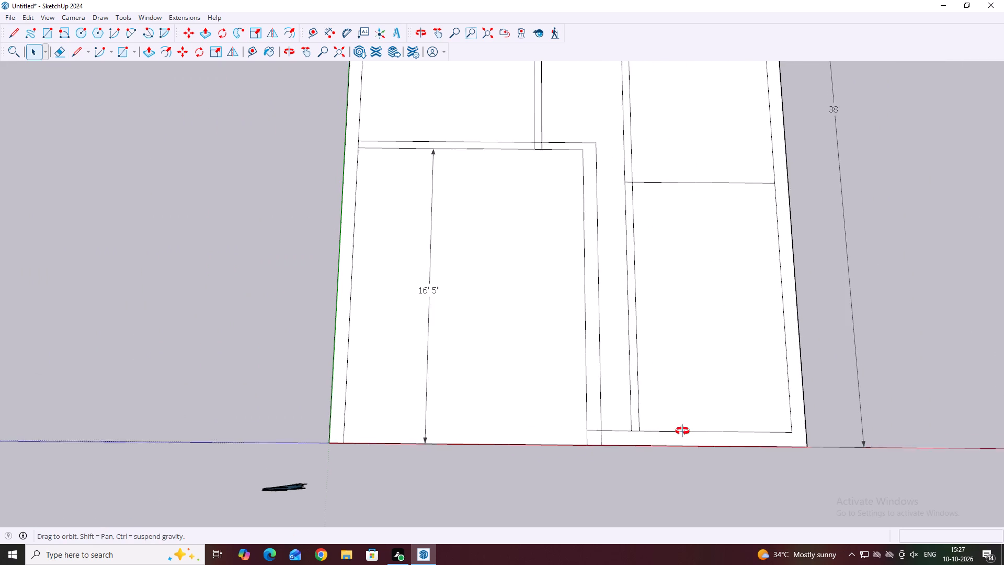
middle_click_drag(682, 431, 670, 445)
scroll(689, 436, "down", 5)
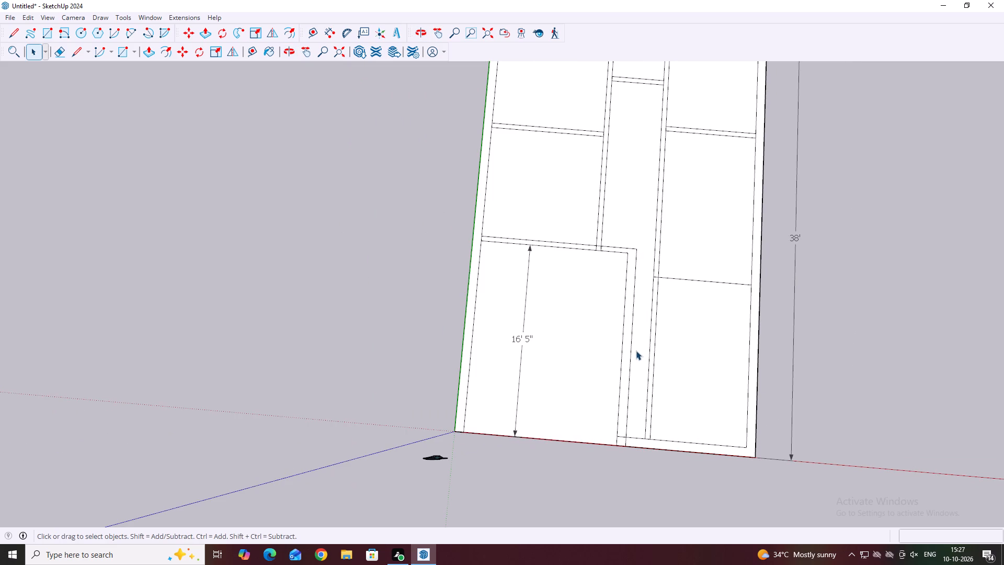
middle_click_drag(659, 391, 693, 410)
scroll(649, 355, "up", 1)
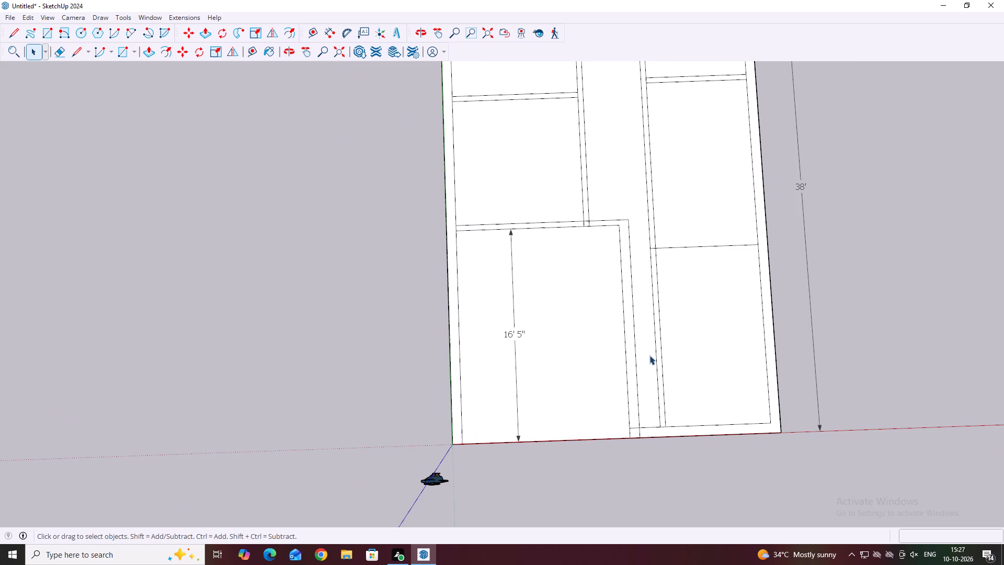
key("l")
left_click(652, 250)
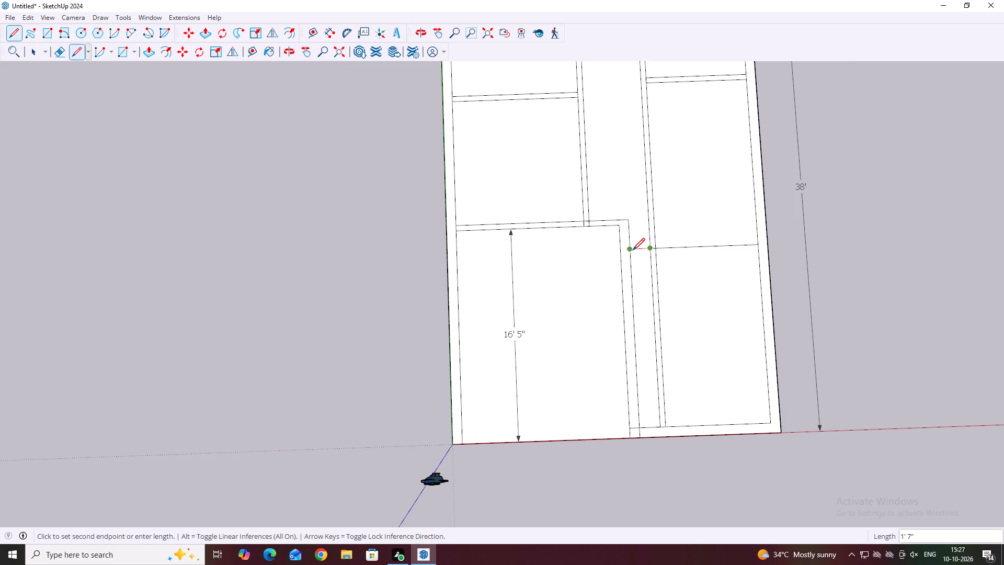
left_click(630, 251)
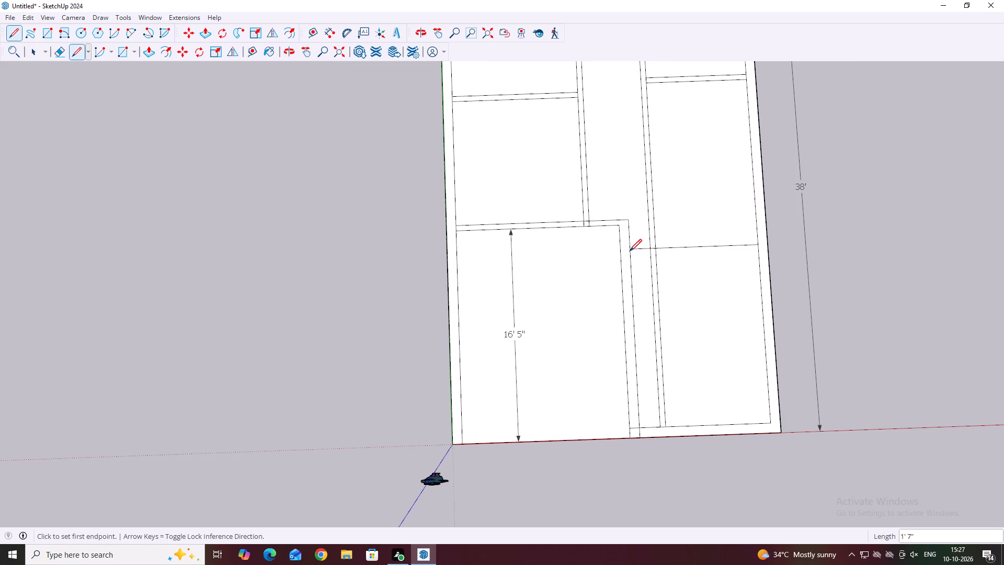
key("Escape")
key("space")
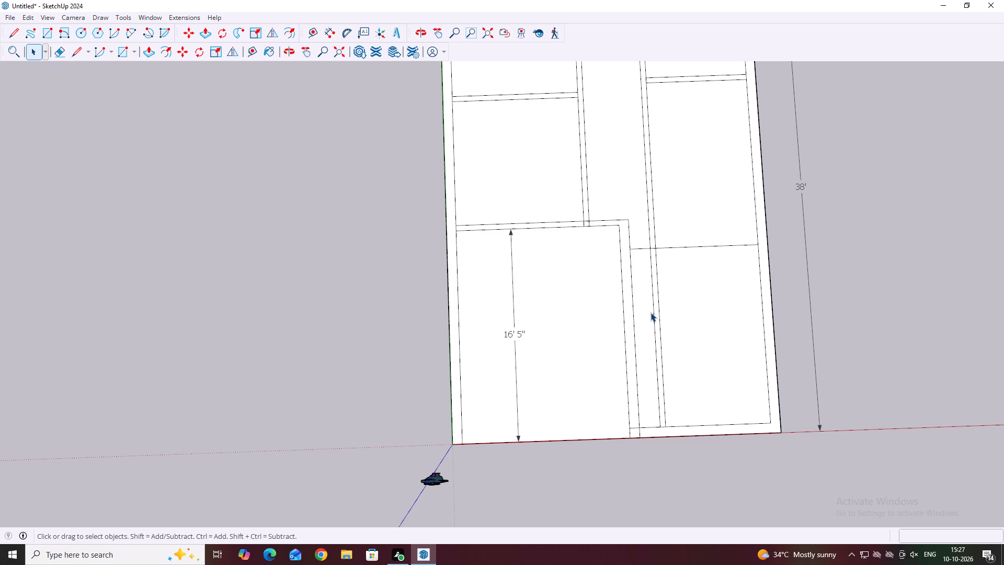
Erase both corridor wall lines between the single cross line and the red-axis outer wall.
key("e")
left_click_drag(672, 304, 649, 297)
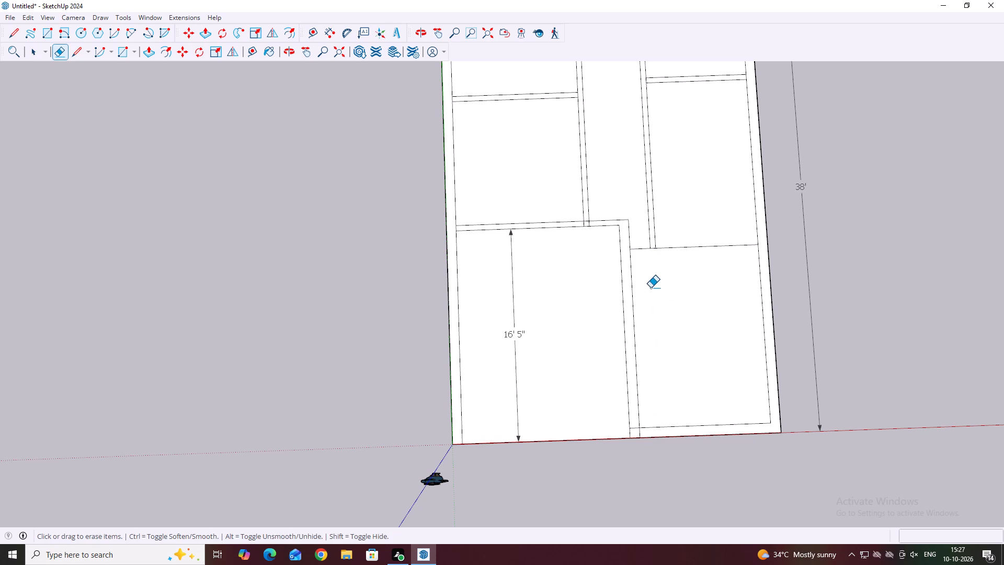
Erase the leftover segments inside the junction of the origin room's side wall and the red-axis outer wall.
scroll(640, 431, "up", 4)
left_click_drag(630, 421, 637, 426)
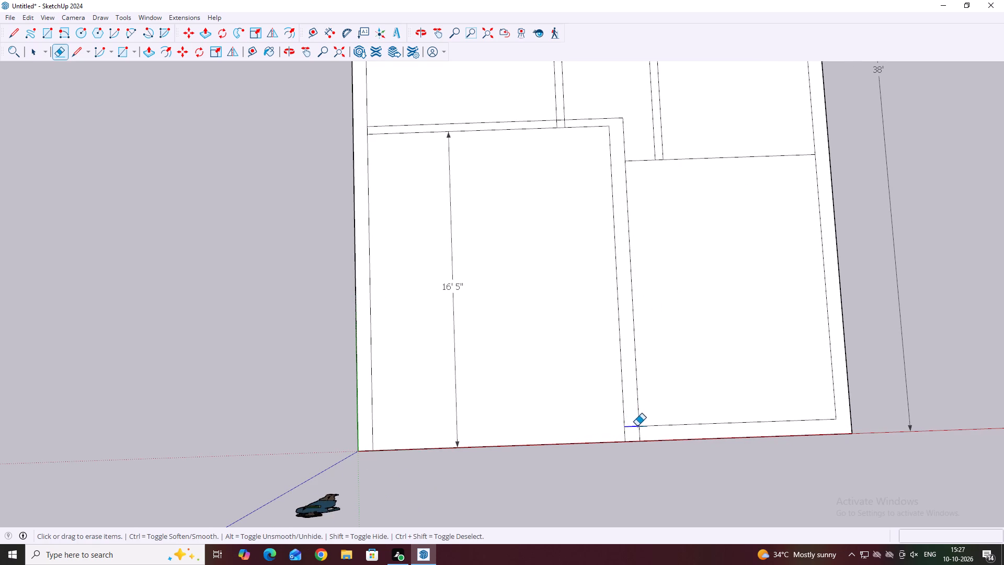
left_click_drag(637, 426, 681, 402)
key("Escape")
scroll(631, 428, "up", 2)
left_click_drag(630, 422, 643, 440)
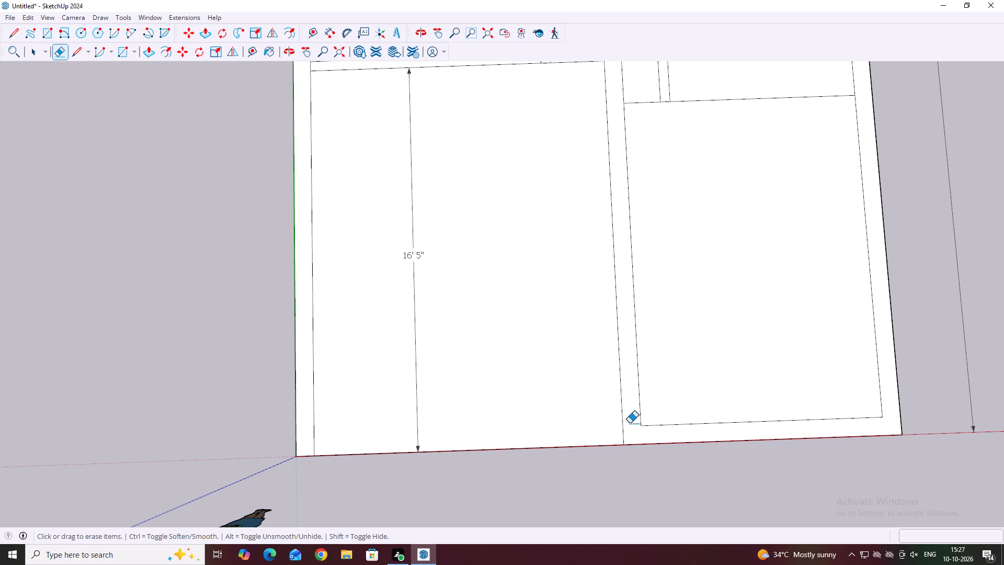
key("Escape")
scroll(614, 417, "down", 5)
key("space")
Copy the long segment of the single cross line 5" along the green axis, away from the red-axis outer wall.
middle_click_drag(731, 368, 675, 398)
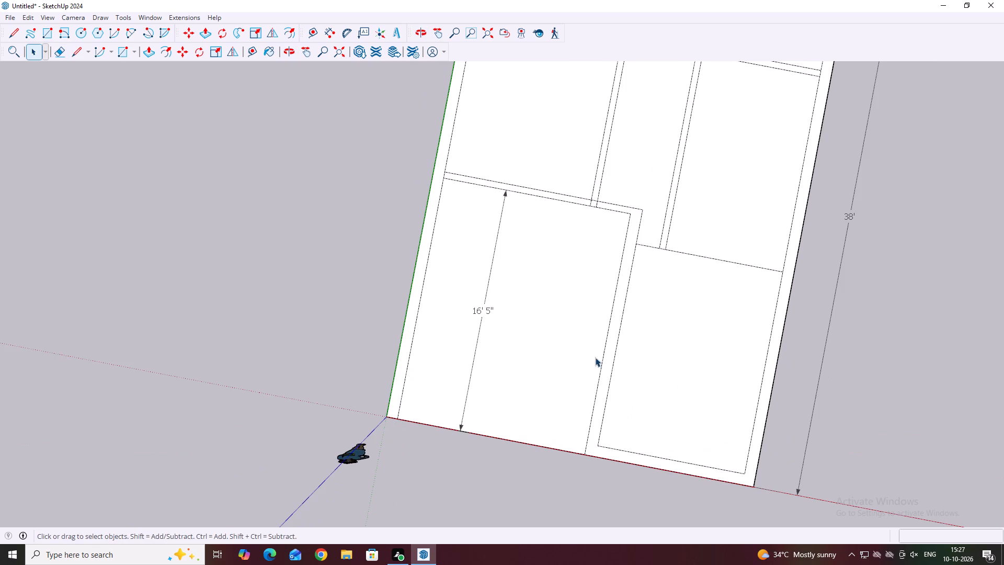
scroll(667, 261, "up", 2)
left_click(696, 252)
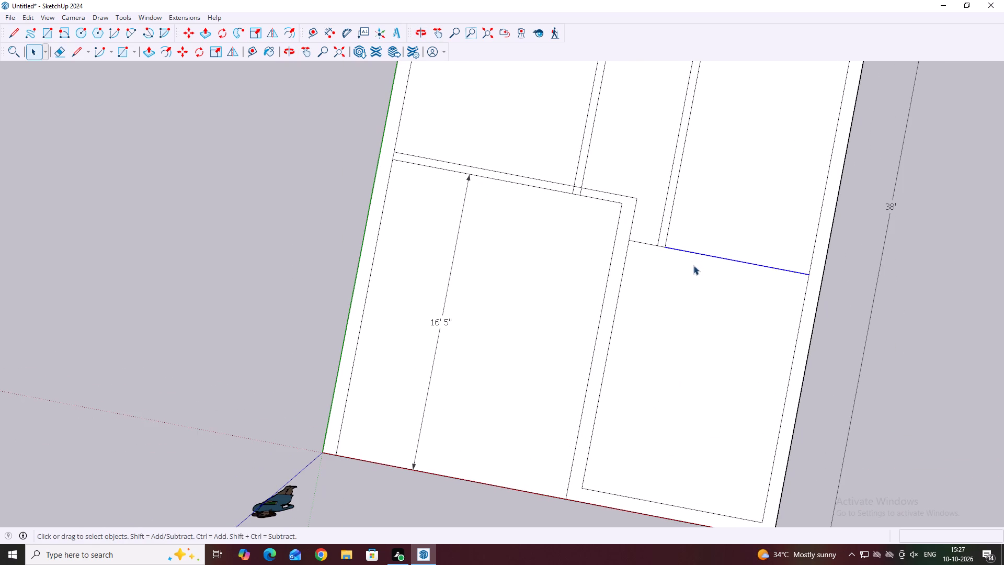
scroll(656, 248, "up", 2)
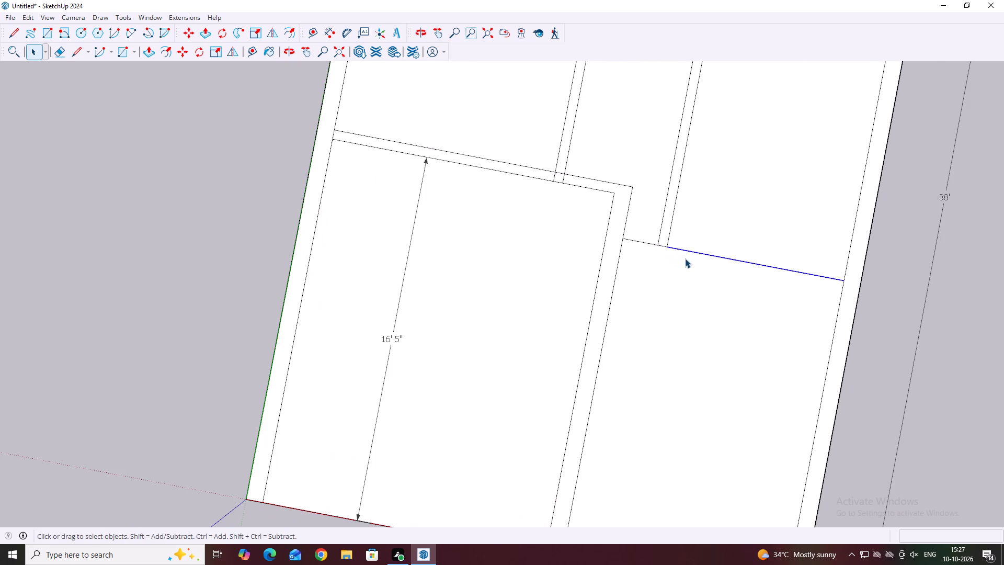
key("m")
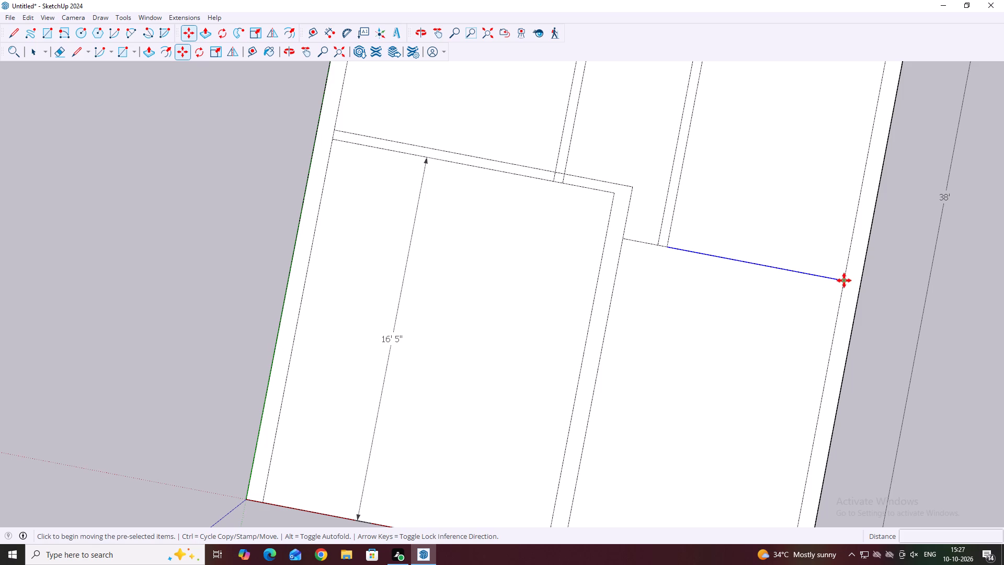
left_click(843, 280)
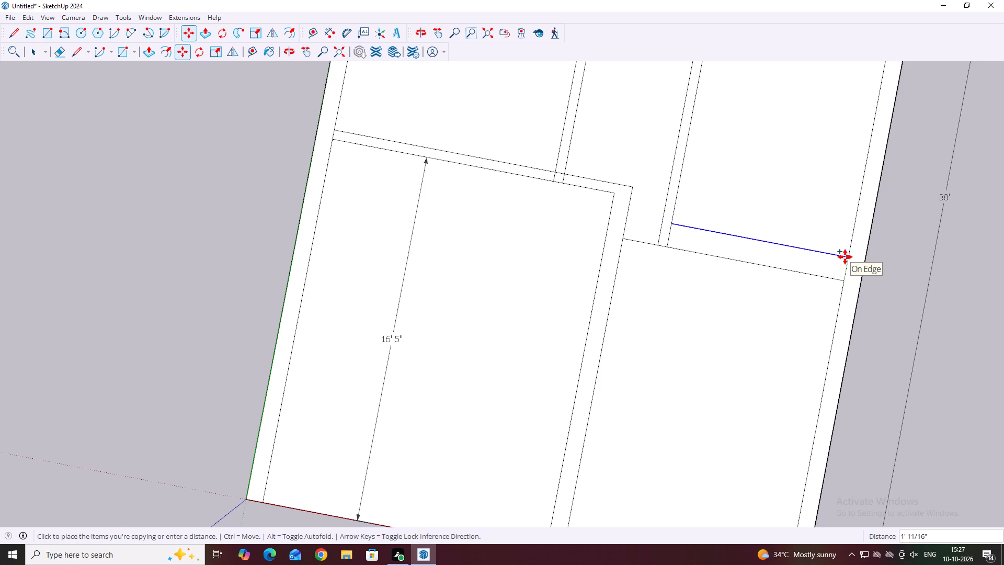
key("5")
key("Return")
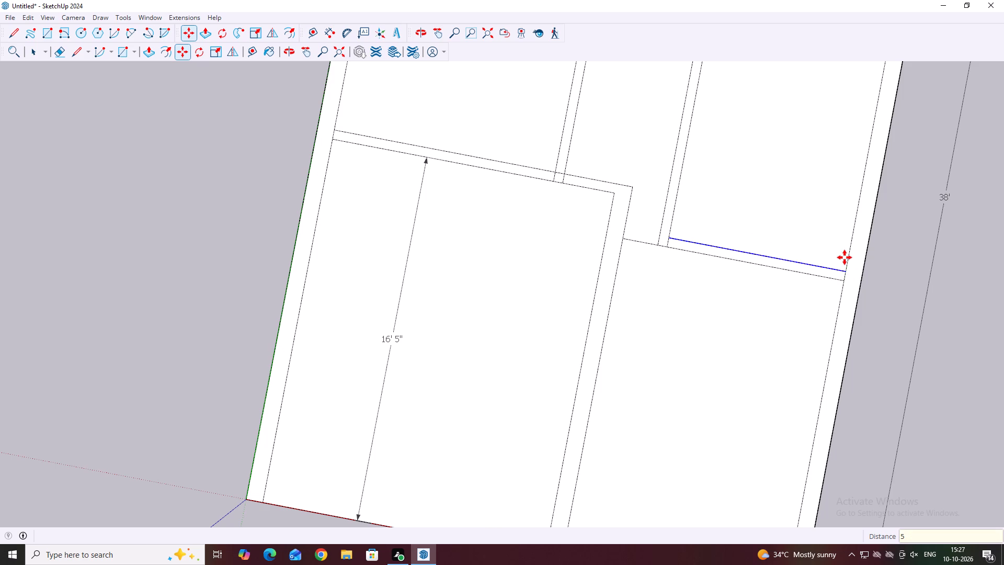
key("Escape")
Copy the short cross-line segment in the corridor 5" along the green axis, in line with the long segment's copy.
scroll(629, 241, "up", 2)
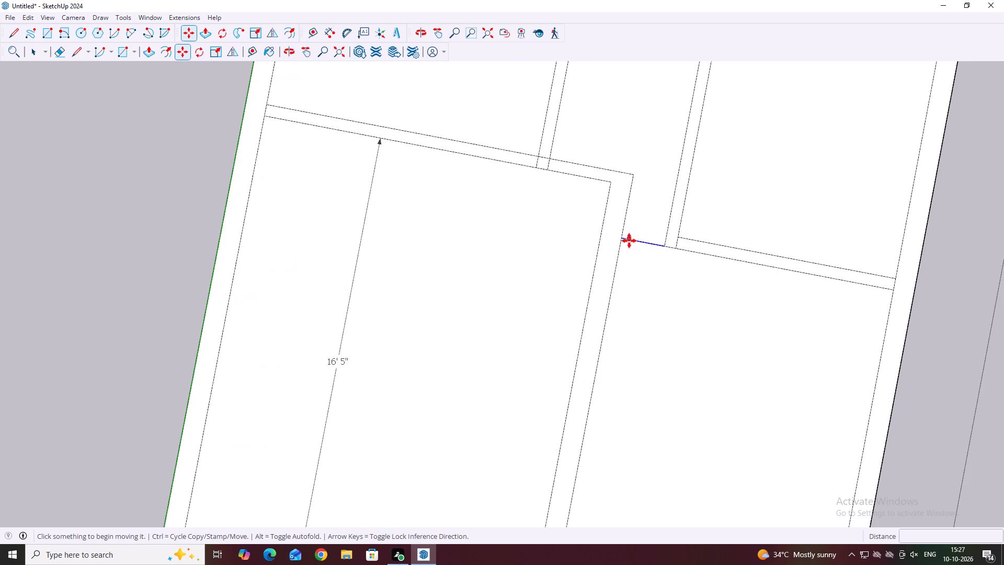
left_click(643, 244)
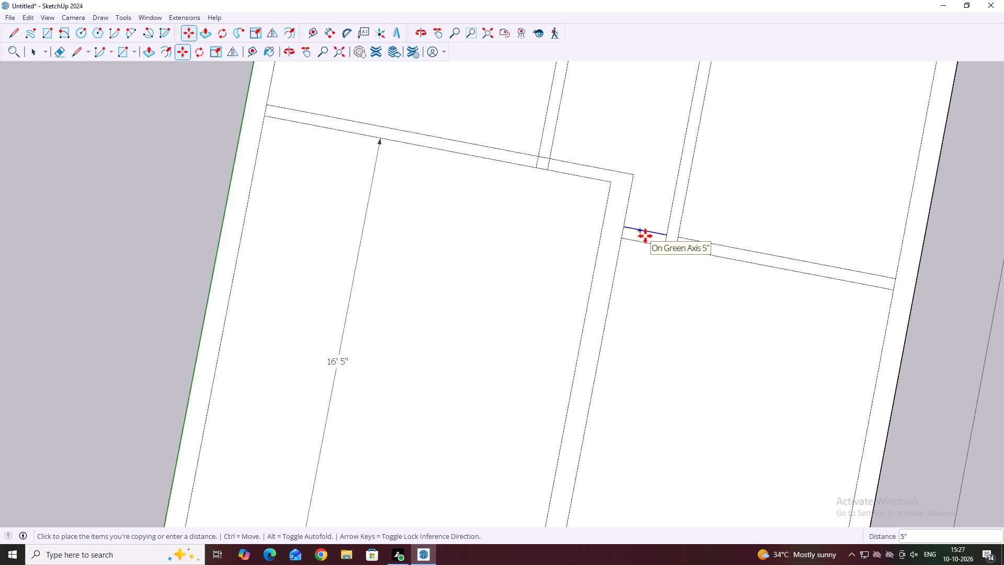
left_click(645, 234)
key("Escape")
key("space")
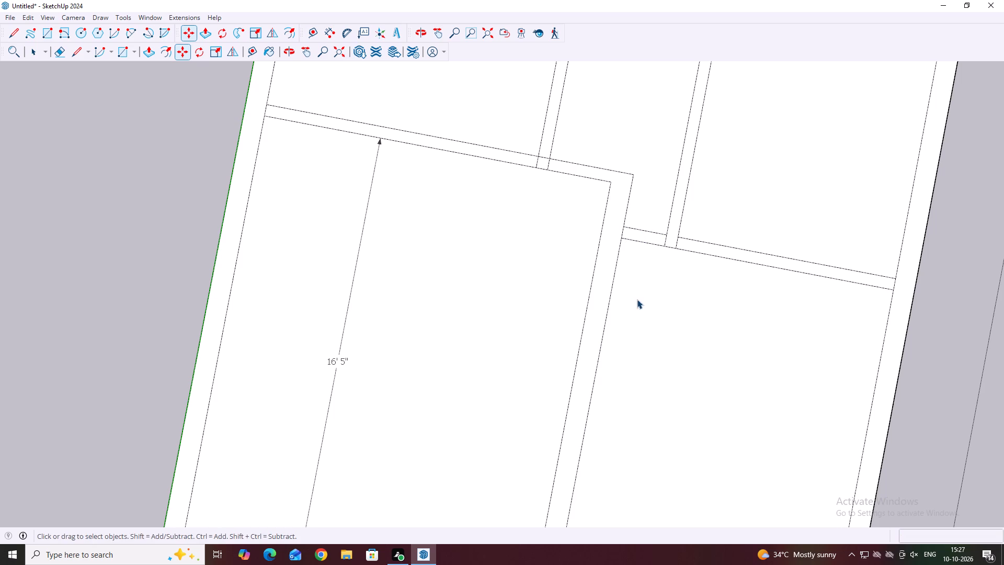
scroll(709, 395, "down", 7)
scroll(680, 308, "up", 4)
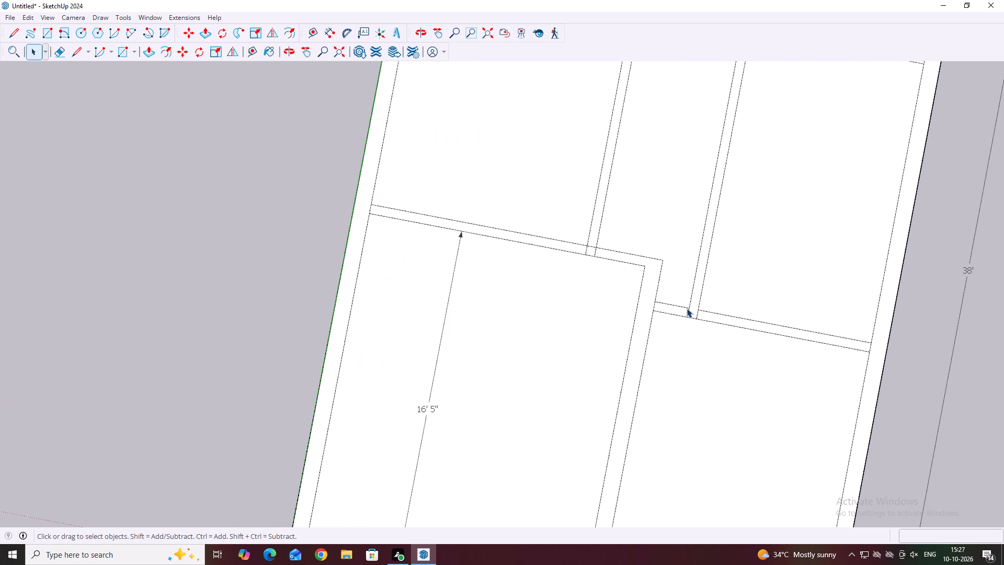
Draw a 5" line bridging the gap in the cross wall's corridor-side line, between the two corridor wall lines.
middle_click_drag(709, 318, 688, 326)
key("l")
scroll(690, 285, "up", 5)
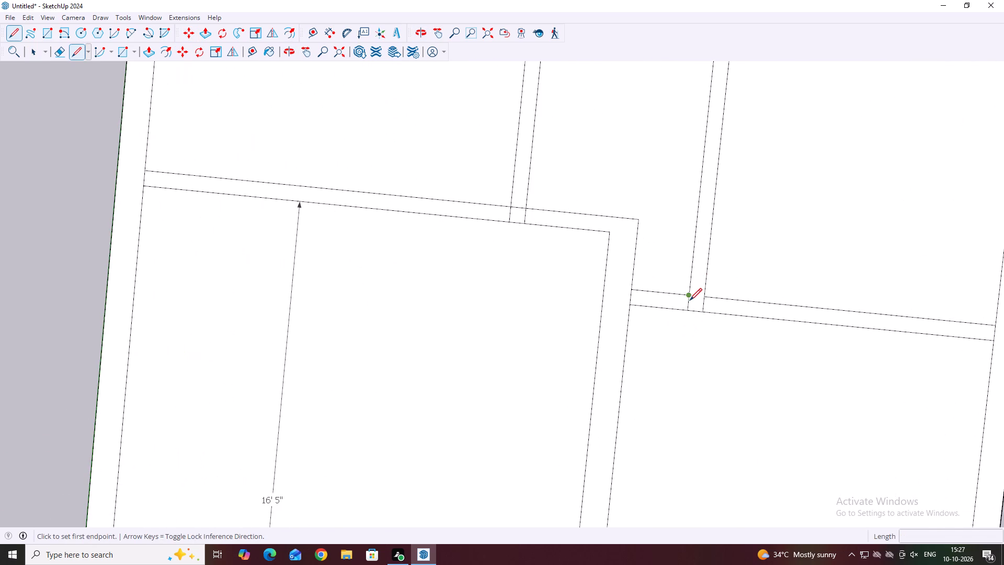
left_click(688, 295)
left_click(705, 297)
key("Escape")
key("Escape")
Erase the corridor wall stubs and the bridging segment inside its junction with the cross wall.
key("space")
key("e")
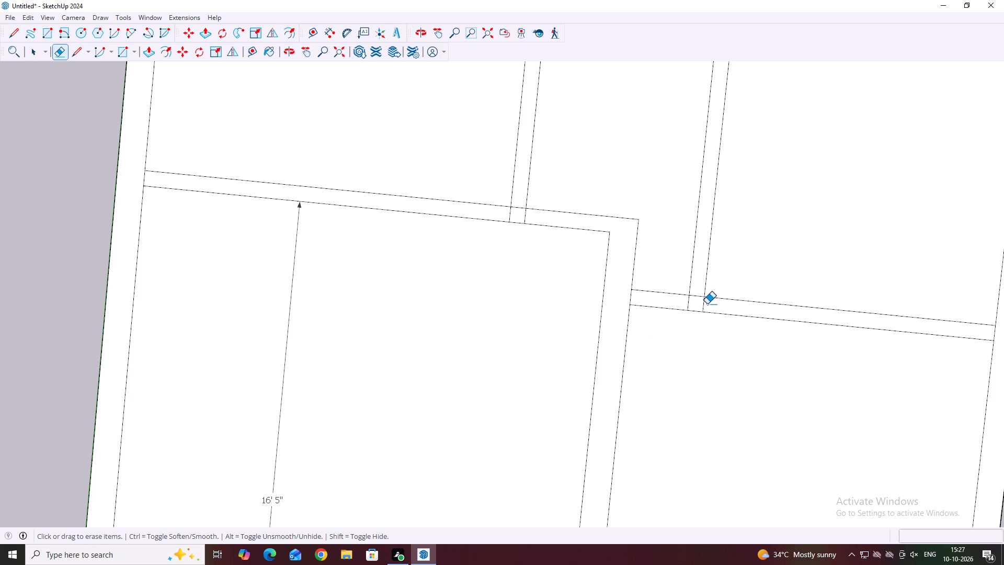
left_click_drag(715, 306, 686, 302)
scroll(623, 389, "down", 3)
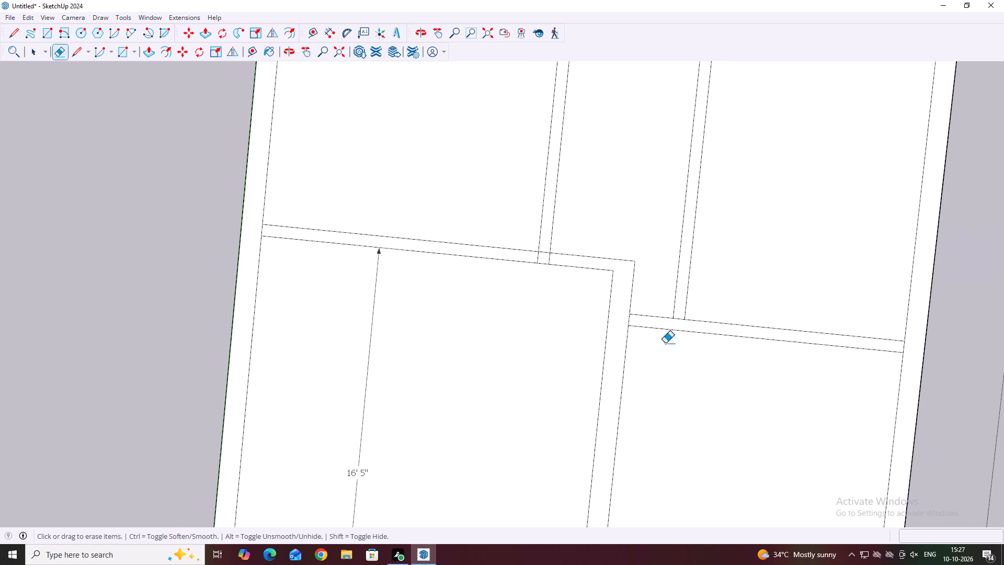
left_click_drag(677, 322, 680, 310)
key("Escape")
Copy the cross wall's long upper line 4' along the green axis, away from the red-axis outer wall.
scroll(624, 365, "down", 5)
key("space")
scroll(656, 362, "down", 8)
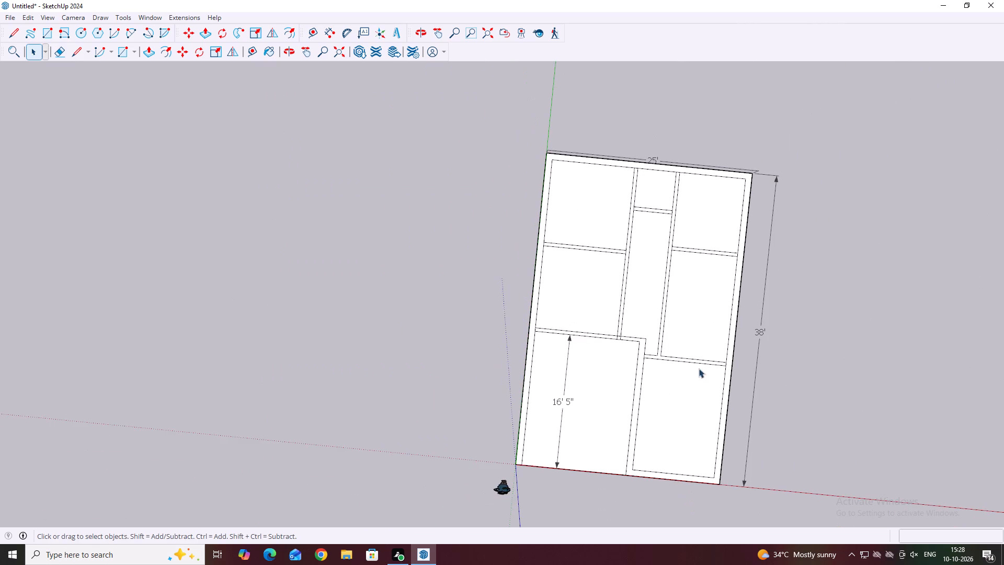
middle_click_drag(729, 307, 731, 380)
scroll(722, 375, "up", 2)
scroll(689, 348, "up", 2)
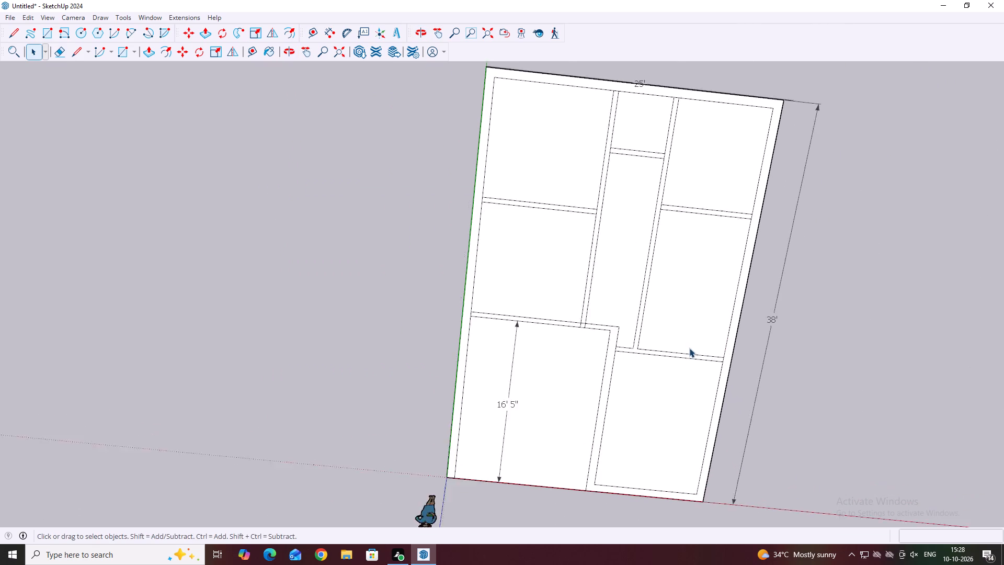
scroll(689, 348, "up", 3)
left_click(684, 355)
key("m")
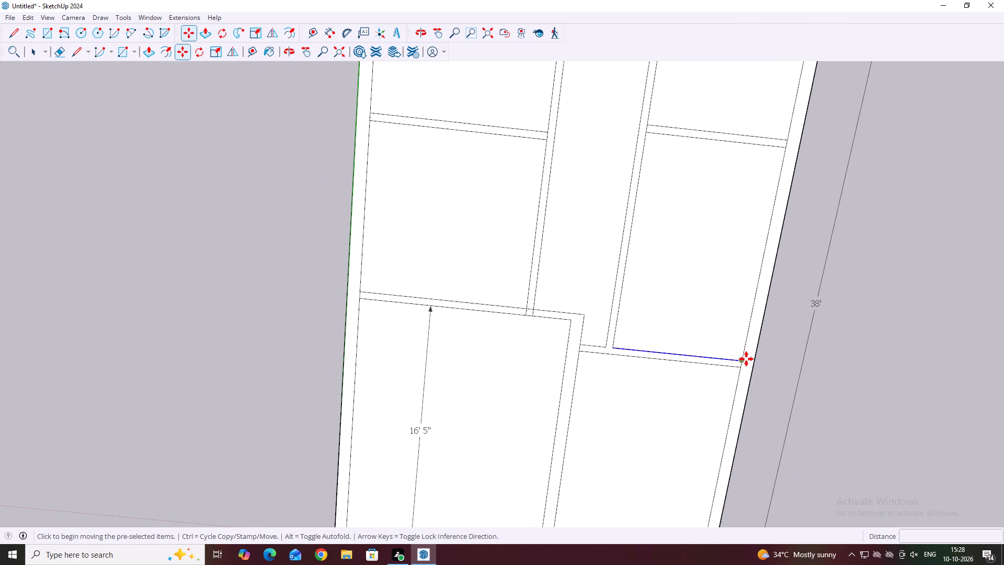
left_click(739, 361)
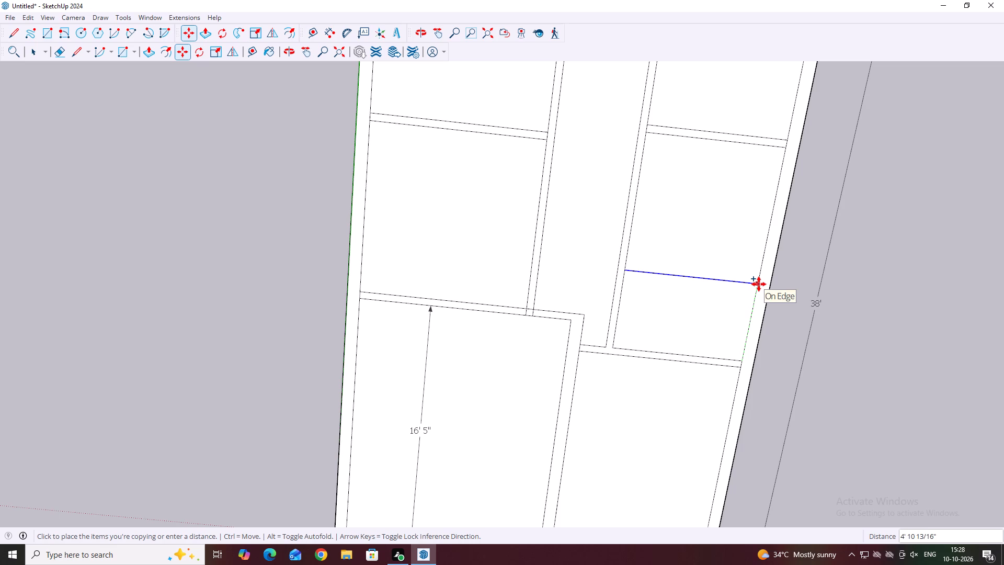
type("4'")
key("Return")
key("Escape")
key("space")
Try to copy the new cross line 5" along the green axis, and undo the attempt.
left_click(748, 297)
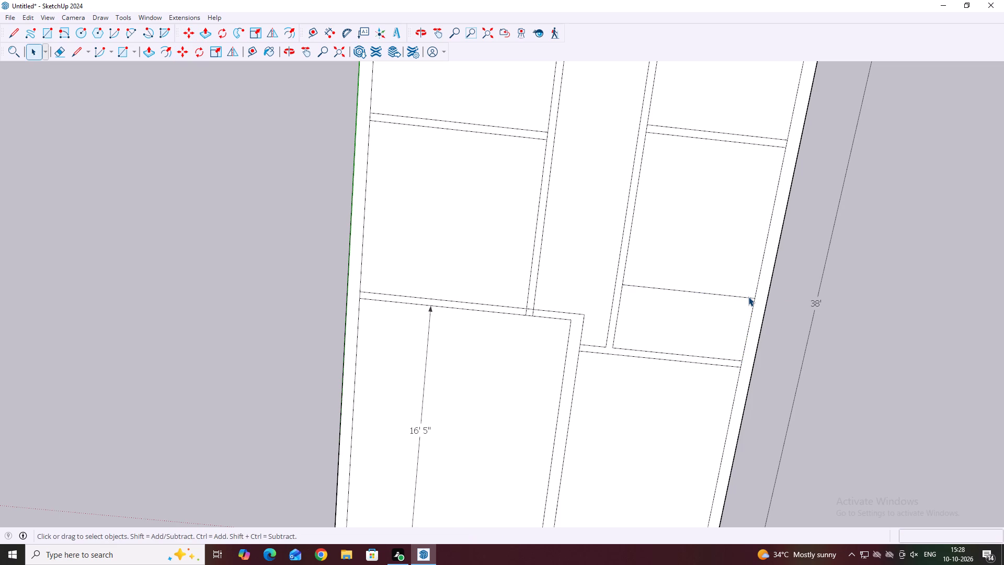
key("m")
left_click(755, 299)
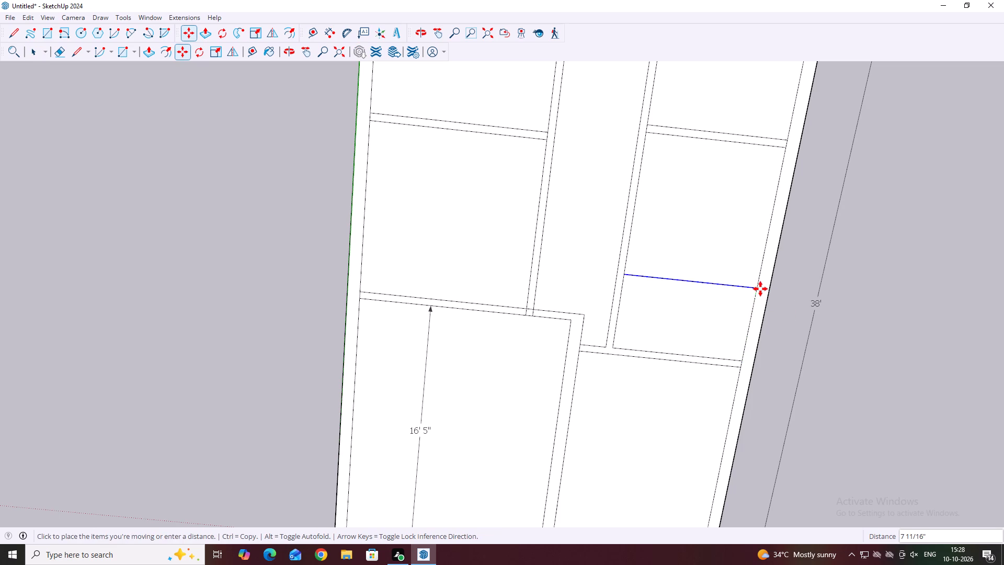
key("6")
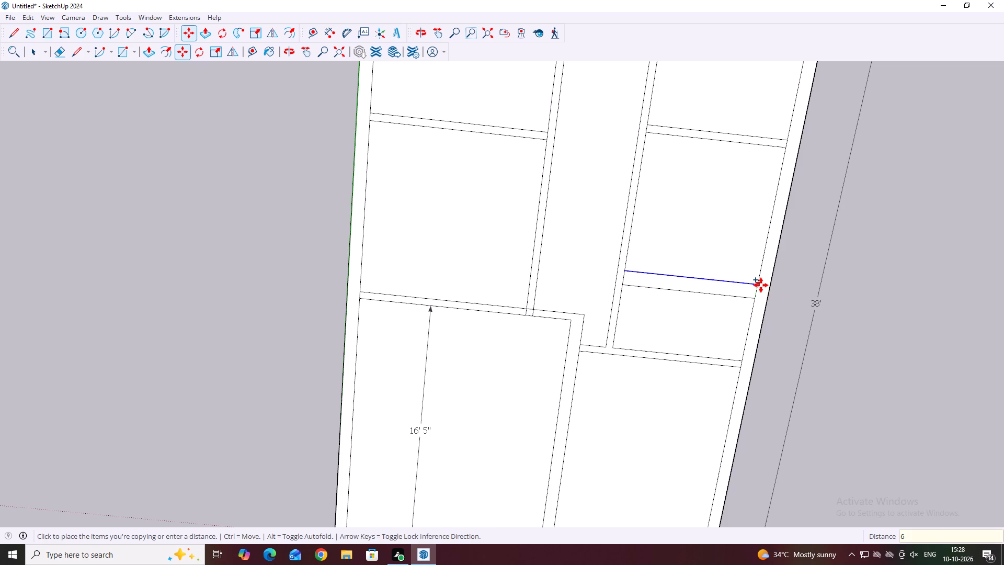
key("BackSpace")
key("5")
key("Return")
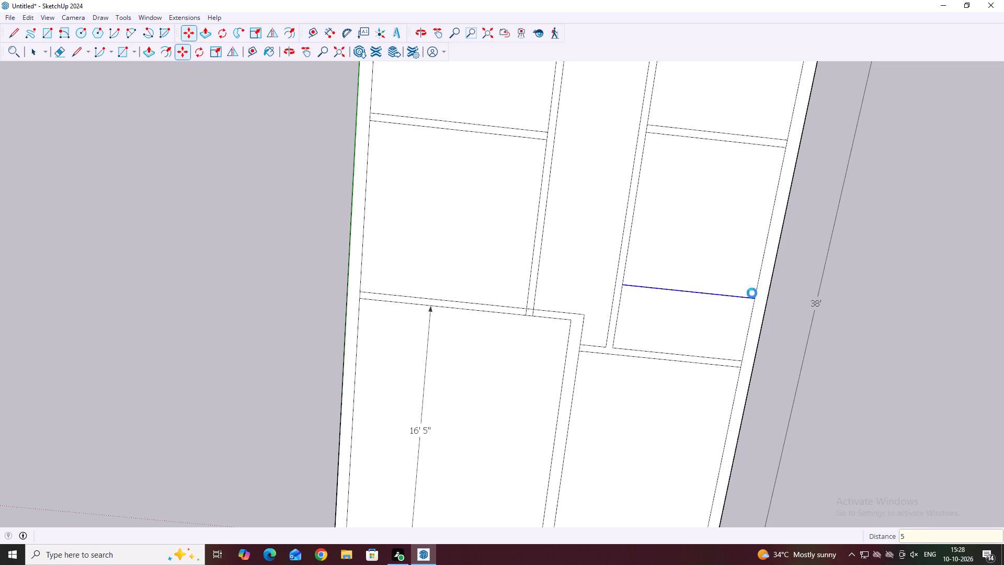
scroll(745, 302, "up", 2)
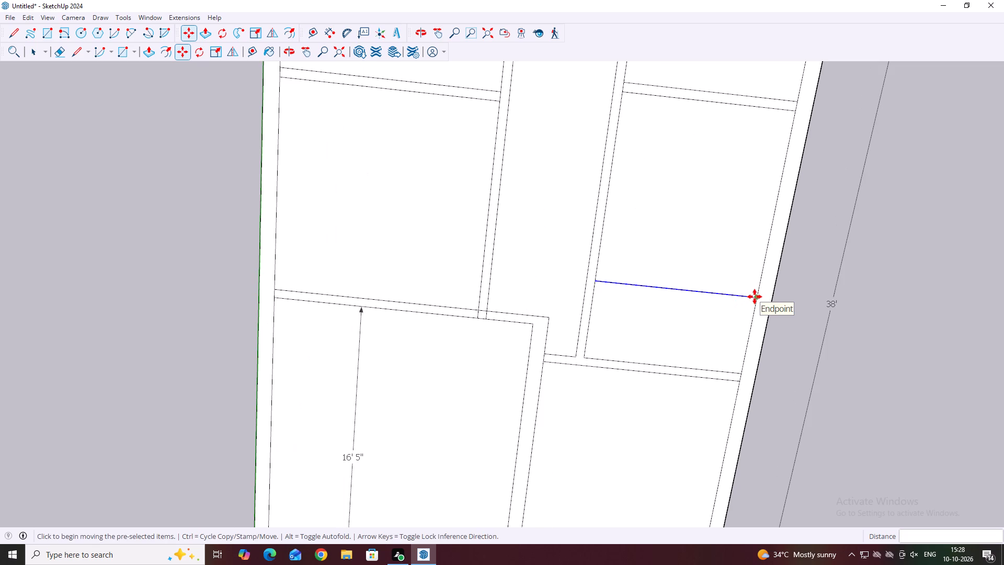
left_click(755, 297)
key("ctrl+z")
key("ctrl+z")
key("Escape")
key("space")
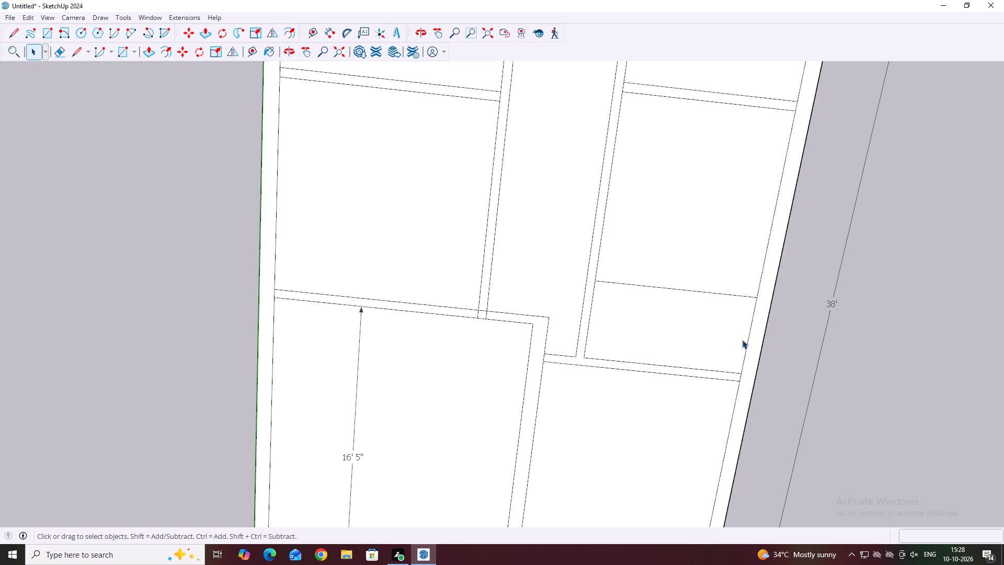
Check the distance from the cross wall to the new cross line with a trial dimension.
left_click(329, 28)
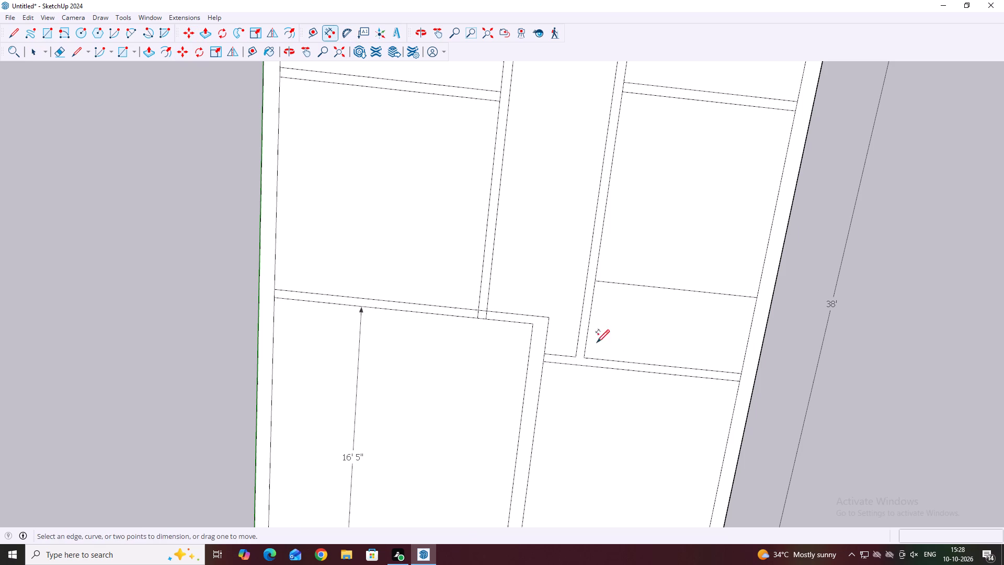
left_click(662, 365)
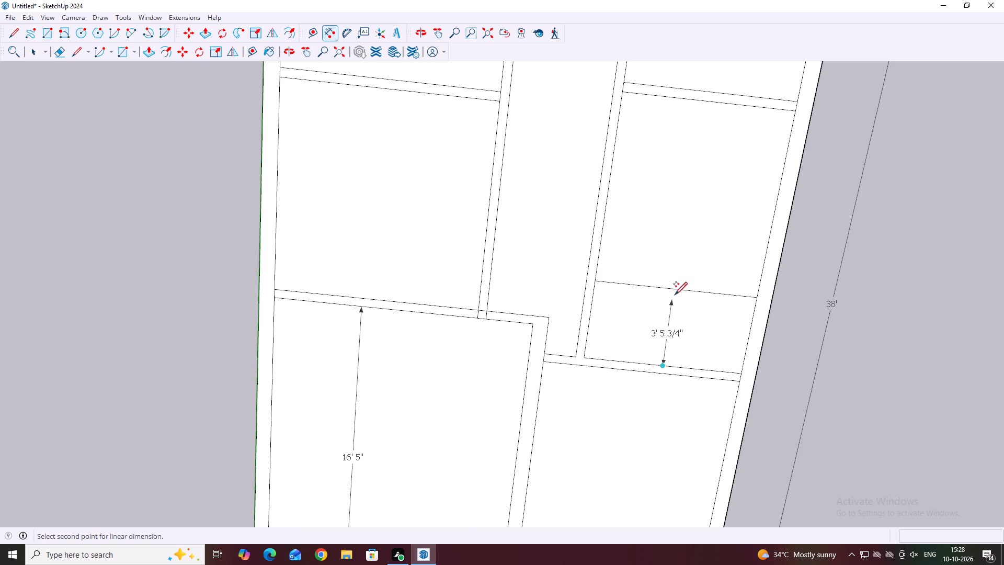
key("Escape")
key("space")
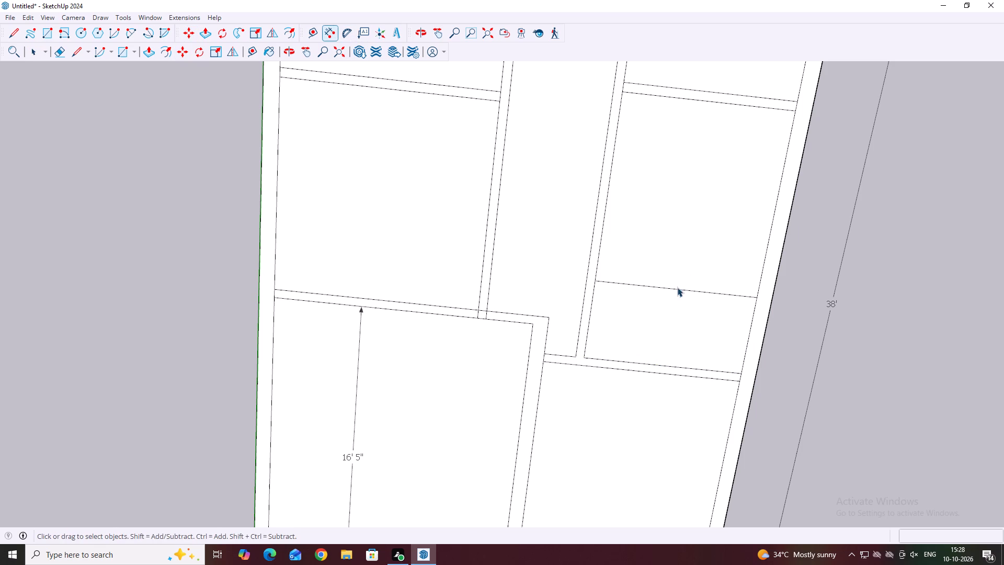
Copy the new cross line 5" along the green axis, away from the red-axis outer wall, to form a wall.
left_click(680, 290)
key("m")
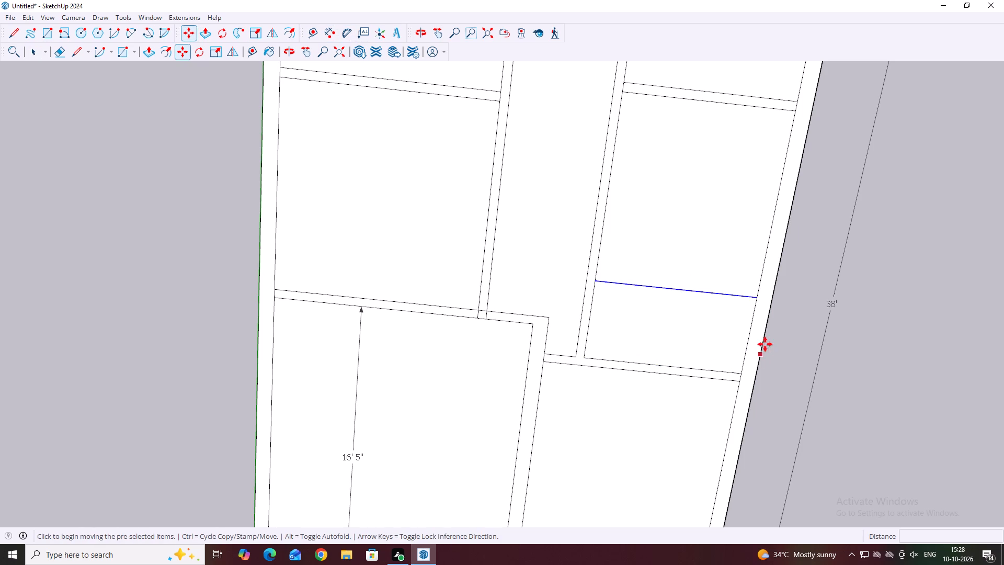
left_click(758, 297)
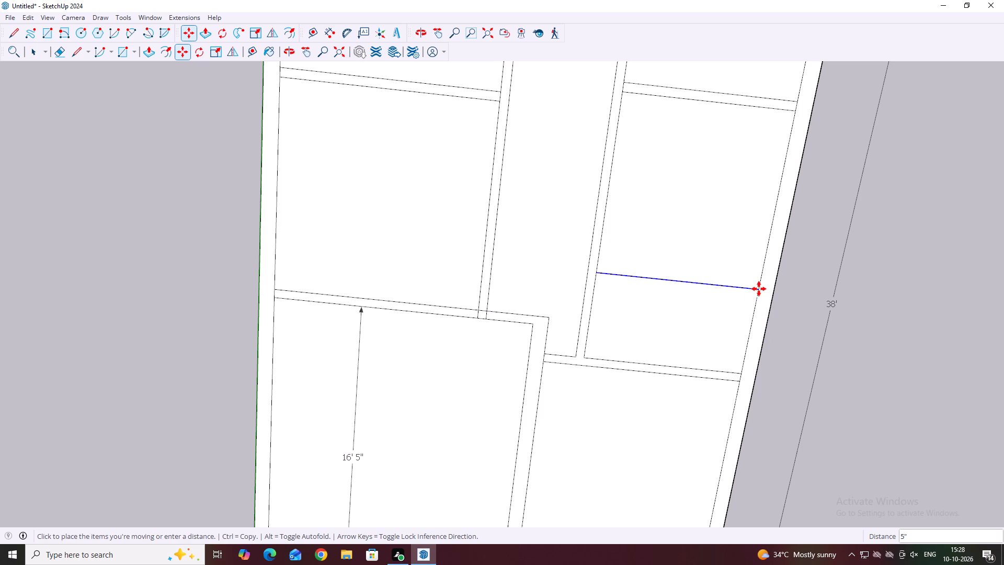
left_click(760, 284)
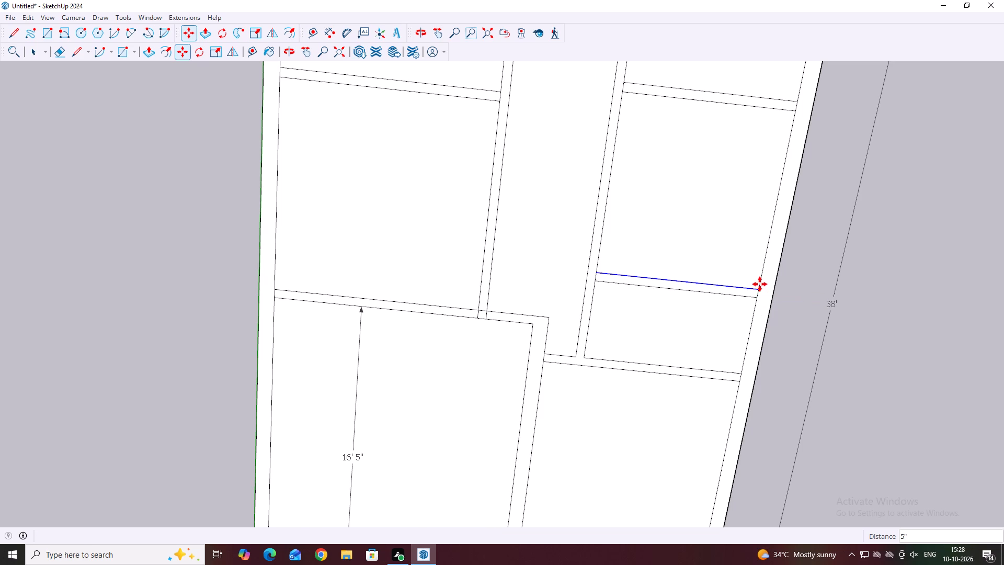
key("Escape")
key("space")
Examine the overall floor plan layout from several angles.
scroll(635, 440, "down", 2)
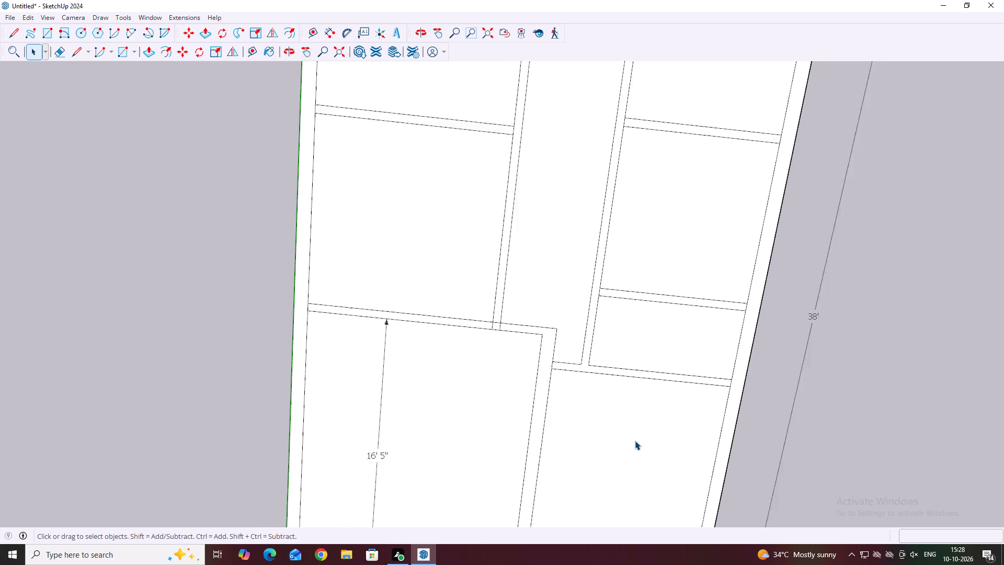
scroll(635, 440, "down", 3)
middle_click_drag(713, 472, 721, 393)
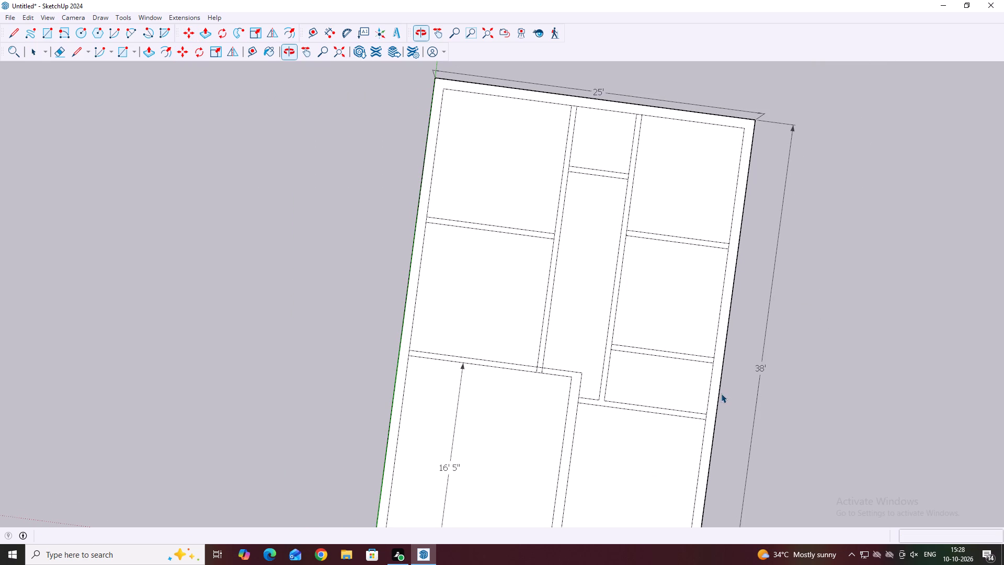
middle_click_drag(601, 363, 687, 424)
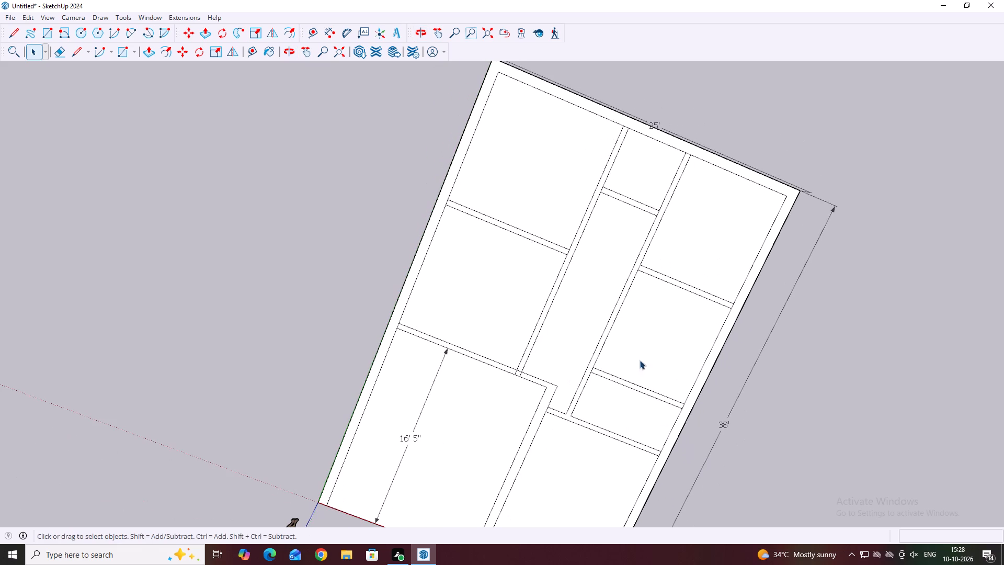
scroll(591, 477, "down", 3)
middle_click_drag(565, 470, 660, 354)
scroll(453, 416, "down", 7)
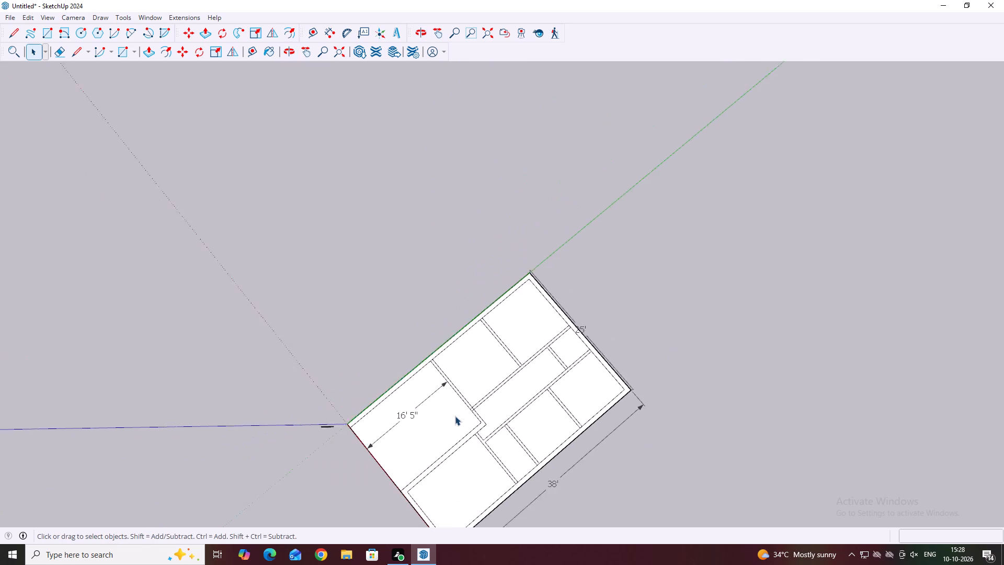
scroll(455, 416, "down", 2)
middle_click_drag(391, 505, 508, 343)
middle_click_drag(462, 471, 598, 412)
scroll(538, 369, "up", 4)
middle_click_drag(543, 361, 551, 380)
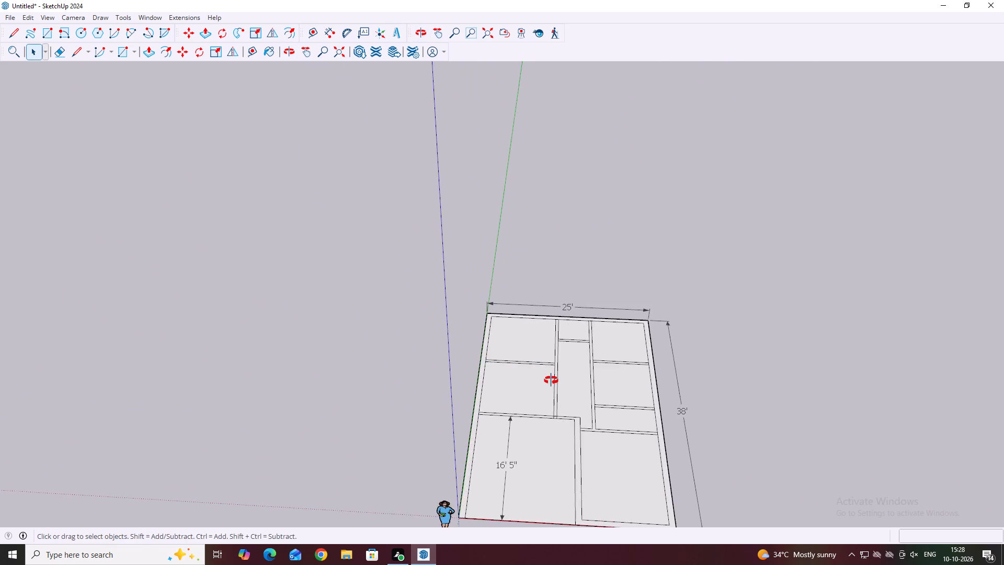
middle_click_drag(551, 380, 574, 464)
Draw two 5" lines extending the partition between the two far green-axis-side rooms across the adjoining corridor wall.
scroll(554, 340, "up", 6)
middle_click_drag(553, 344, 549, 424)
scroll(542, 332, "up", 5)
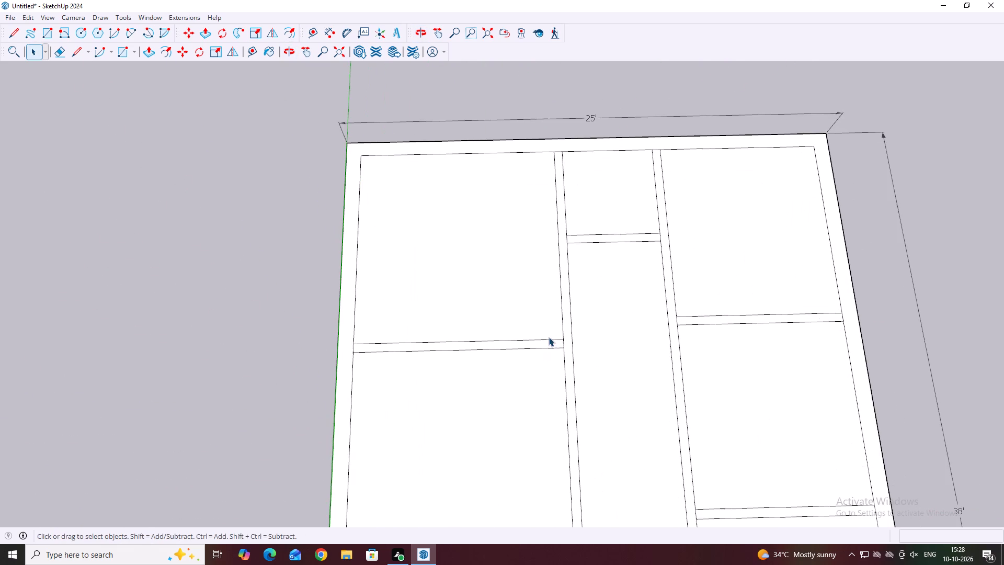
key("l")
scroll(532, 369, "up", 7)
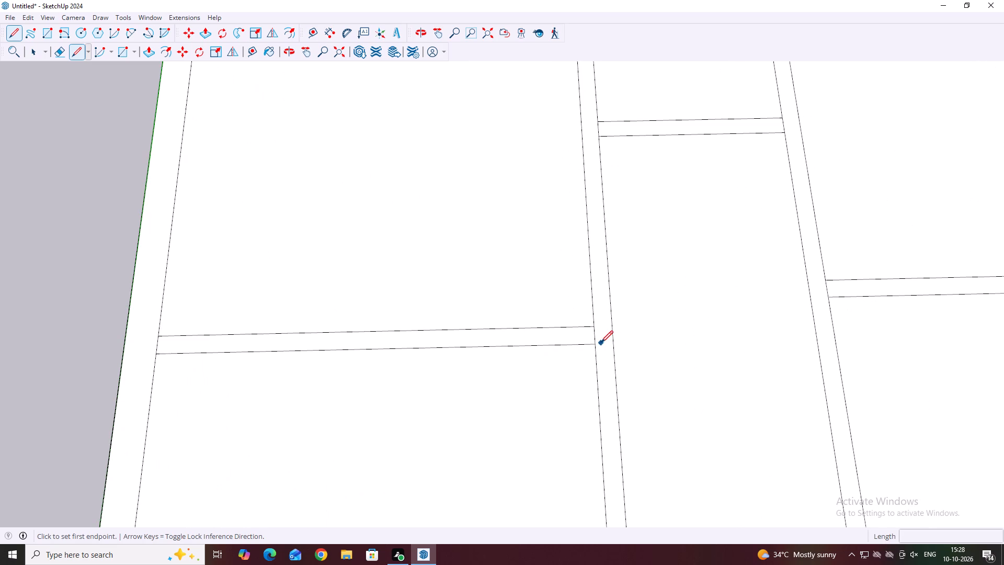
left_click(596, 343)
left_click(612, 344)
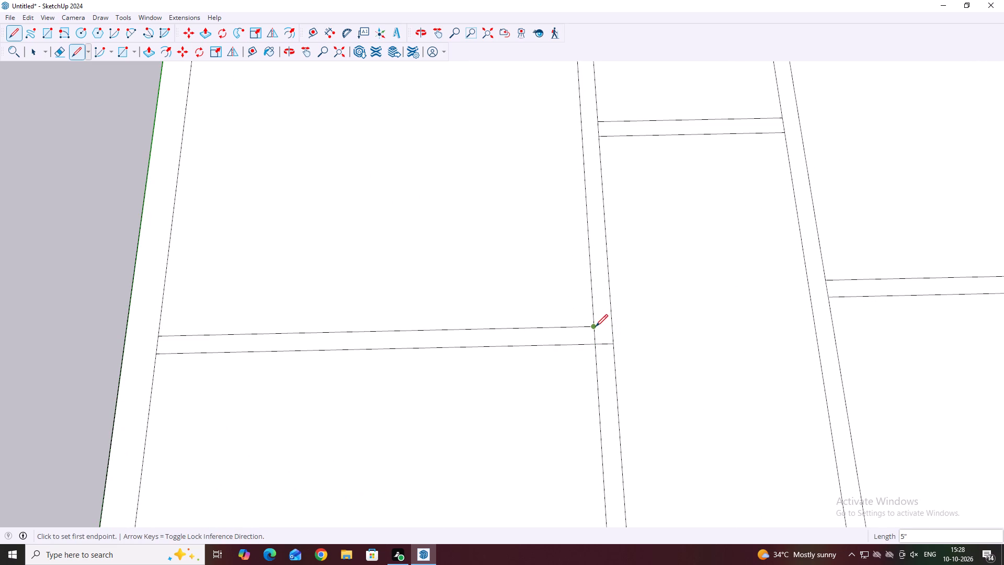
left_click(595, 326)
left_click(612, 325)
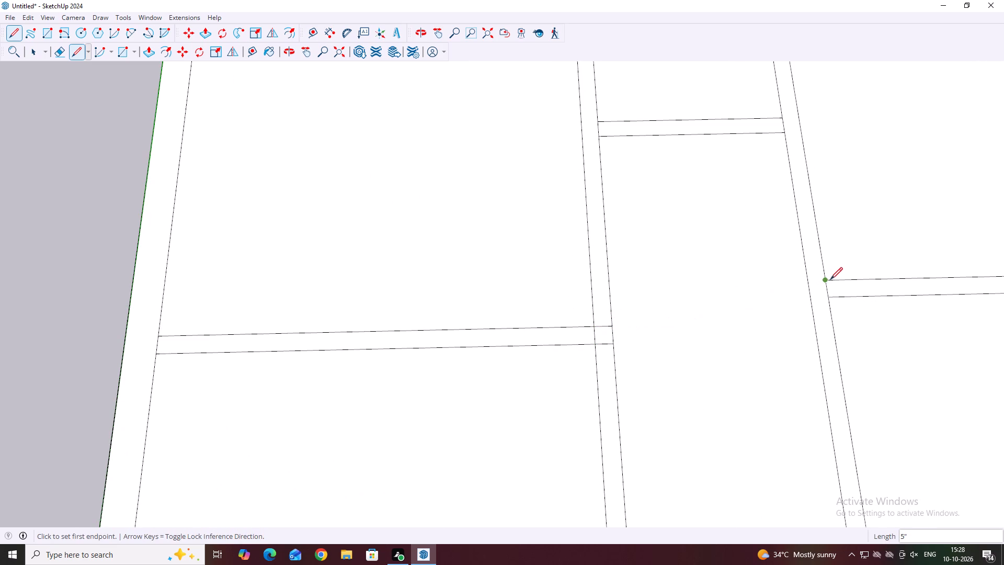
Draw two 5" lines extending the far partition on the 38' dimension side across its adjoining corridor wall.
left_click(828, 278)
left_click(805, 280)
left_click(831, 294)
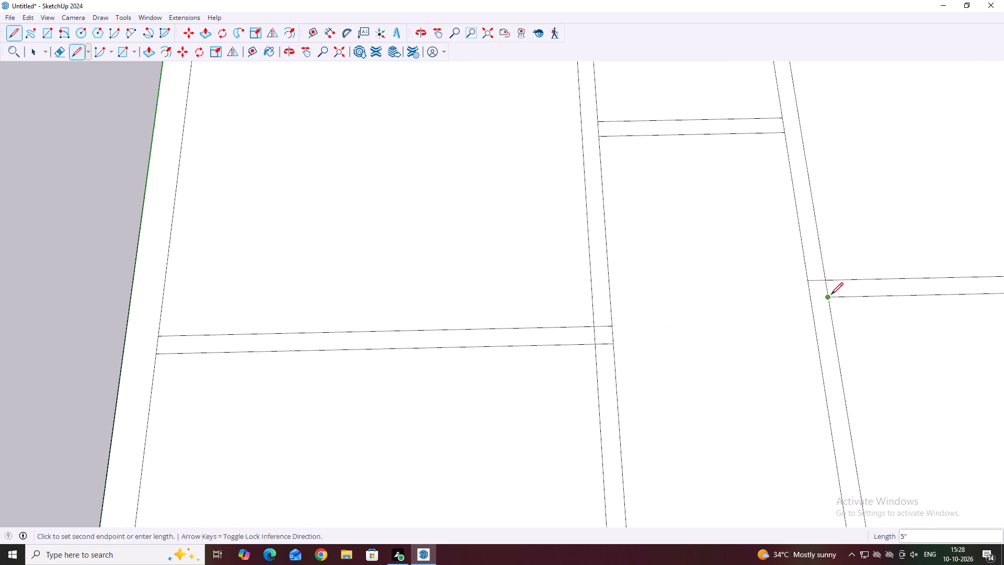
left_click(807, 300)
scroll(679, 300, "down", 3)
scroll(723, 389, "down", 4)
scroll(703, 317, "down", 3)
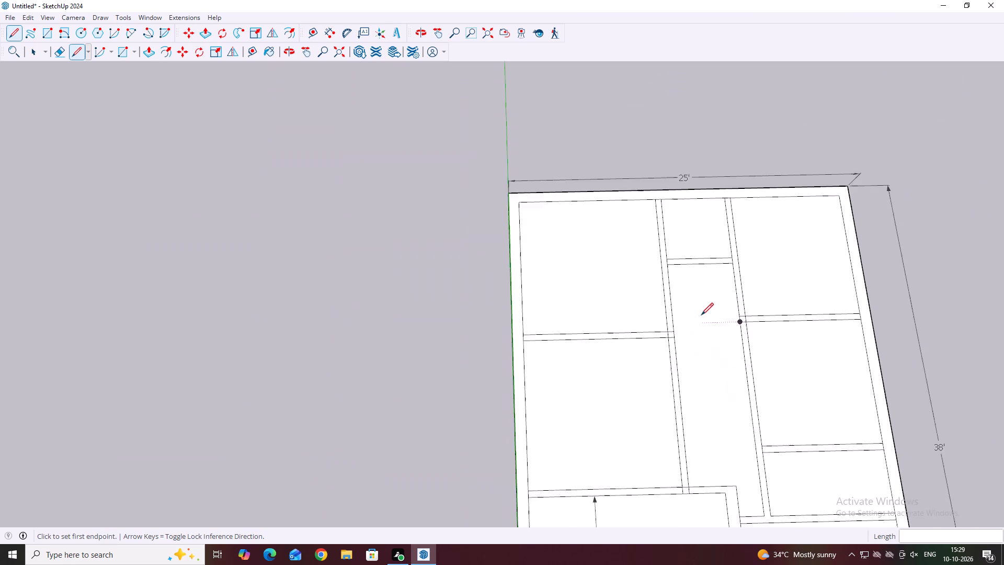
Draw two 5" lines extending the nearer partition on the 38' dimension side across its adjoining corridor wall.
scroll(701, 315, "down", 4)
scroll(752, 444, "up", 9)
left_click(751, 422)
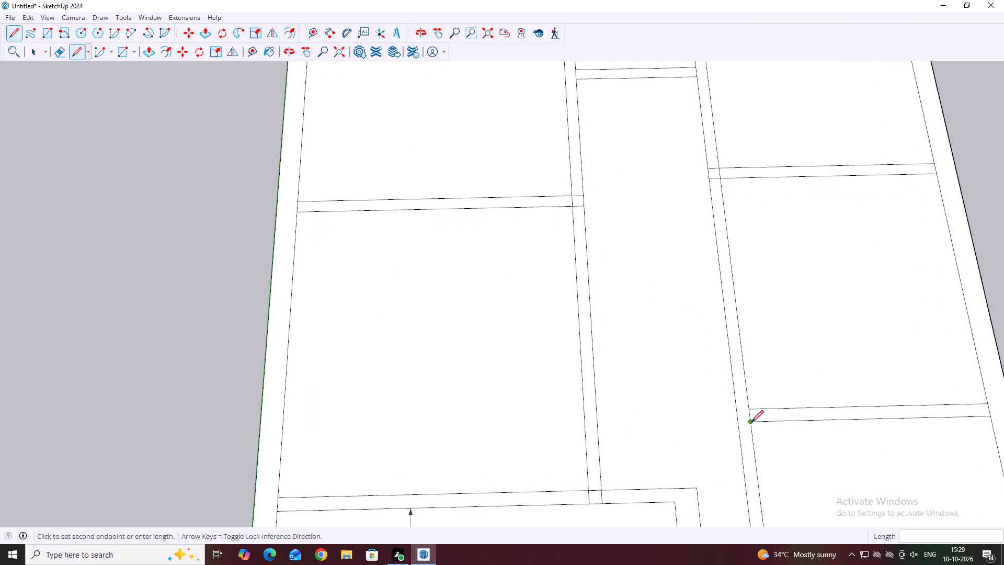
left_click(738, 424)
left_click(752, 406)
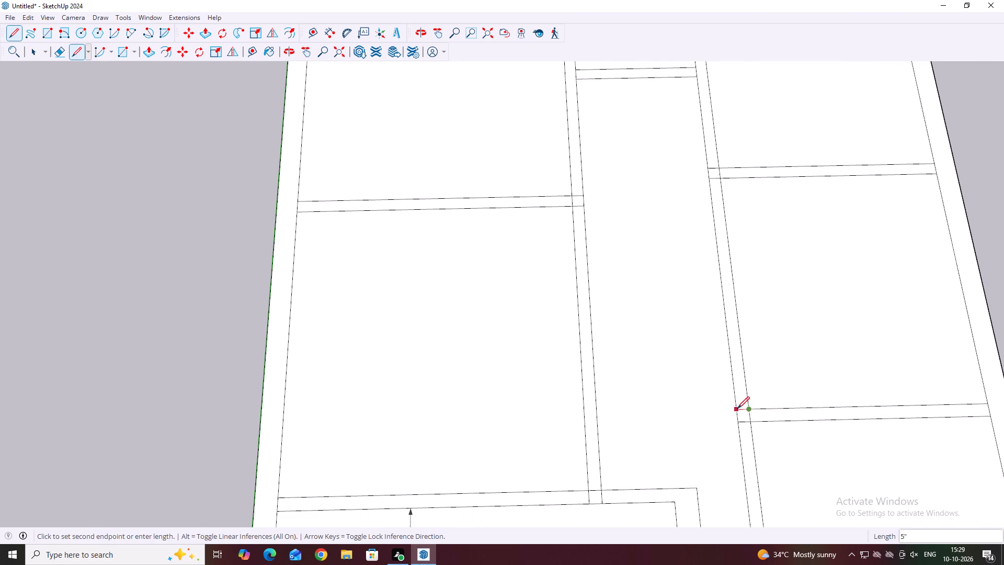
left_click(736, 408)
Draw four 5" lines extending the short cross partition inside the corridor across the corridor walls at both its ends.
scroll(671, 365, "down", 8)
scroll(667, 210, "up", 3)
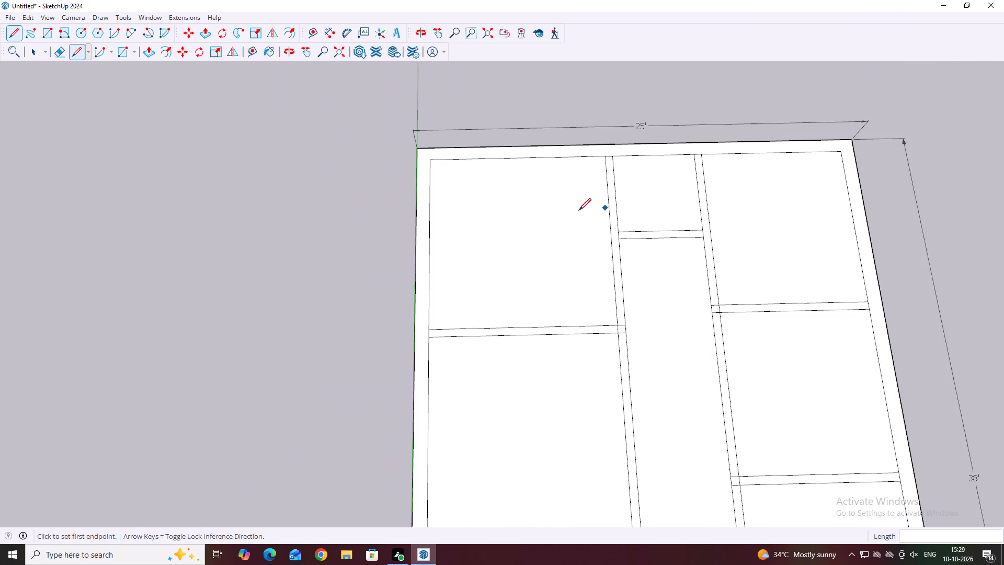
scroll(595, 234, "up", 4)
left_click(609, 230)
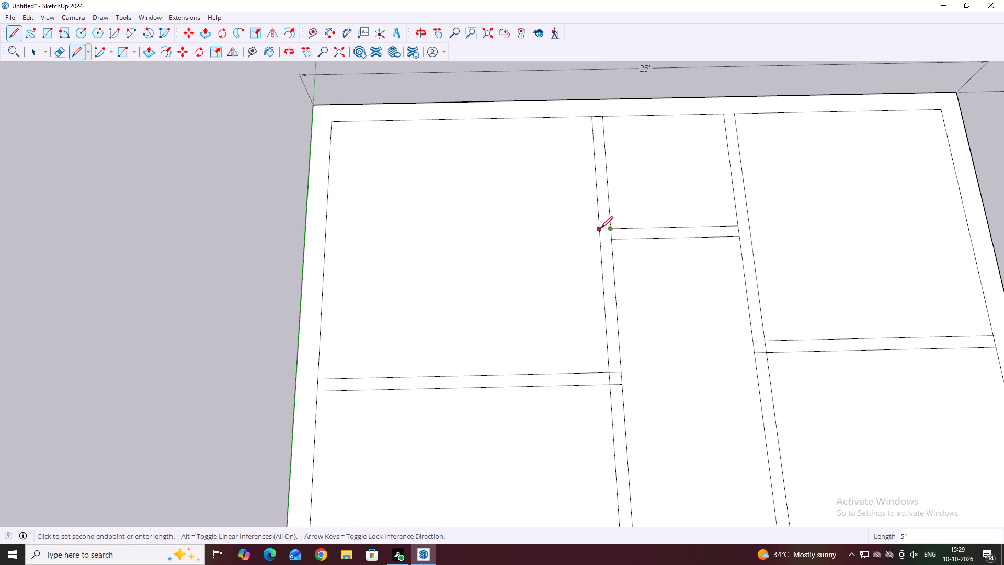
left_click(601, 228)
left_click(613, 239)
left_click(601, 238)
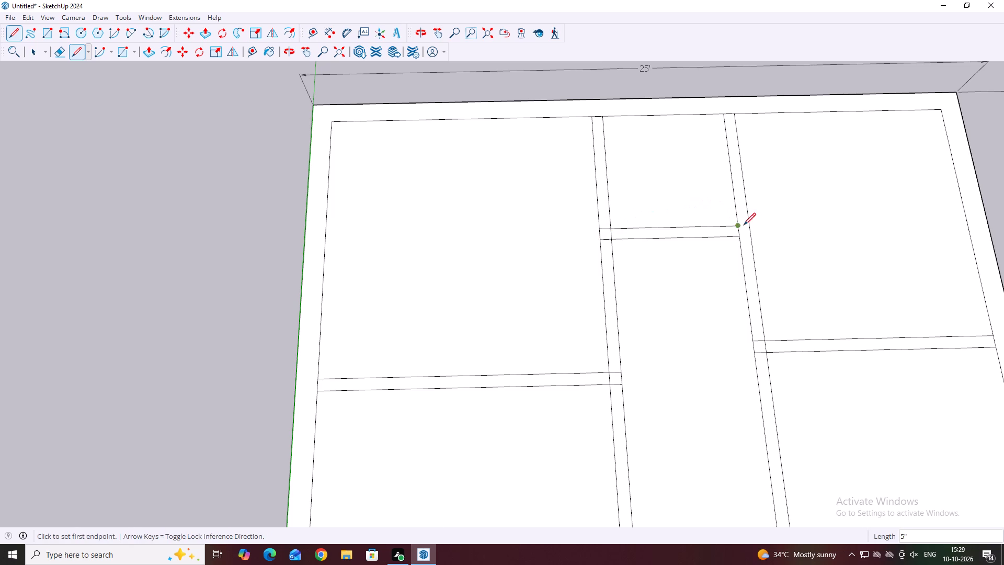
left_click(734, 227)
left_click(754, 227)
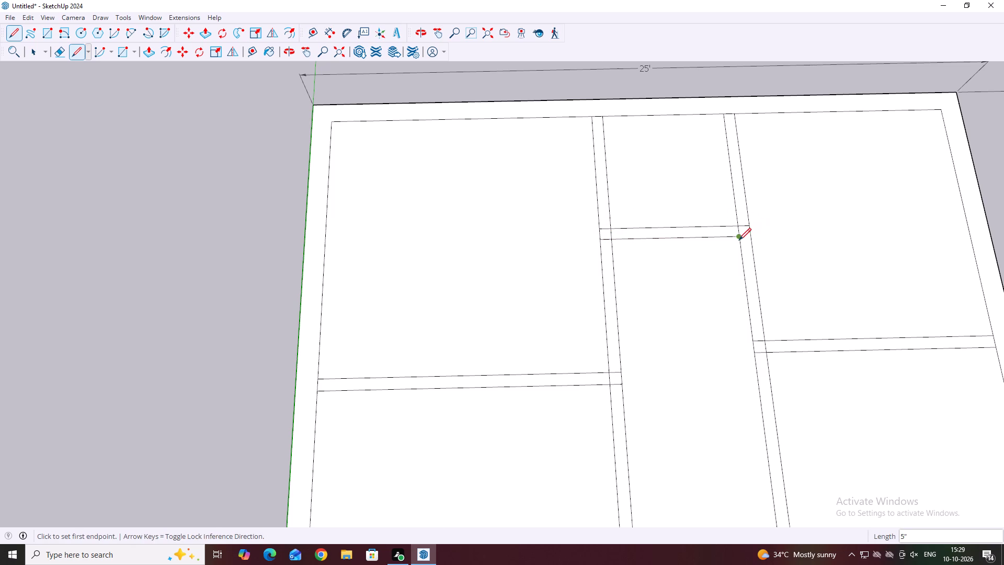
left_click(739, 238)
left_click(750, 237)
key("Escape")
scroll(682, 247, "down", 4)
key("Escape")
key("space")
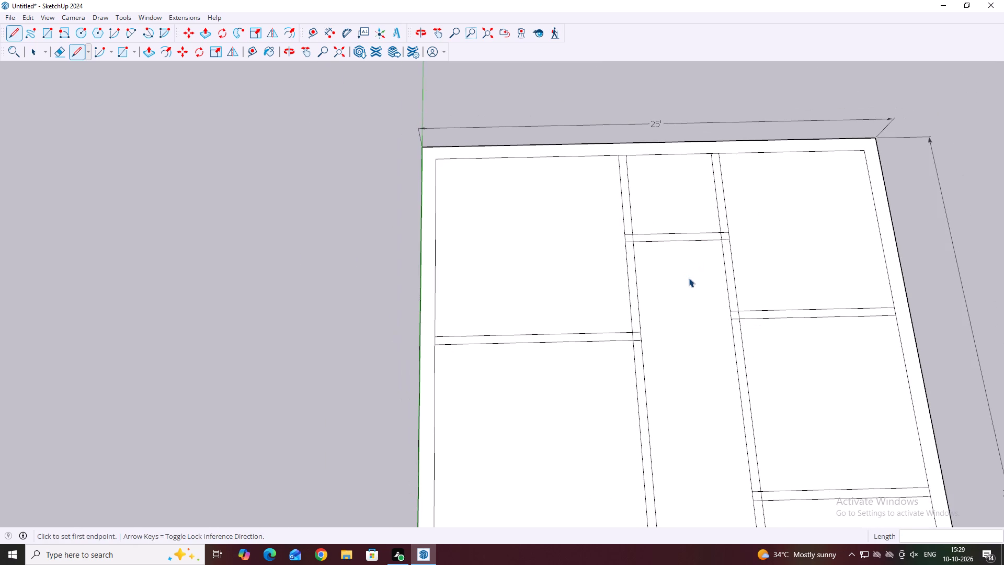
Erase the middle stretches of both corridor walls between the cross partitions to open up the central area.
scroll(686, 276, "down", 3)
middle_click_drag(756, 357, 722, 354)
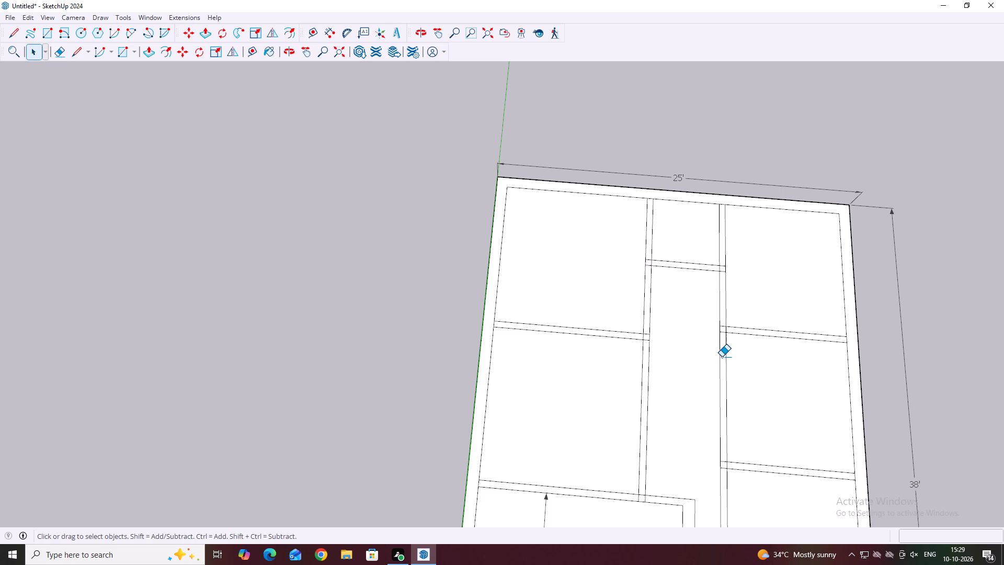
key("e")
left_click_drag(771, 382, 649, 408)
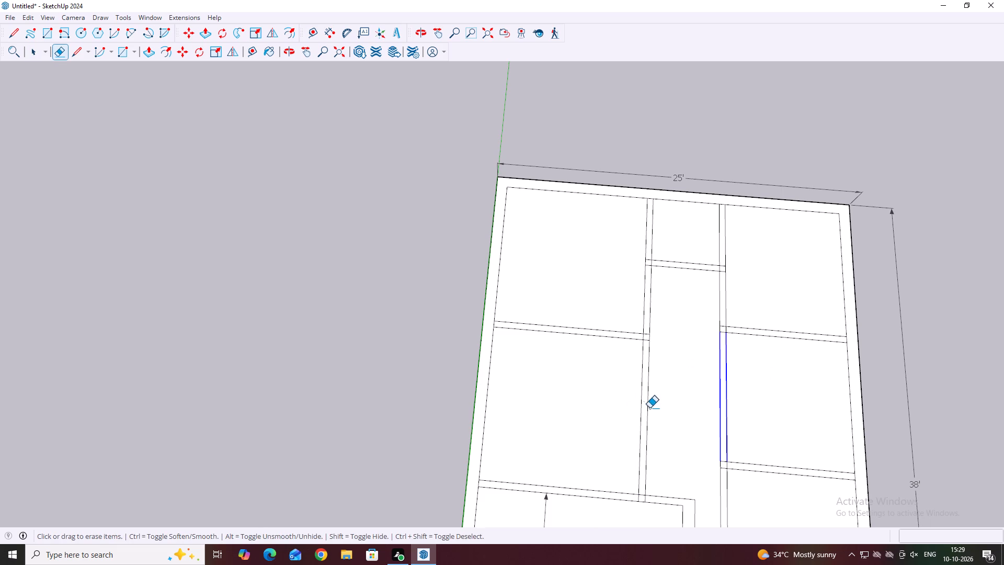
left_click_drag(649, 408, 615, 417)
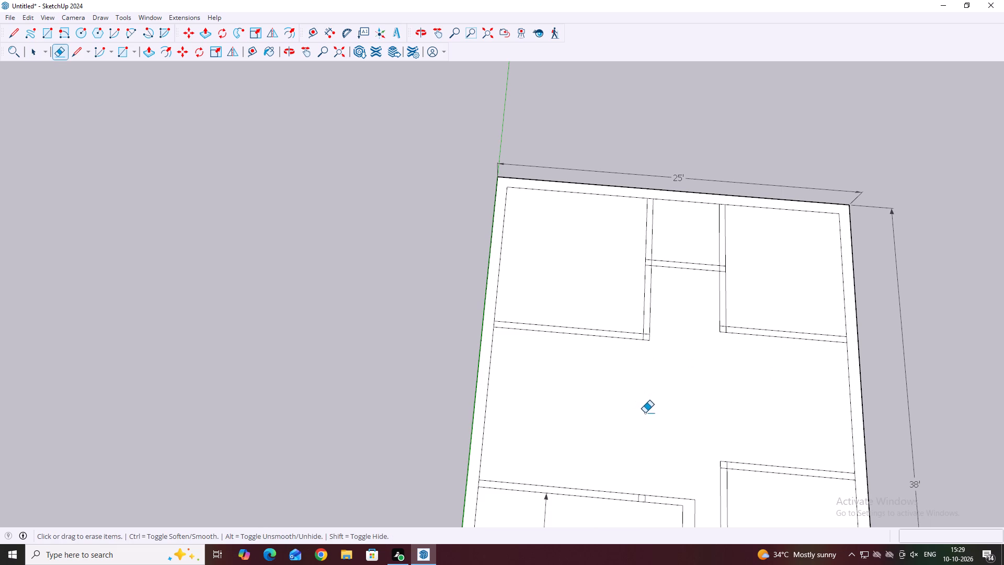
Erase the 38' side outer wall's short inner-face segment closing the end of the small room's wall facing the open central area.
scroll(736, 394, "down", 4)
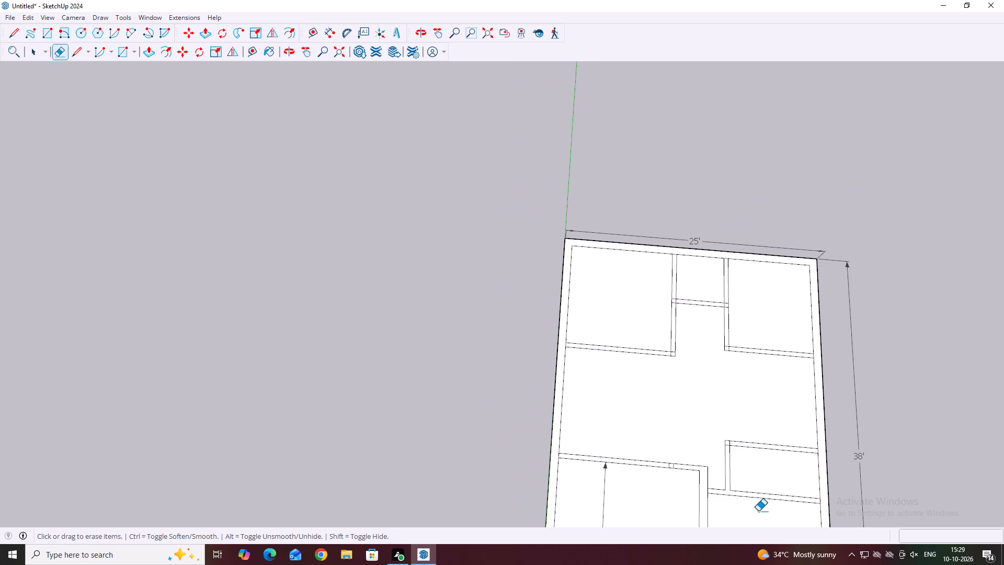
middle_click_drag(790, 485, 747, 410)
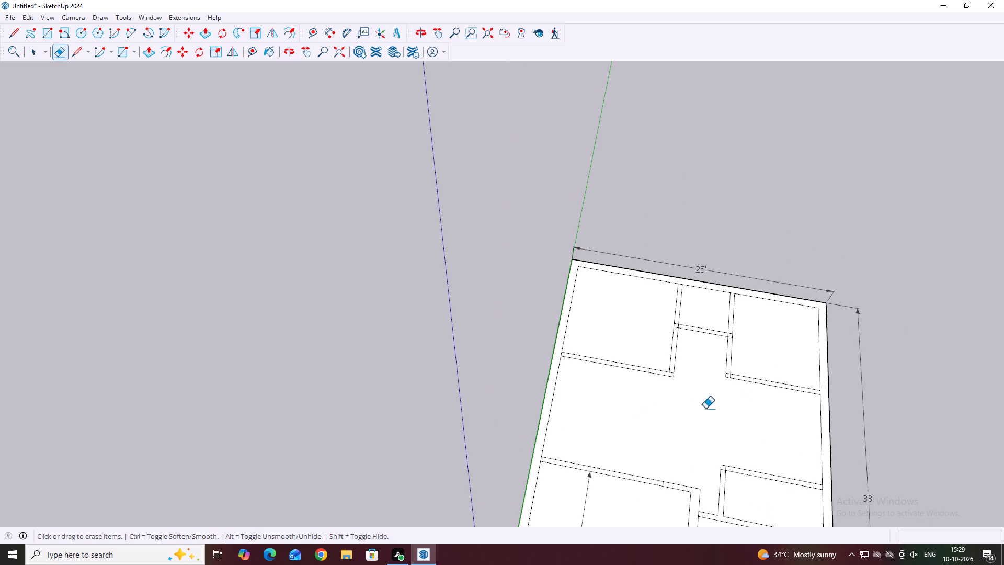
scroll(748, 374, "down", 4)
middle_click_drag(675, 296, 733, 435)
key("Escape")
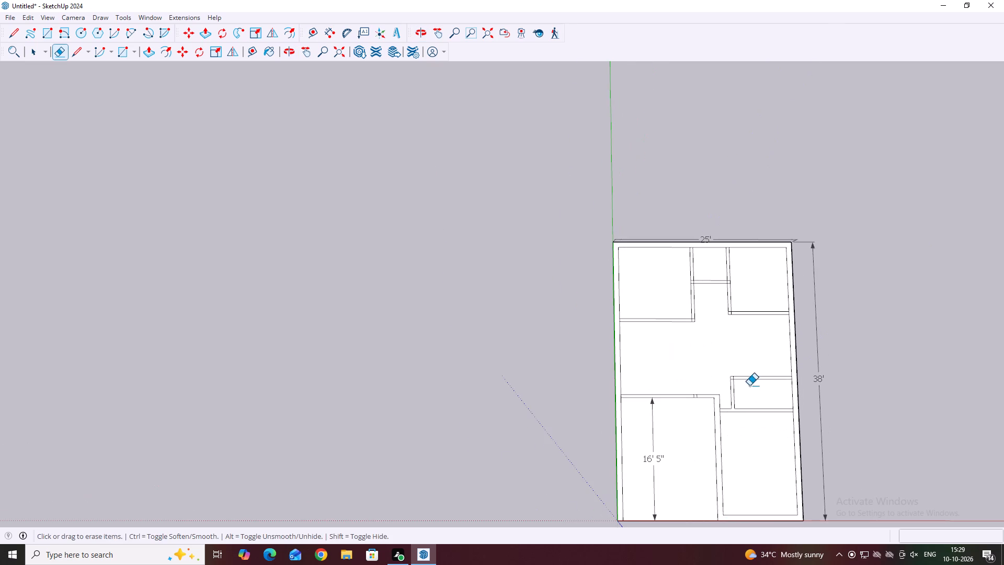
key("space")
scroll(802, 405, "up", 8)
scroll(792, 360, "up", 3)
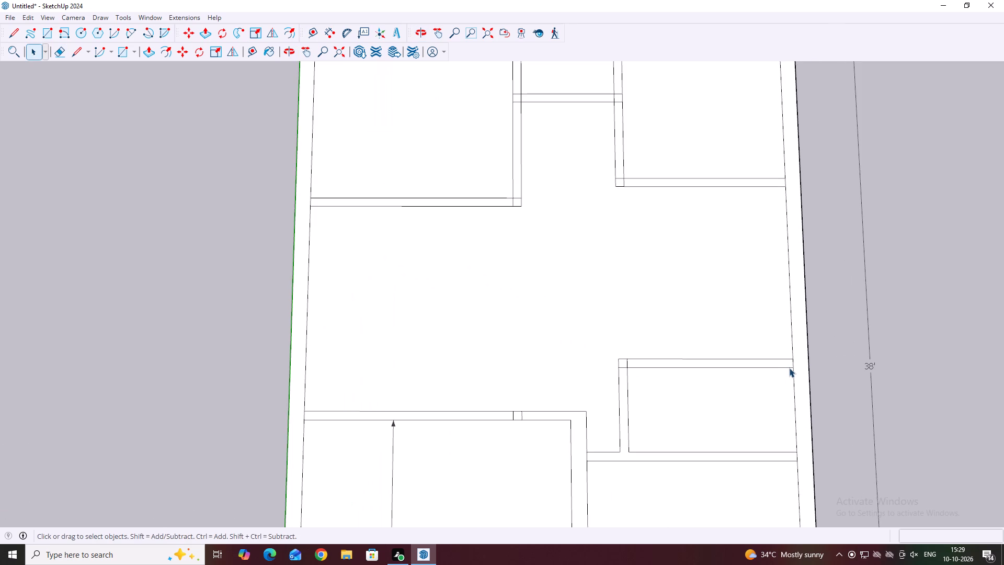
key("e")
scroll(792, 362, "up", 4)
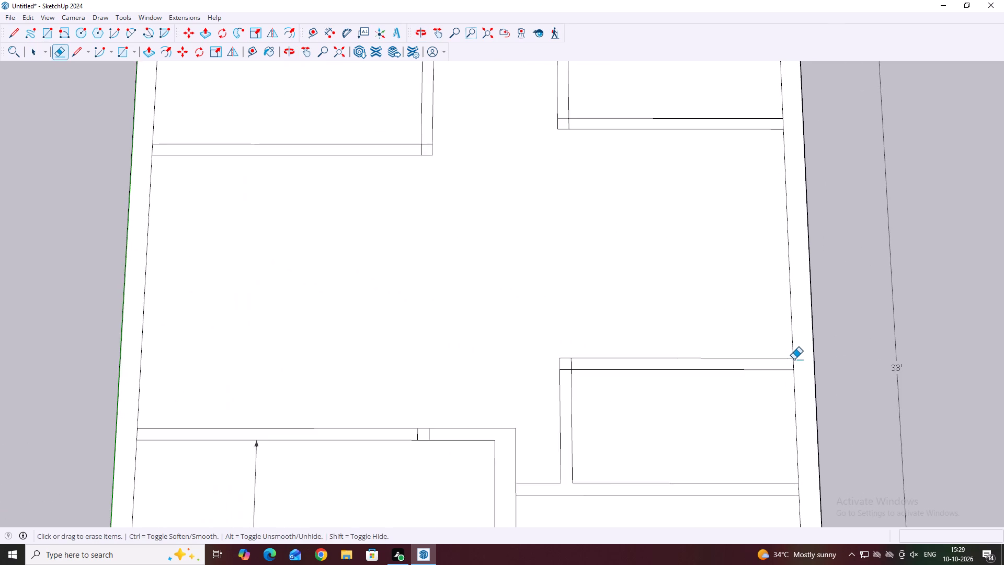
scroll(794, 359, "up", 5)
left_click_drag(807, 365, 758, 354)
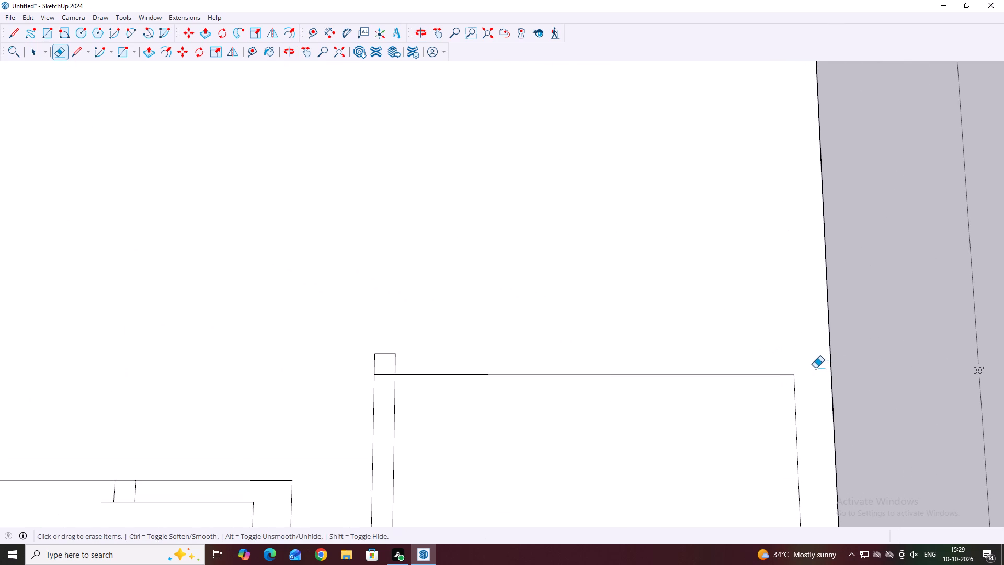
key("ctrl+z")
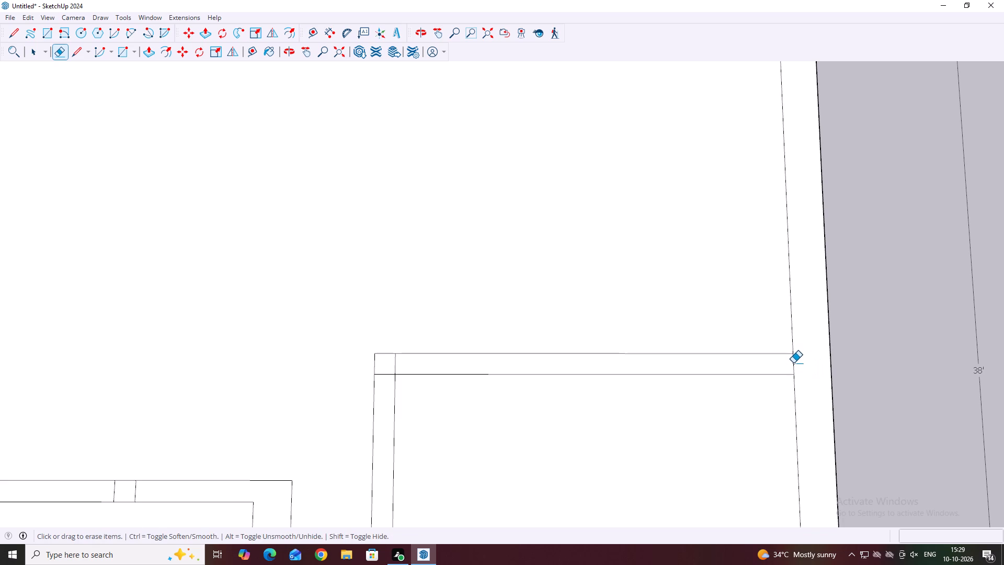
left_click(793, 363)
Erase the outer wall's short inner-face segment closing the end of the small room's other cross wall.
scroll(489, 331, "down", 7)
middle_click_drag(572, 395, 538, 336)
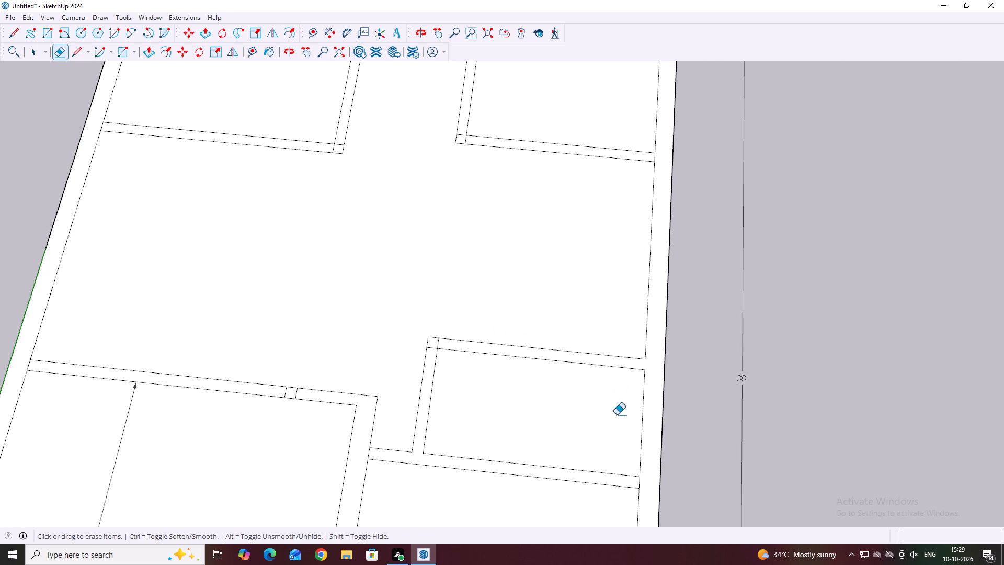
scroll(618, 419, "down", 1)
scroll(624, 450, "up", 5)
left_click(639, 476)
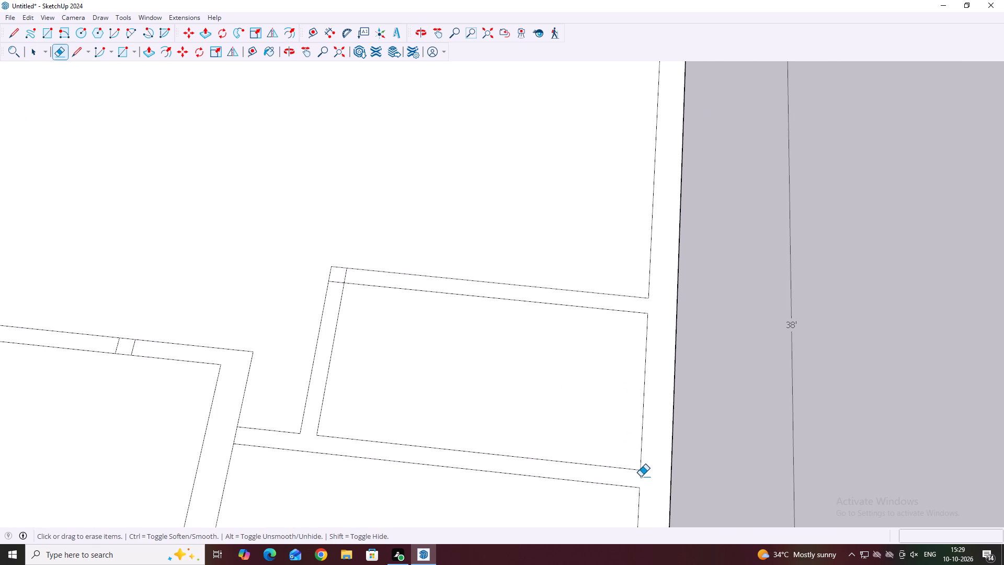
key("Escape")
Copy the small room's edge line along the 38' side outer wall 6' into the room along the red axis.
key("space")
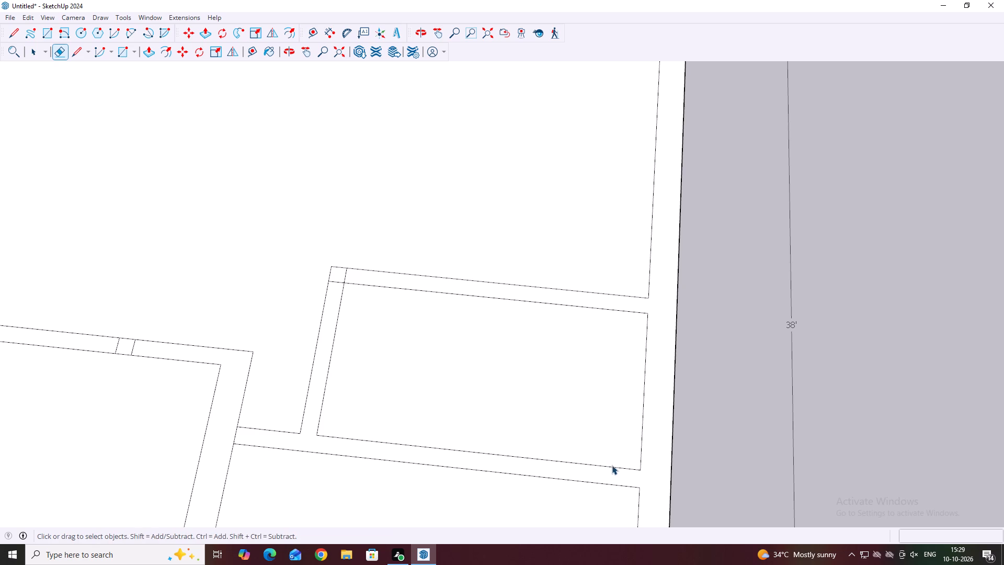
left_click(644, 424)
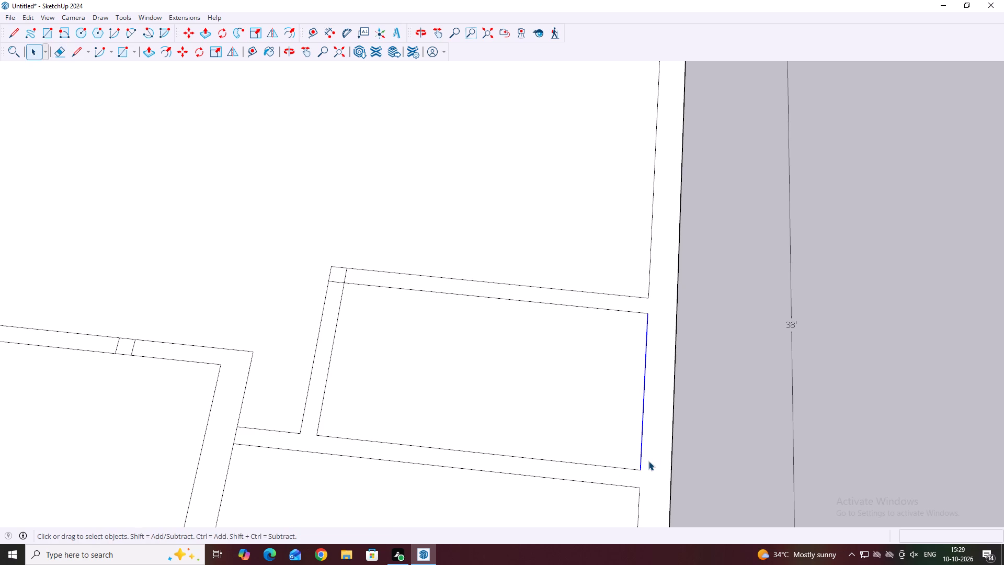
scroll(650, 462, "down", 3)
middle_click_drag(653, 464, 690, 460)
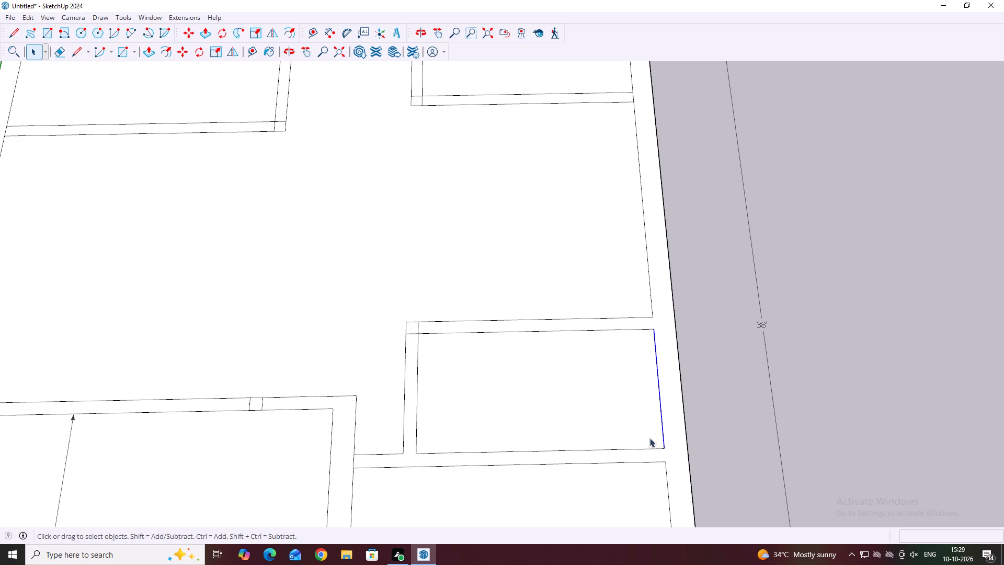
key("m")
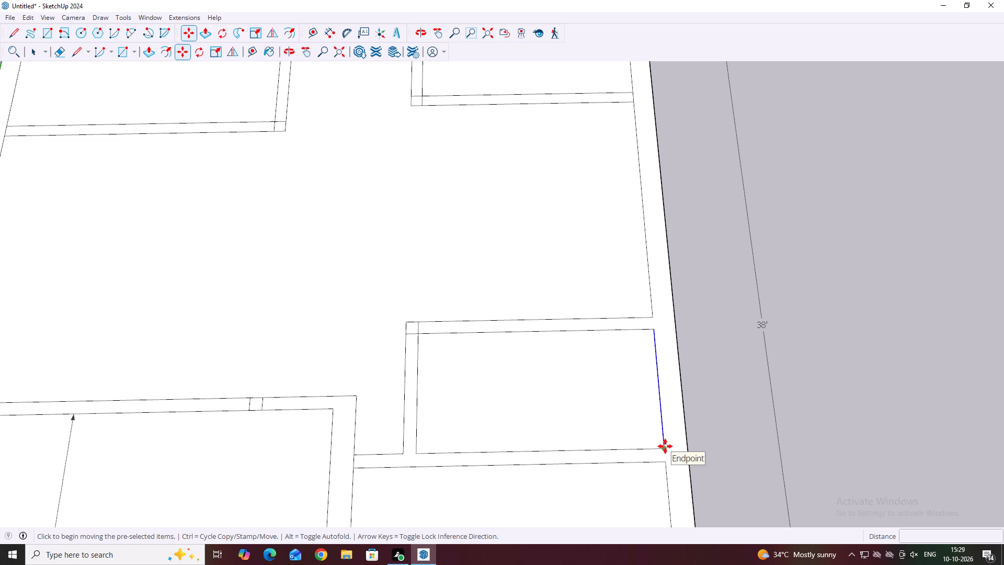
left_click(664, 448)
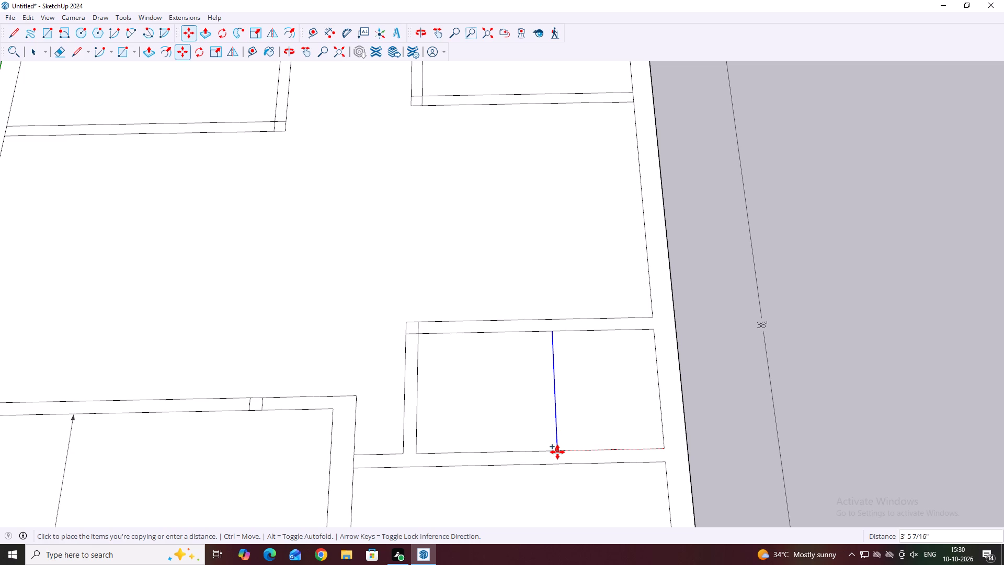
type("6'")
key("Return")
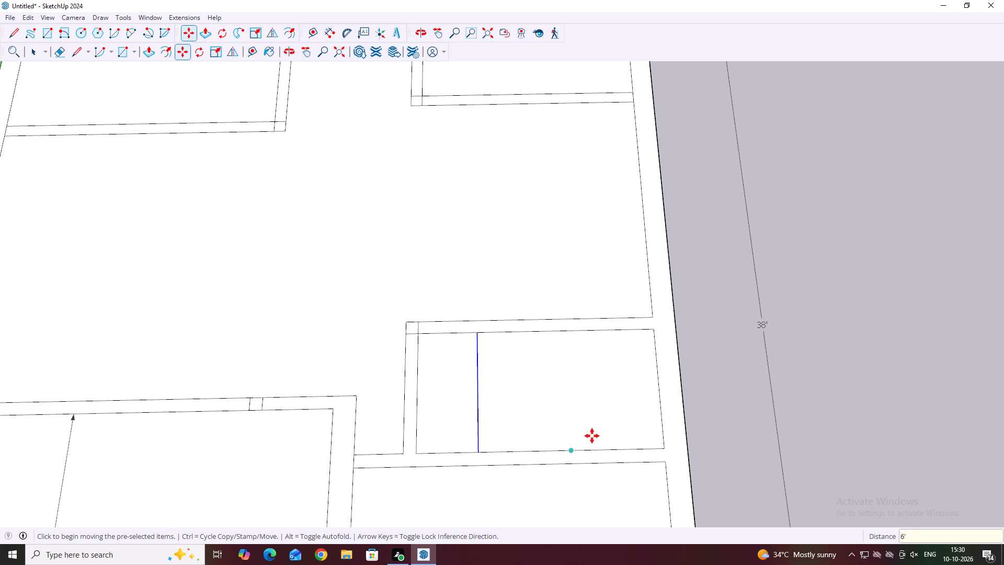
key("Escape")
key("space")
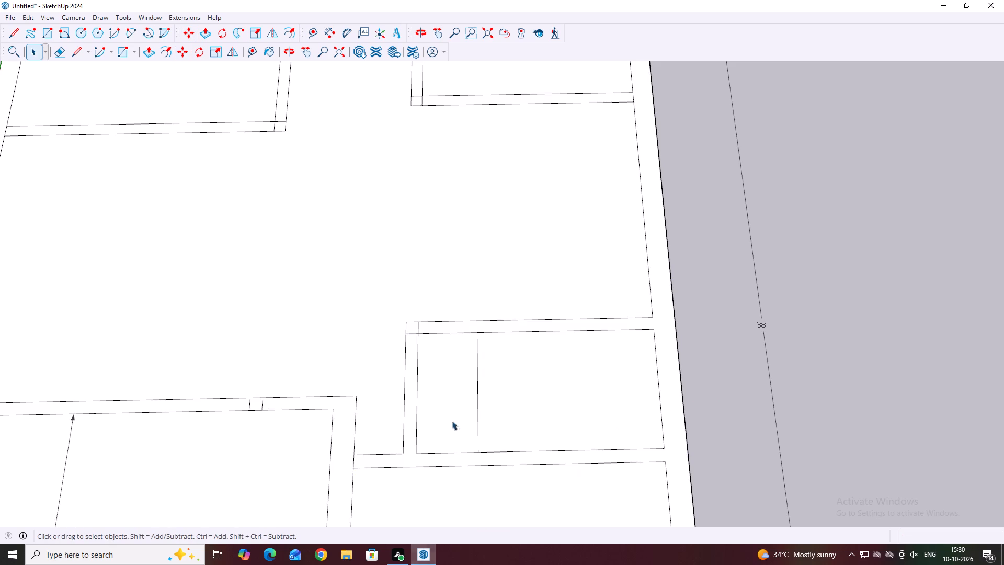
Draw two 5" lines extending the copied line across the small room's cross walls at both its ends.
middle_click_drag(441, 328, 612, 336)
scroll(610, 340, "down", 6)
middle_click_drag(629, 415, 504, 428)
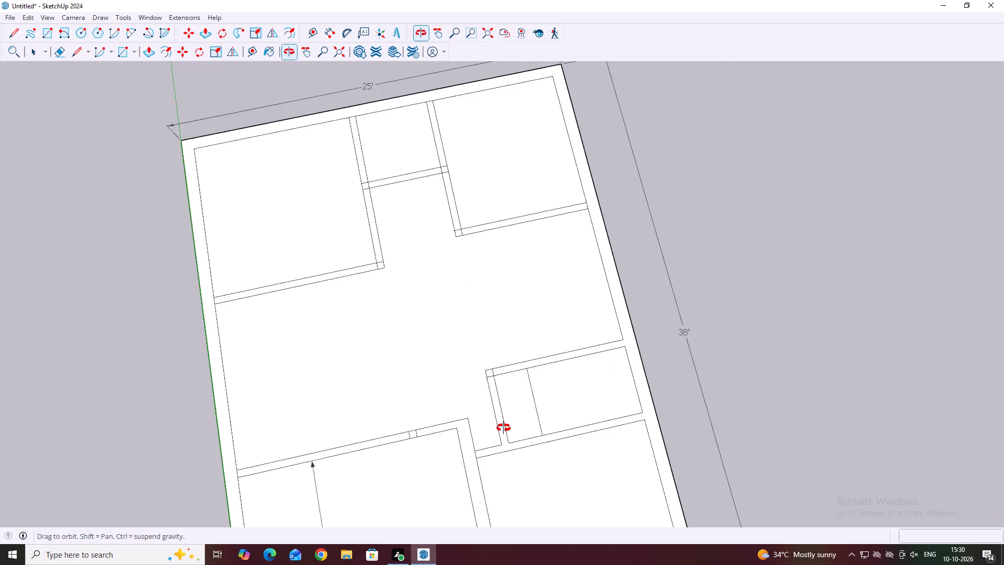
middle_click_drag(504, 428, 498, 426)
scroll(503, 424, "up", 6)
key("l")
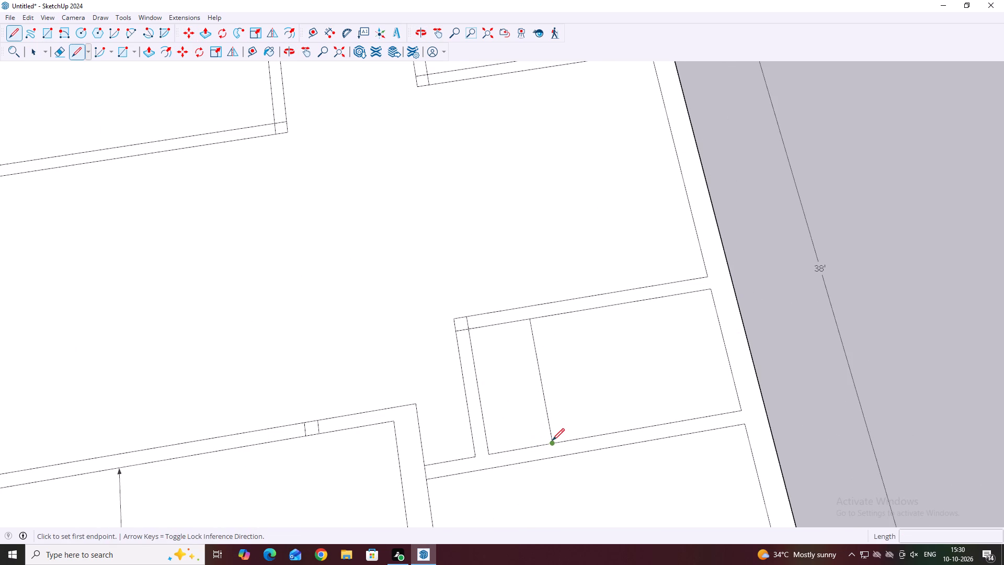
left_click(552, 440)
left_click(555, 457)
left_click(531, 320)
left_click(529, 306)
key("Escape")
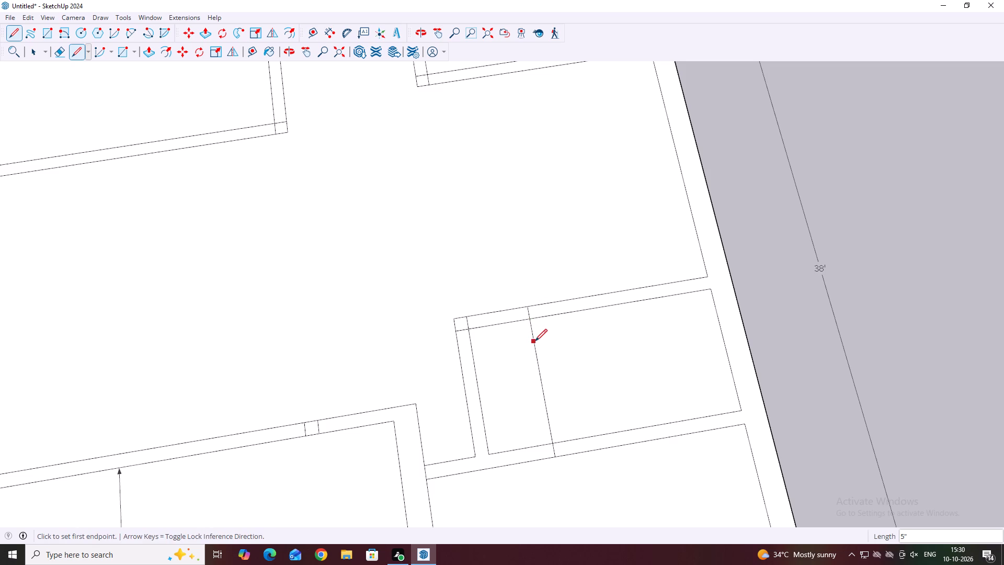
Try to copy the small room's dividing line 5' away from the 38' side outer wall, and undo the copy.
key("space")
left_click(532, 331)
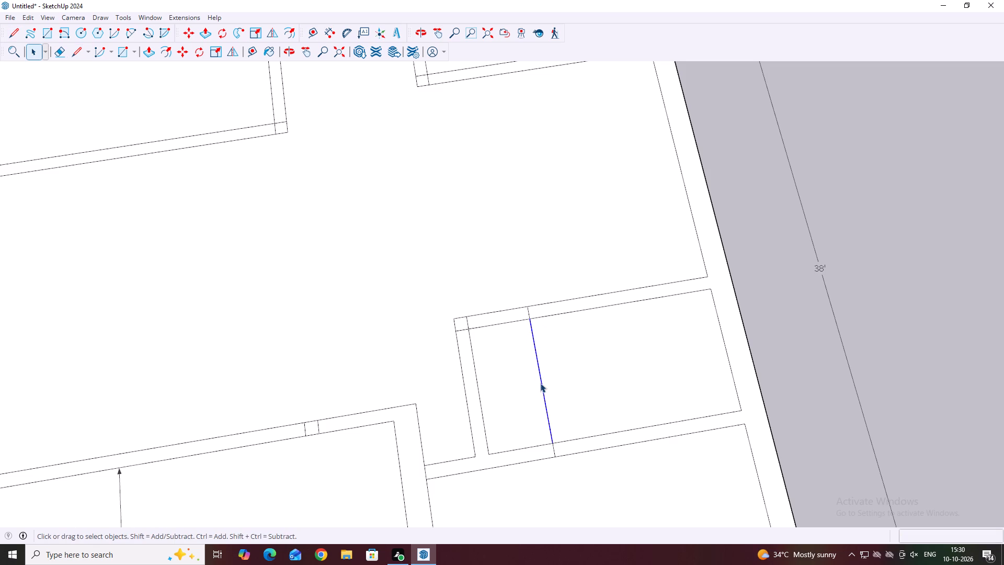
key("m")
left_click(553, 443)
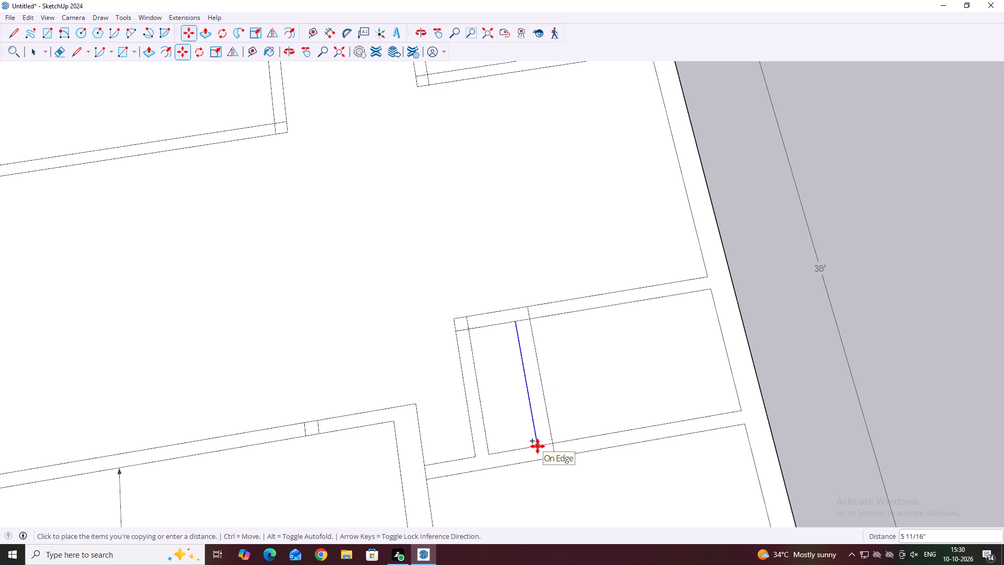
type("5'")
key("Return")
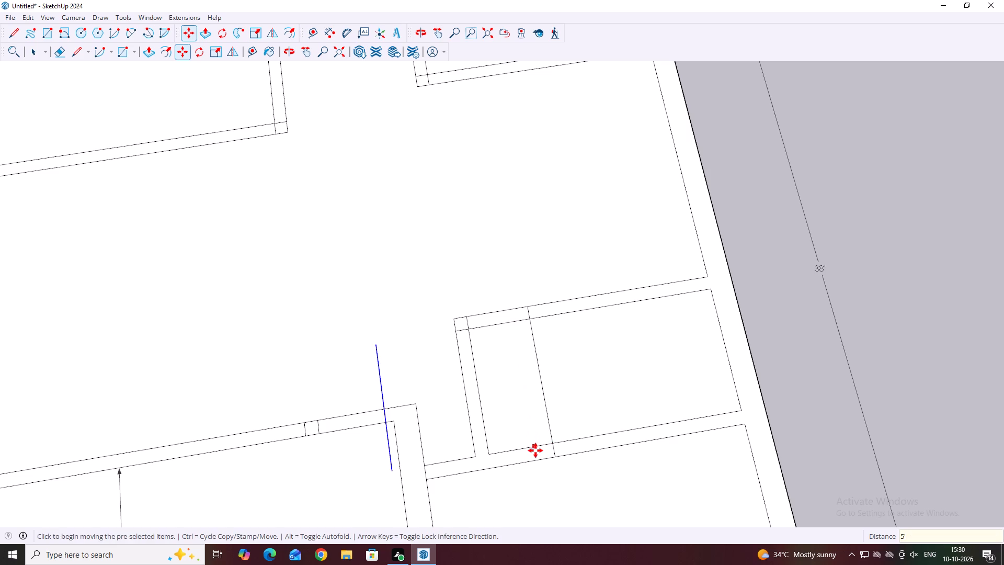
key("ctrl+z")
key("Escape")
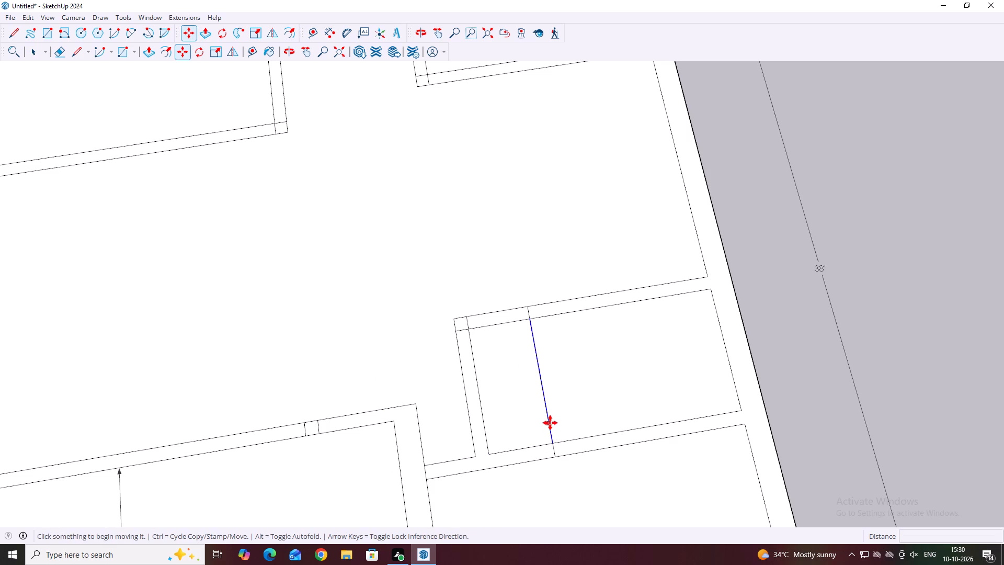
Copy the small room's dividing line 5" away from the 38' side outer wall to form the new partition's second face.
left_click(550, 422)
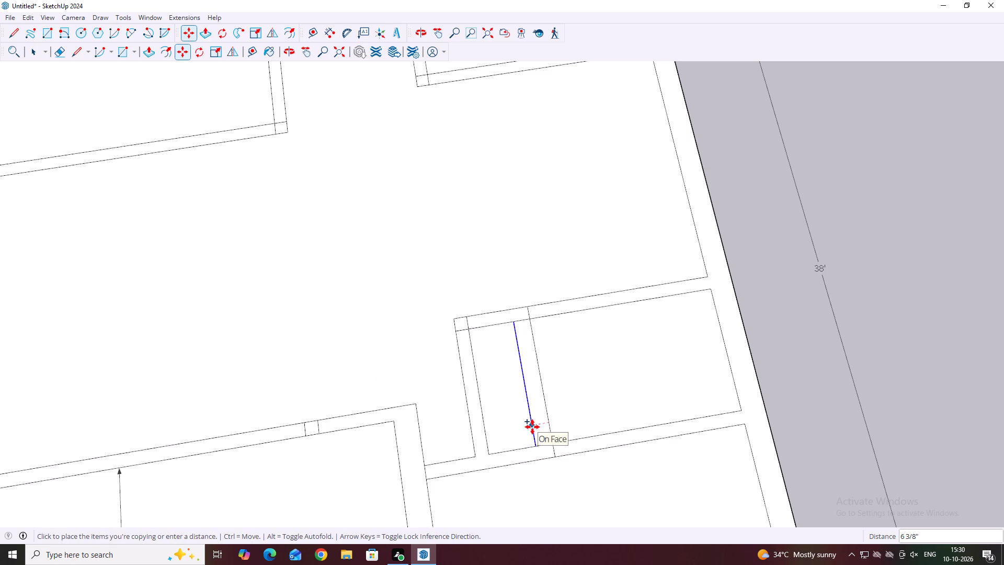
key("6")
key("shift+quotedbl")
key("BackSpace")
key("BackSpace")
key("BackSpace")
type("5\"")
key("Return")
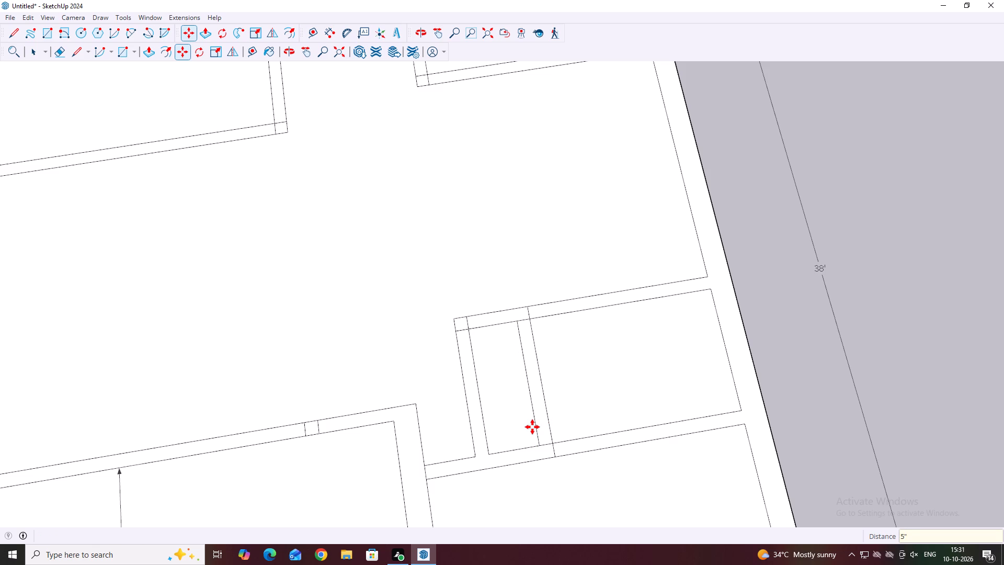
key("Escape")
key("space")
Draw two 5" lines extending the new partition face across the small room's cross walls at both its ends.
scroll(550, 459, "up", 1)
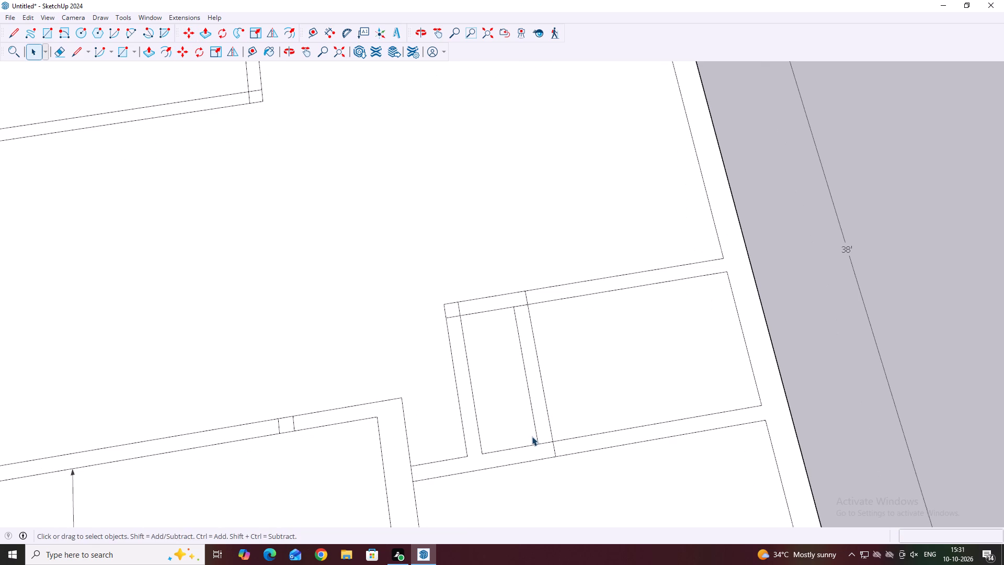
key("l")
left_click(538, 444)
left_click(540, 460)
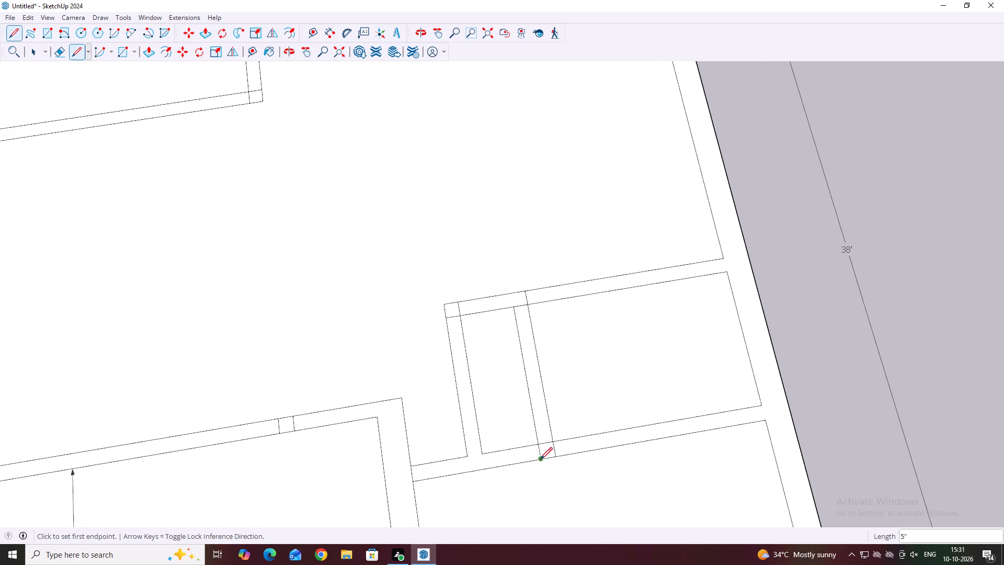
left_click(512, 292)
left_click(515, 306)
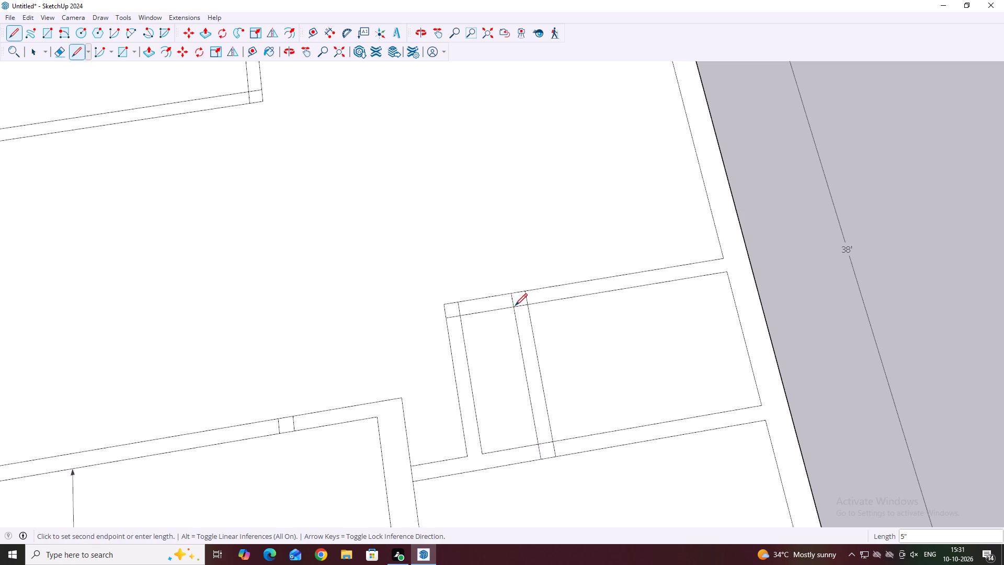
key("Escape")
key("space")
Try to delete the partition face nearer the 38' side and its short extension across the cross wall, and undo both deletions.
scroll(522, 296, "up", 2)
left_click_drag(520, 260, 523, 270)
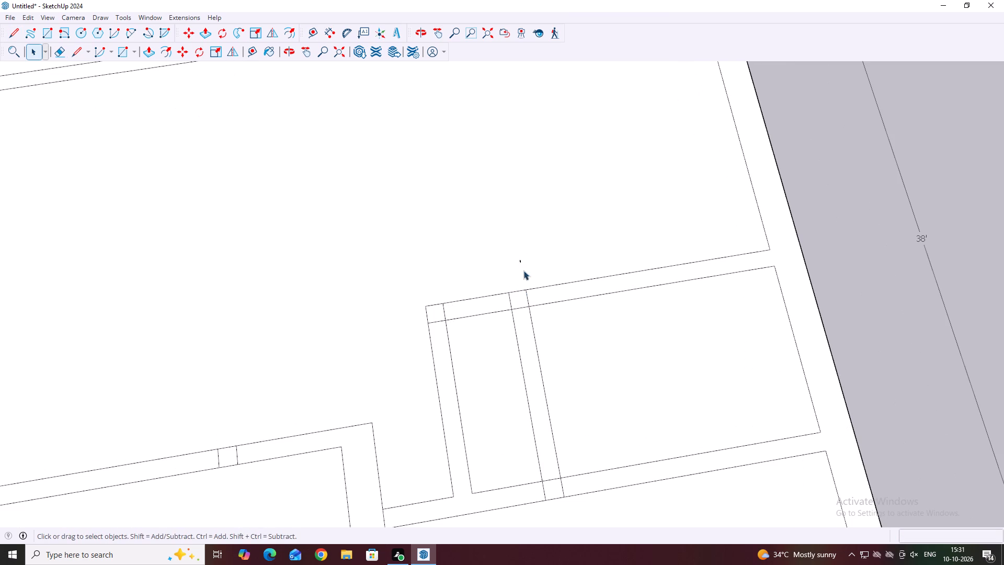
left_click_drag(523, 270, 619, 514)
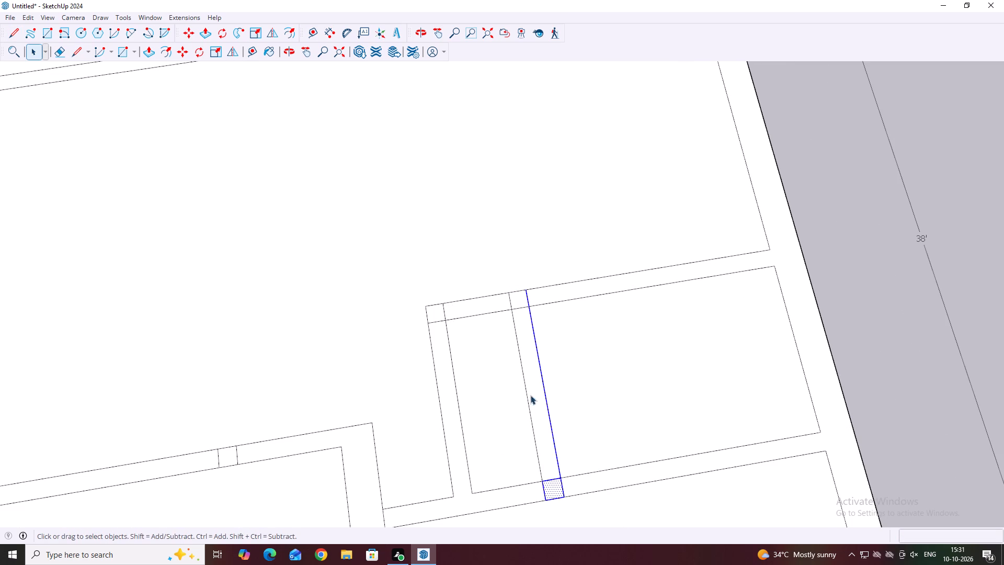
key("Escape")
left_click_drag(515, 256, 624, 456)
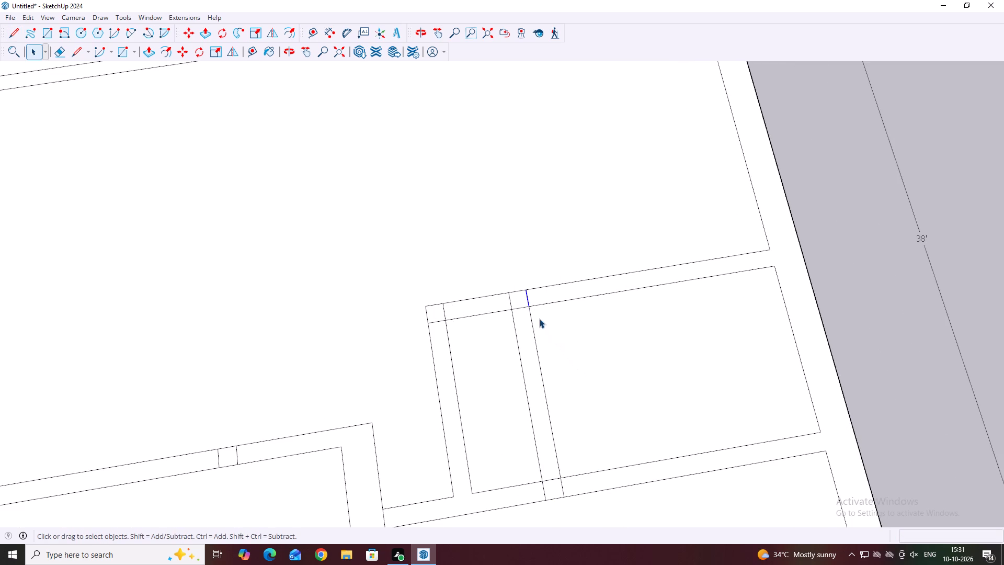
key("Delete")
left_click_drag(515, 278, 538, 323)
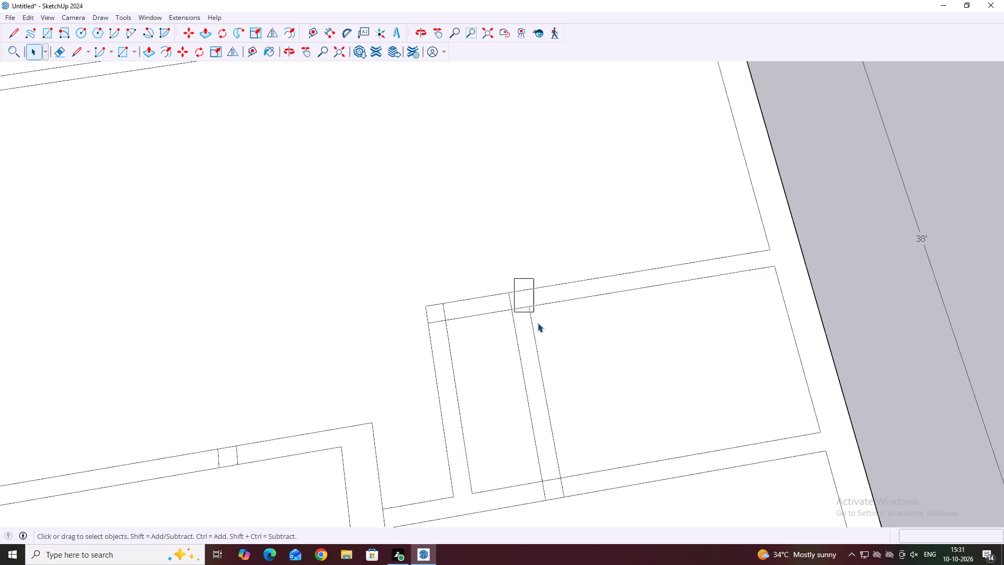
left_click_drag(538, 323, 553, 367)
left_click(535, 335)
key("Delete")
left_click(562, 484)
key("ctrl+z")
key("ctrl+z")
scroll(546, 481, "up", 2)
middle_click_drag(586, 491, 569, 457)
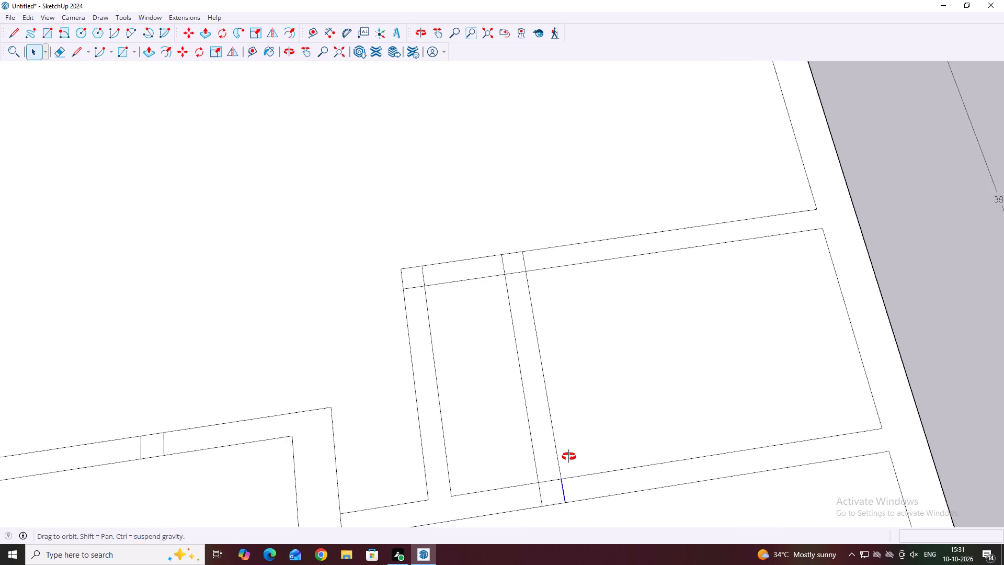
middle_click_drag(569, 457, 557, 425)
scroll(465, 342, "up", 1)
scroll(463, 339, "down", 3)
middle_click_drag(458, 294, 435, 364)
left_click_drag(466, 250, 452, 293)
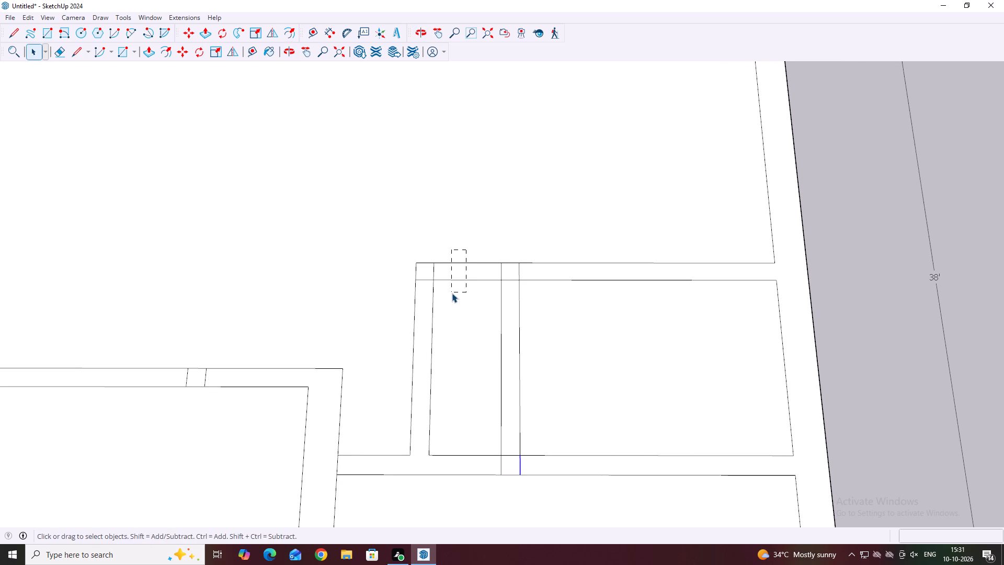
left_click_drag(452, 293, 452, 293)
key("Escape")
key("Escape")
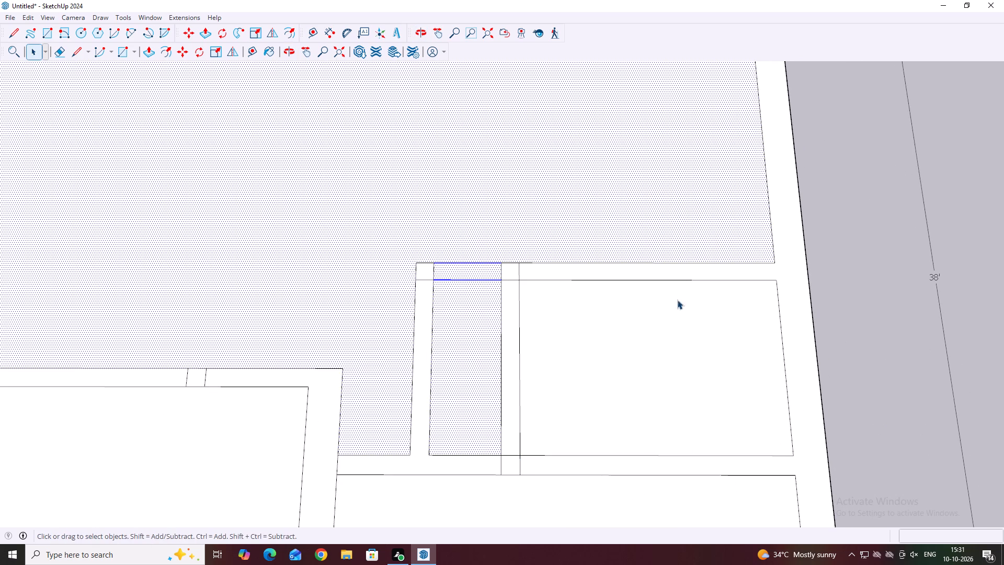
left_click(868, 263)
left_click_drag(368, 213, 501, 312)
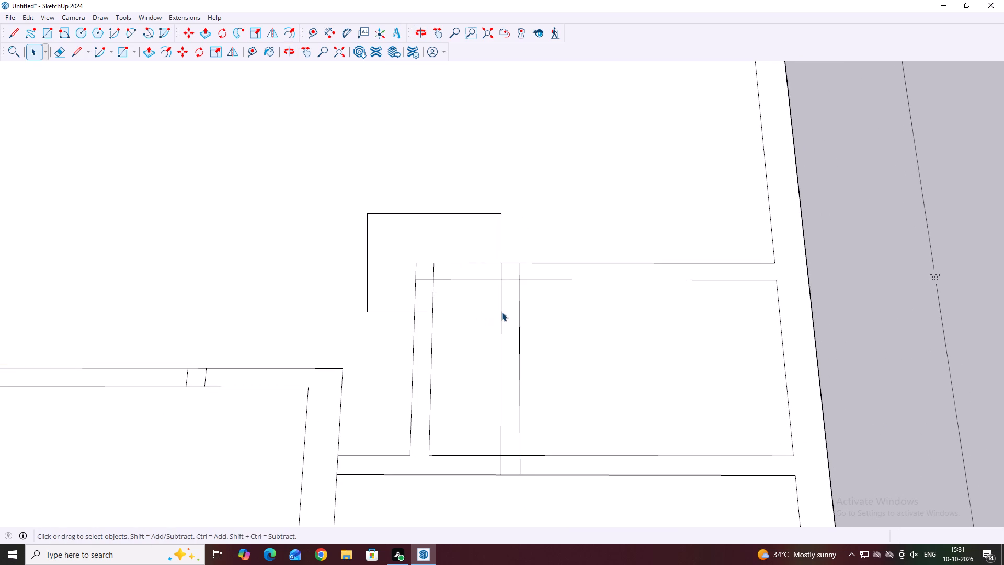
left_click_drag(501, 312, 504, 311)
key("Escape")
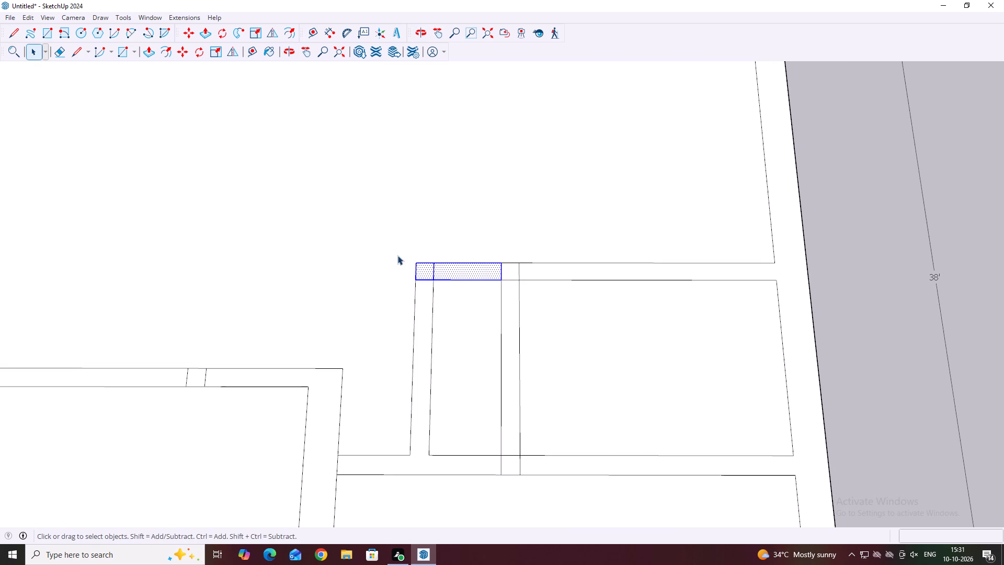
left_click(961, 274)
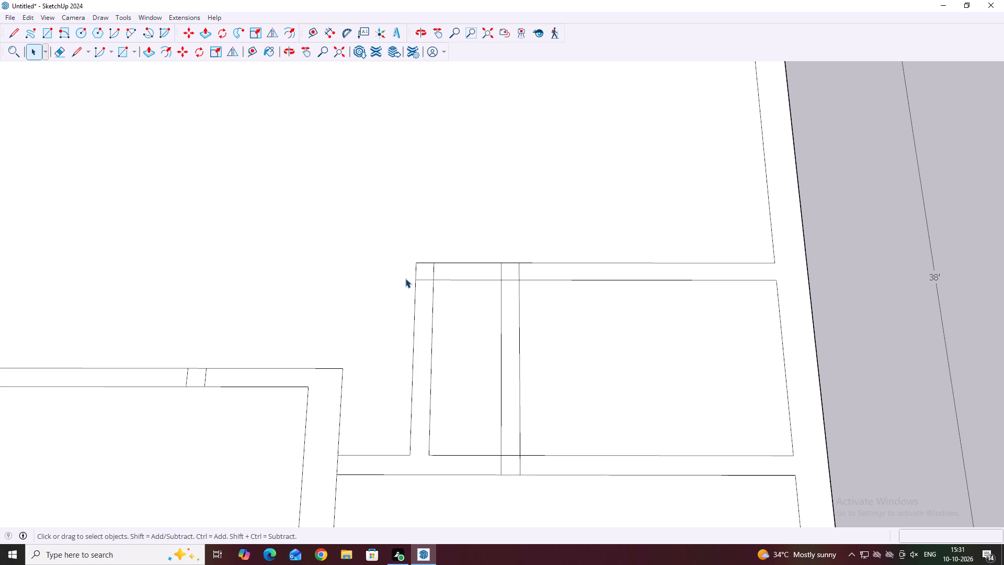
Erase the small room's old end partition and the cross wall stub joining it to the new 5" partition.
key("e")
left_click_drag(433, 259, 415, 289)
left_click(454, 263)
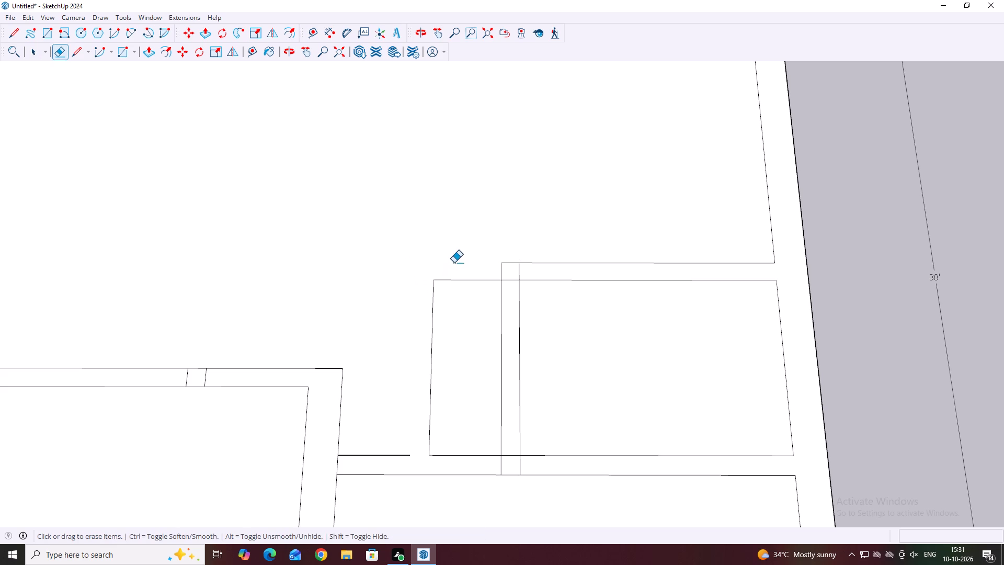
left_click(435, 287)
left_click(443, 280)
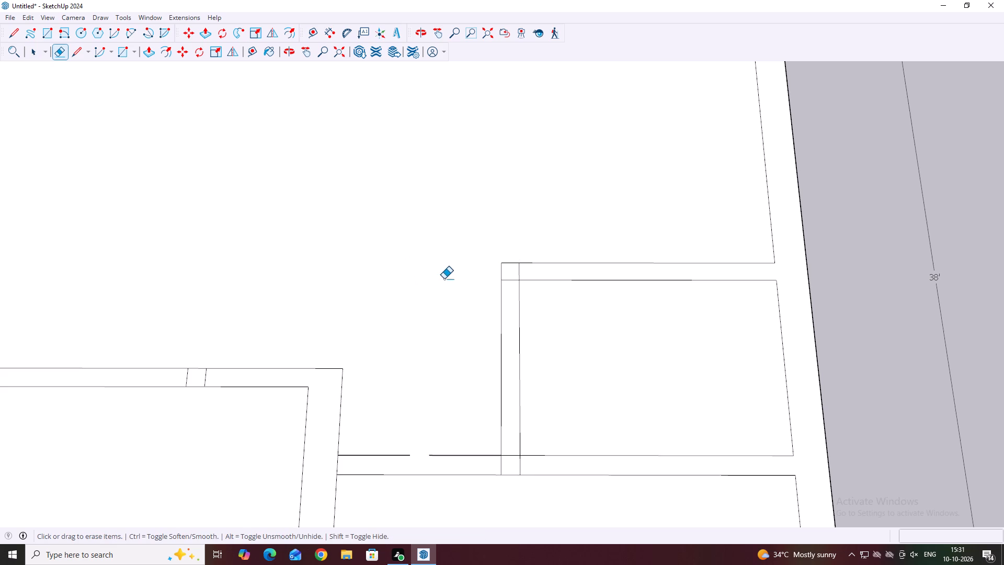
Replace the broken edge pieces of the remaining cross wall with one 3' 7" line from the new partition to the adjoining inner wall.
middle_click_drag(437, 460, 457, 425)
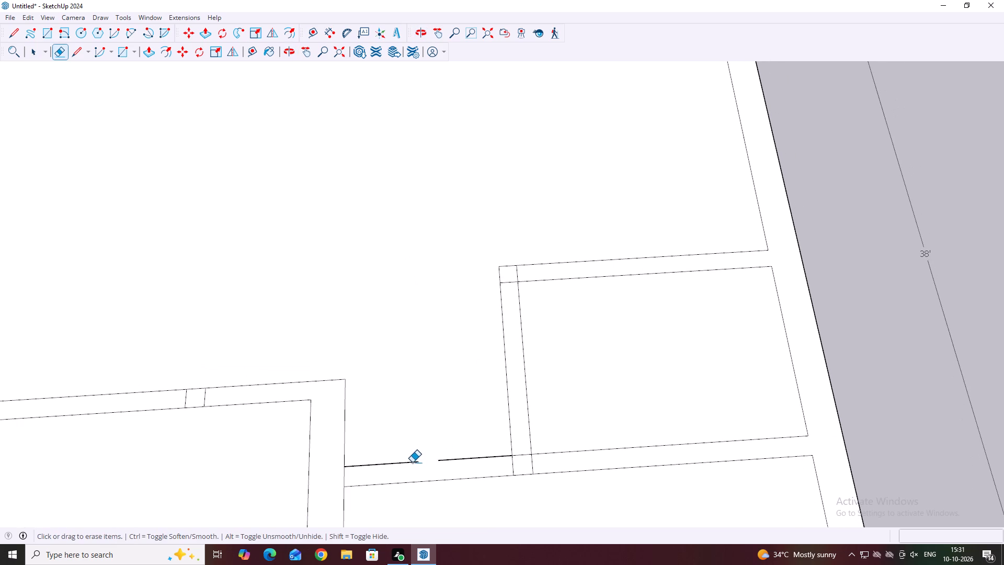
left_click(412, 462)
left_click(443, 459)
key("Escape")
scroll(555, 389, "down", 6)
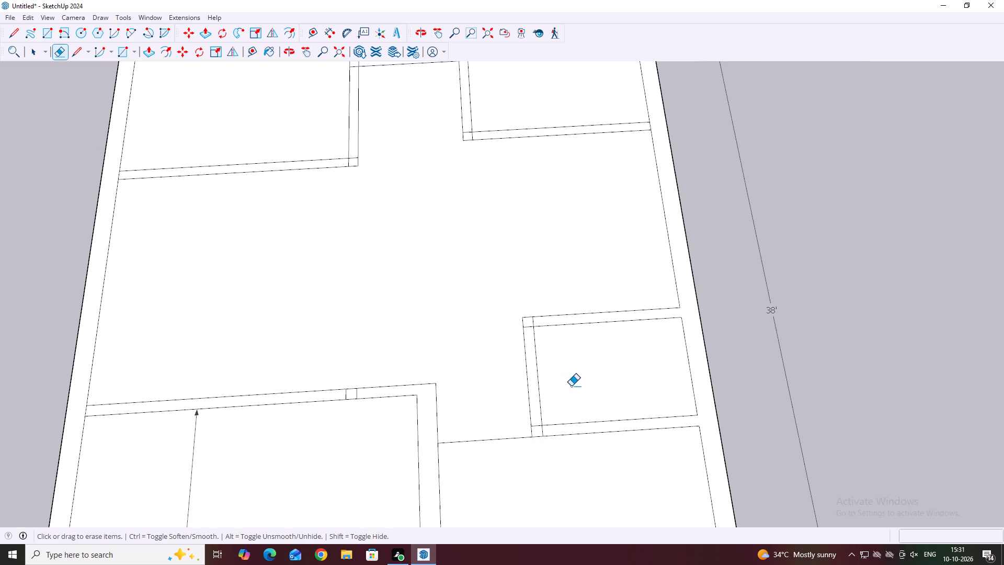
key("space")
middle_click_drag(724, 347, 661, 499)
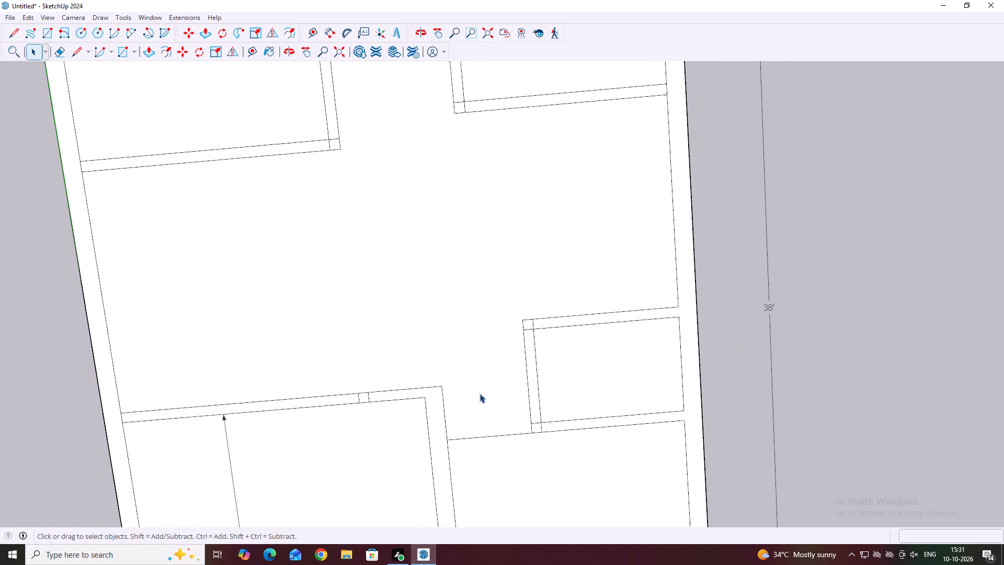
key("l")
middle_click_drag(566, 448, 478, 399)
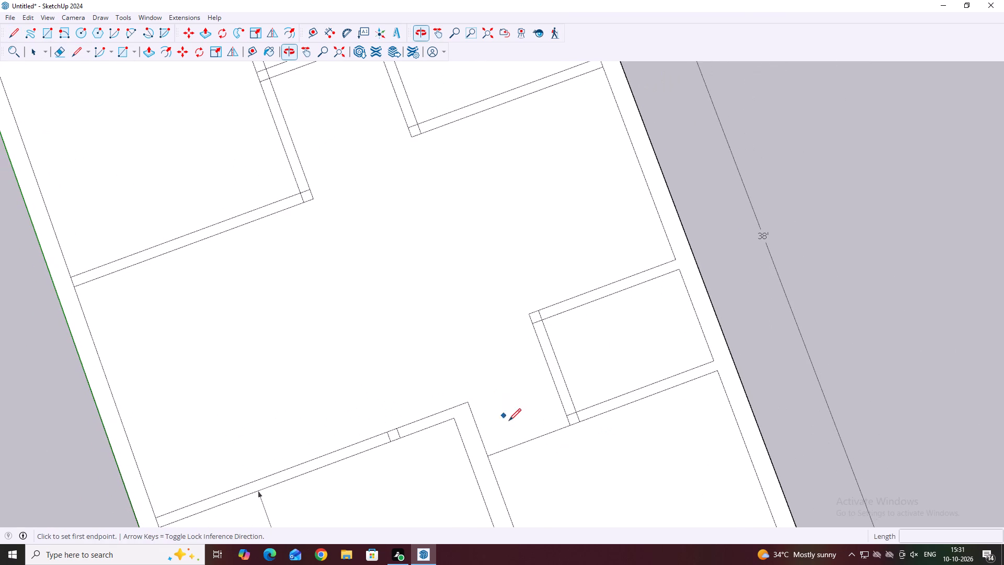
scroll(553, 420, "up", 5)
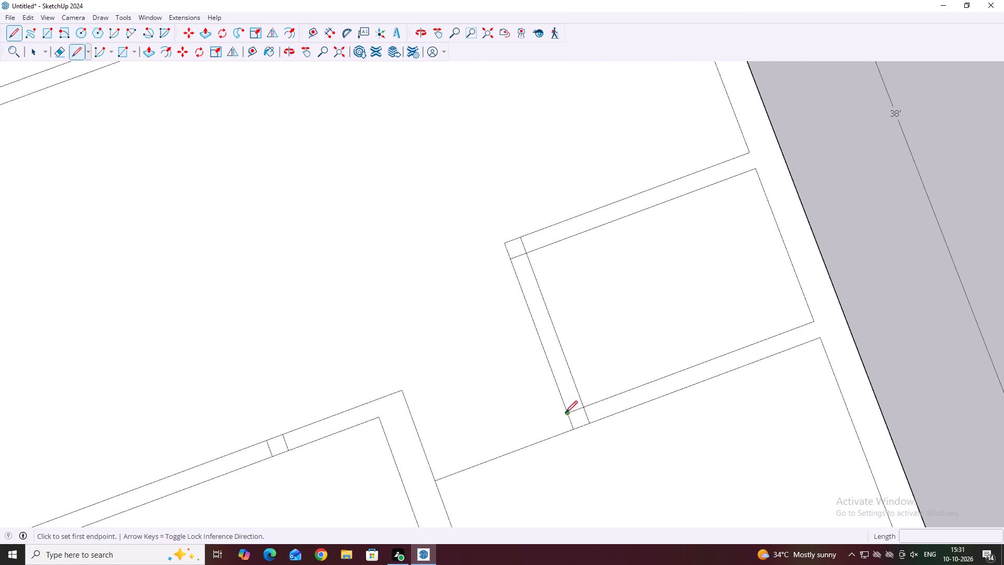
left_click(565, 413)
left_click(429, 465)
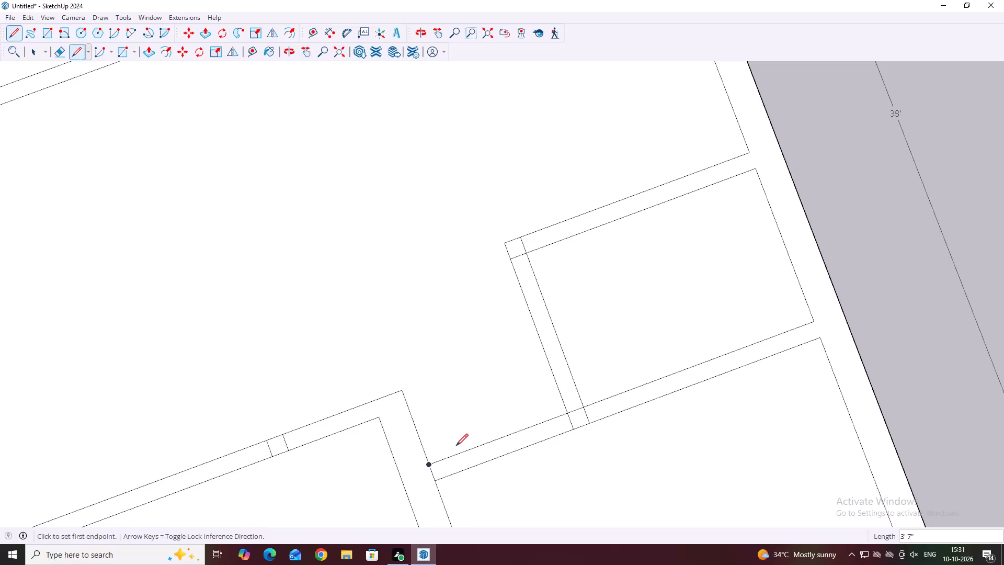
key("space")
Erase the two short leftover lines crossing the inner wall at the end of the 16' 5" room.
scroll(430, 410, "down", 6)
scroll(712, 380, "down", 4)
middle_click_drag(817, 416, 657, 330)
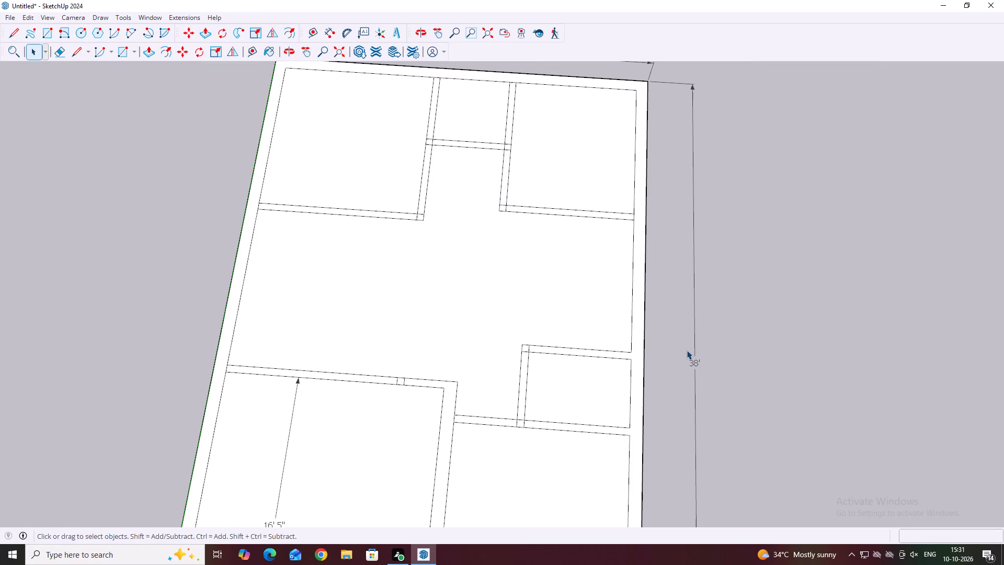
scroll(645, 338, "down", 4)
middle_click_drag(734, 279, 733, 380)
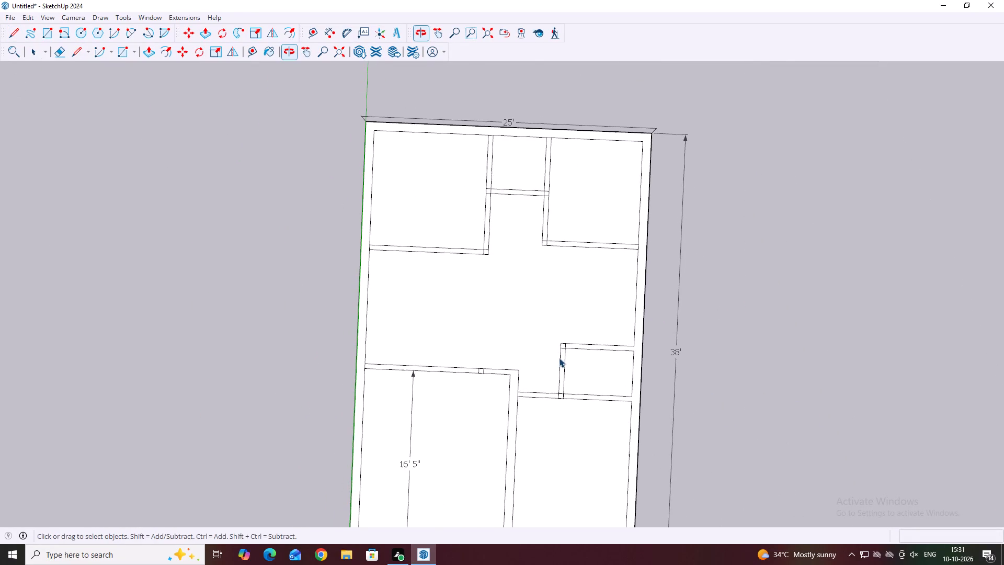
scroll(430, 369, "up", 8)
left_click(502, 371)
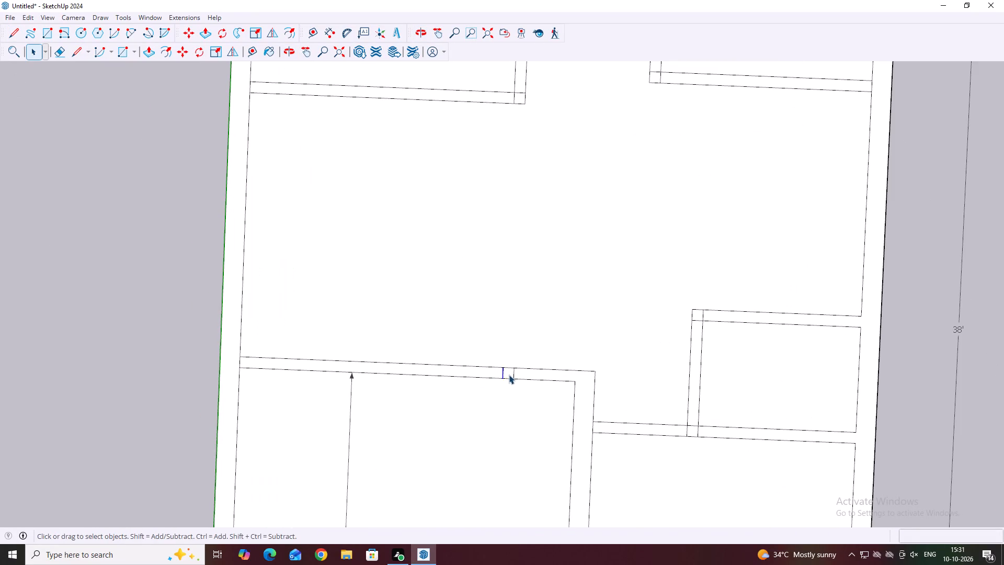
left_click(60, 51)
scroll(492, 382, "up", 11)
left_click_drag(537, 366, 451, 351)
scroll(522, 391, "down", 20)
scroll(522, 391, "down", 6)
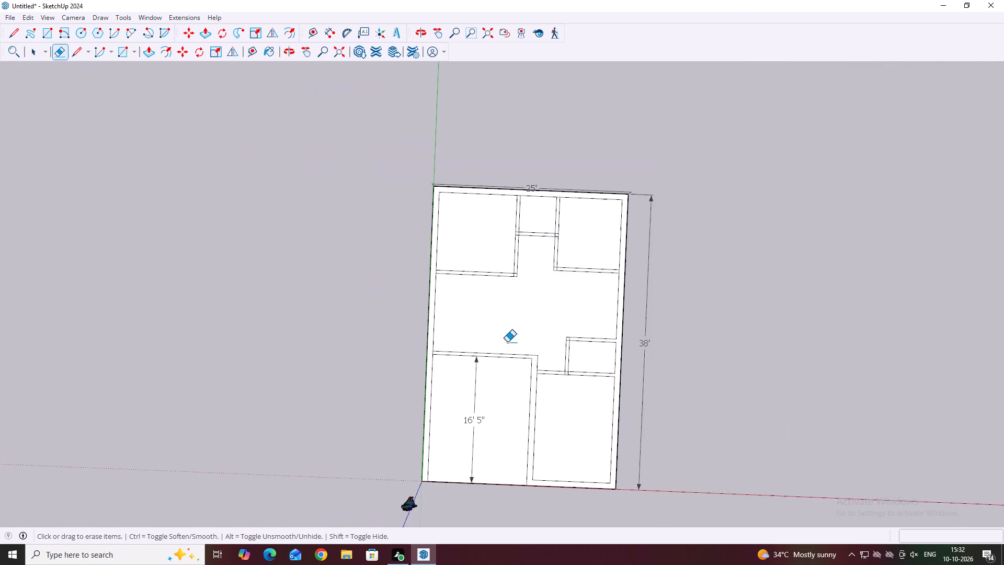
key("space")
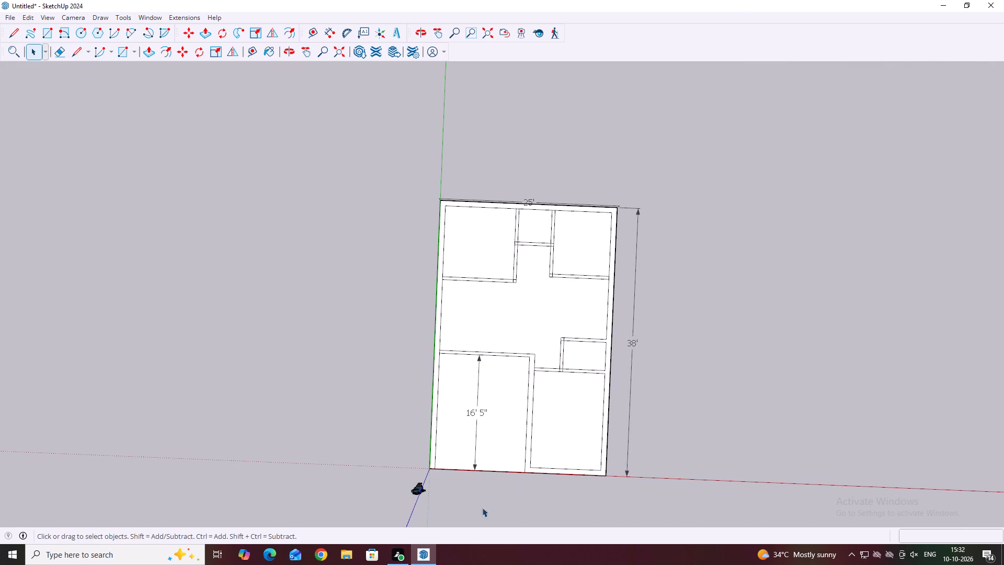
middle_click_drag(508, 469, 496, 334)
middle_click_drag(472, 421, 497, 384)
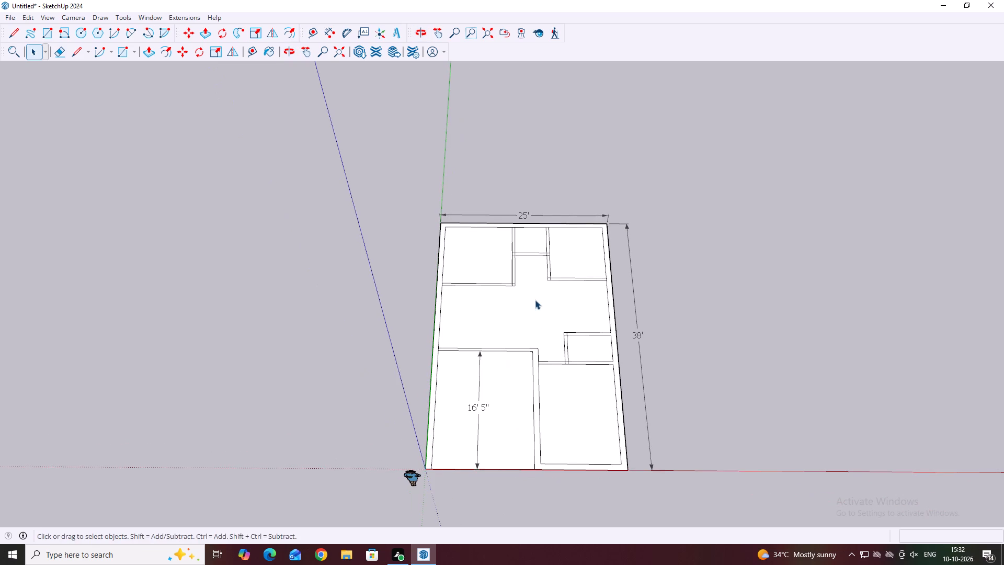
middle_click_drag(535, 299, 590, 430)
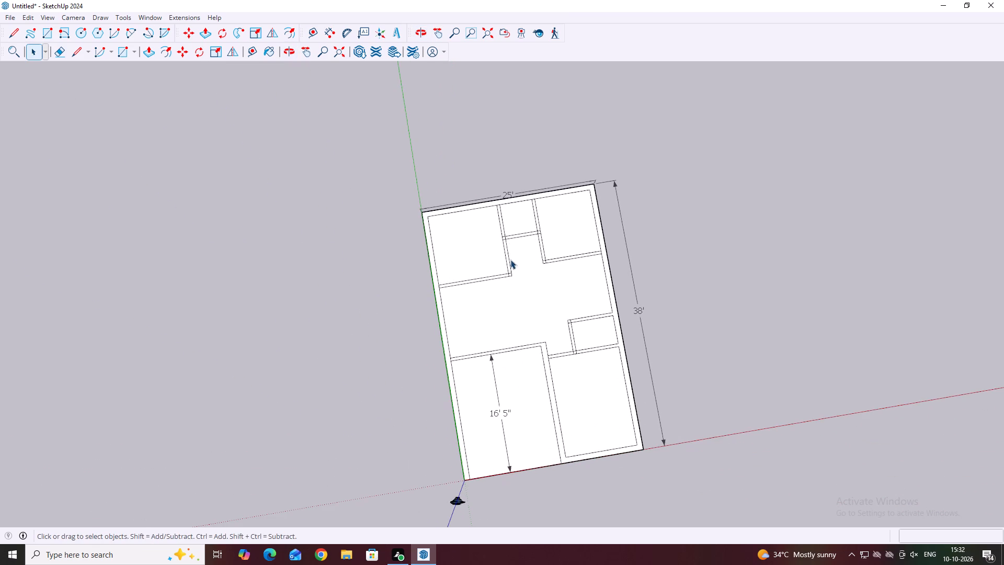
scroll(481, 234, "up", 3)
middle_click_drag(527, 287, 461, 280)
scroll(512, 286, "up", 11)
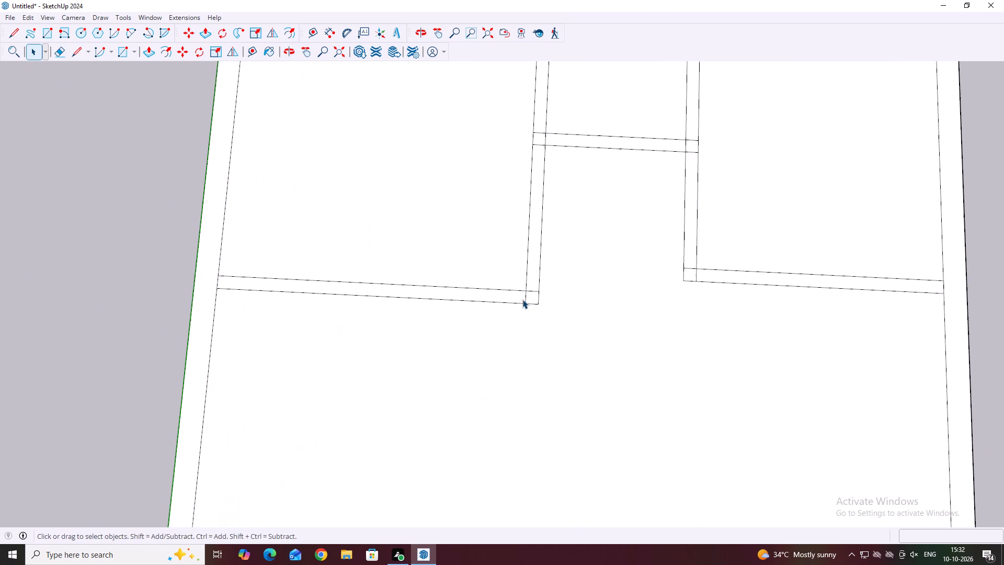
Draw a 4" line along the passage-side wall face from the green-axis-side room's wall junction, and a 5" line across the wall there.
middle_click_drag(519, 263, 515, 287)
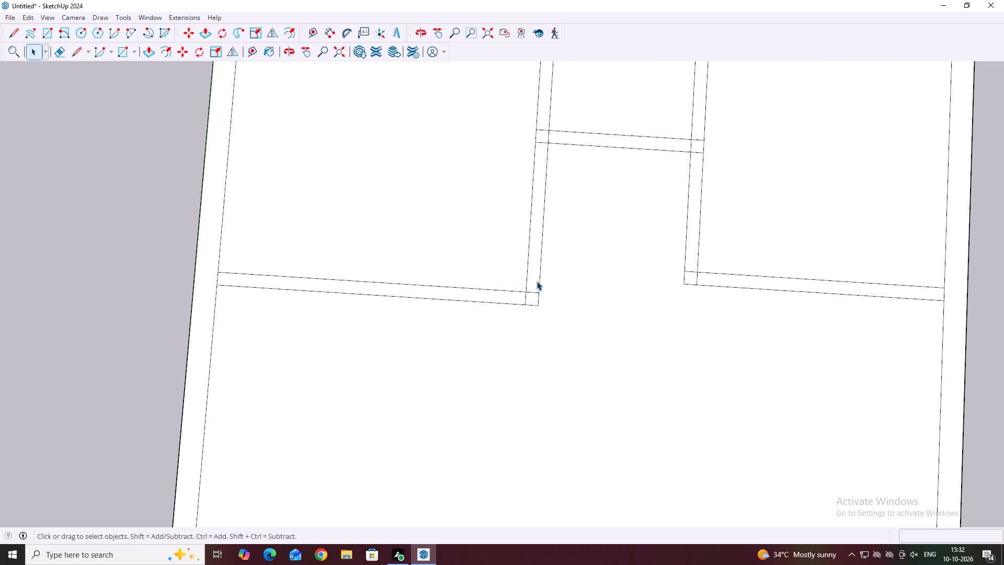
scroll(538, 222, "up", 2)
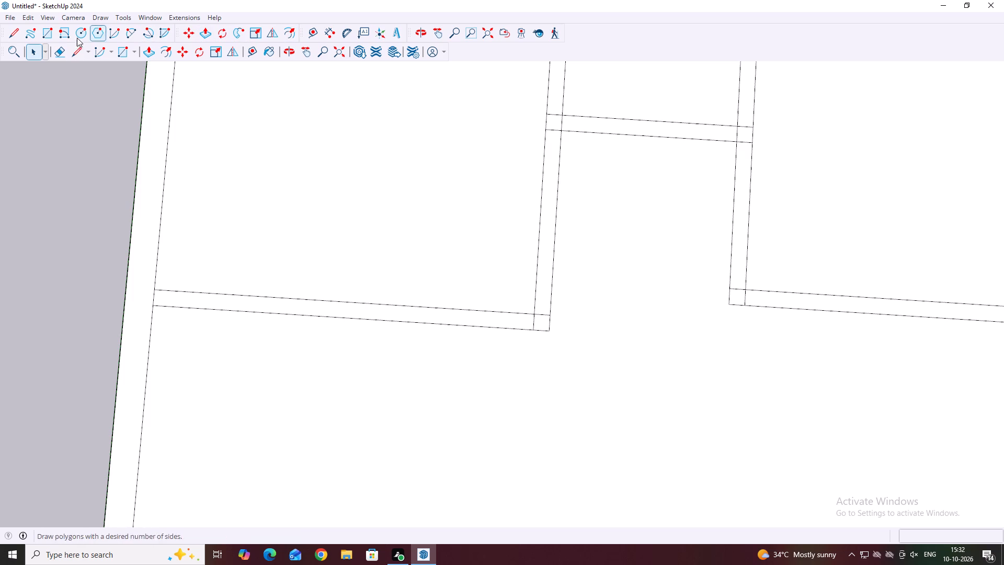
left_click(74, 52)
scroll(568, 321, "up", 4)
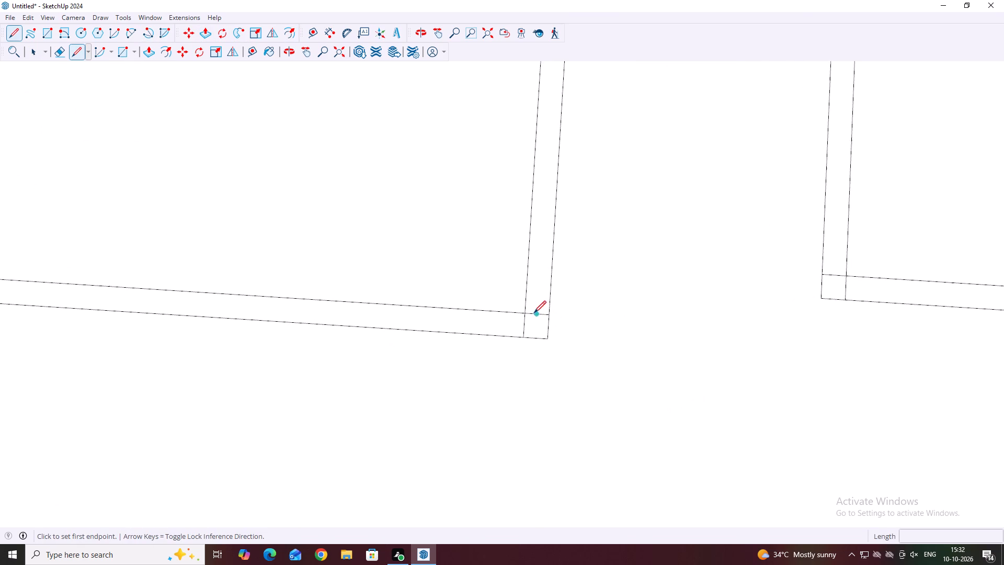
scroll(534, 313, "up", 2)
left_click(553, 314)
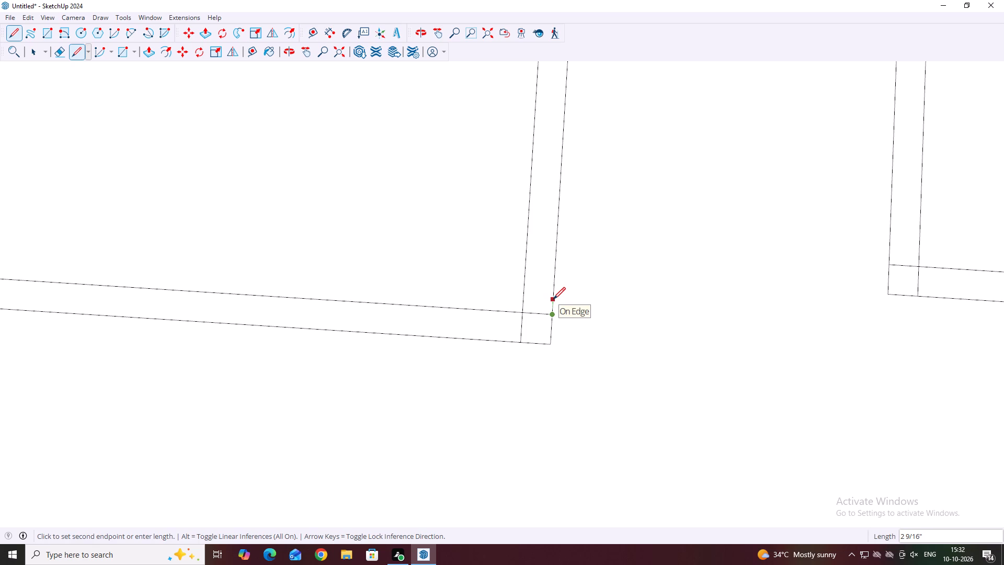
key("4")
key("shift+quotedbl")
key("Return")
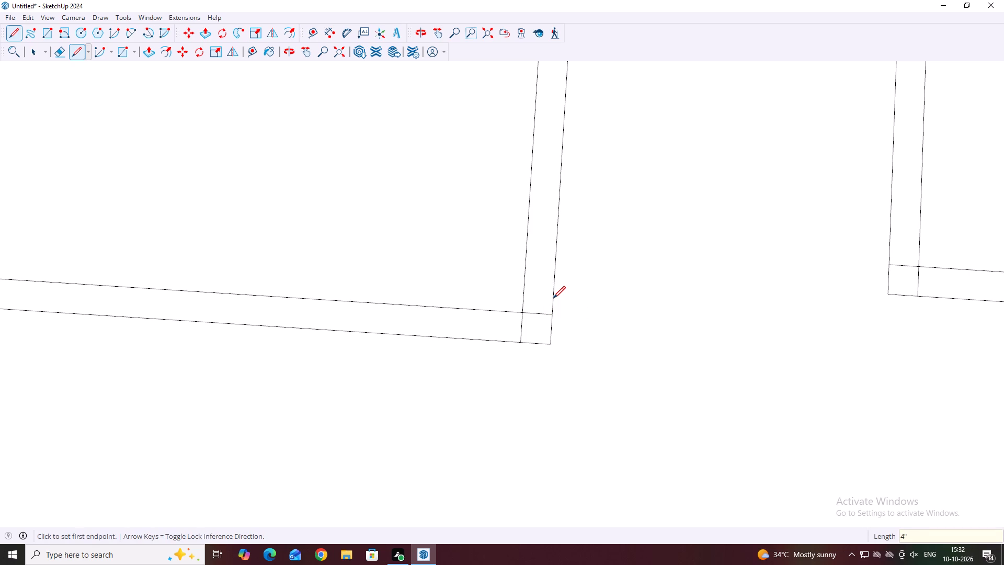
left_click(555, 291)
left_click(526, 291)
middle_click_drag(533, 284, 549, 364)
key("Escape")
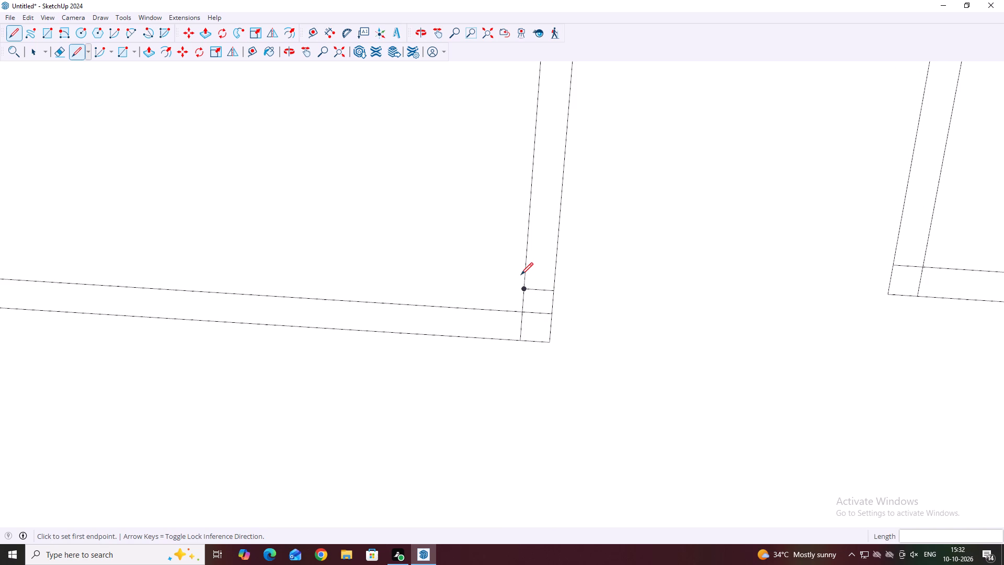
key("space")
Draw a rectangle within the 5" inner wall, from the new cross line's room-side end toward the small room's partition.
scroll(527, 301, "up", 6)
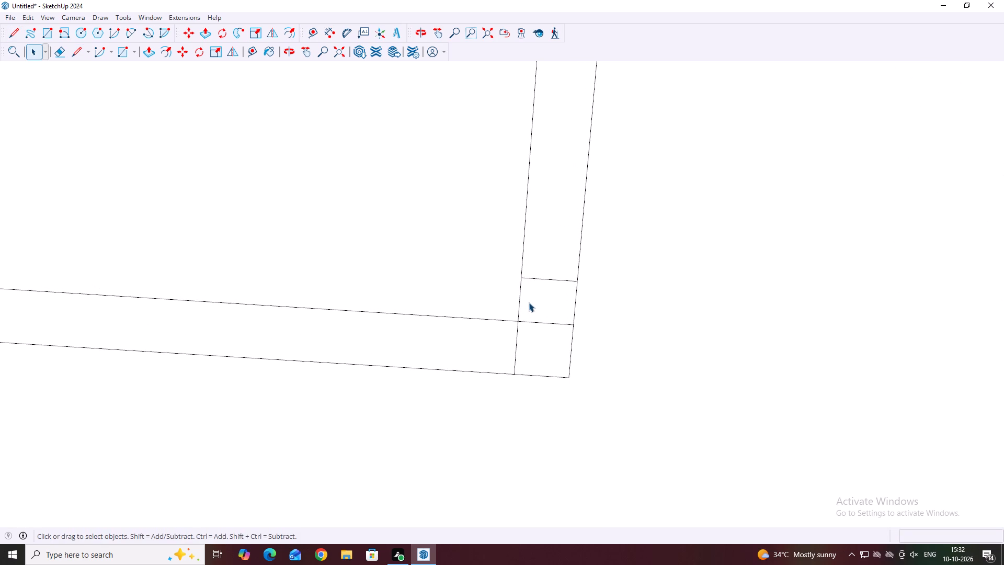
key("r")
left_click(522, 275)
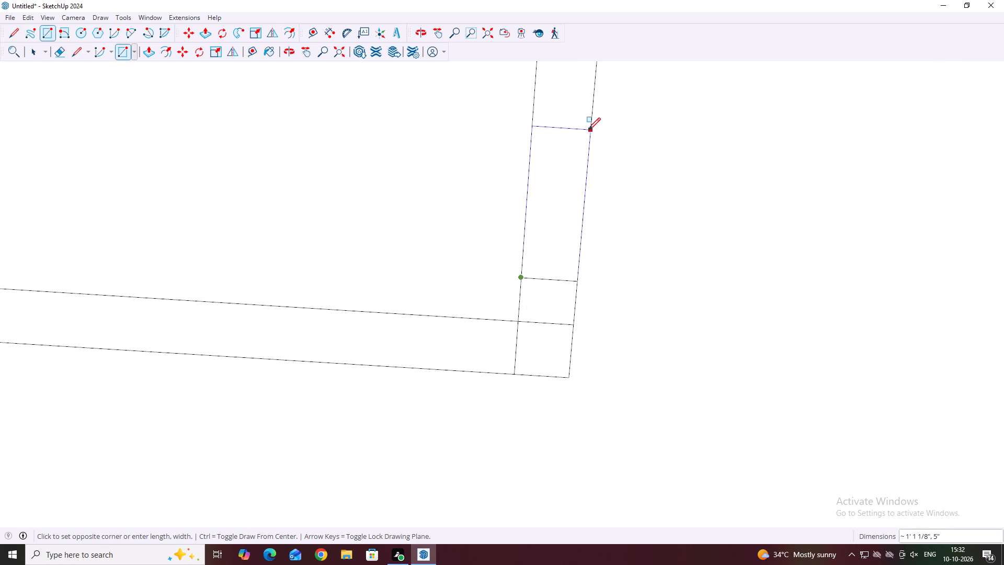
middle_click_drag(588, 130, 605, 219)
scroll(606, 155, "down", 5)
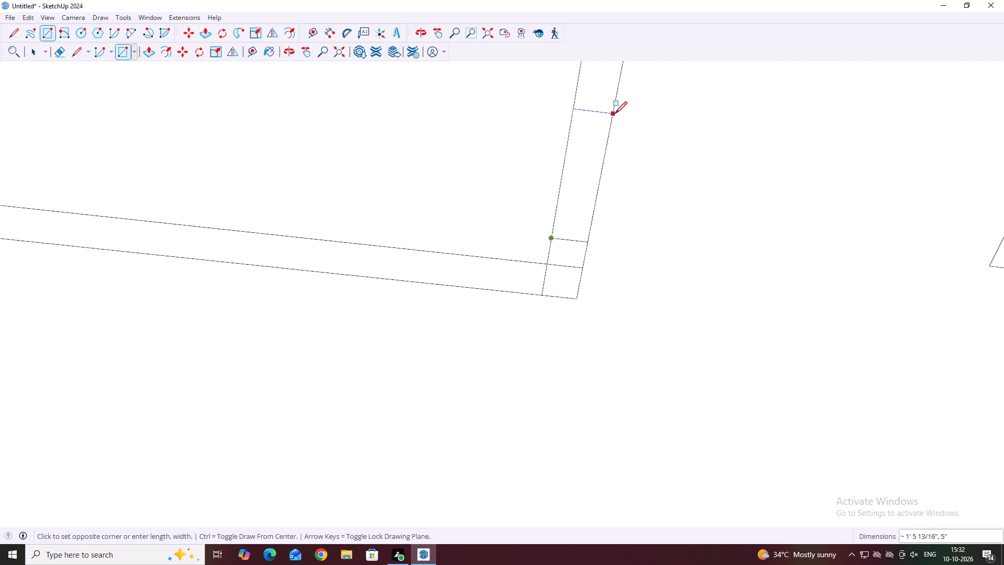
scroll(613, 109, "down", 11)
middle_click(613, 109)
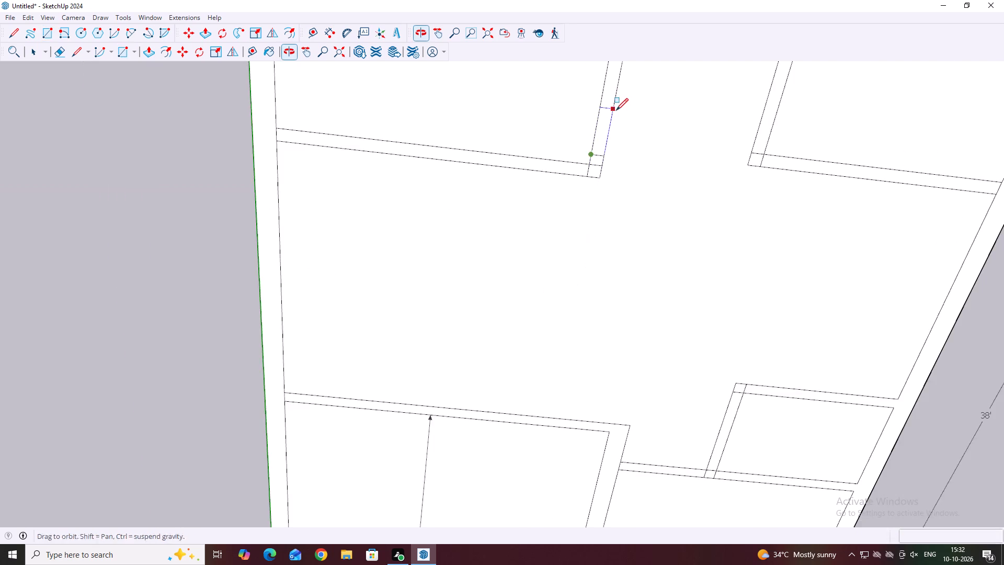
scroll(616, 110, "down", 5)
middle_click(616, 110)
middle_click_drag(614, 124, 604, 48)
scroll(587, 333, "down", 16)
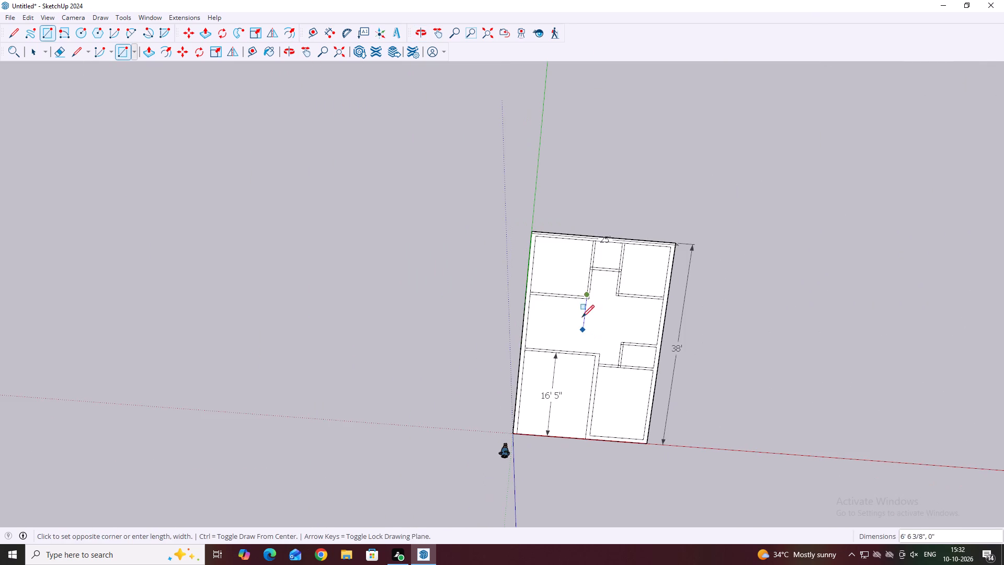
middle_click_drag(581, 281, 568, 162)
scroll(590, 284, "up", 11)
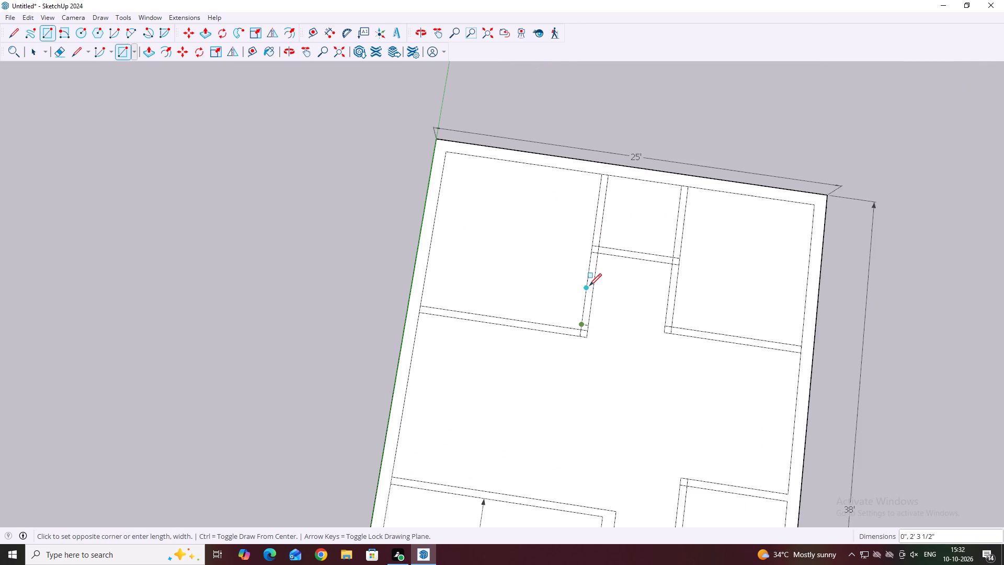
scroll(589, 286, "up", 6)
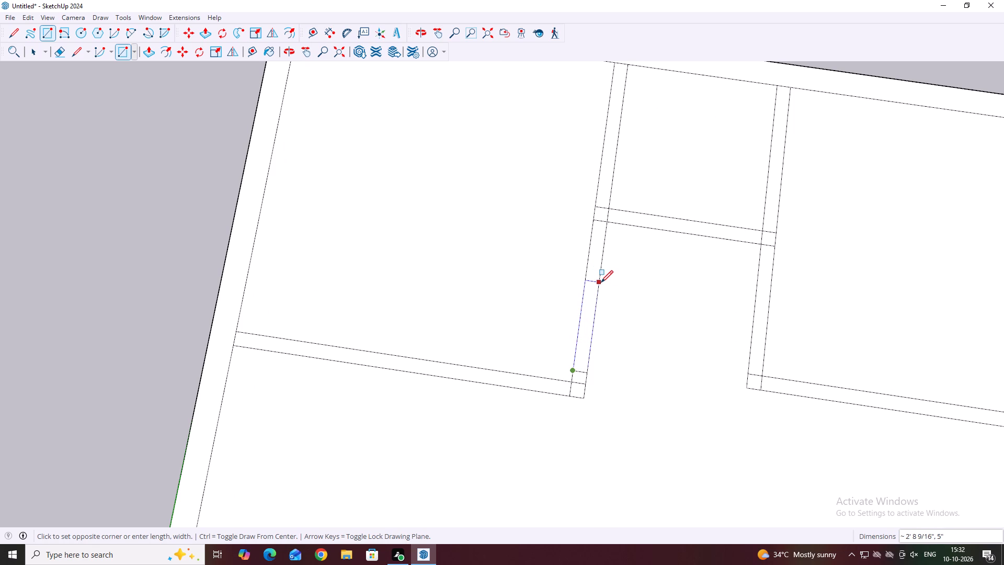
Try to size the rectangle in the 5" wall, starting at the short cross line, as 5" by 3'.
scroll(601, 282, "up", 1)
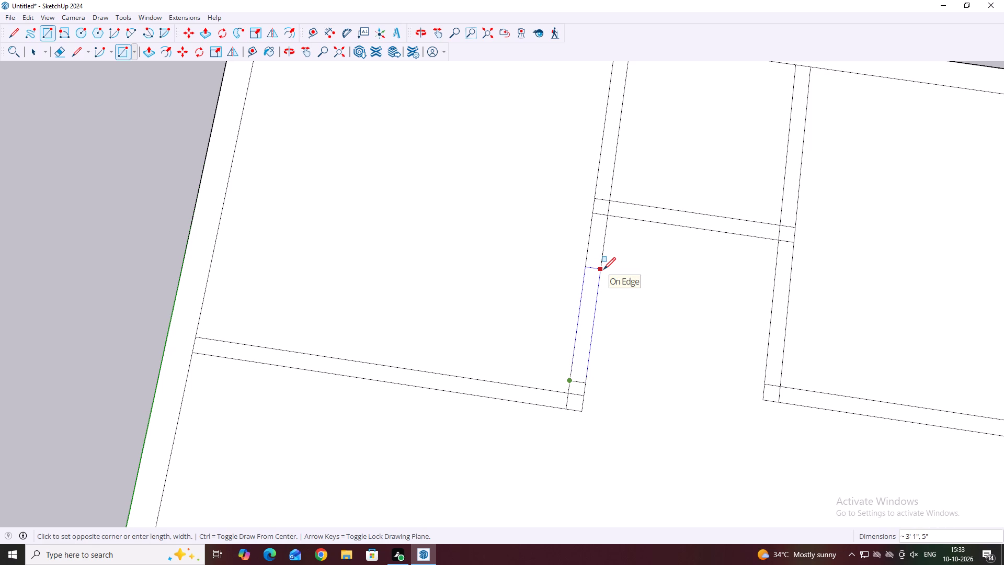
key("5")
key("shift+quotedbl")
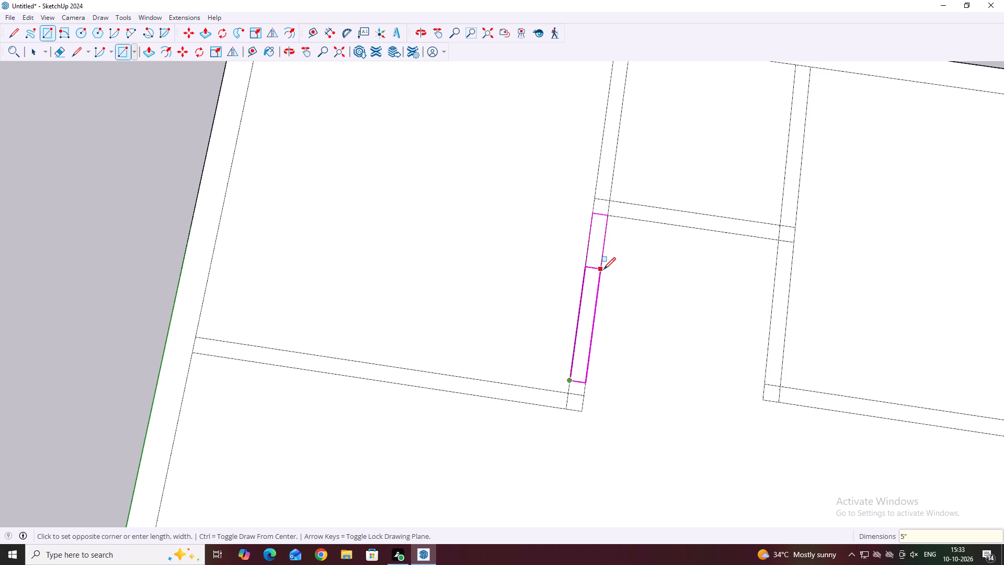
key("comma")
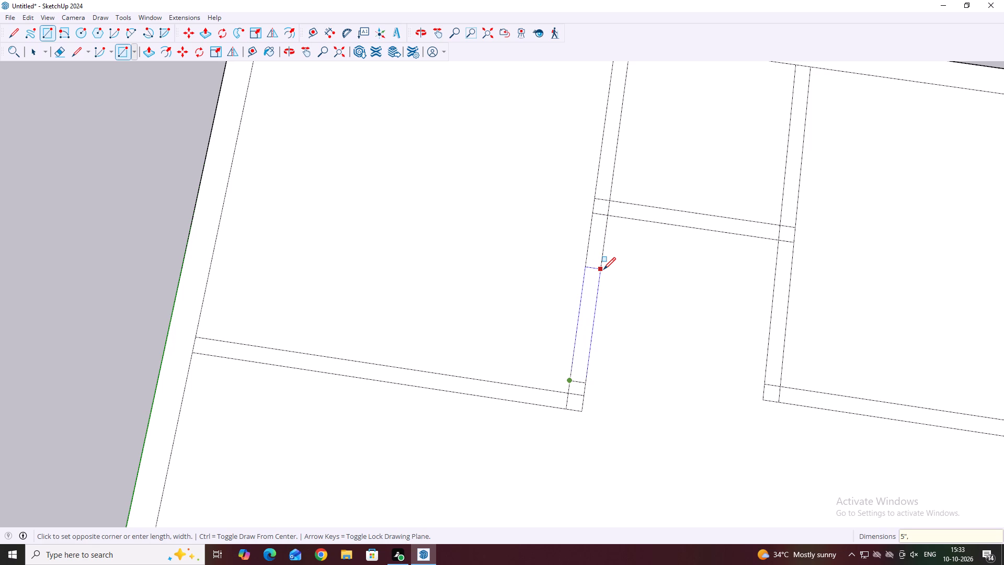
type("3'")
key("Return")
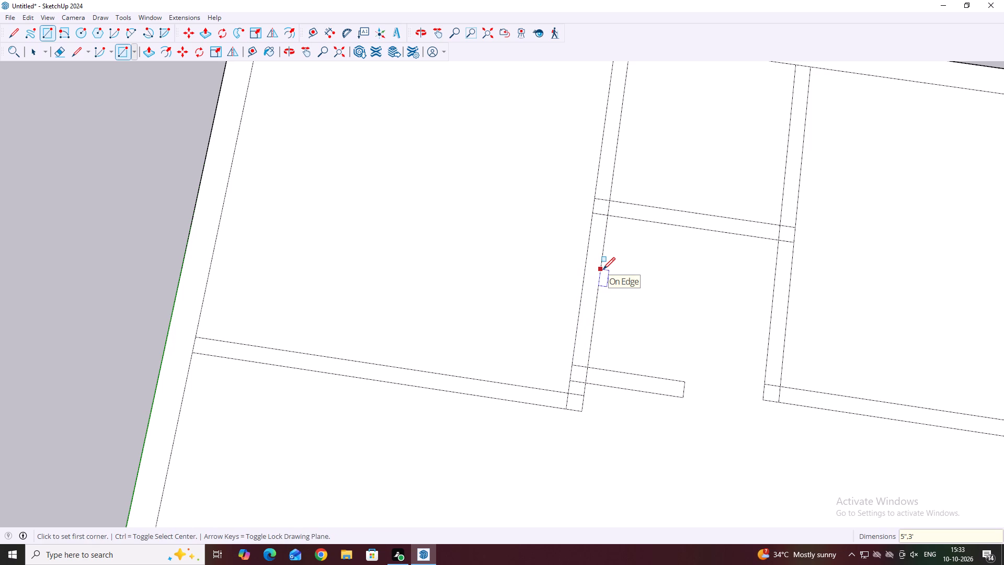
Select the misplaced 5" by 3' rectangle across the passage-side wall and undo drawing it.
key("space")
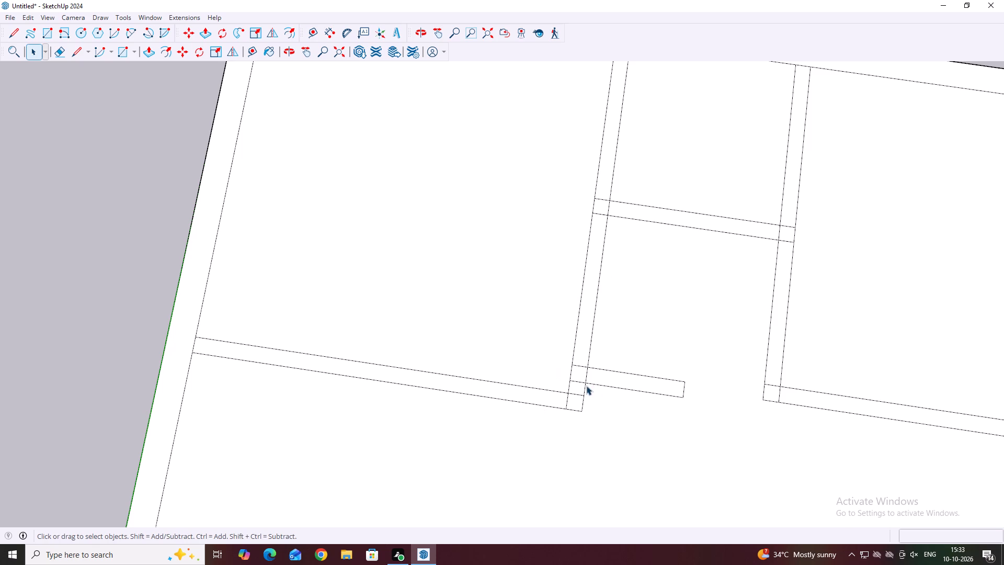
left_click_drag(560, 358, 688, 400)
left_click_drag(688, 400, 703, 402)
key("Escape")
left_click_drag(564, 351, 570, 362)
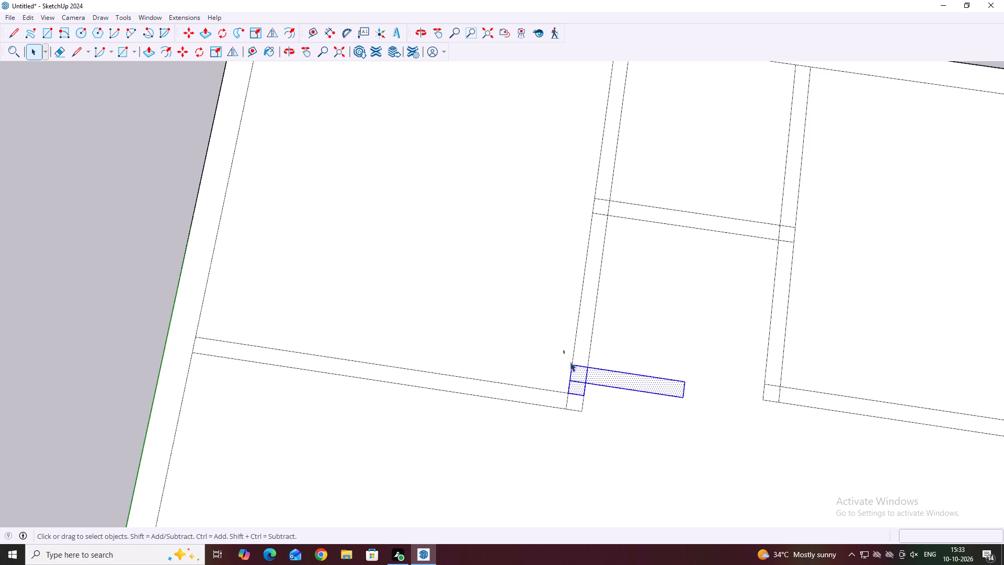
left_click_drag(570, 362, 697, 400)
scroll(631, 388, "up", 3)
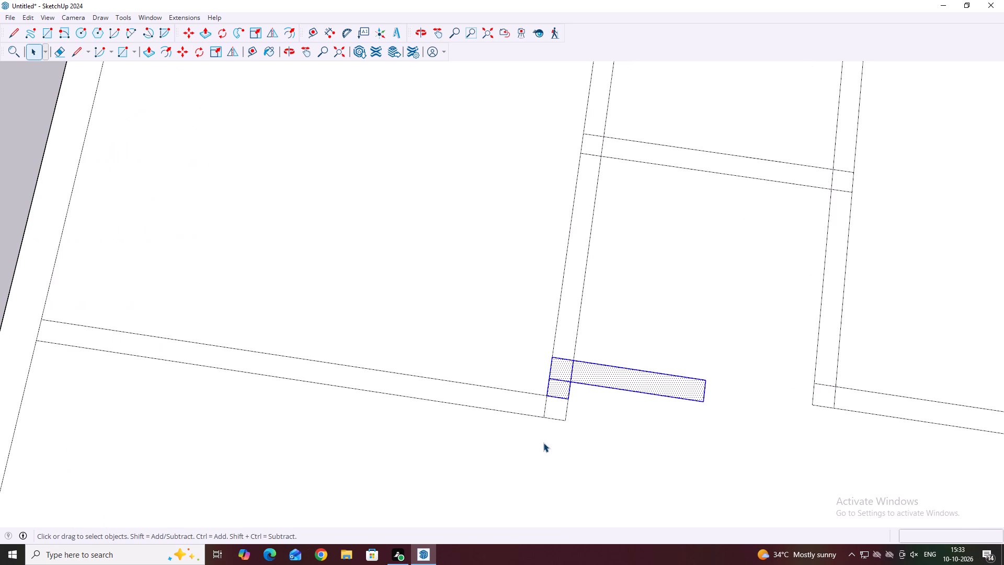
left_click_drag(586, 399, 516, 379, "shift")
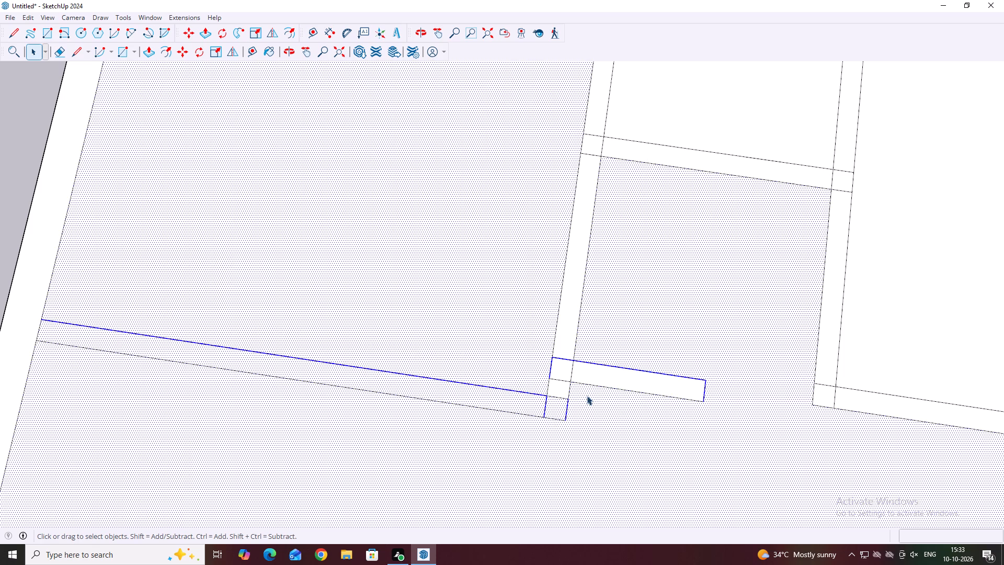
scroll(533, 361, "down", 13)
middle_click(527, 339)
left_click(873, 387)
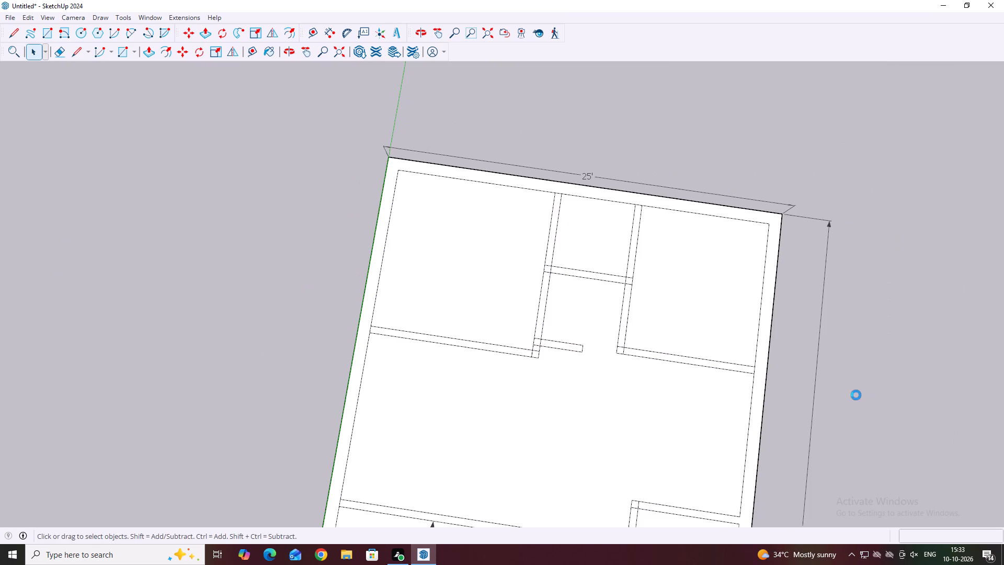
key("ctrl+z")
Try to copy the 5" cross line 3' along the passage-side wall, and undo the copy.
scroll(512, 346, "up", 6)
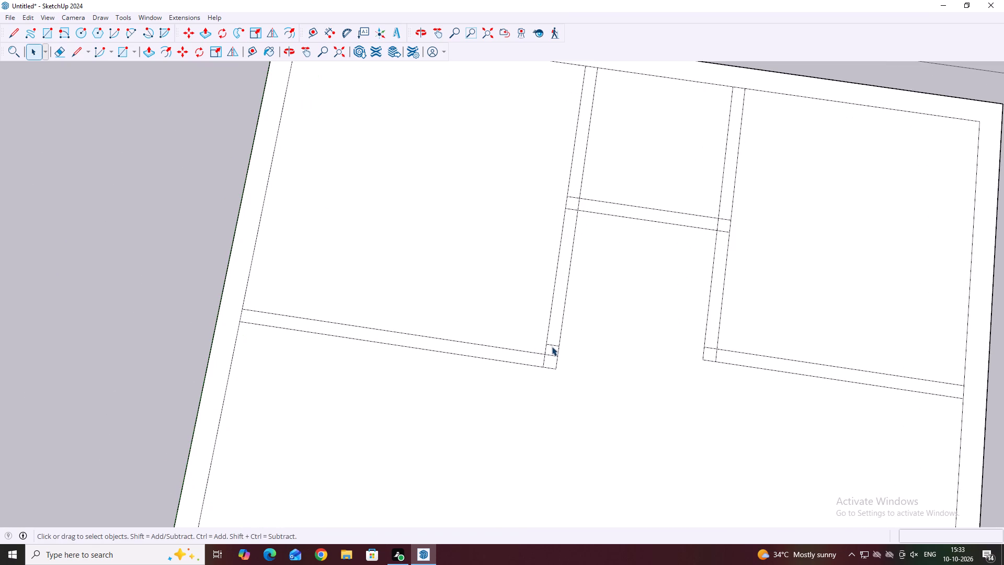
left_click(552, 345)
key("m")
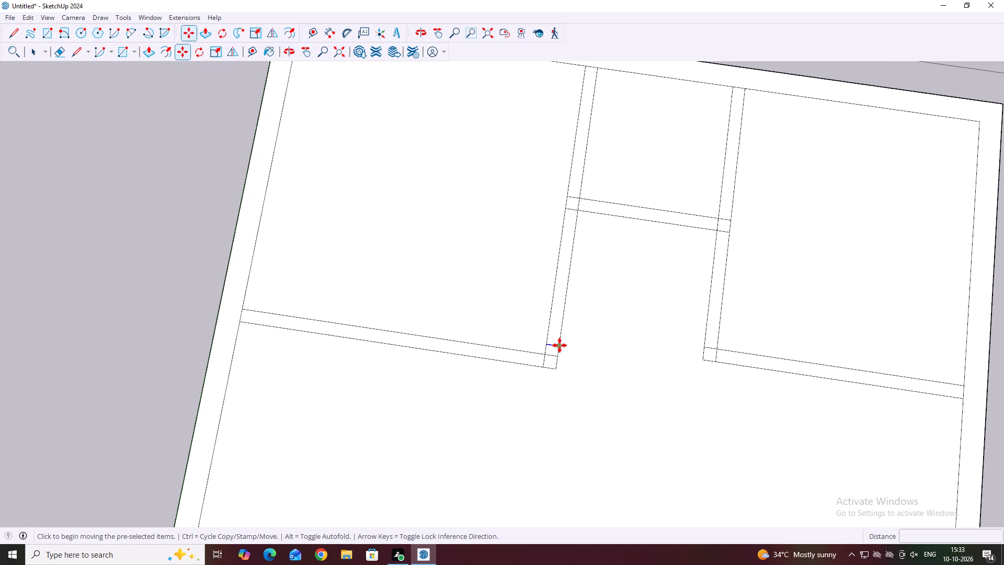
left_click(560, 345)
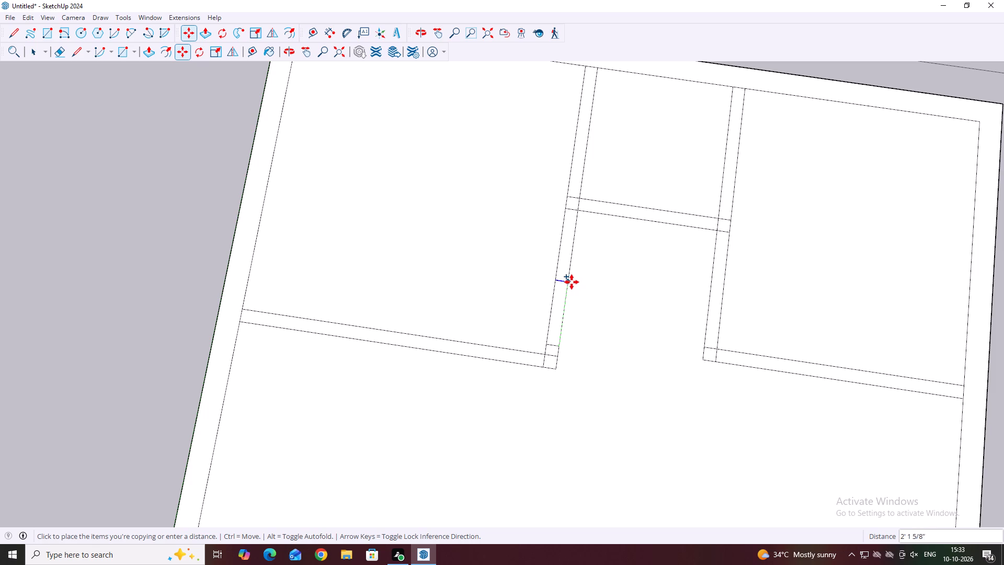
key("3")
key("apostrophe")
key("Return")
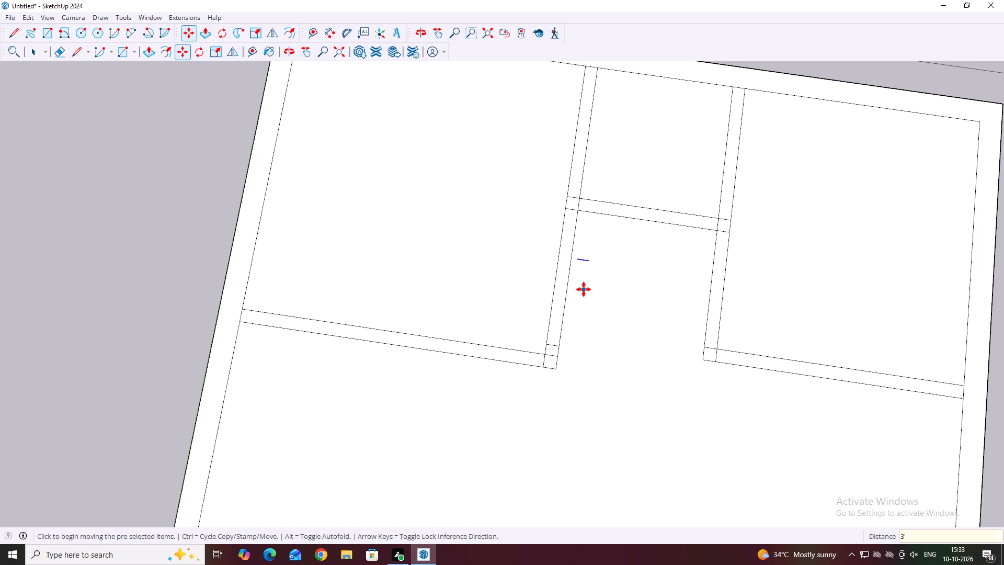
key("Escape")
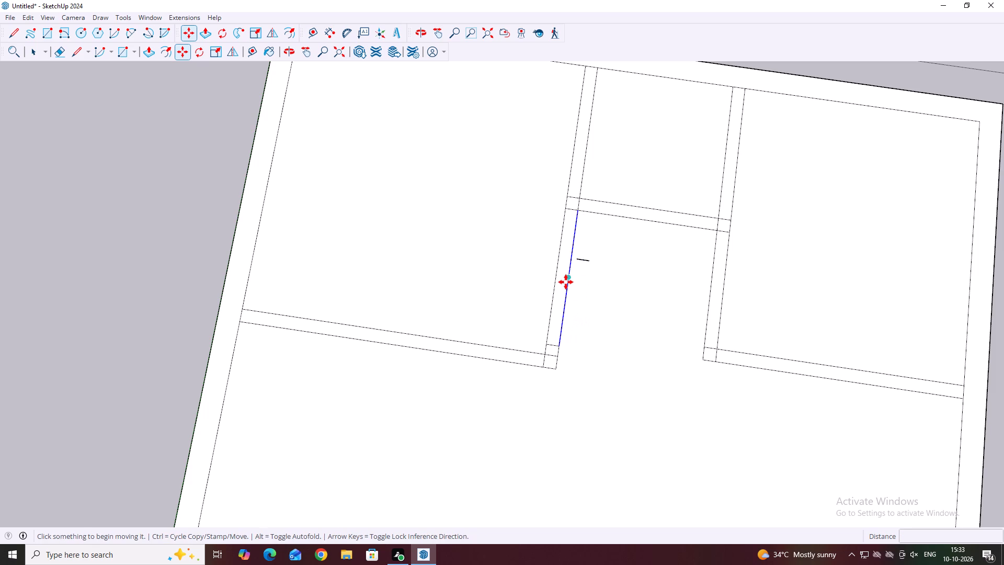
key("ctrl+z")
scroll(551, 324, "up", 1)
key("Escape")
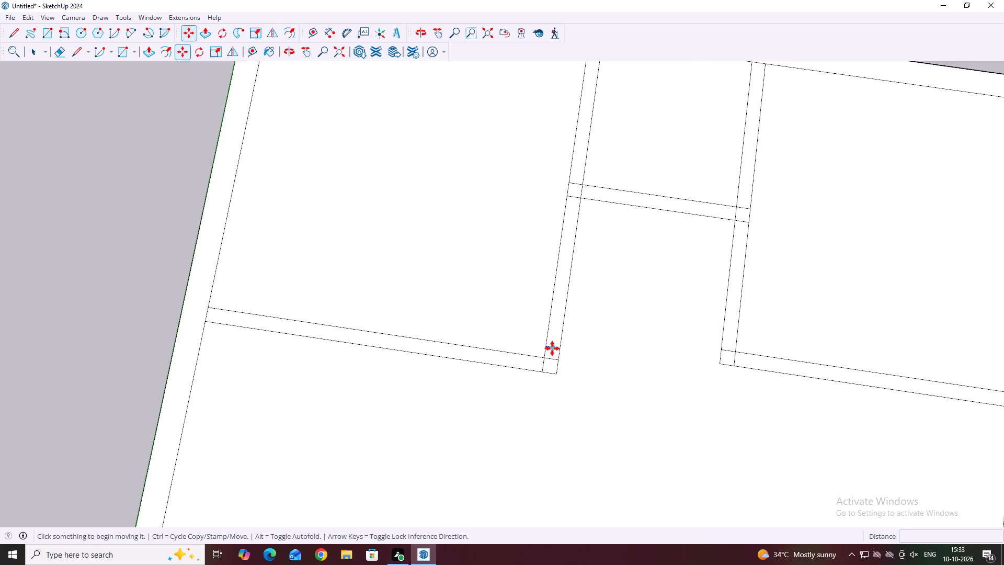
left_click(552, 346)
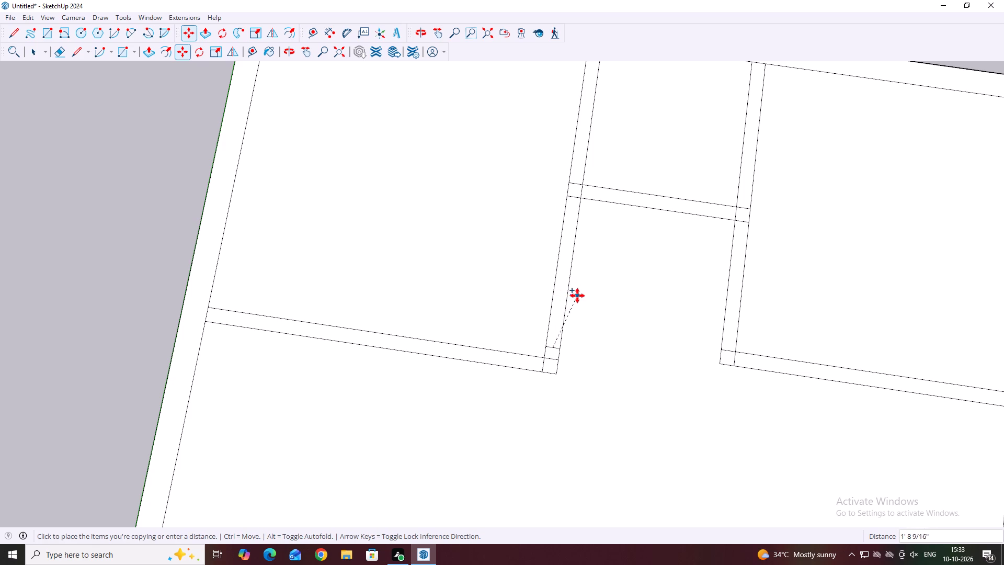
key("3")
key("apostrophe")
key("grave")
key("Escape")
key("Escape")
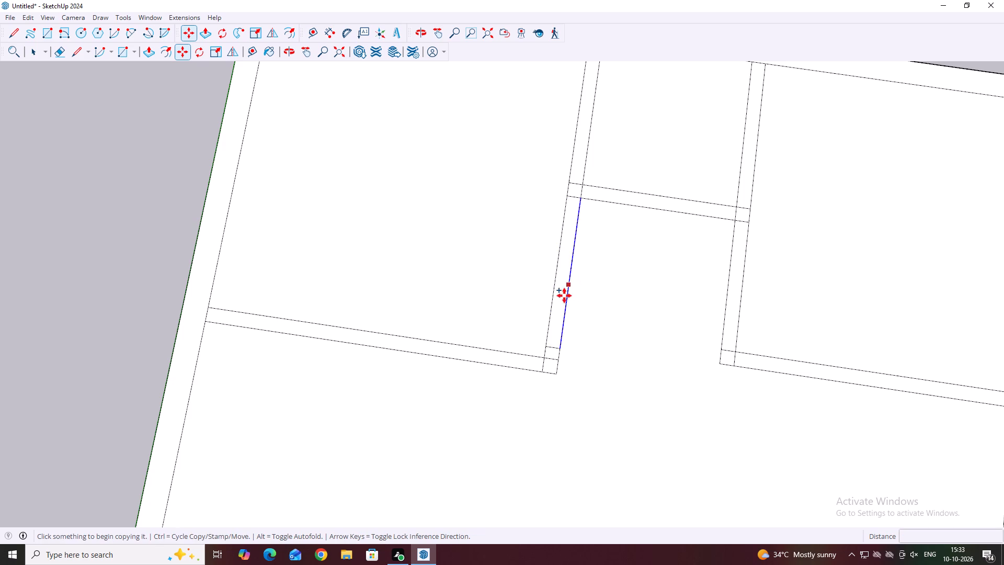
Copy the 5" cross line 3' along the wall toward the small room's partition.
left_click(553, 349)
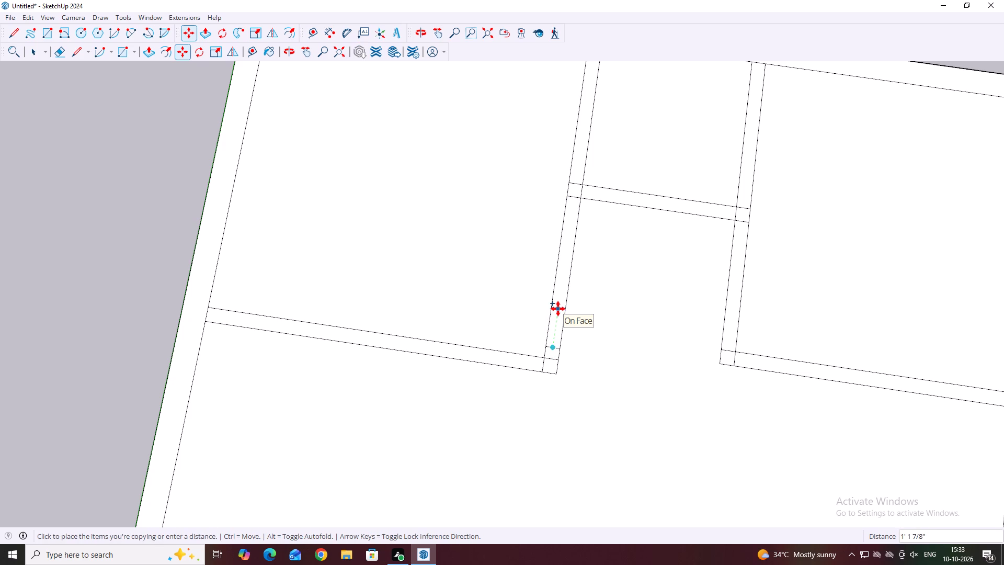
scroll(558, 292, "up", 2)
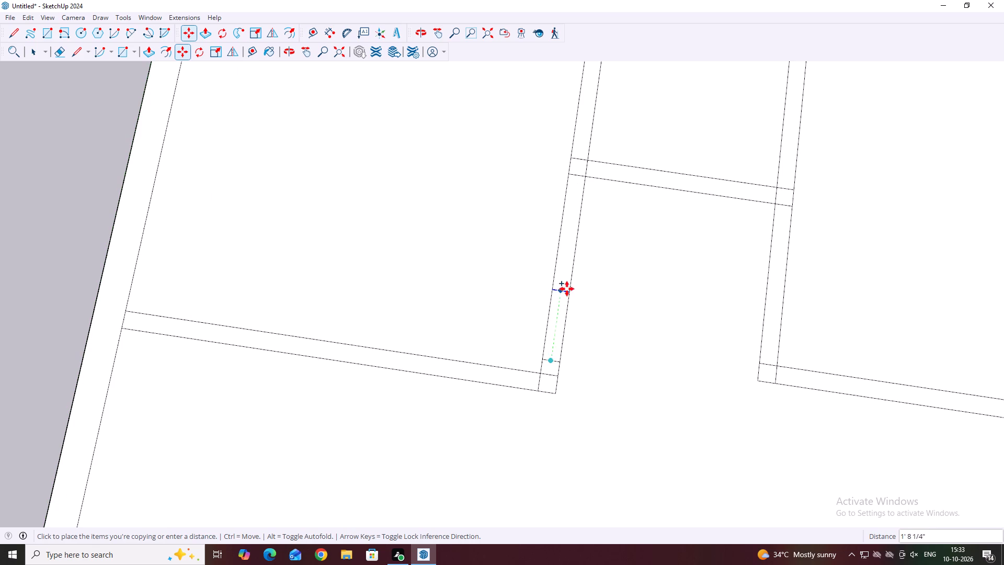
type("3'")
key("Return")
key("Escape")
key("space")
Erase both wall face lines between the two cross lines to make a 3' opening in the room's passage-side wall.
scroll(537, 324, "down", 5)
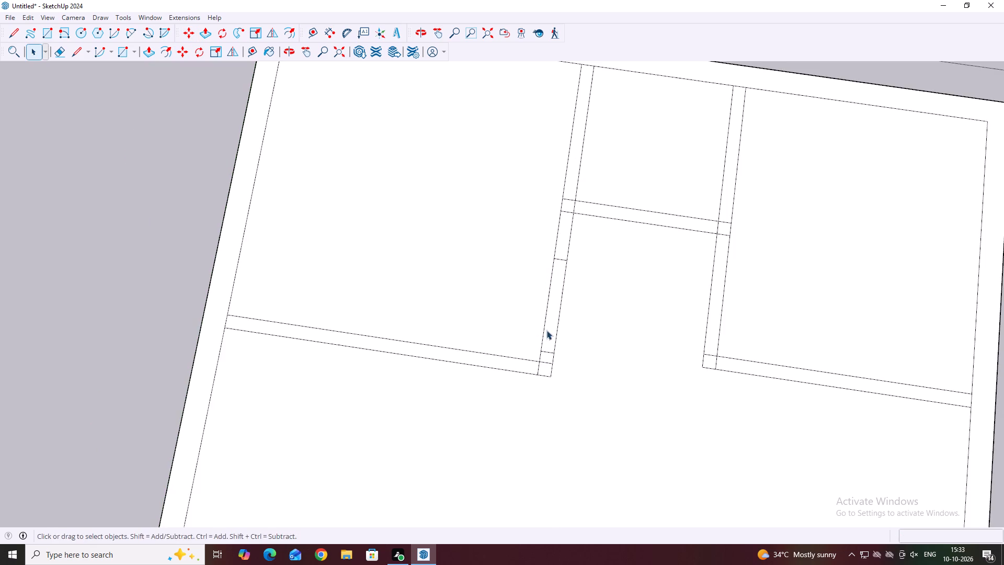
scroll(546, 330, "down", 8)
middle_click(547, 326)
left_click(829, 354)
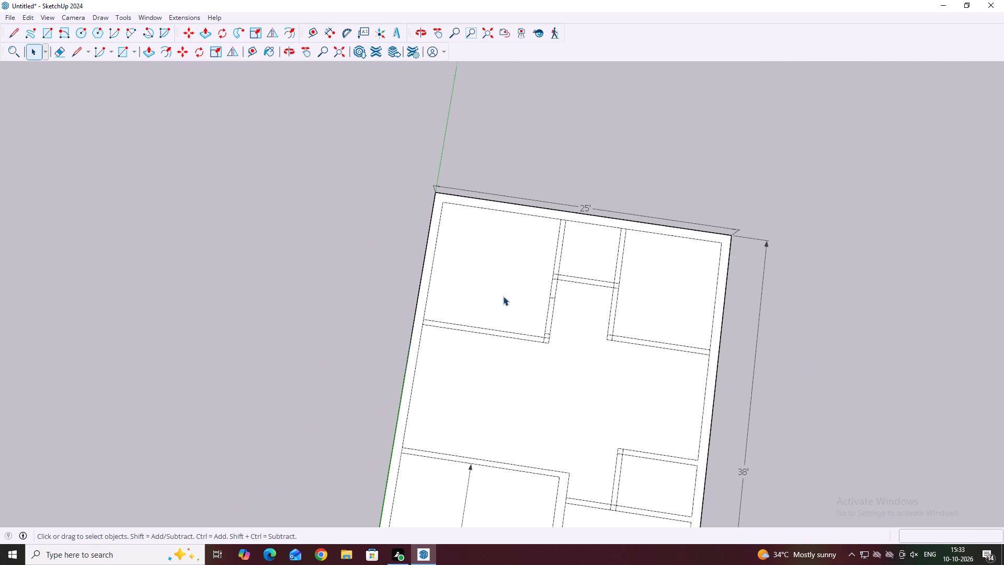
scroll(503, 297, "up", 6)
middle_click_drag(575, 330, 584, 347)
key("e")
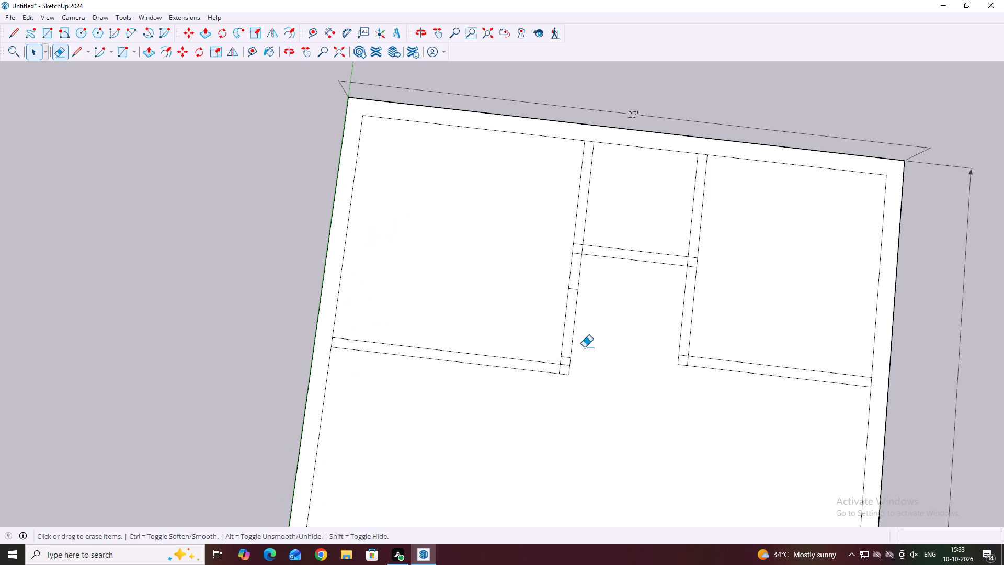
left_click_drag(591, 332, 538, 305)
key("Escape")
Erase the two inner lines crossing the wall corner beside the new opening, leaving a clean L-shaped wall end.
scroll(566, 299, "down", 4)
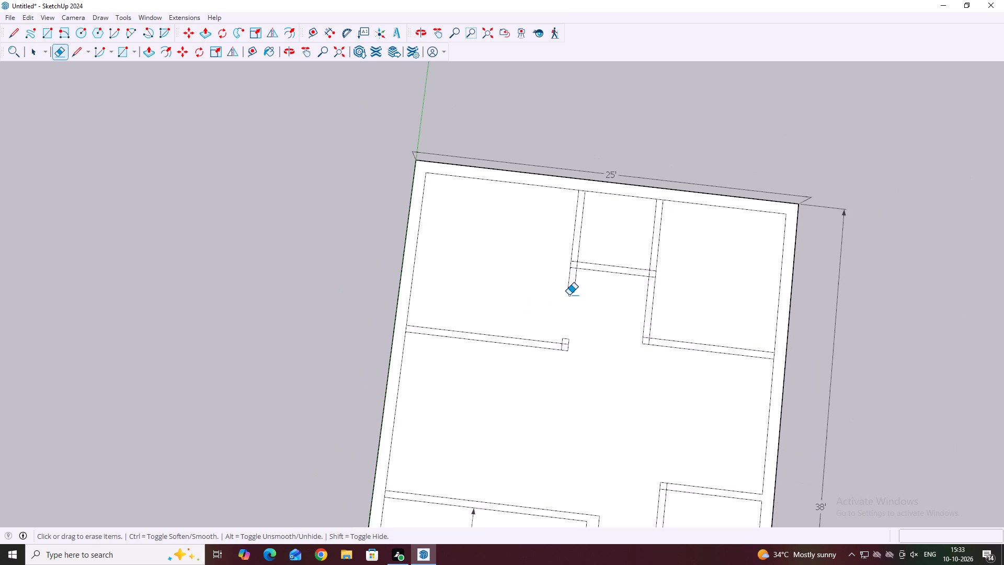
scroll(570, 262, "up", 3)
key("space")
scroll(460, 279, "down", 3)
scroll(508, 341, "up", 4)
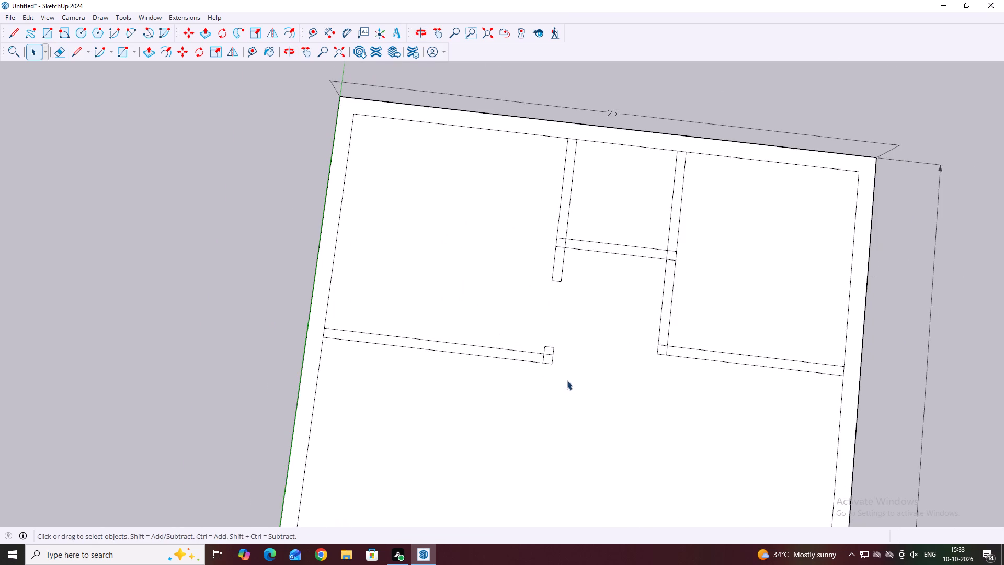
scroll(567, 380, "up", 6)
key("e")
scroll(520, 353, "up", 10)
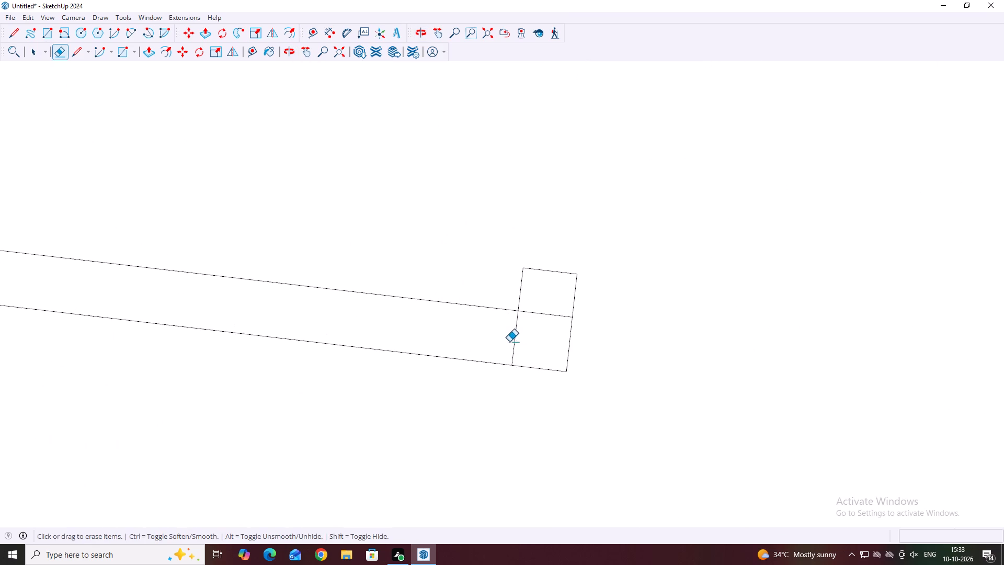
left_click_drag(498, 356, 555, 304)
scroll(487, 361, "down", 5)
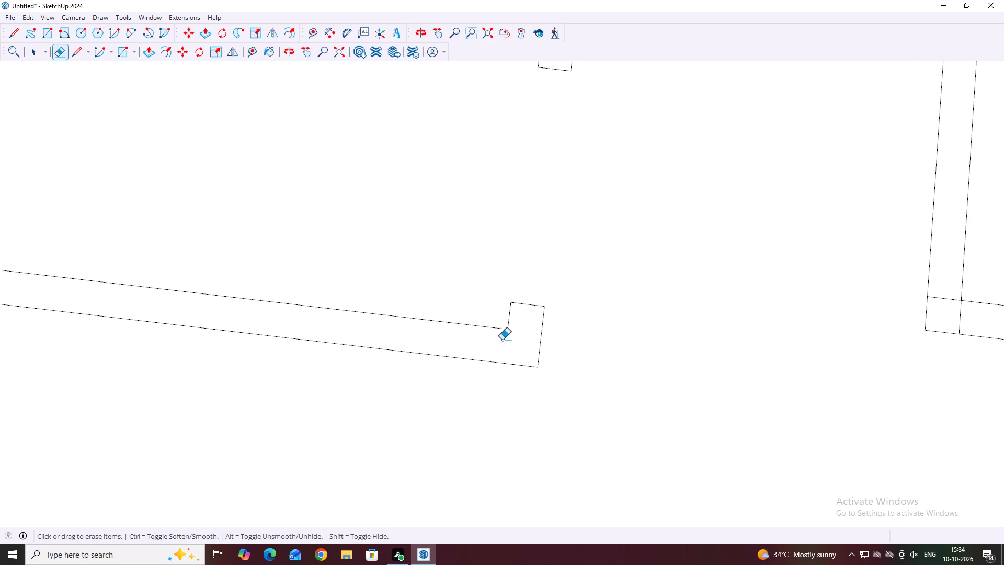
key("Escape")
scroll(502, 339, "down", 18)
middle_click(502, 336)
key("space")
Draw a 5" cross line through the small room's partition, 2" from its junction with the large right-hand room's passage wall.
scroll(493, 260, "up", 3)
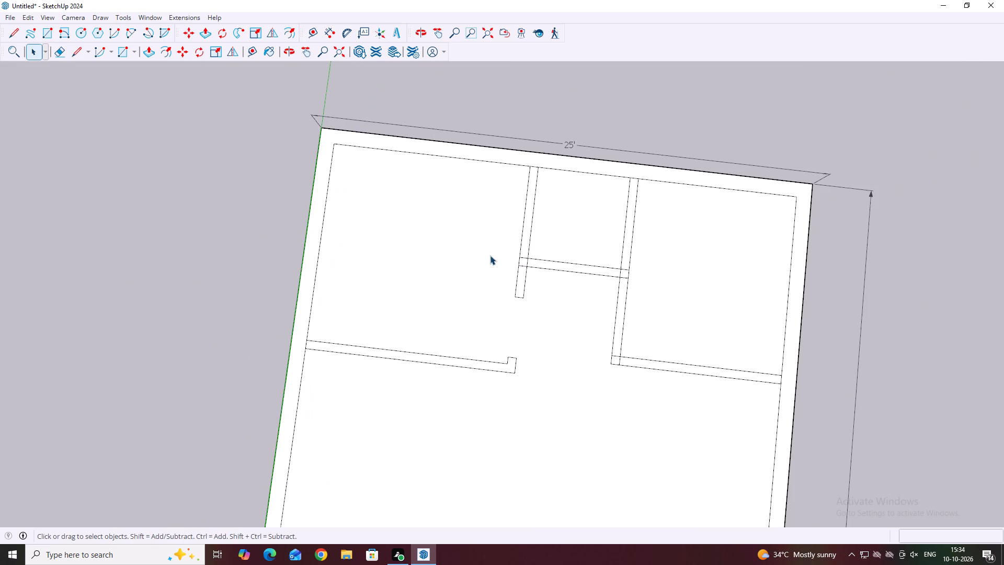
middle_click_drag(489, 294, 475, 359)
scroll(528, 263, "up", 6)
middle_click(521, 257)
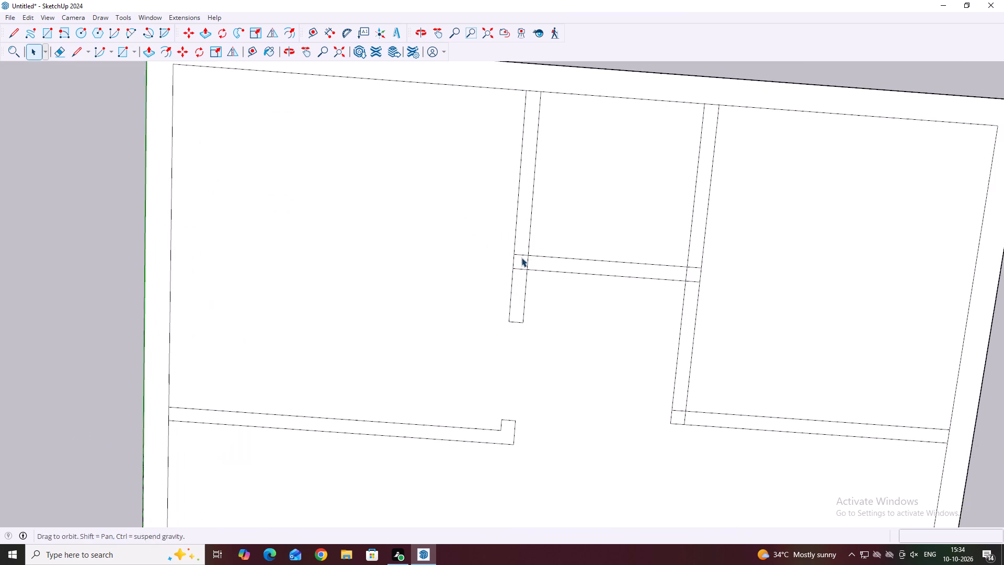
scroll(521, 257, "up", 4)
scroll(500, 336, "down", 14)
middle_click_drag(467, 386, 480, 326)
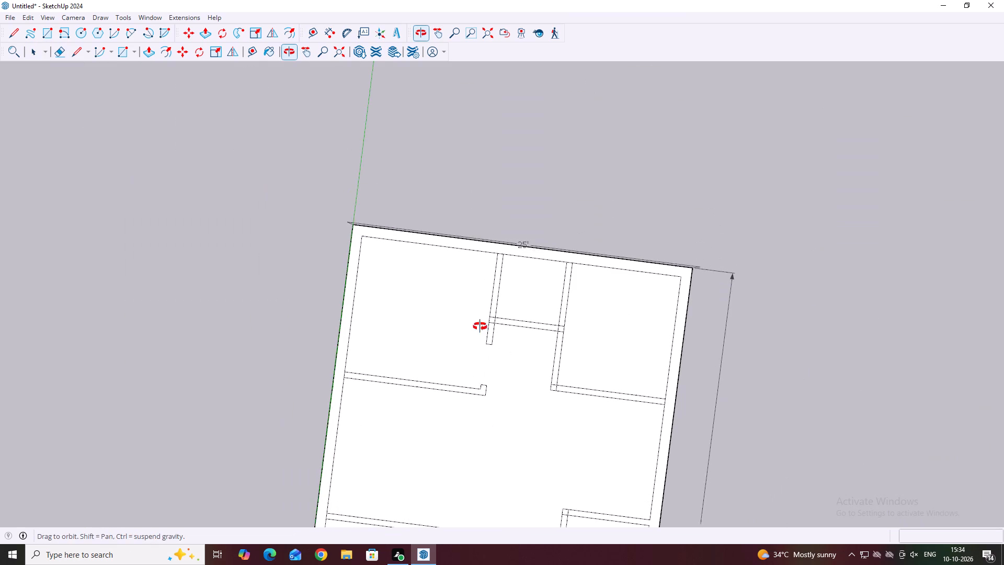
middle_click_drag(480, 326, 493, 270)
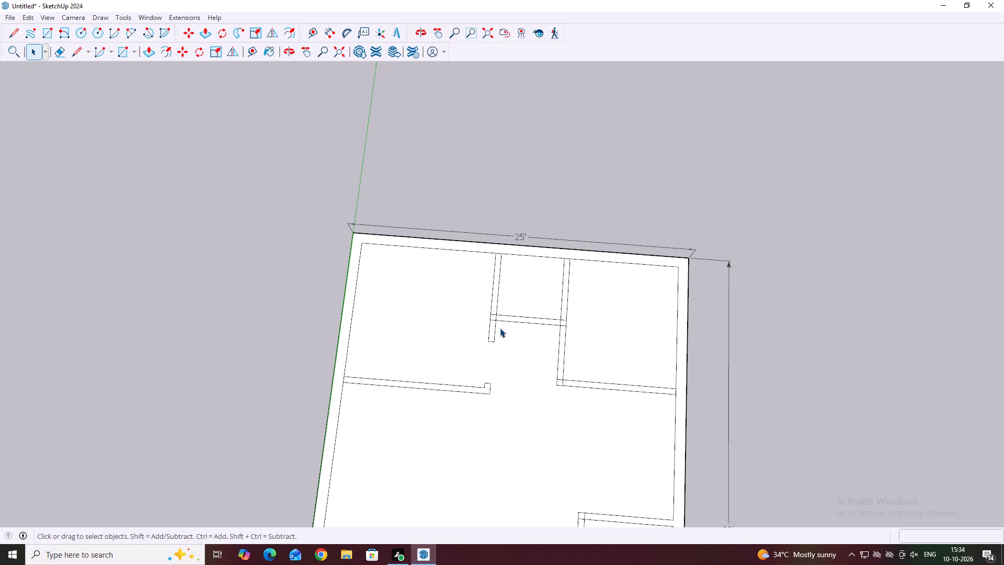
scroll(528, 318, "up", 5)
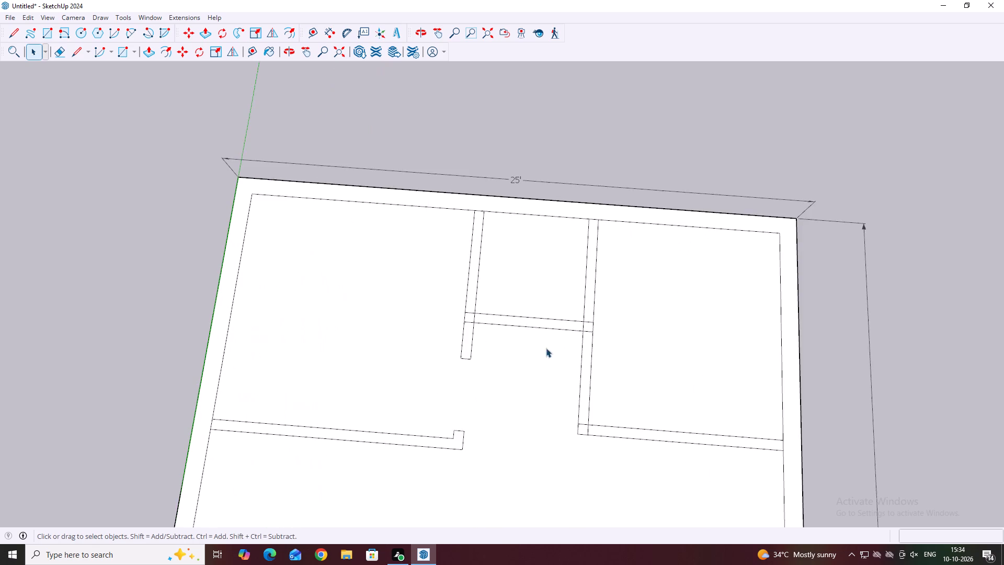
scroll(546, 348, "up", 2)
key("l")
scroll(579, 349, "up", 3)
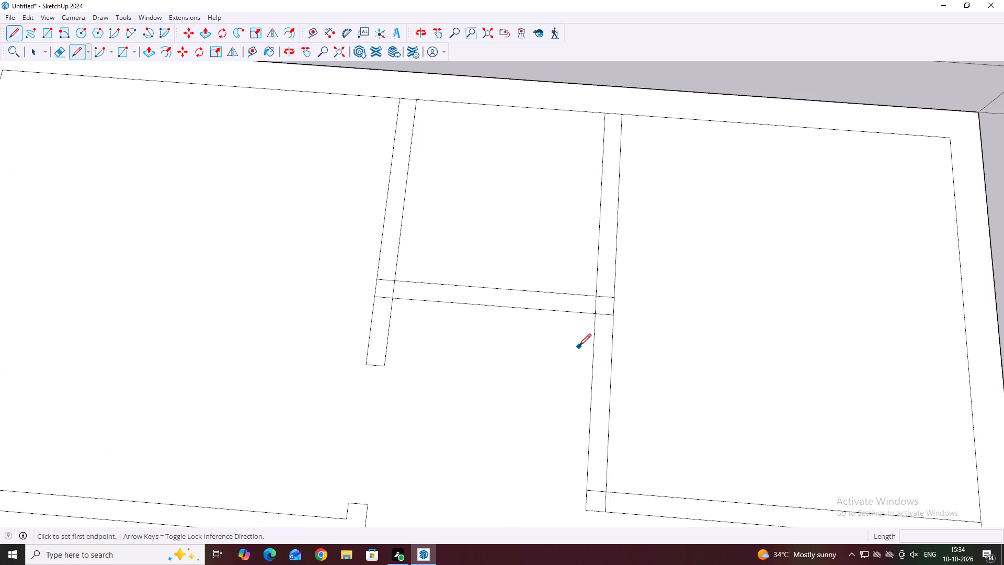
scroll(579, 346, "up", 4)
left_click(600, 301)
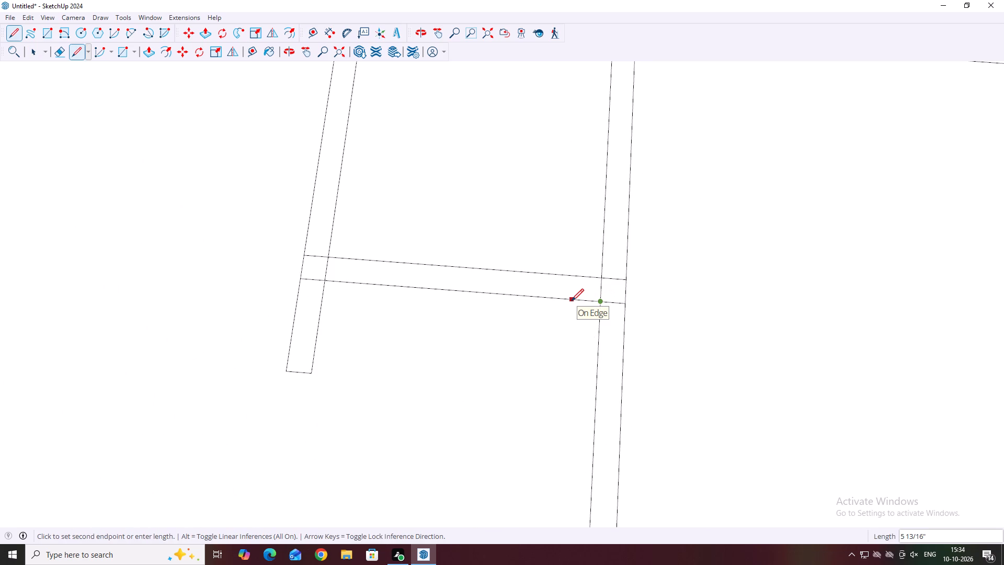
key("2")
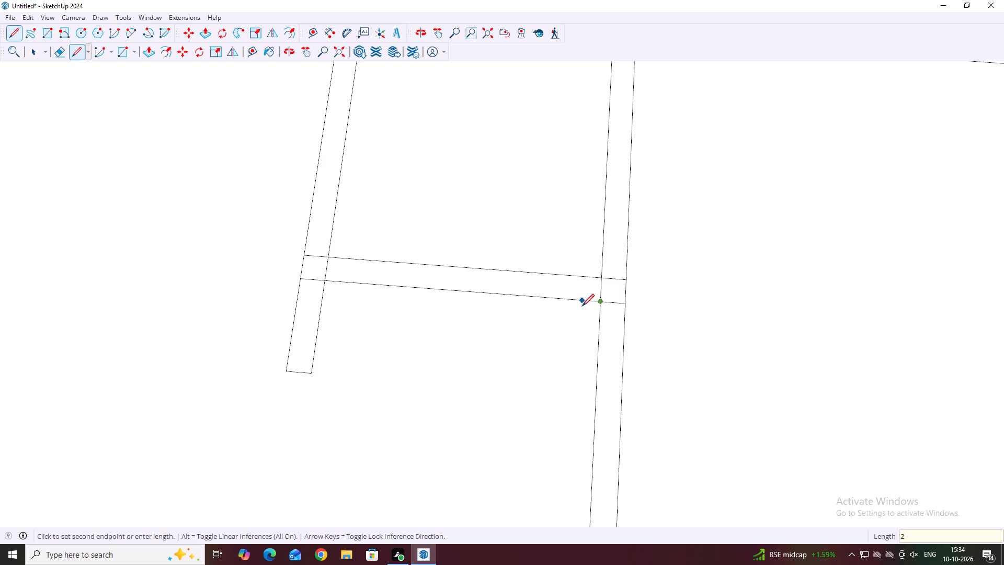
key("Return")
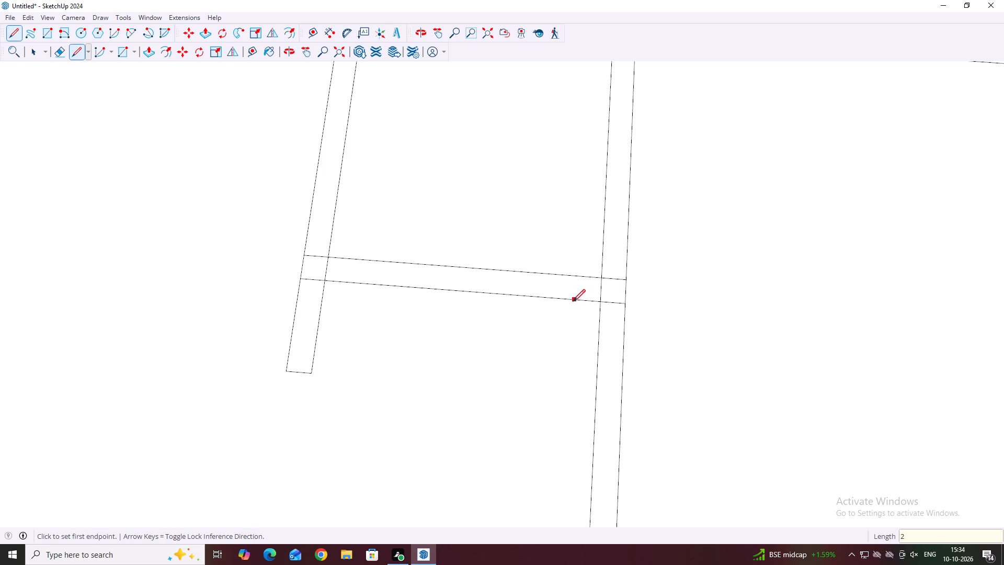
left_click(589, 298)
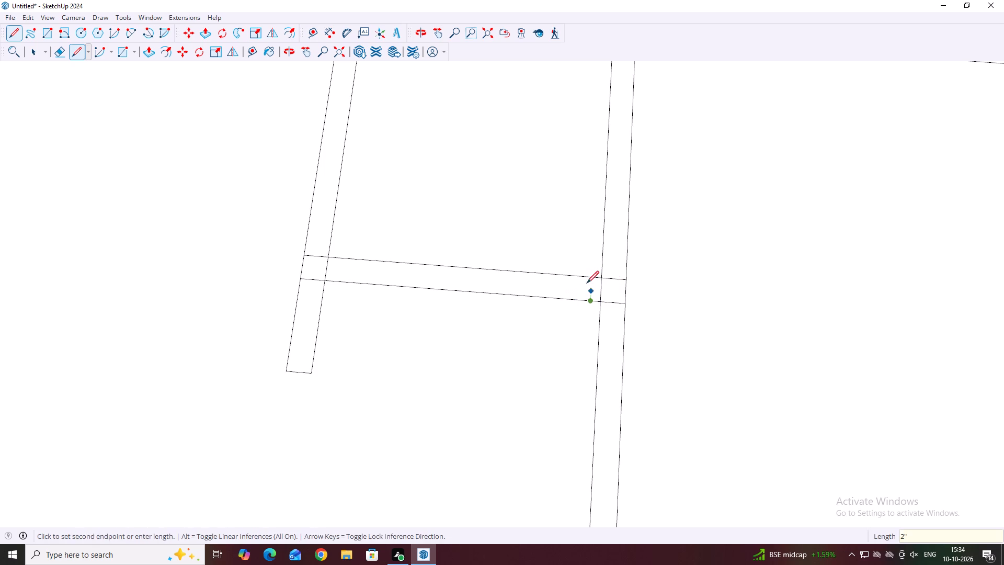
left_click(589, 277)
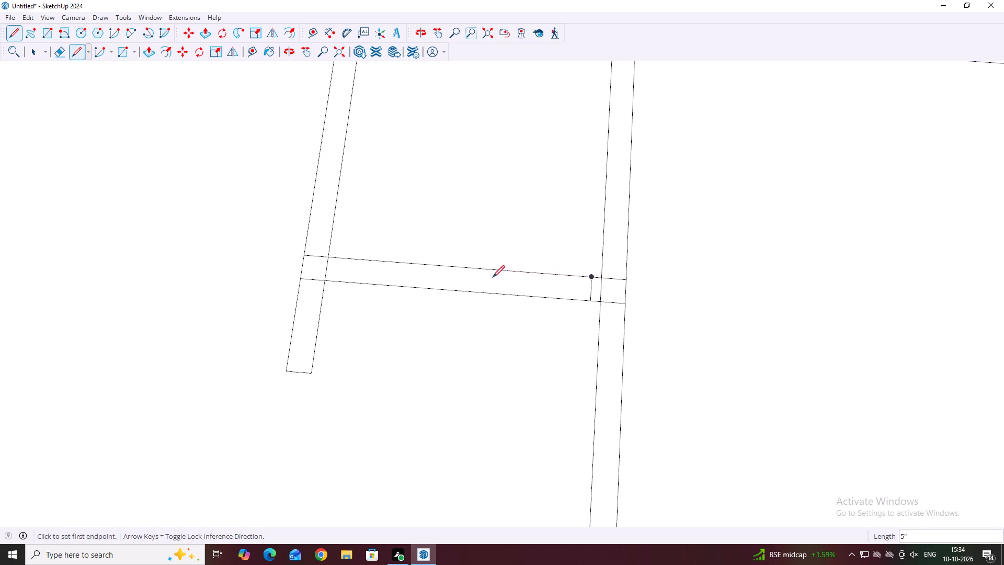
key("Escape")
key("space")
Copy the 5" cross line 2'6" along the small room's partition toward the opposite passage wall.
left_click(590, 289)
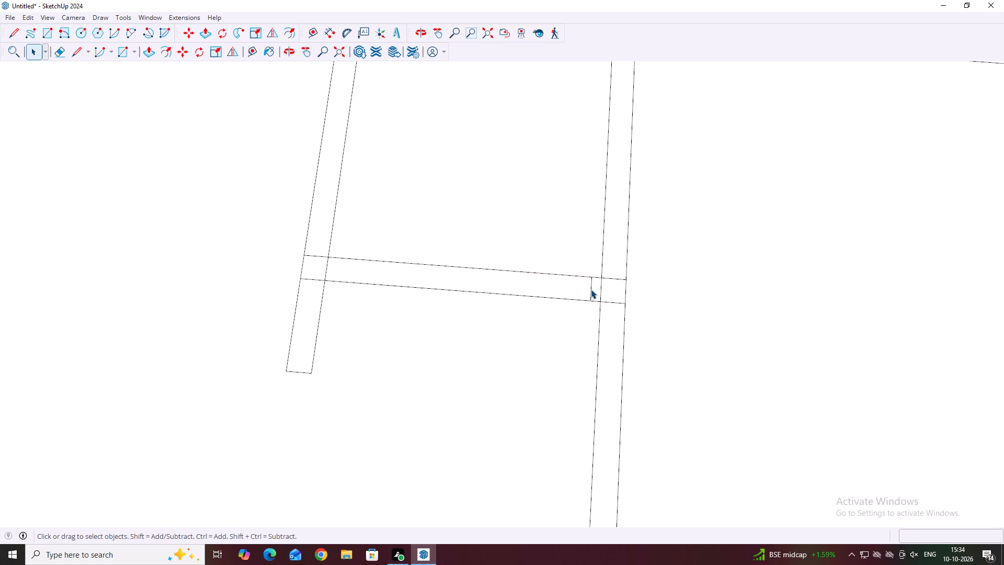
key("m")
left_click(592, 301)
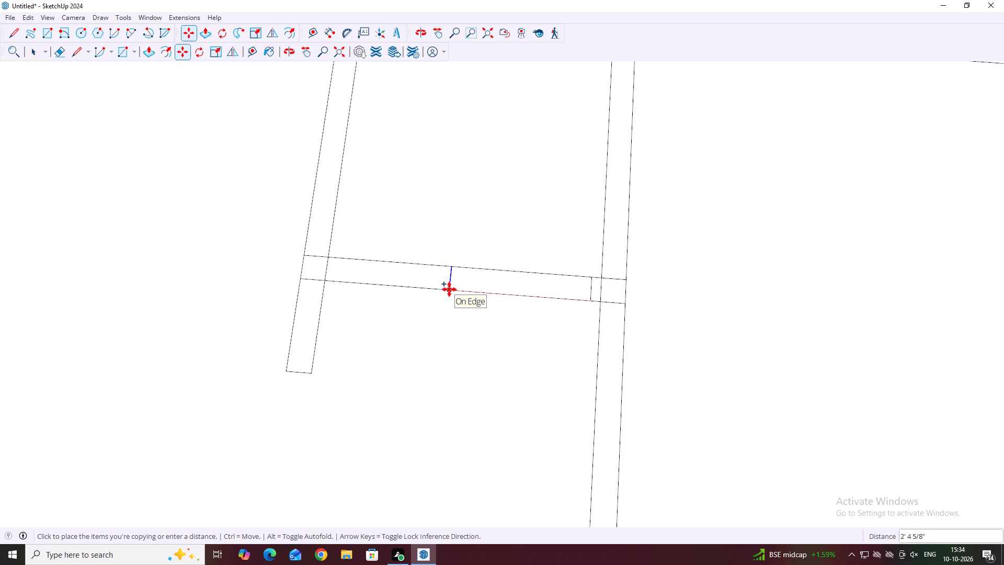
type("2'6")
key("Return")
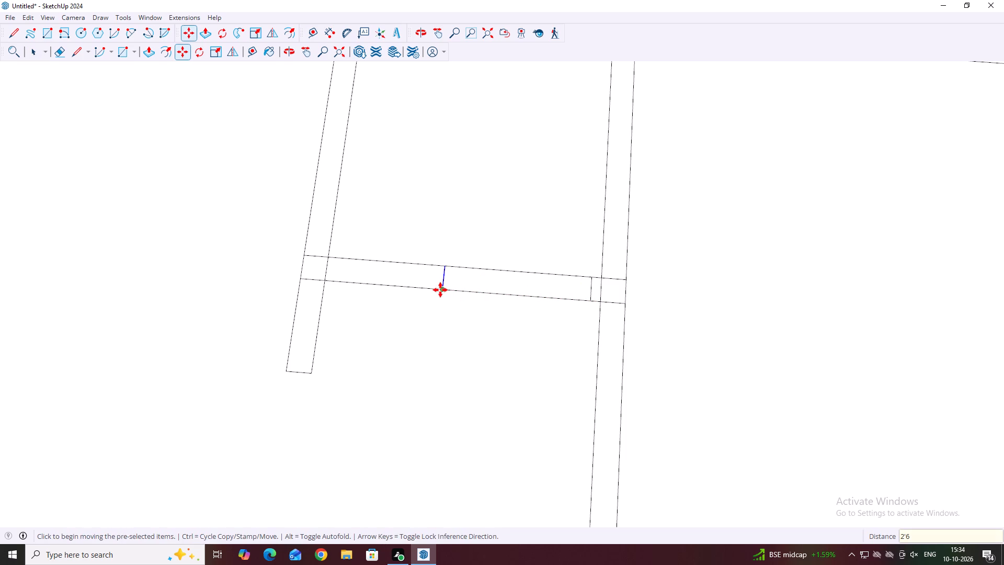
key("Escape")
key("space")
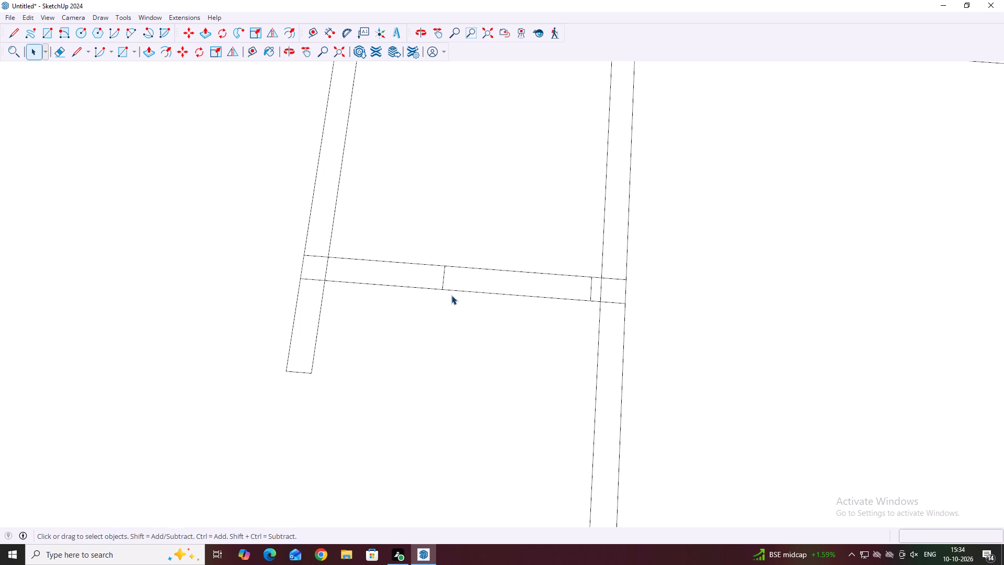
Erase both partition face lines between the two cross lines to make a 2'6" opening into the small room.
key("e")
left_click_drag(503, 239, 492, 326)
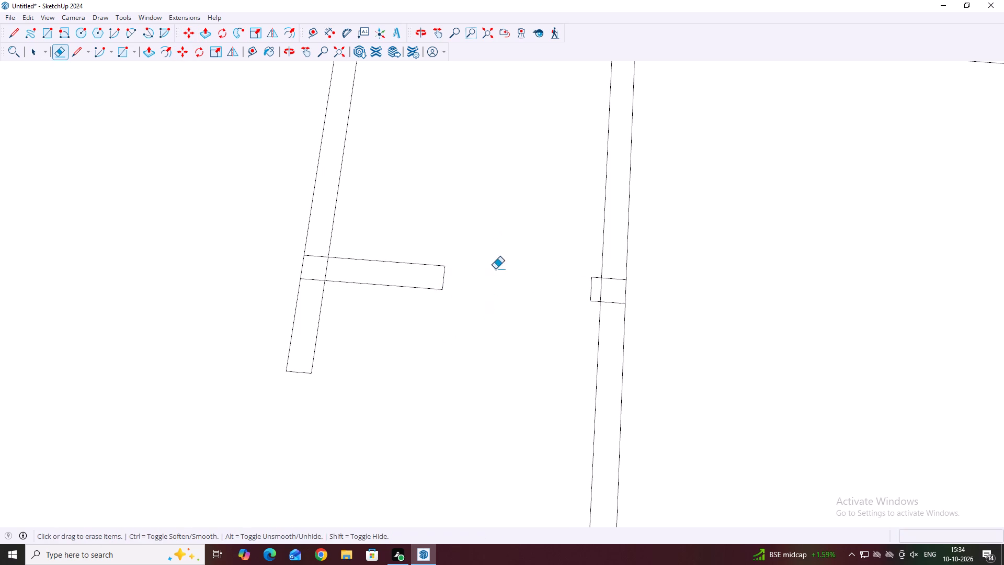
key("Escape")
scroll(461, 294, "down", 8)
key("space")
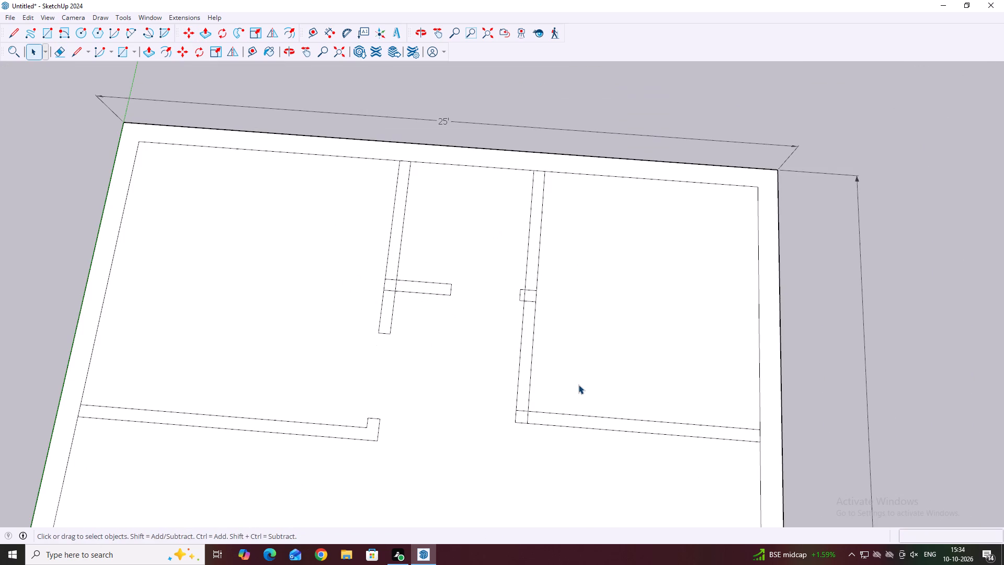
Erase the passage-wall line segments crossing the partition's two junctions, plus the leftover inner lines in the T-junction beside the first room.
scroll(581, 385, "down", 4)
middle_click_drag(594, 403, 615, 335)
middle_click_drag(529, 326, 523, 387)
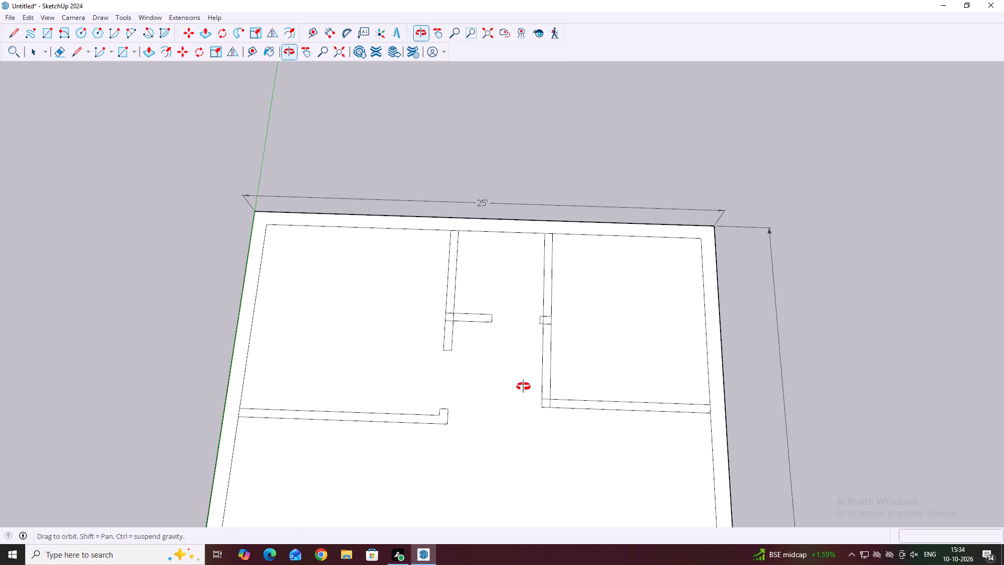
middle_click_drag(523, 387, 530, 427)
scroll(541, 366, "up", 7)
middle_click_drag(545, 303, 533, 398)
key("e")
left_click(543, 299)
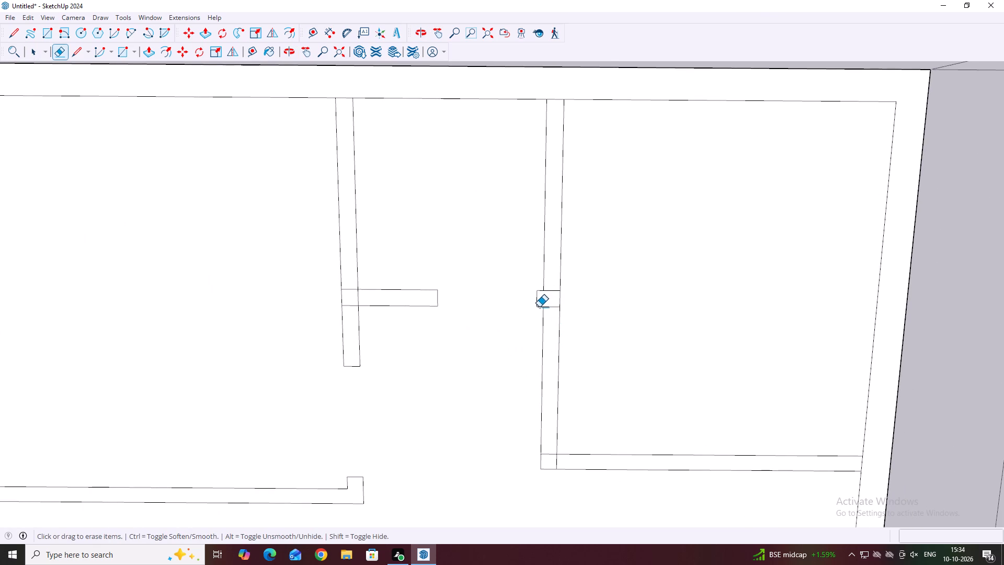
left_click(359, 294)
left_click_drag(347, 280, 349, 317)
key("Escape")
key("space")
Draw a cross line through the right-hand room's passage wall, 2" beyond the small stub of the partition.
scroll(556, 322, "up", 3)
middle_click_drag(570, 382, 565, 307)
key("l")
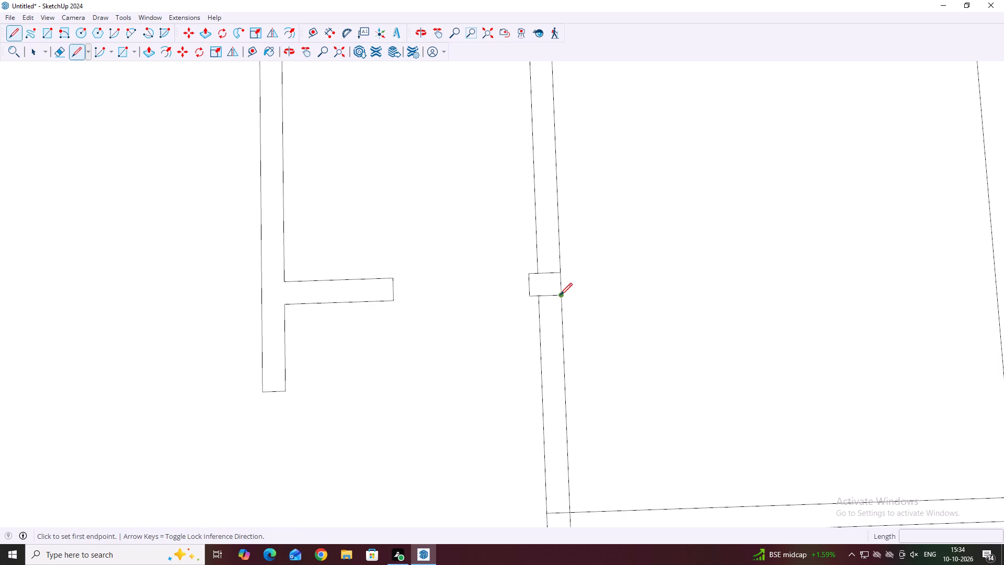
left_click(560, 295)
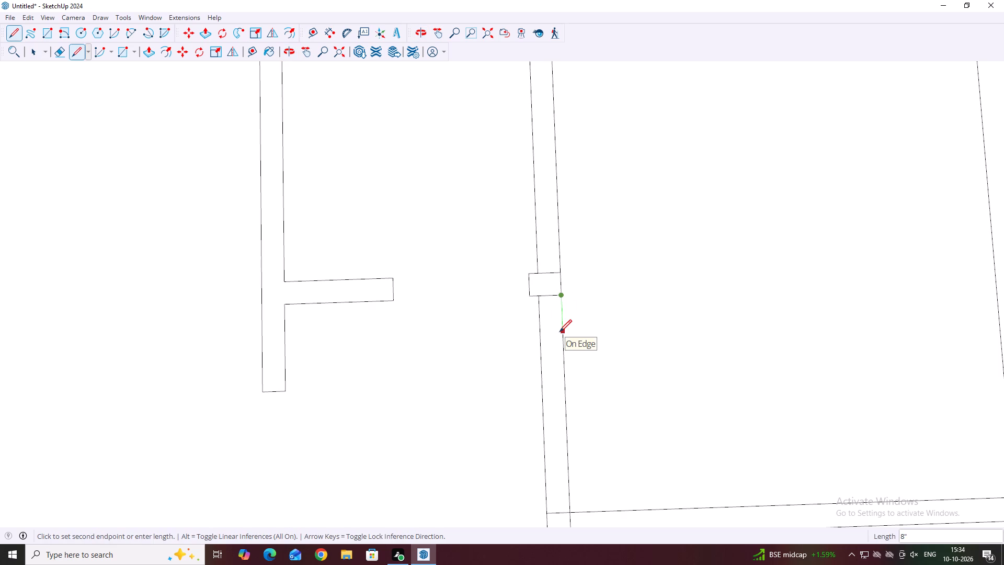
key("2")
key("Return")
left_click(562, 306)
left_click(538, 306)
key("Escape")
key("space")
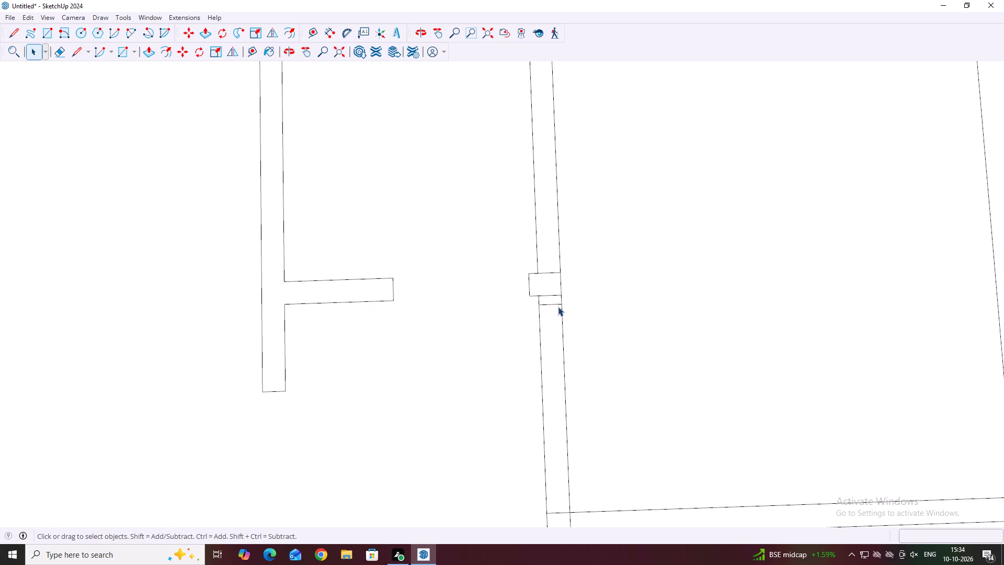
Copy the new cross line 3' along the right-hand room's passage wall toward its corner.
left_click(556, 304)
key("m")
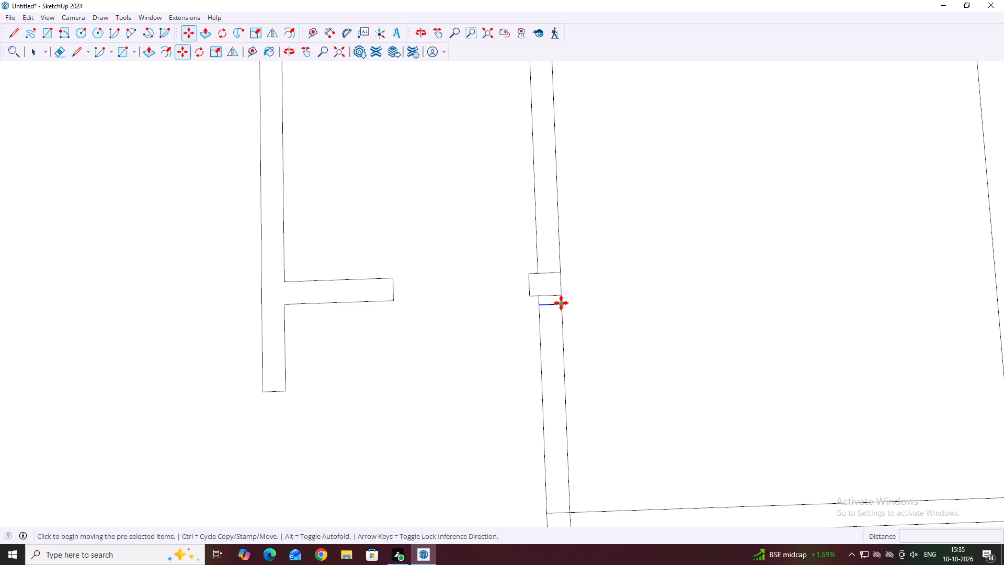
left_click(561, 303)
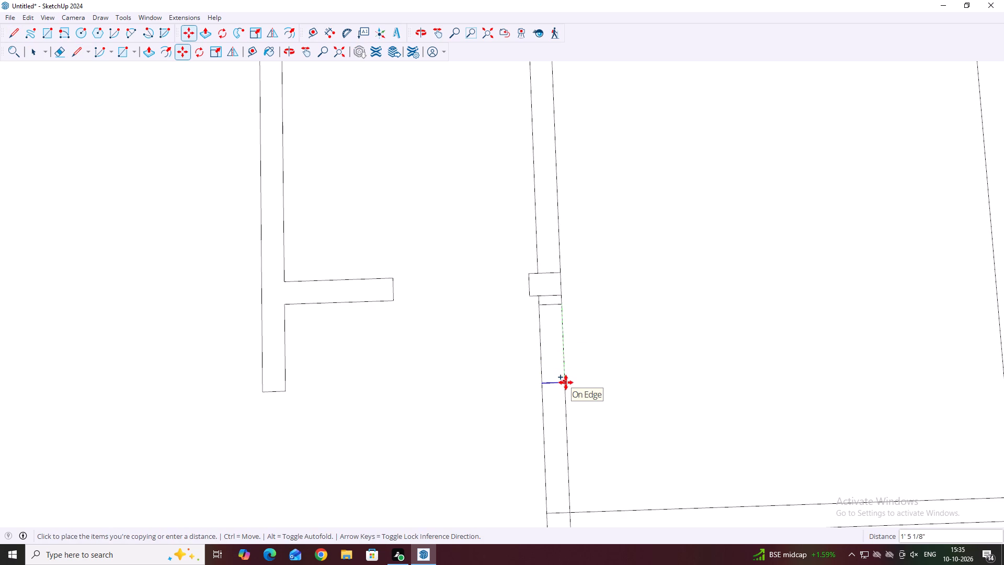
type("3'")
key("Return")
key("space")
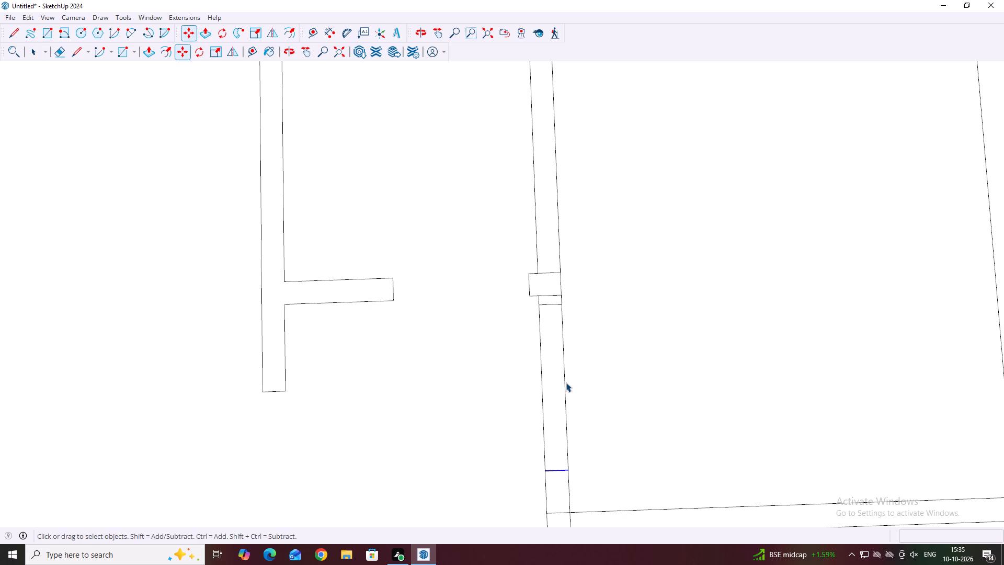
key("Escape")
Erase both wall face lines between the two cross lines to make the right-hand room's 3' door opening.
key("e")
left_click_drag(593, 380, 518, 378)
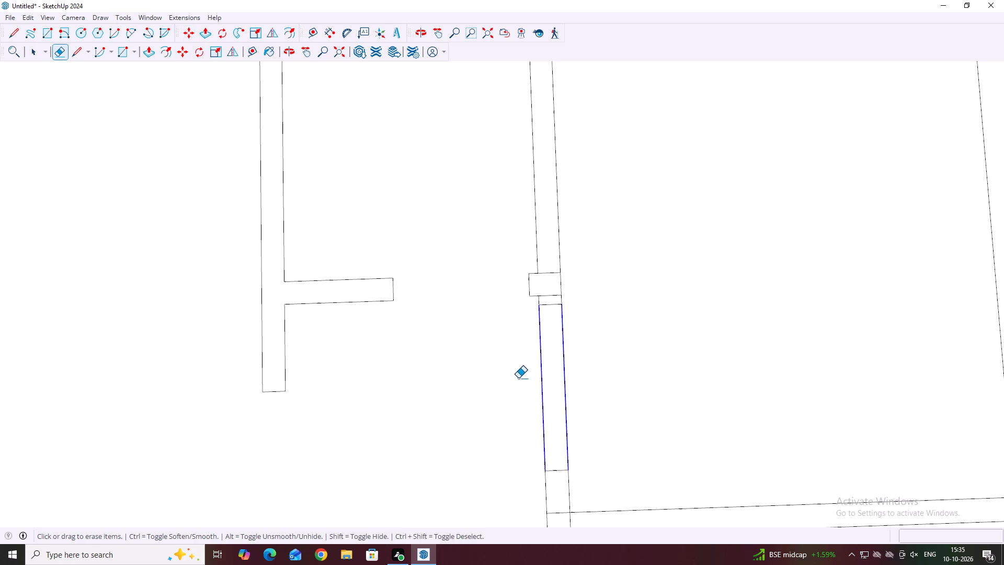
left_click_drag(518, 378, 516, 378)
Erase the leftover inner lines where the partition stub meets the right-hand room's passage wall, merging them into one outline.
scroll(544, 289, "up", 4)
left_click_drag(553, 306, 555, 243)
scroll(550, 365, "down", 9)
middle_click(578, 332)
key("Escape")
scroll(578, 333, "down", 4)
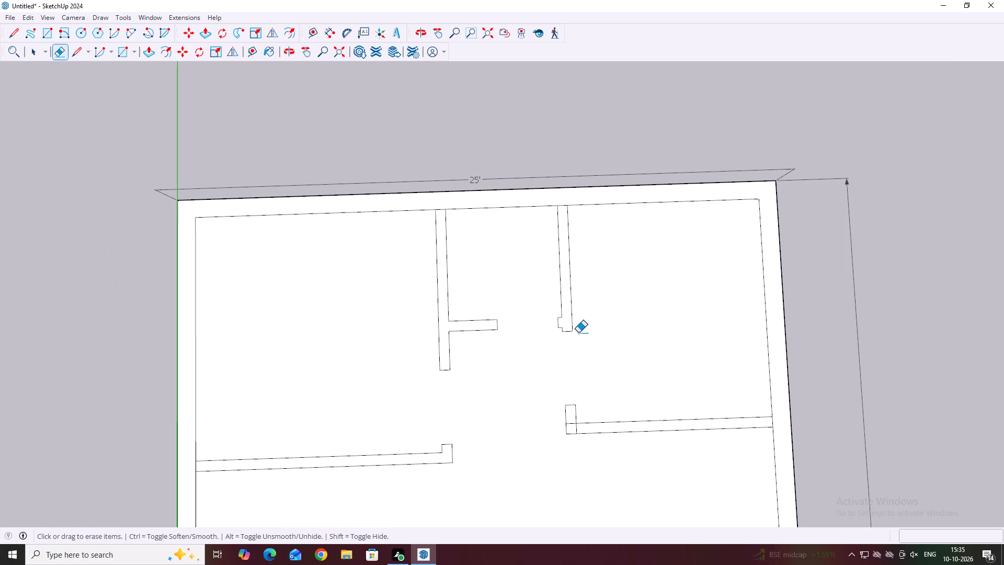
key("space")
Erase the two inner lines crossing the right-hand room's wall corner beside the 3' opening, leaving a clean L-shaped wall end.
middle_click_drag(602, 448, 549, 383)
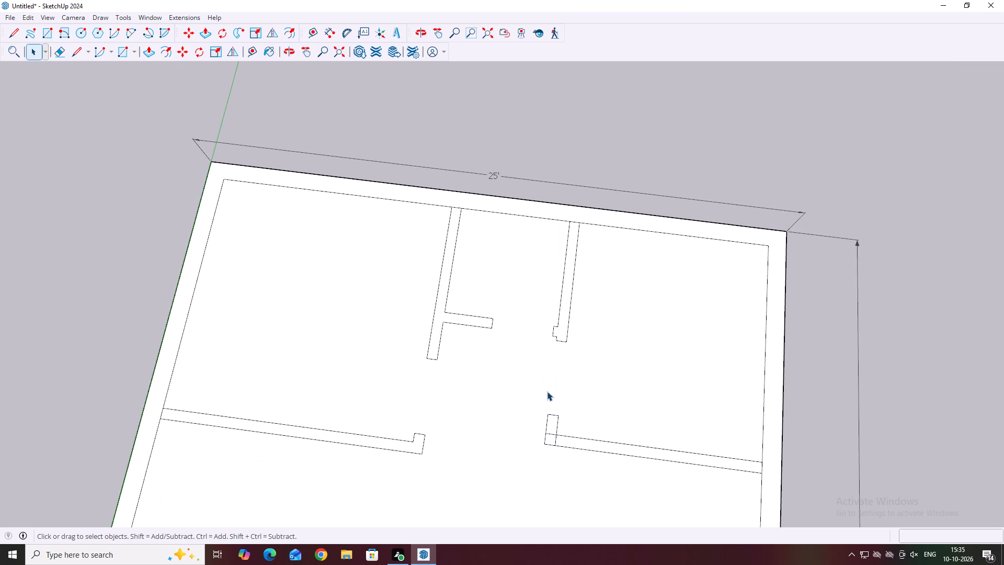
scroll(536, 412, "up", 3)
scroll(563, 454, "up", 3)
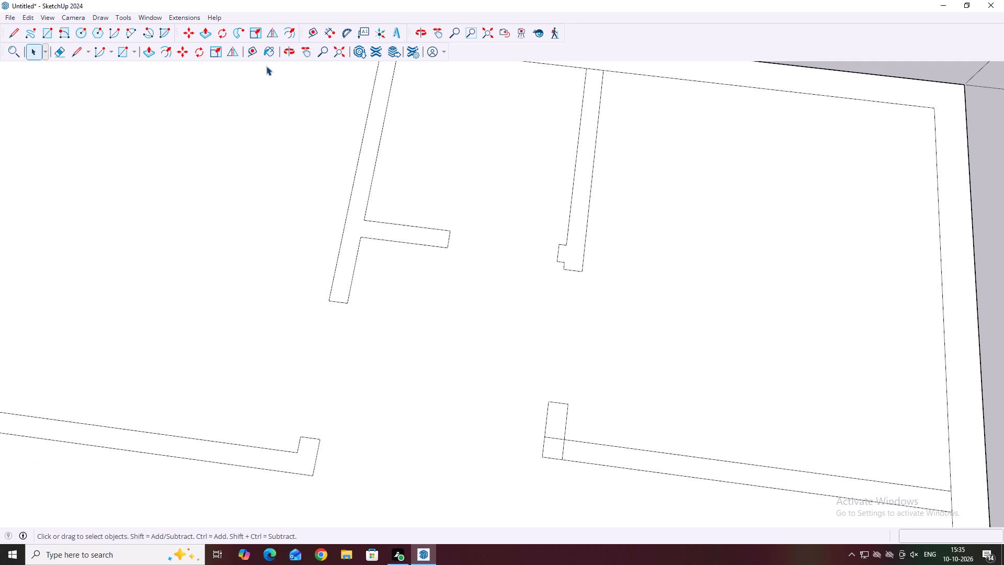
left_click(58, 49)
scroll(542, 446, "up", 11)
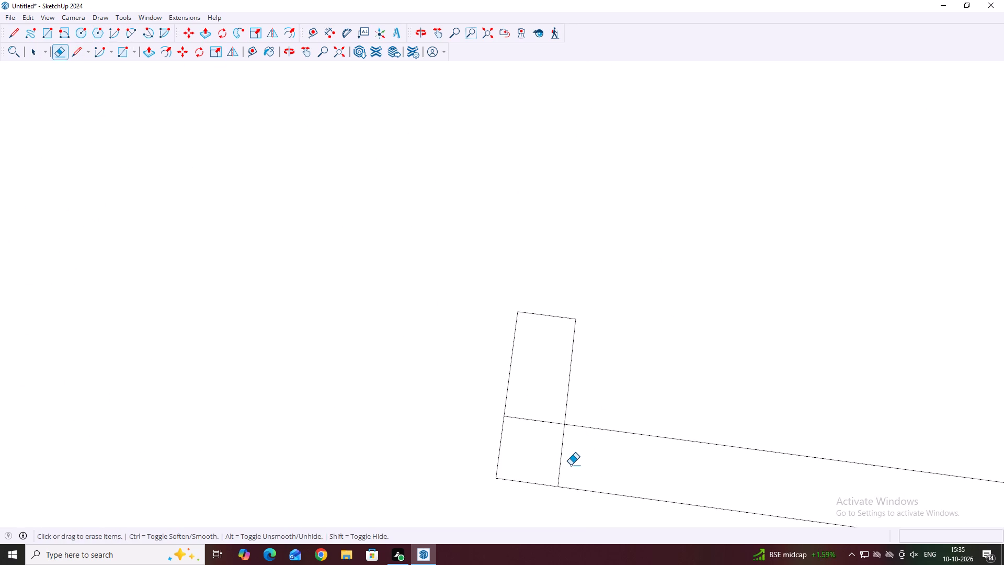
scroll(567, 468, "up", 6)
left_click_drag(560, 485, 514, 367)
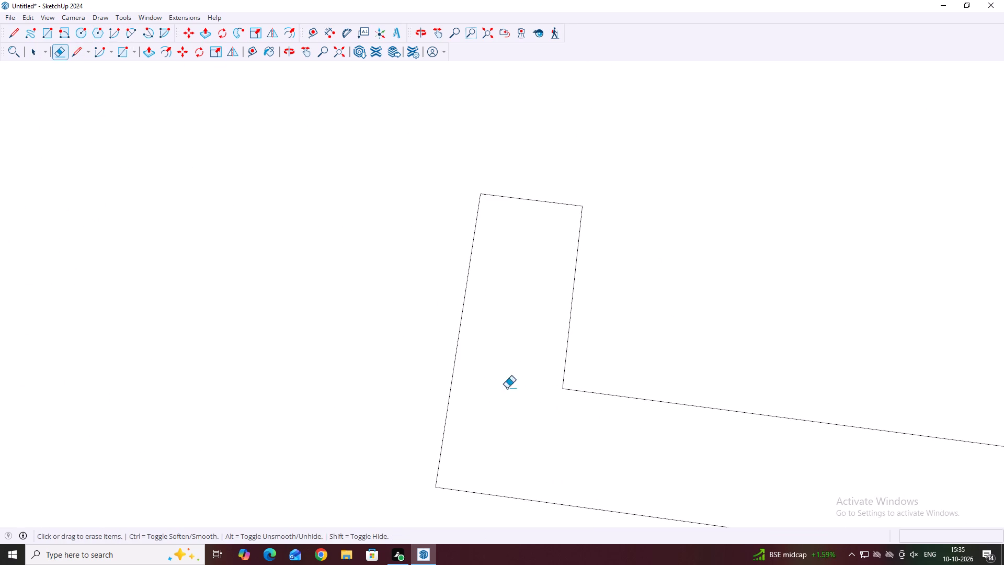
scroll(475, 412, "down", 18)
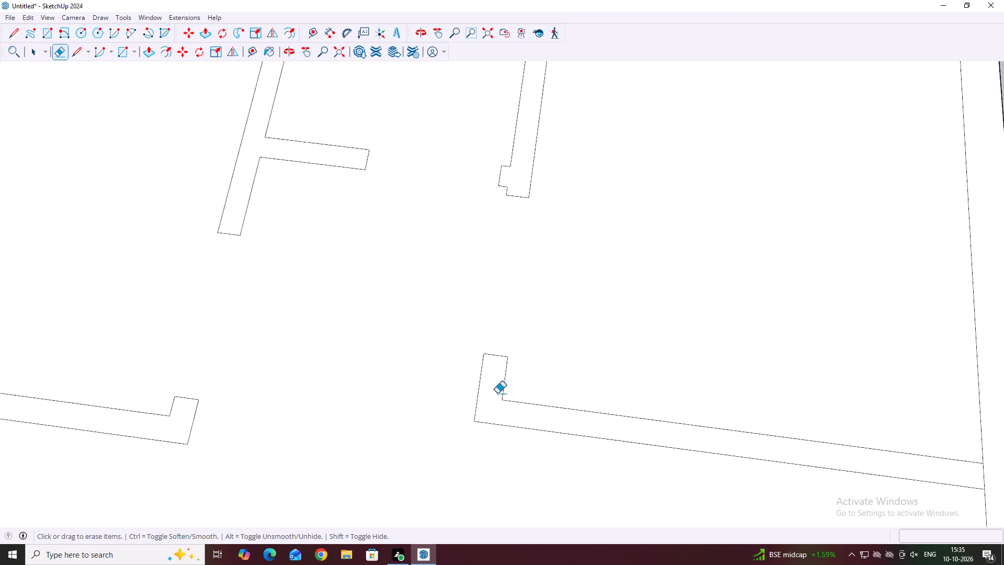
Review the whole floor plan from several angles, checking the wall layout and the finished door openings.
scroll(497, 393, "down", 13)
middle_click_drag(549, 491, 612, 414)
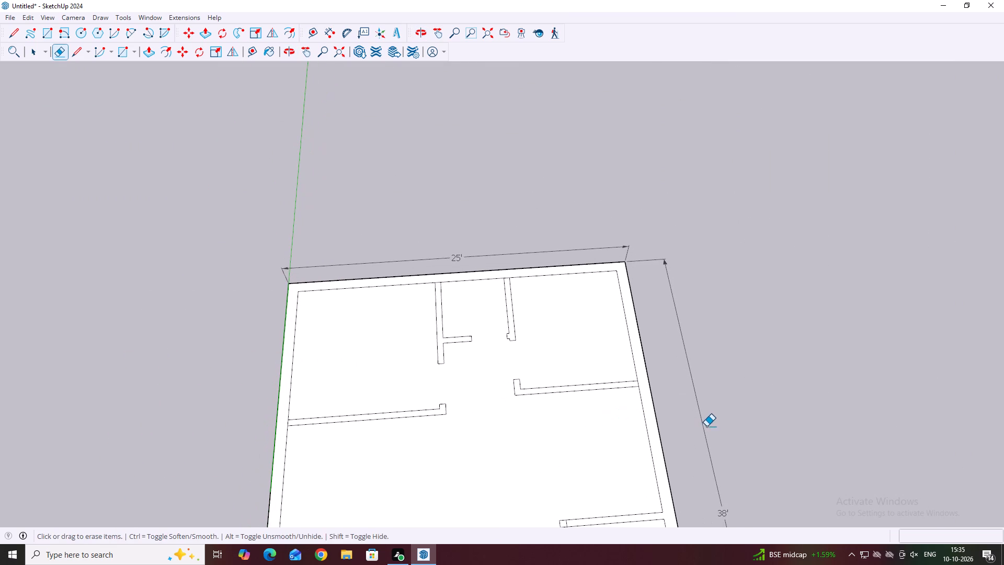
key("space")
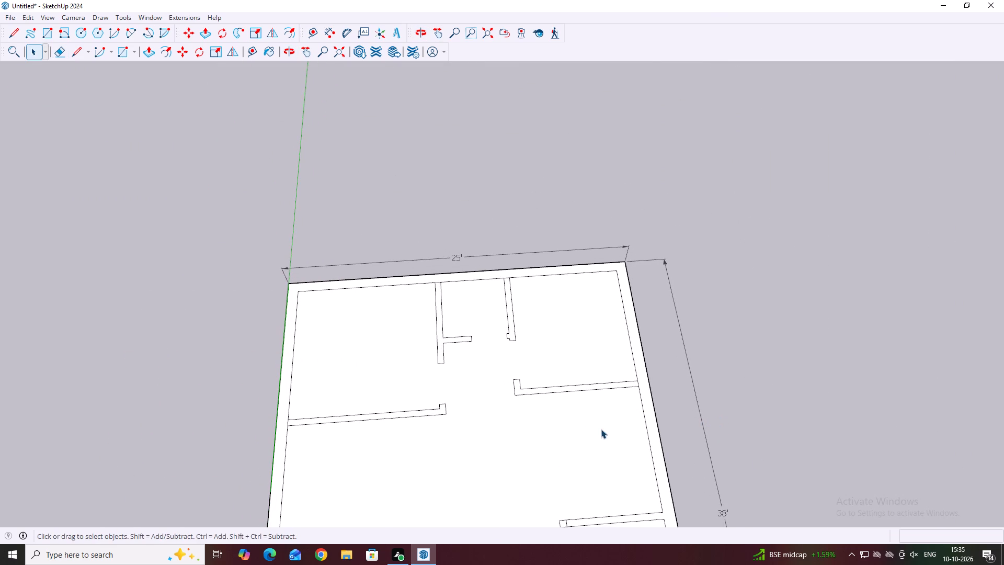
scroll(601, 429, "down", 5)
middle_click_drag(589, 373, 596, 482)
middle_click_drag(639, 391, 640, 395)
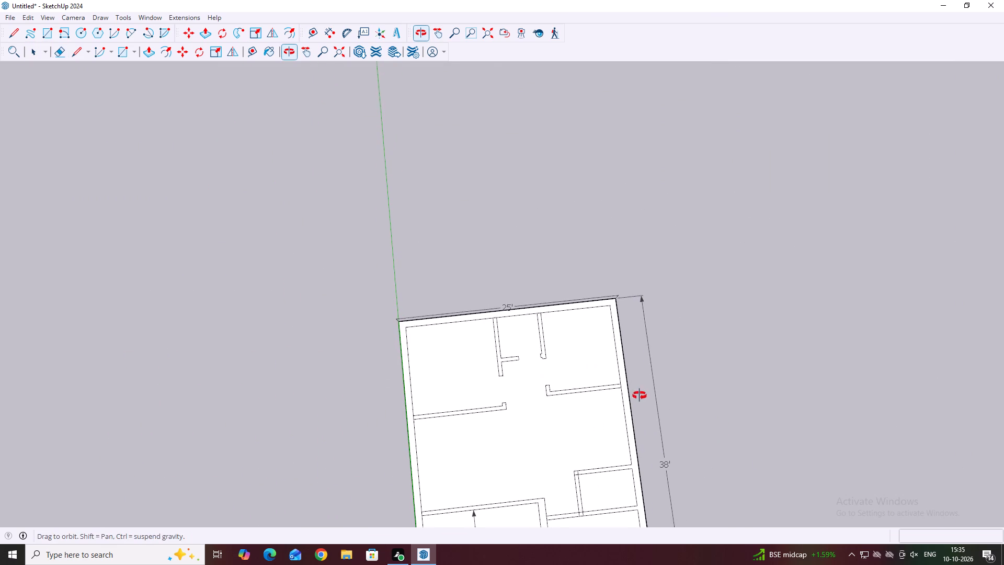
middle_click_drag(640, 395, 632, 456)
scroll(630, 440, "down", 11)
scroll(627, 440, "up", 3)
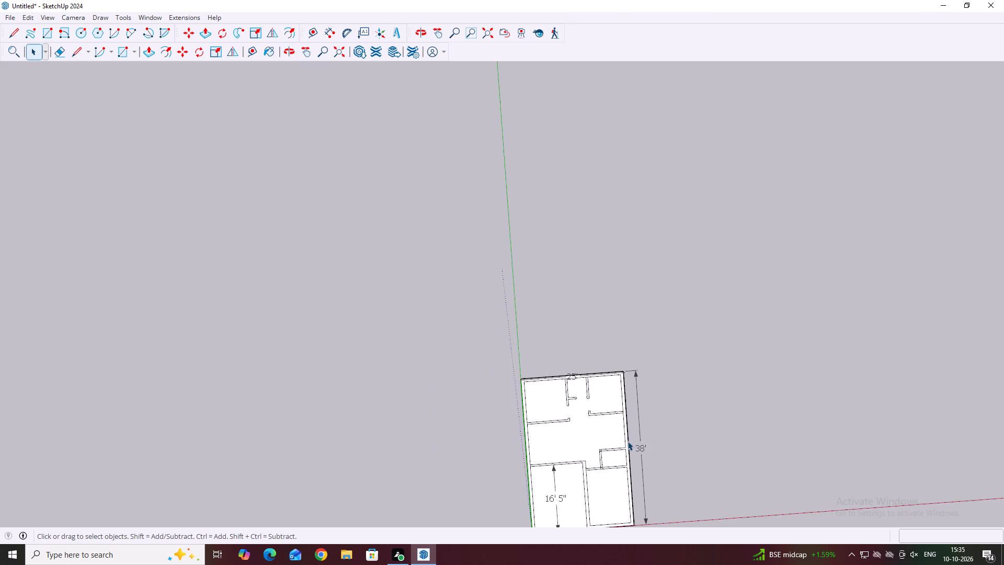
scroll(627, 441, "up", 5)
middle_click_drag(618, 443, 600, 413)
scroll(595, 403, "down", 8)
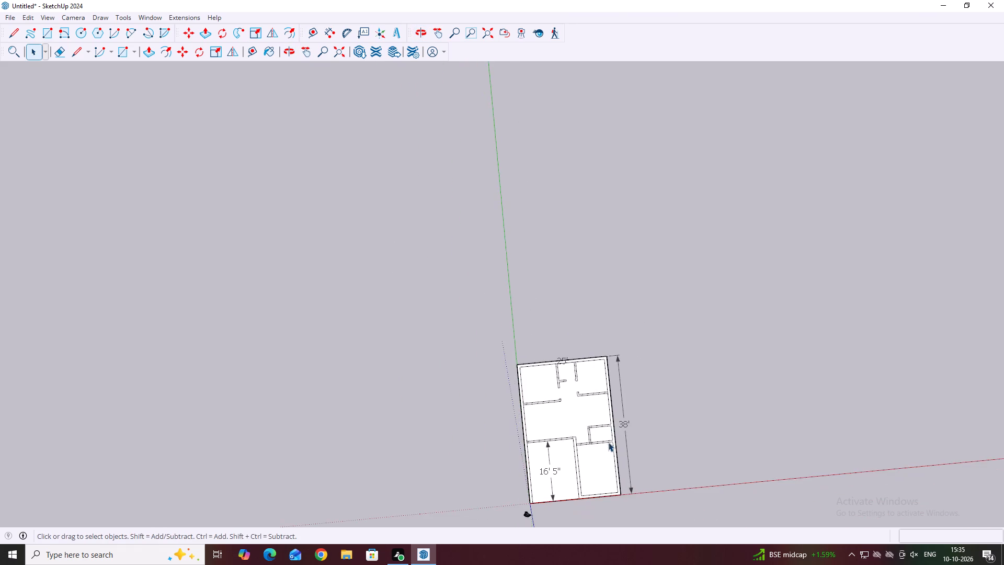
middle_click_drag(607, 443, 582, 358)
middle_click_drag(615, 432, 539, 391)
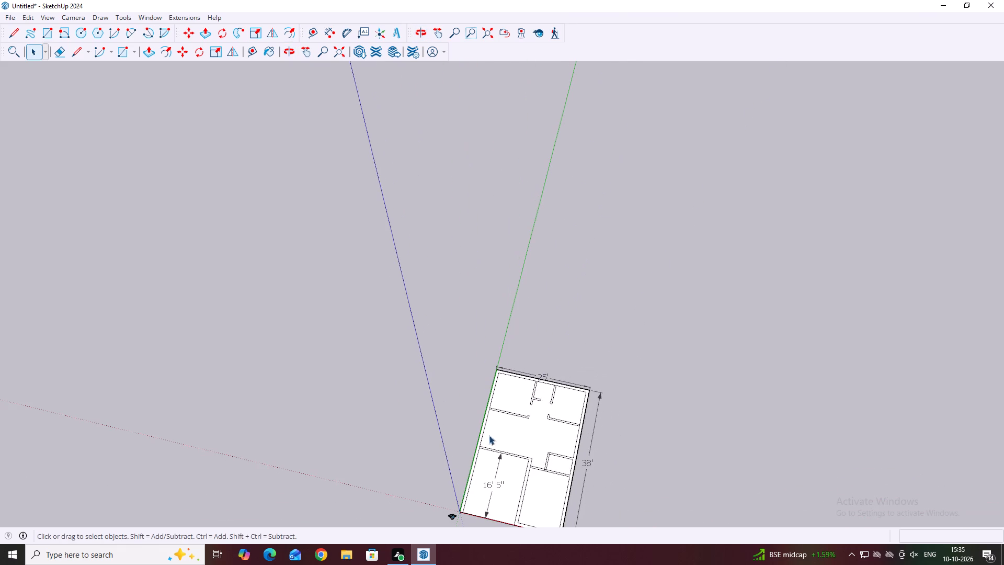
scroll(571, 438, "up", 3)
scroll(584, 426, "down", 6)
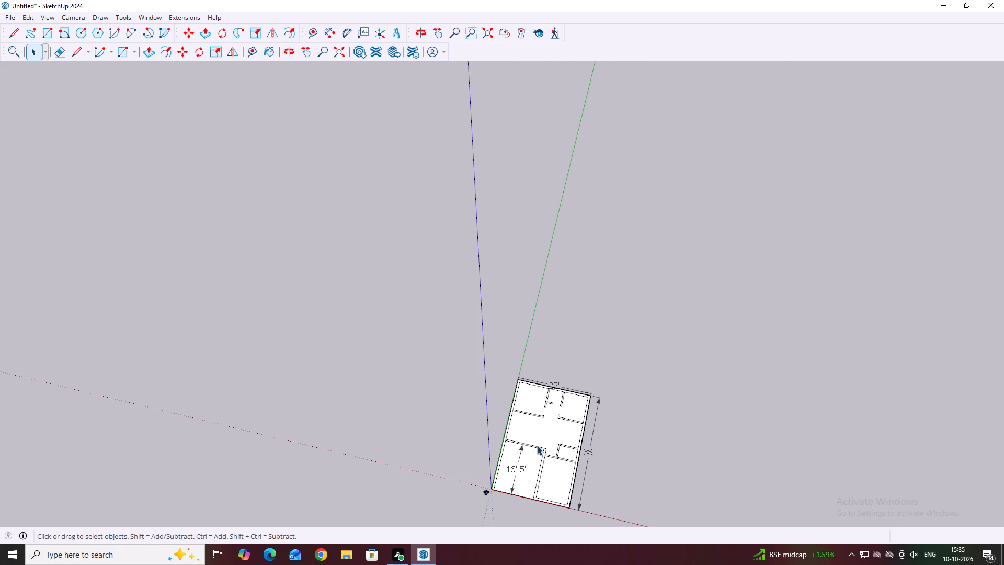
middle_click_drag(579, 466, 595, 480)
Draw a cross line through the left-hand room's 9" outer side wall, starting at the midpoint of its inner face.
scroll(520, 394, "up", 5)
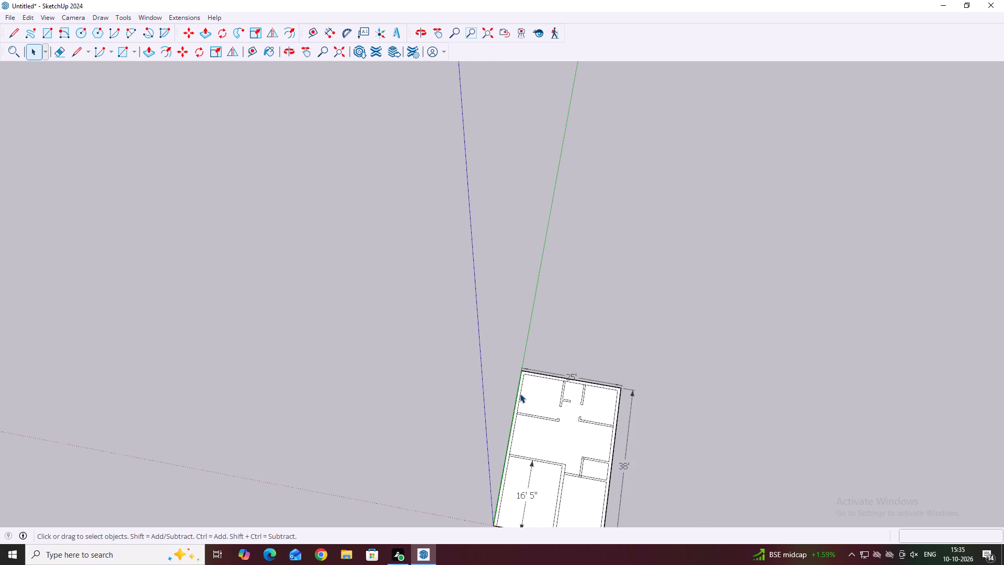
scroll(520, 393, "up", 14)
middle_click_drag(608, 395, 605, 404)
scroll(516, 401, "up", 2)
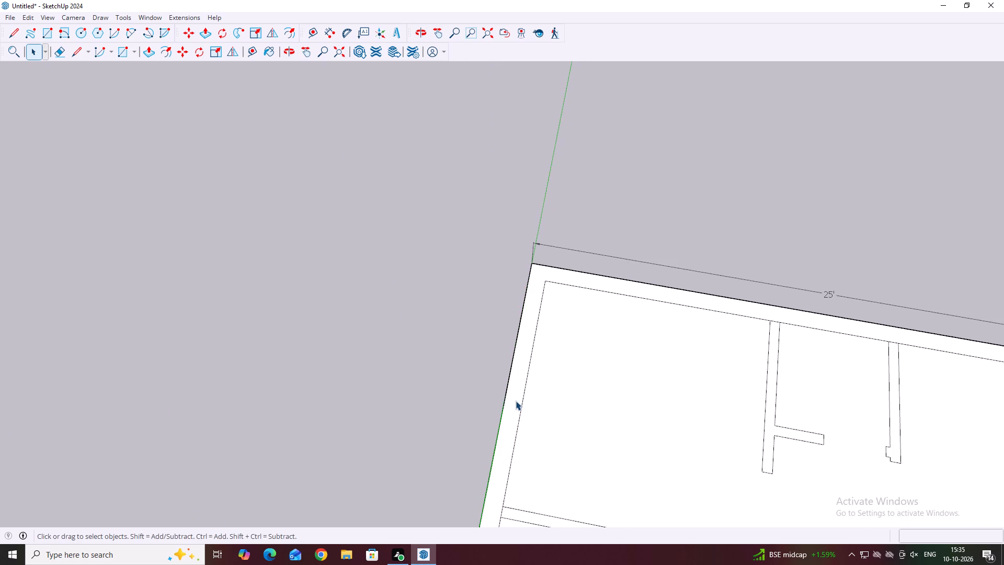
scroll(516, 401, "up", 2)
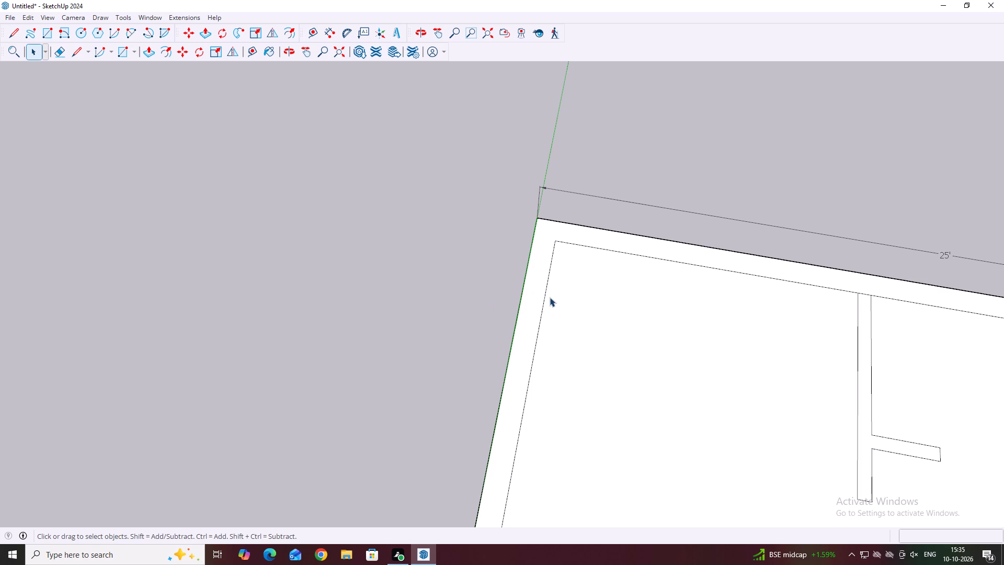
key("l")
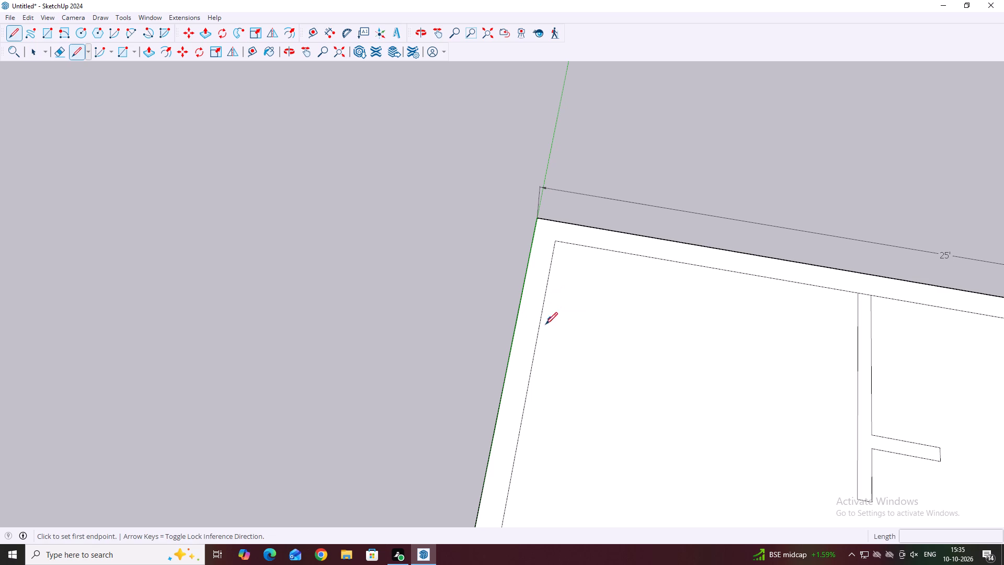
scroll(508, 349, "down", 9)
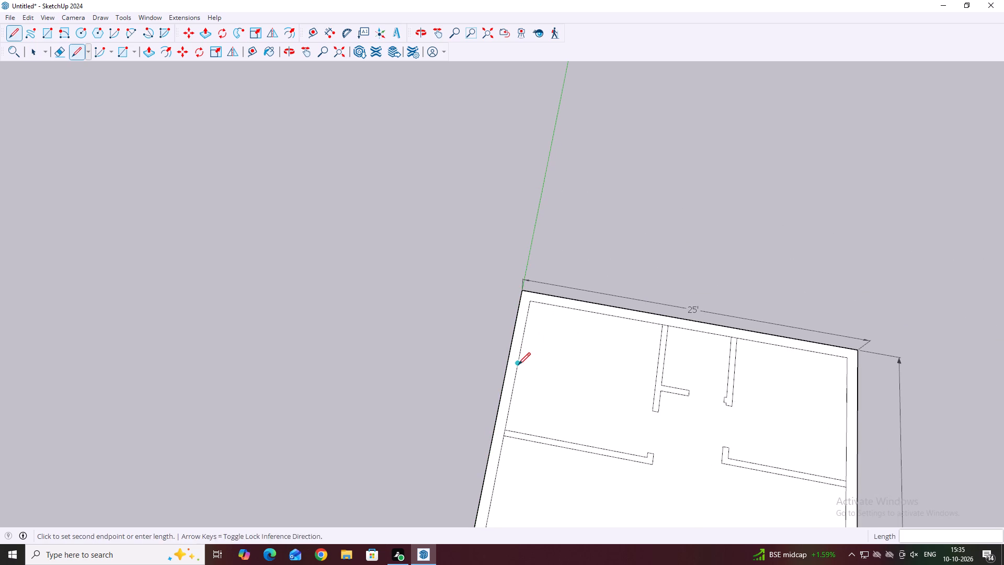
left_click(518, 365)
left_click(507, 360)
key("space")
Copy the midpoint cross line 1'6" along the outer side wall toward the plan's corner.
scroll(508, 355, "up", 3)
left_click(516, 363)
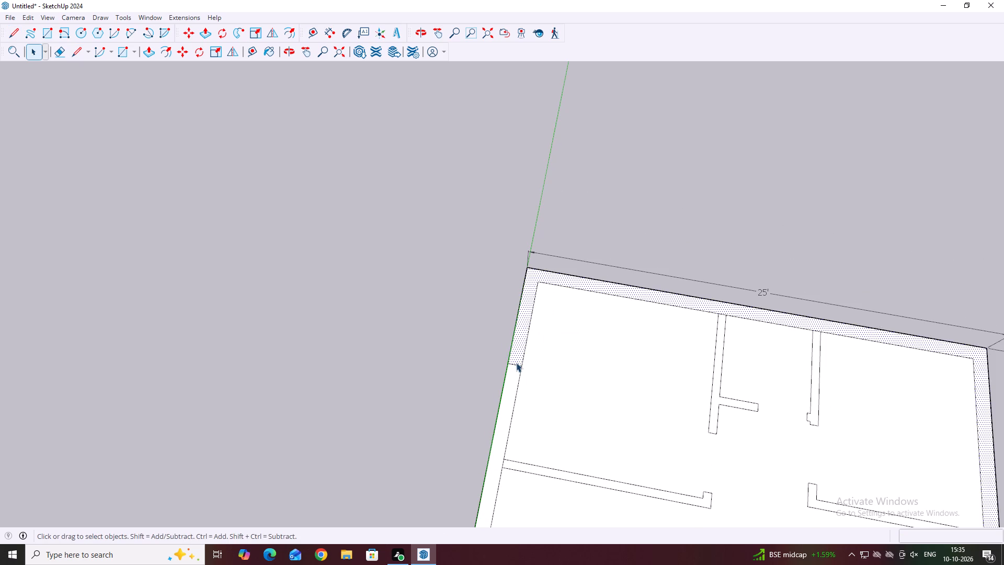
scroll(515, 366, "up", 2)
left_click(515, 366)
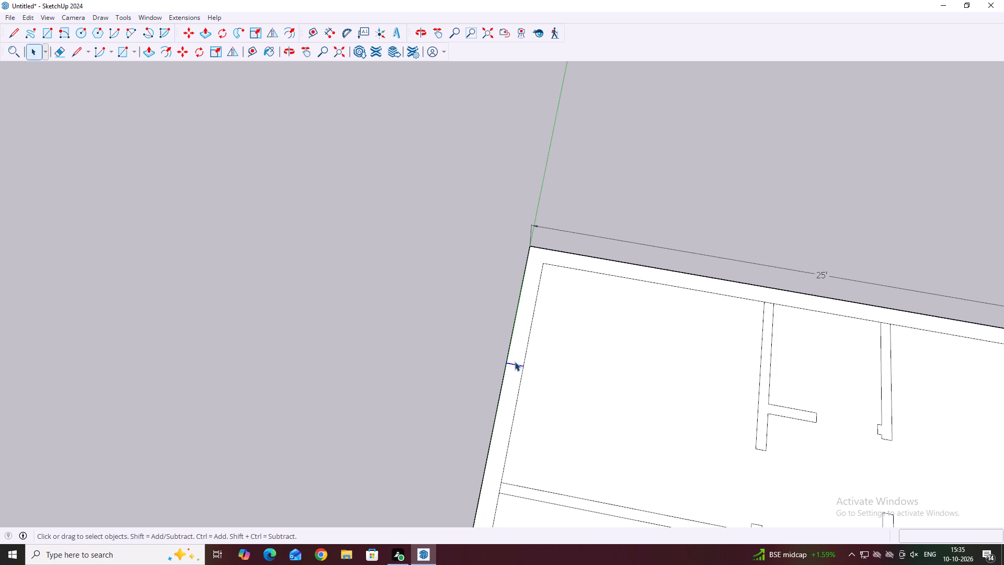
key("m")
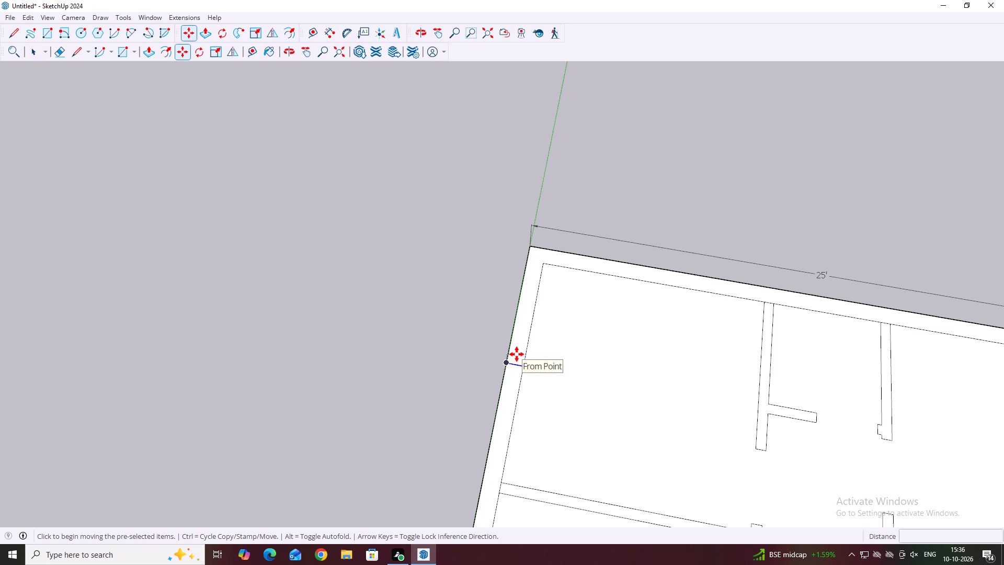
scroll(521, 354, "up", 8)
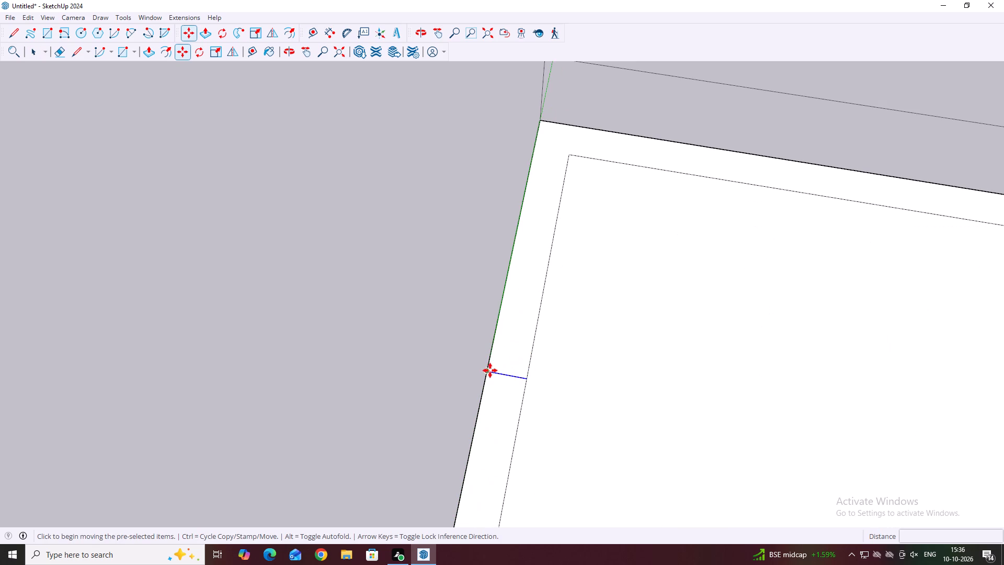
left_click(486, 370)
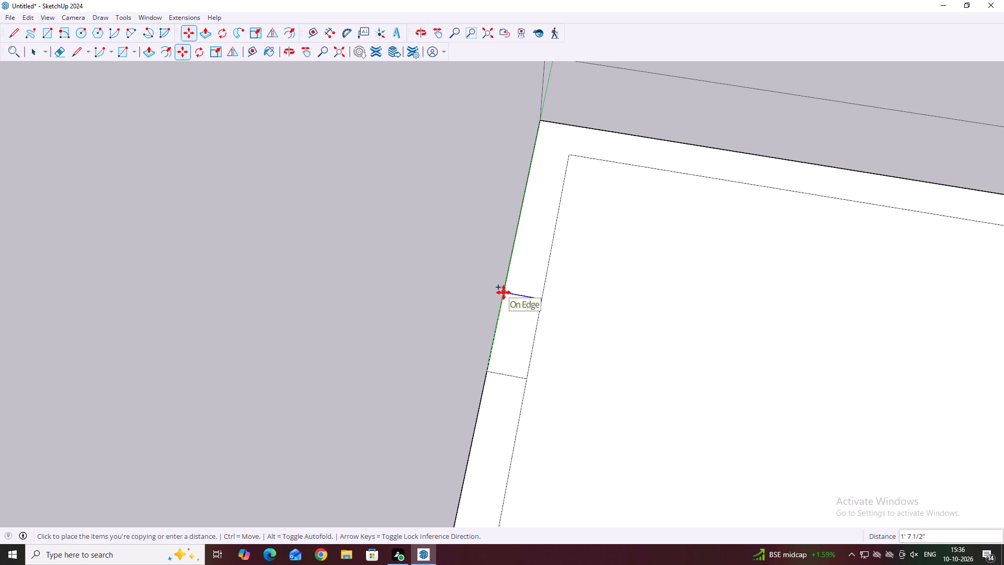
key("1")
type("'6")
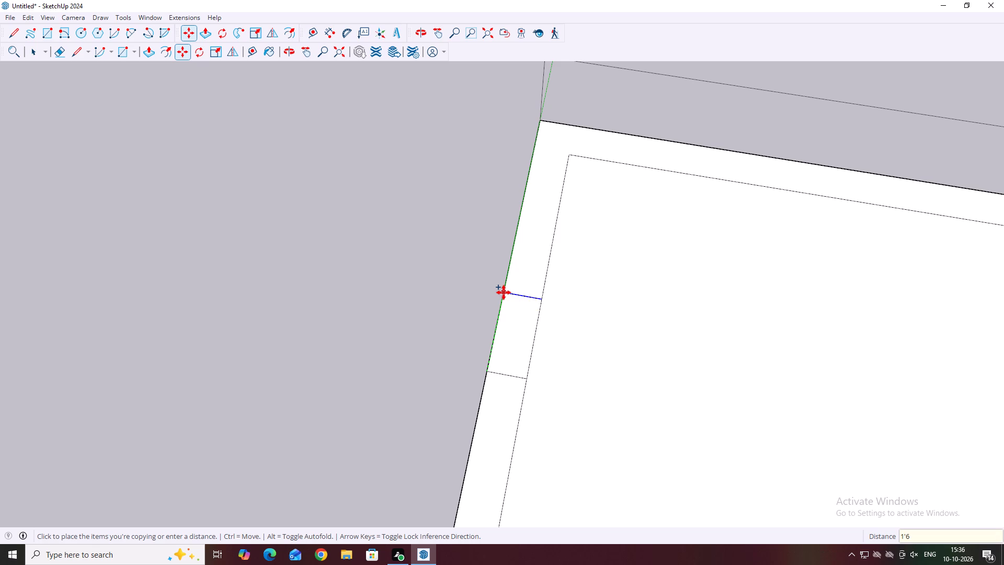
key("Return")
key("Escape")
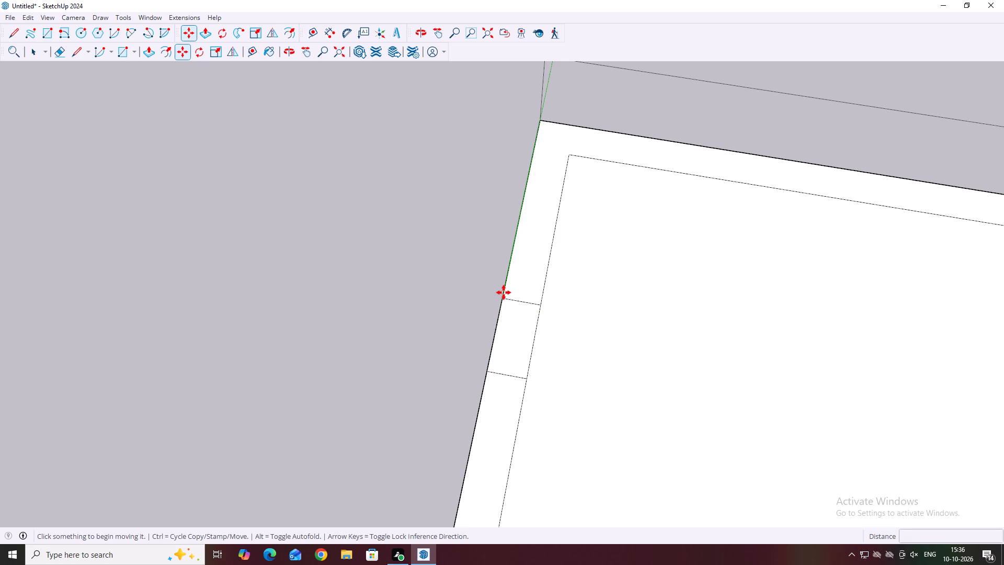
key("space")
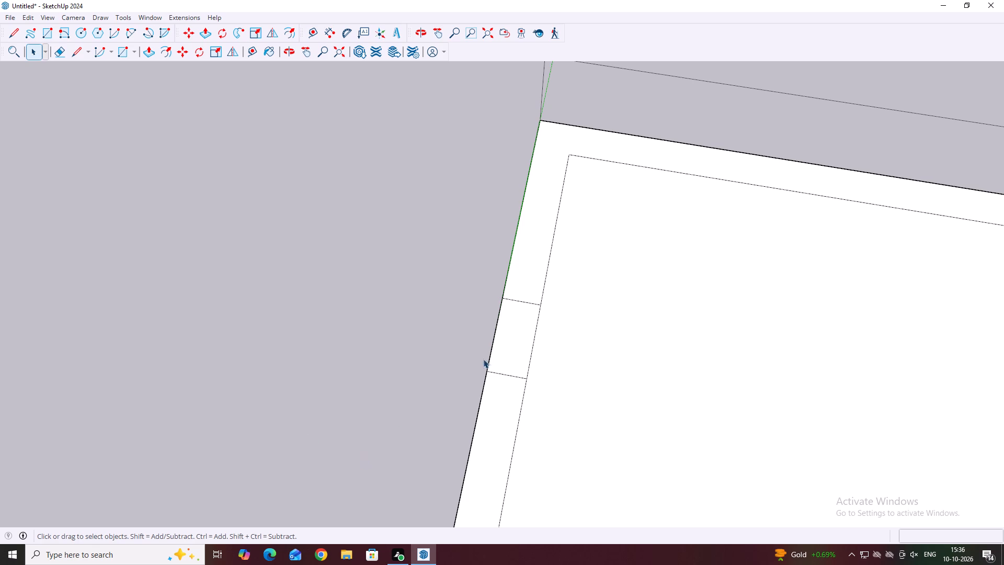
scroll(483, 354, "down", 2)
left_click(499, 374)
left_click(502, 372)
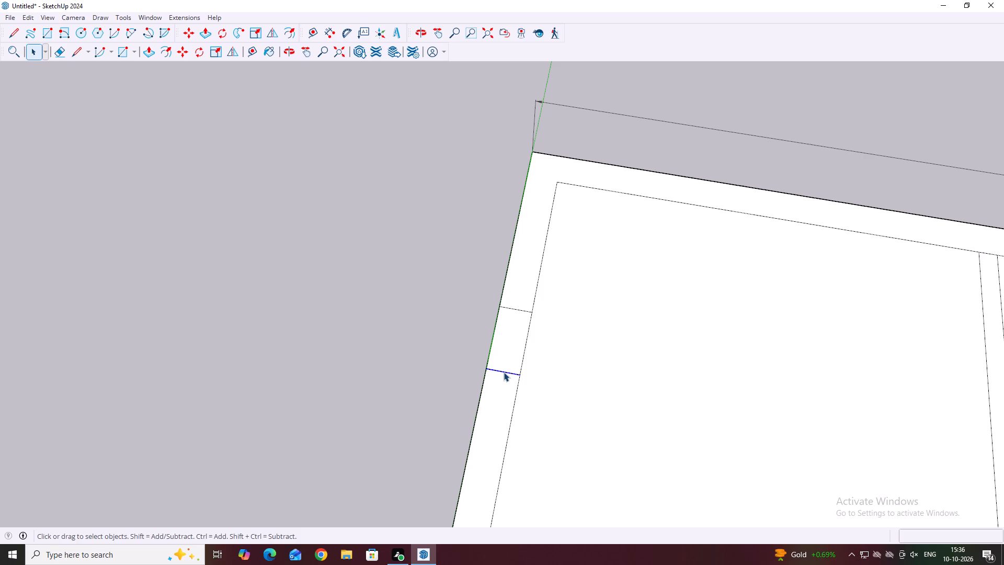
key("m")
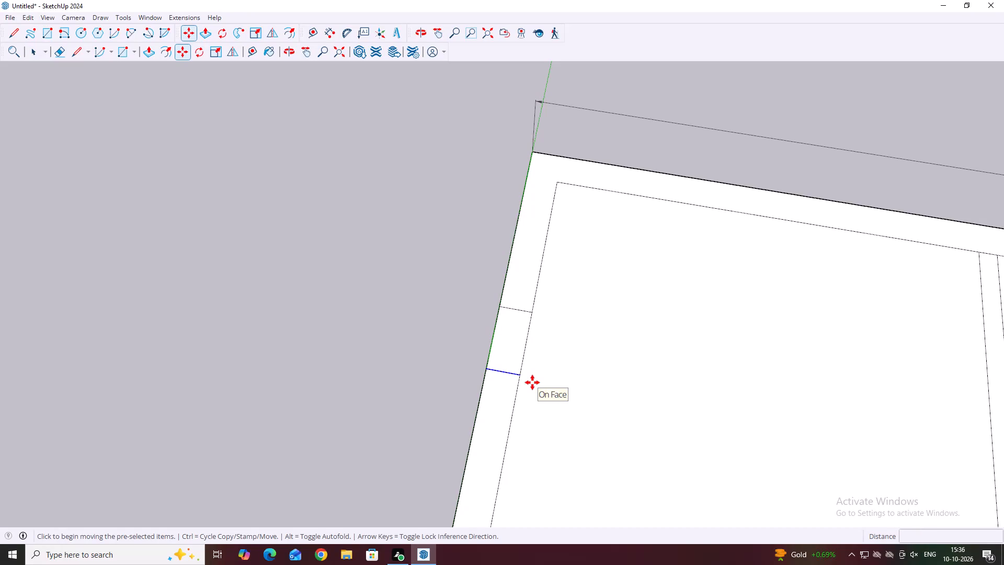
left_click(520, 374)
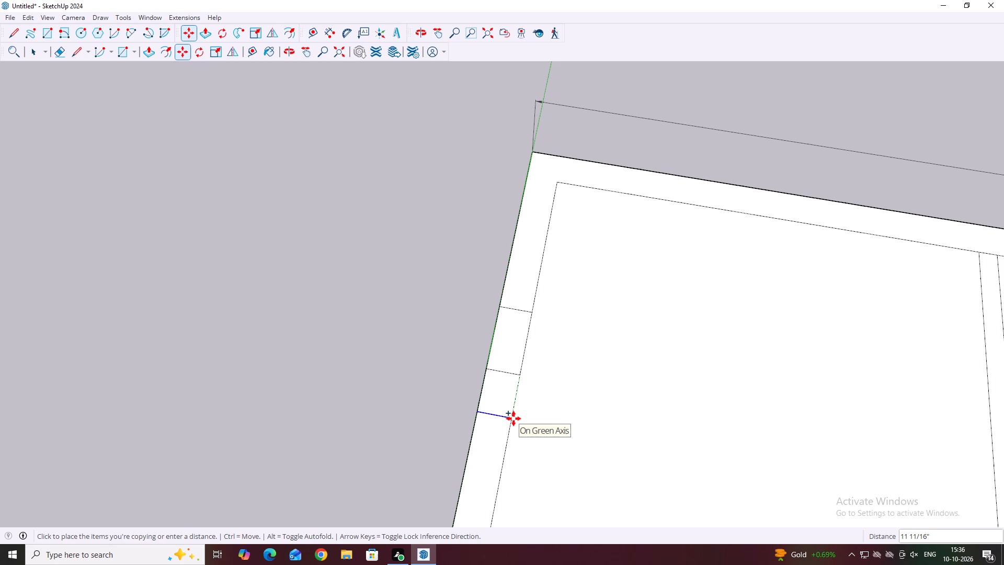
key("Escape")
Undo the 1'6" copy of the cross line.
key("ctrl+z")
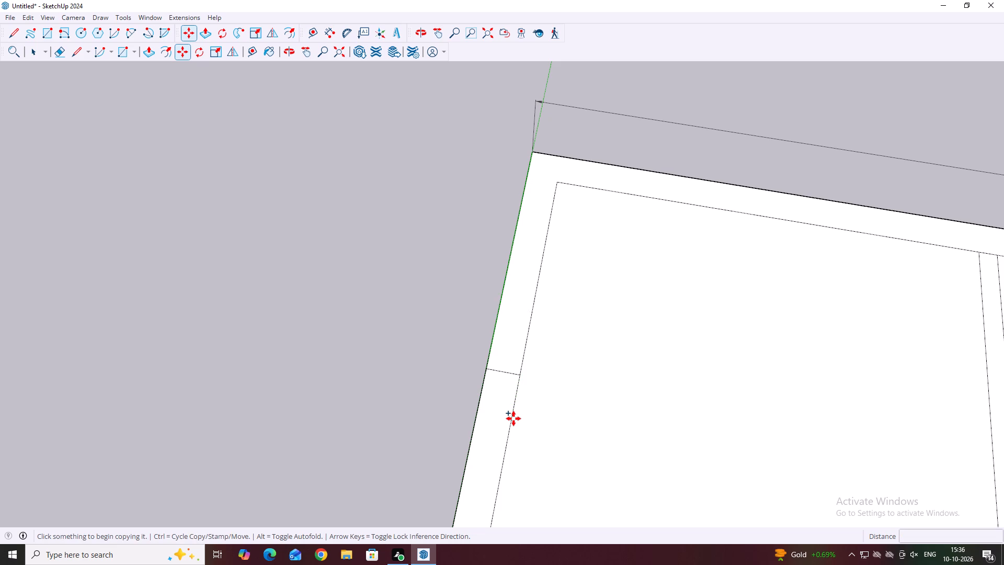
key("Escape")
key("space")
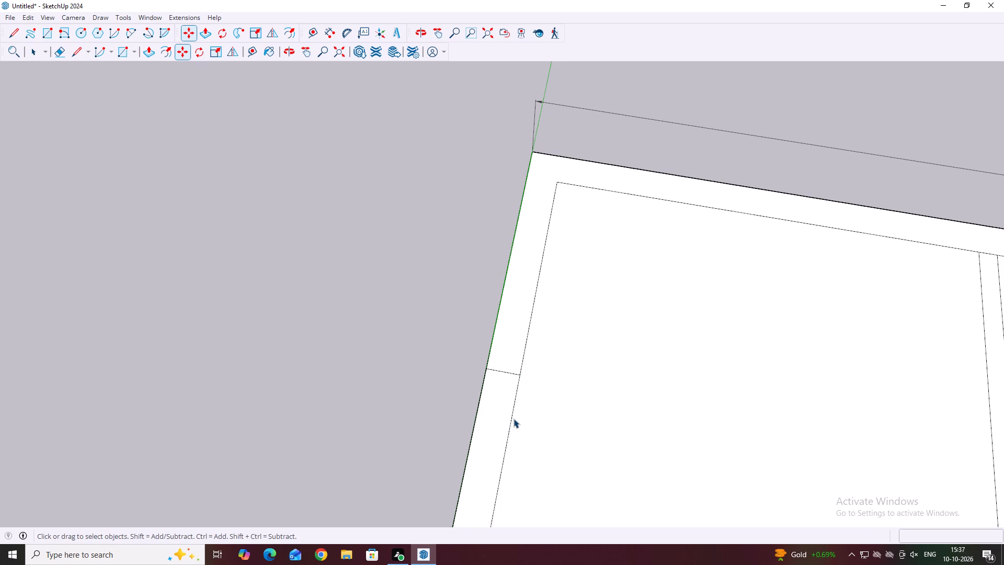
Copy the midpoint cross line 2' along the left-hand room's outer side wall toward the plan's corner.
left_click(499, 372)
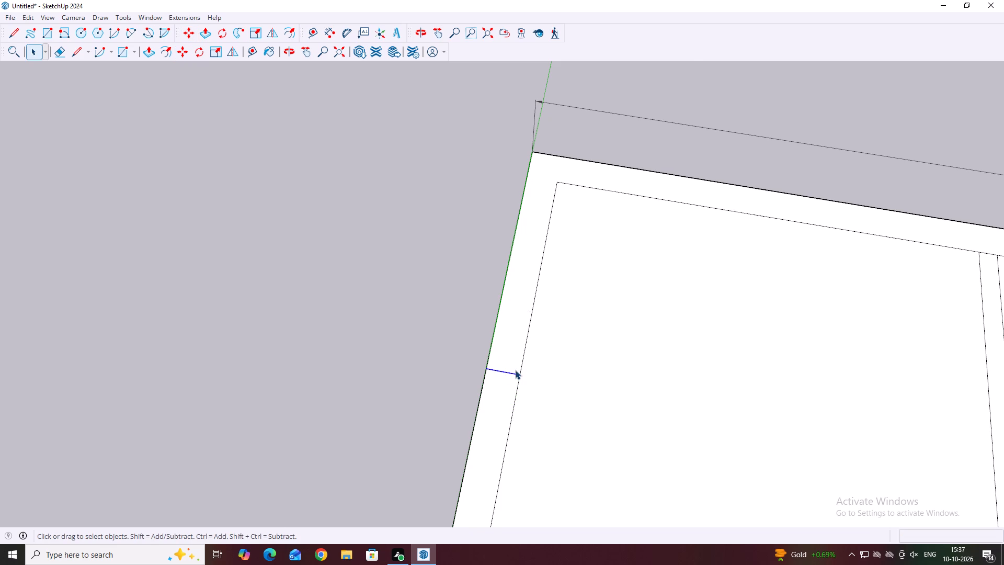
scroll(515, 370, "up", 2)
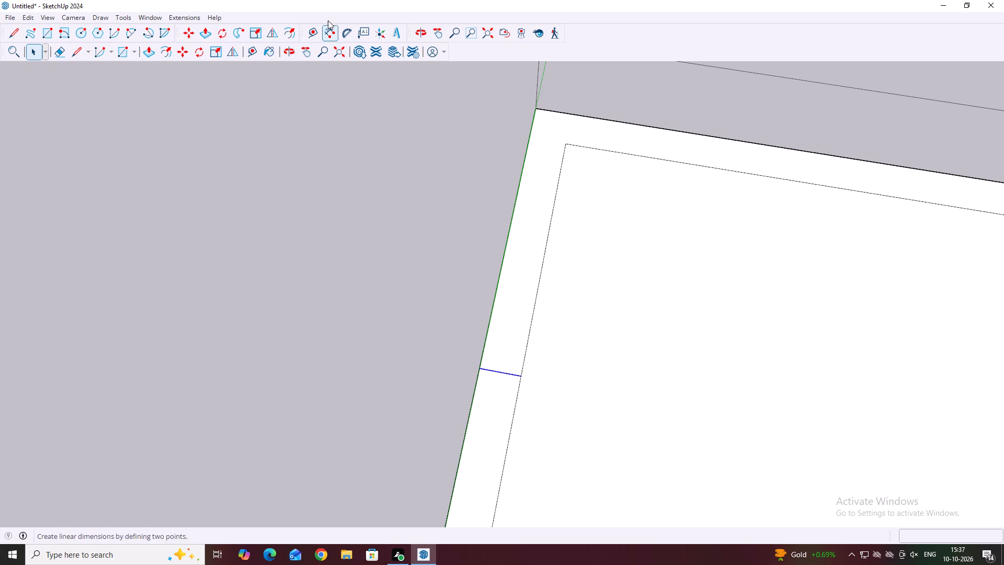
left_click(188, 58)
scroll(514, 385, "up", 7)
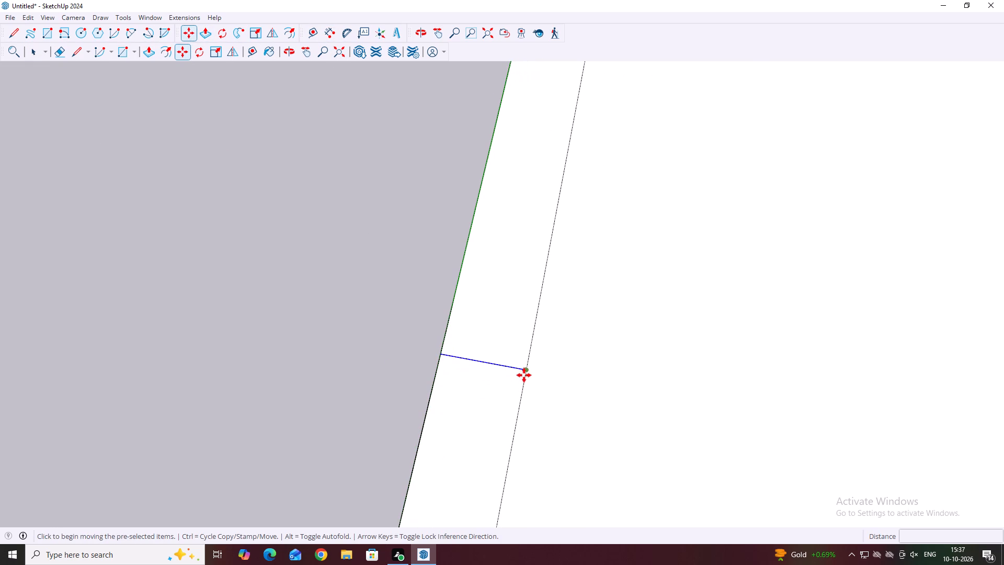
left_click(524, 370)
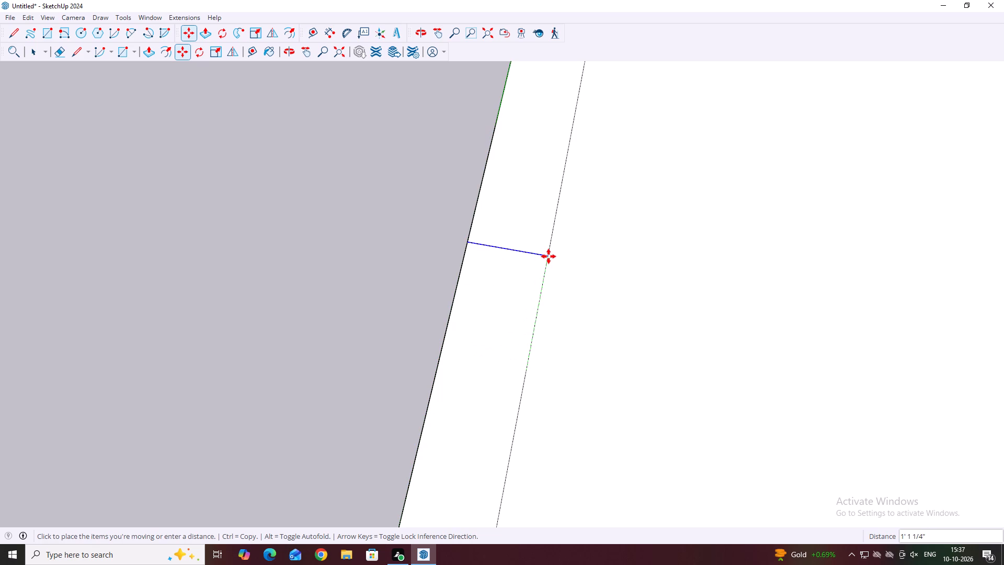
type("2'")
key("Return")
scroll(456, 386, "down", 5)
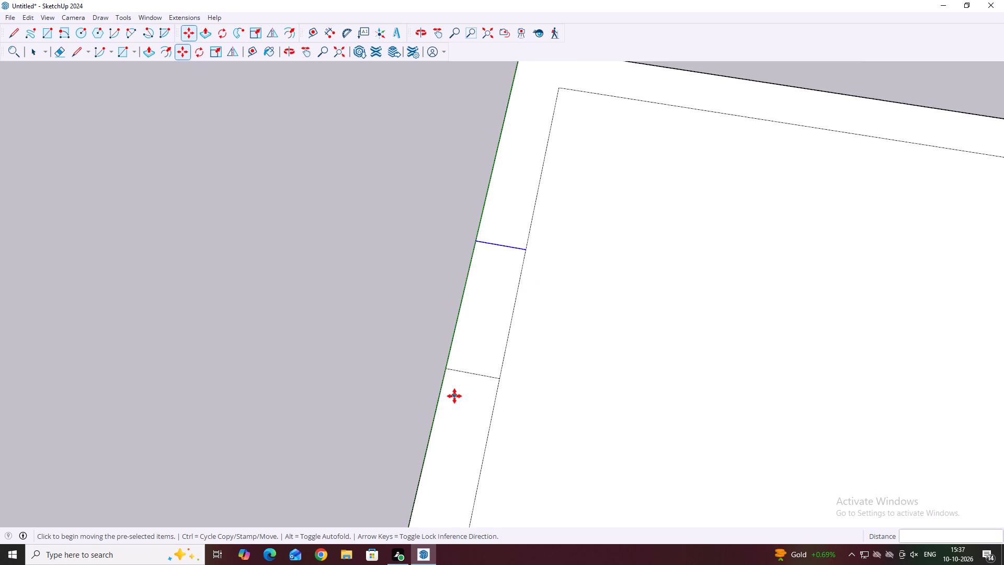
scroll(454, 396, "down", 5)
key("space")
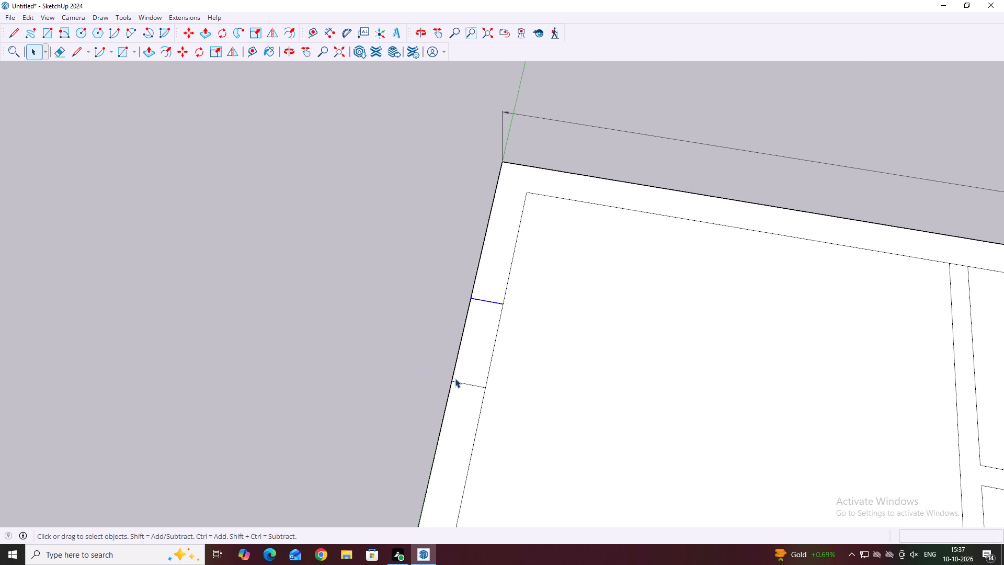
Copy the midpoint cross line 2' the other way along the outer side wall, toward the room's 5" partition.
left_click(459, 383)
scroll(546, 345, "down", 6)
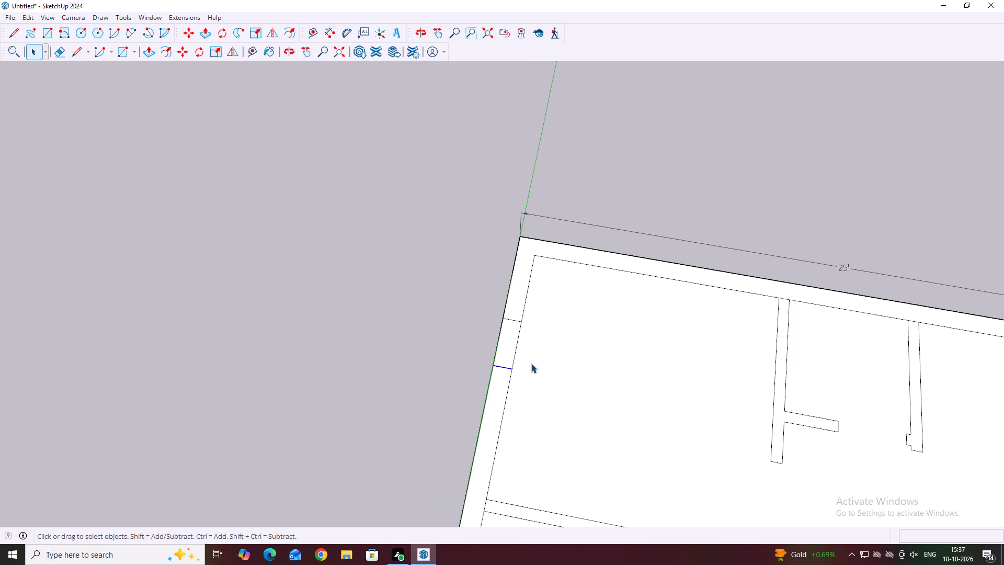
key("m")
scroll(502, 390, "up", 4)
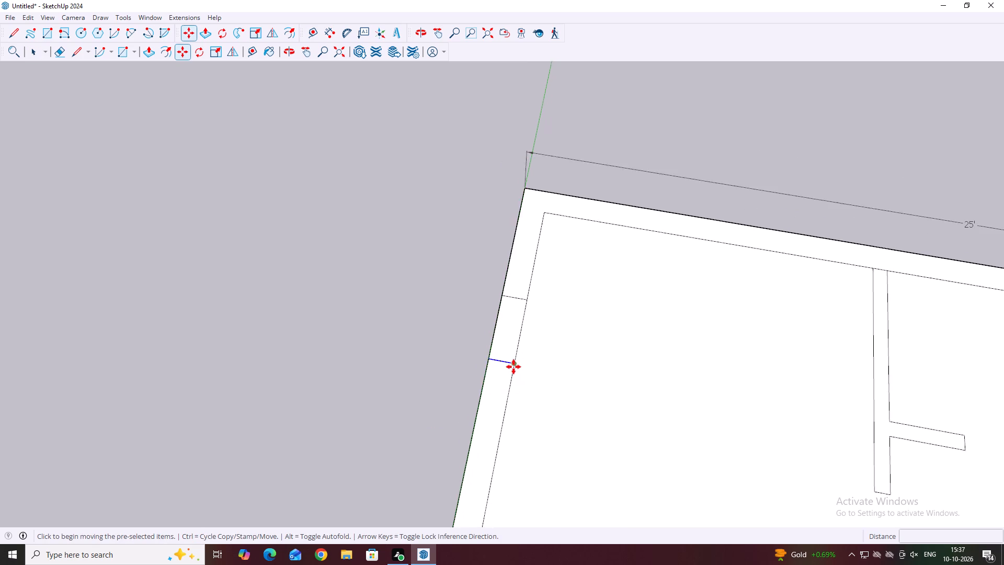
scroll(514, 367, "up", 4)
left_click(515, 360)
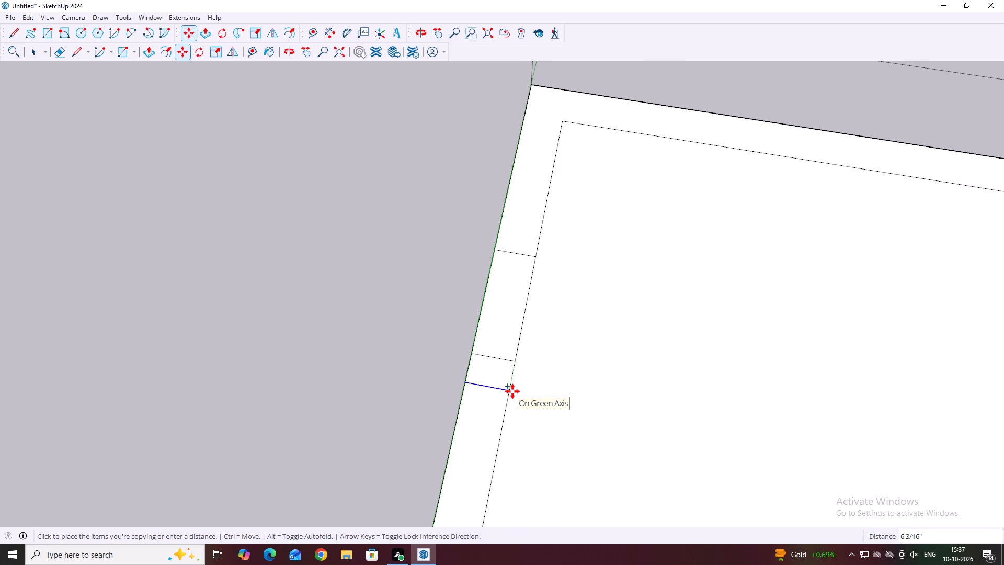
type("2'")
key("Return")
scroll(534, 402, "down", 5)
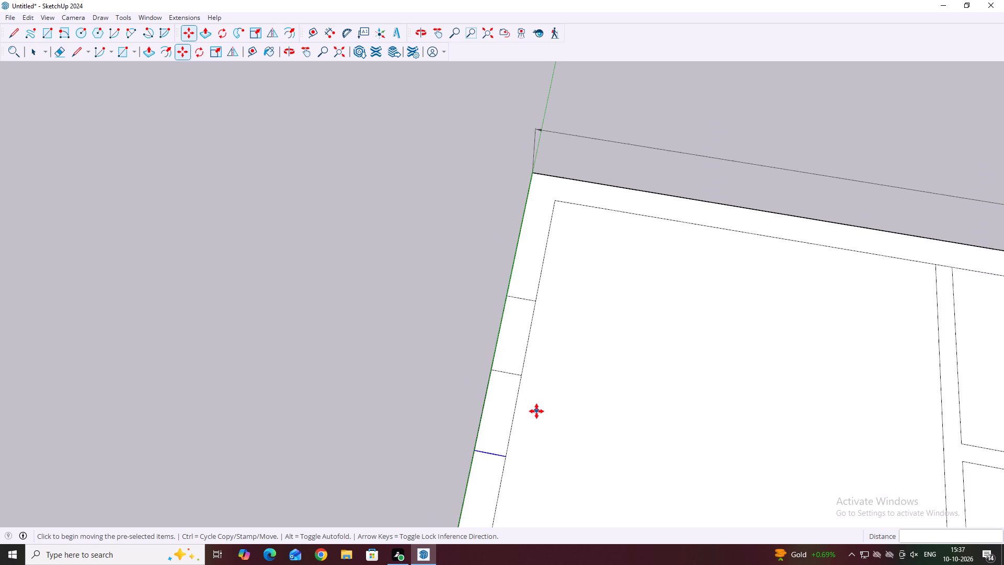
Erase the midpoint cross line between the two 2' copies on the left-hand room's outer side wall.
middle_click_drag(417, 407, 454, 367)
scroll(424, 374, "down", 3)
middle_click_drag(496, 389, 532, 371)
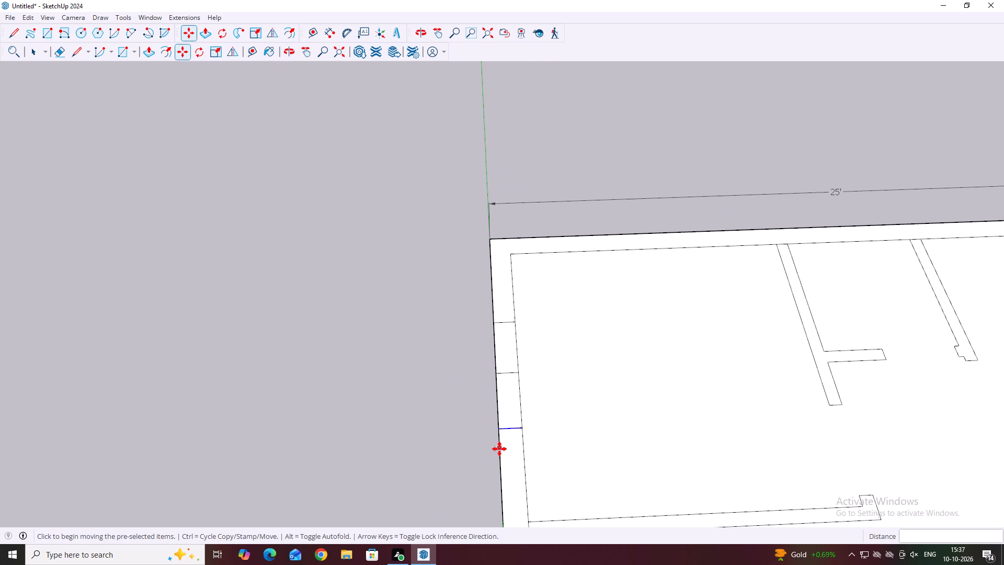
key("space")
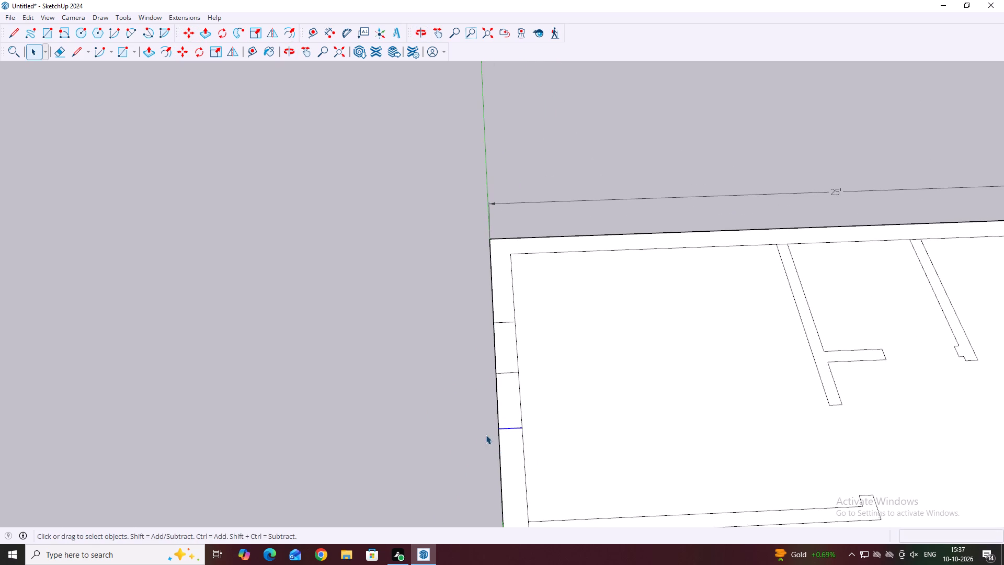
scroll(528, 371, "up", 4)
left_click_drag(449, 357, 542, 398)
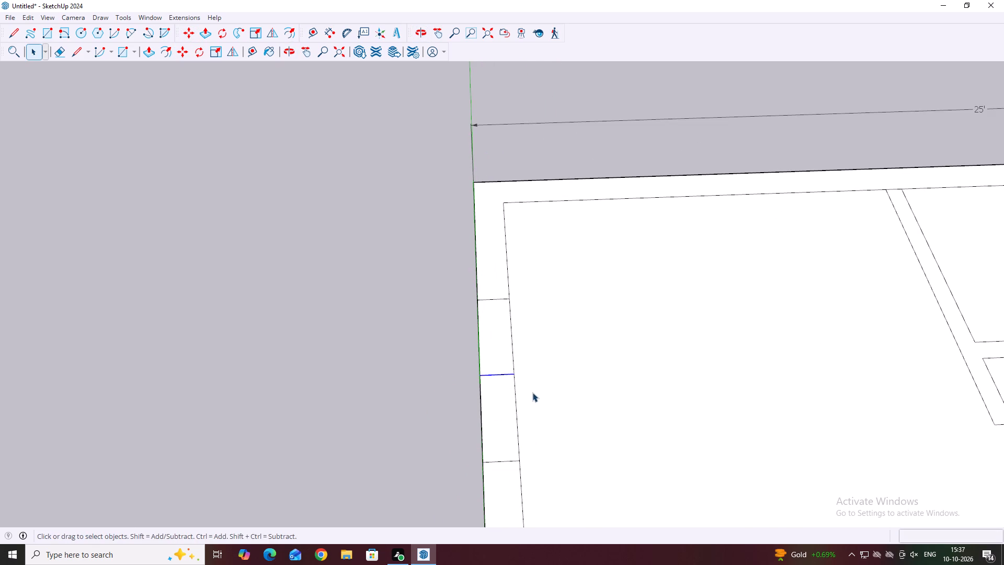
middle_click_drag(502, 280, 471, 382)
left_click(62, 53)
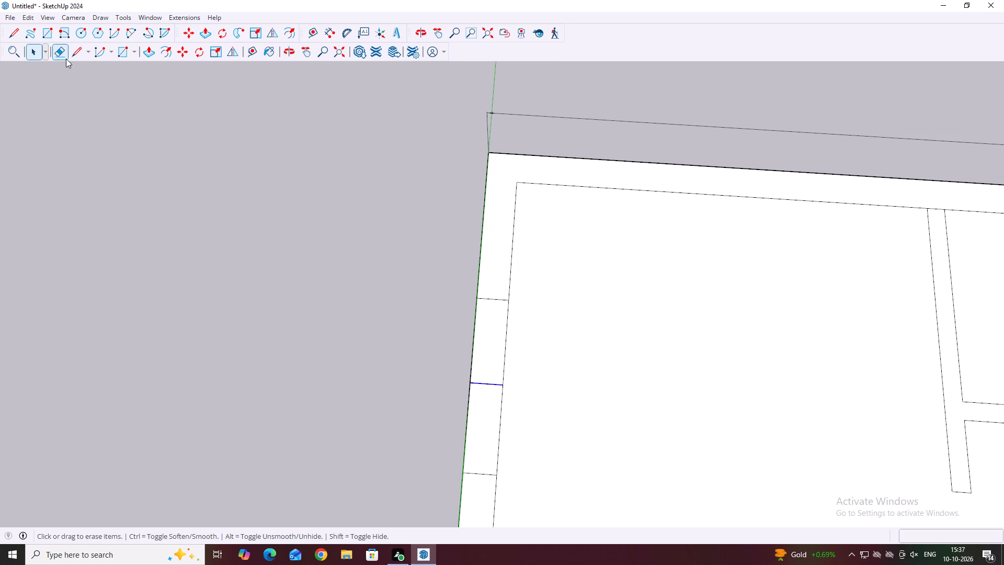
left_click_drag(483, 399, 485, 371)
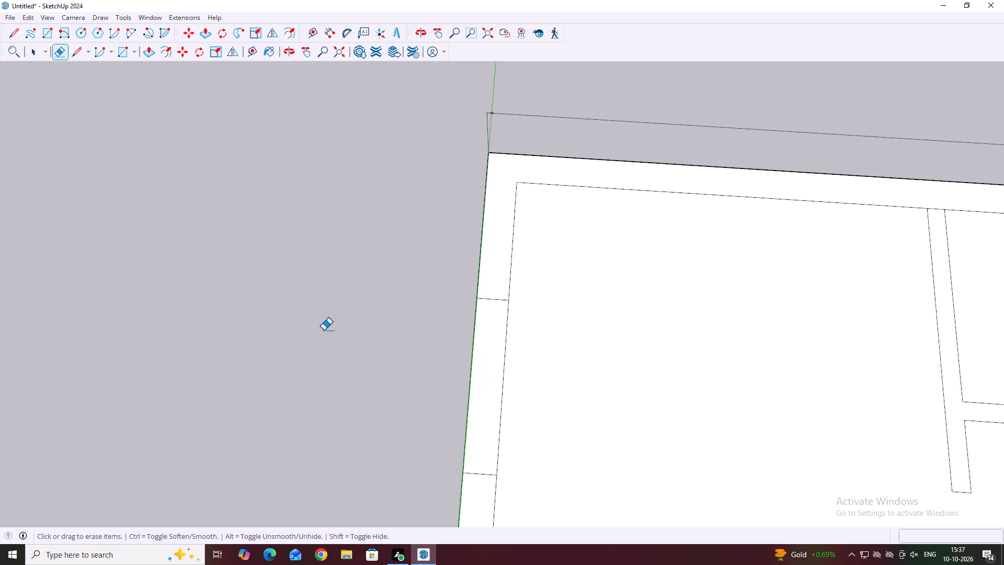
right_click(322, 292)
left_click(299, 287)
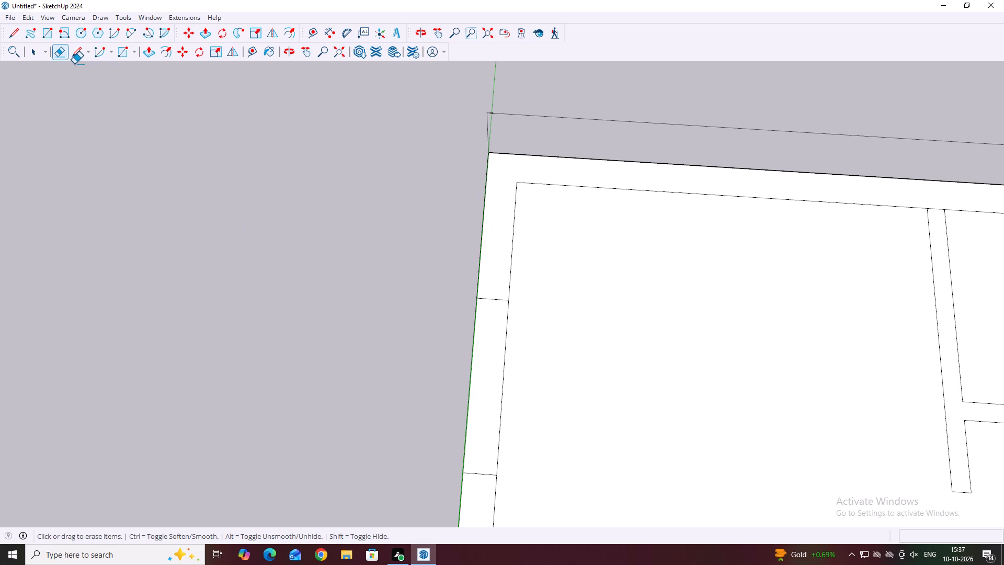
Draw a 9" line across the right-hand room's outer side wall at the midpoint of its inner edge.
left_click(78, 53)
scroll(154, 180, "down", 9)
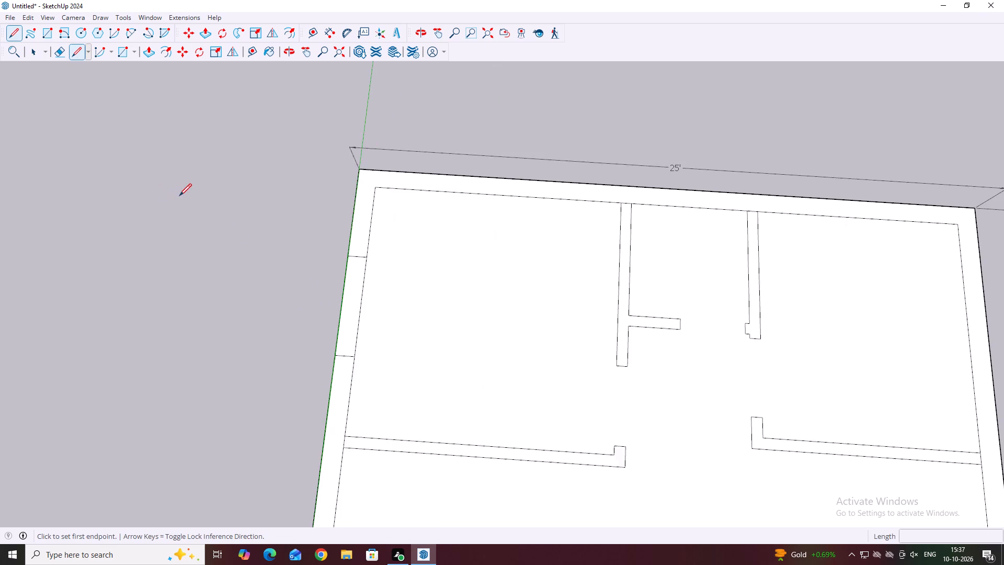
scroll(179, 196, "down", 3)
scroll(718, 285, "up", 3)
left_click(717, 289)
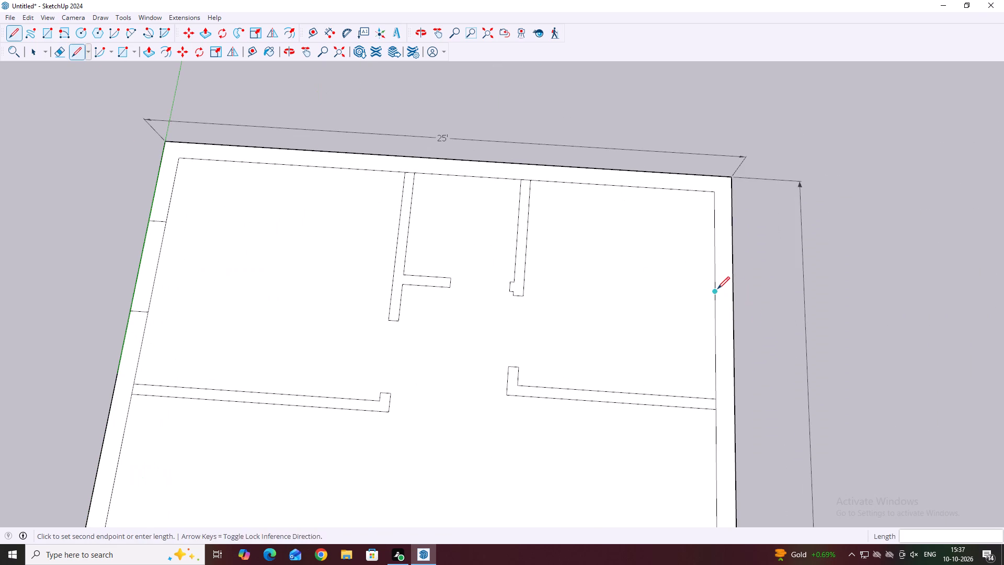
left_click(734, 292)
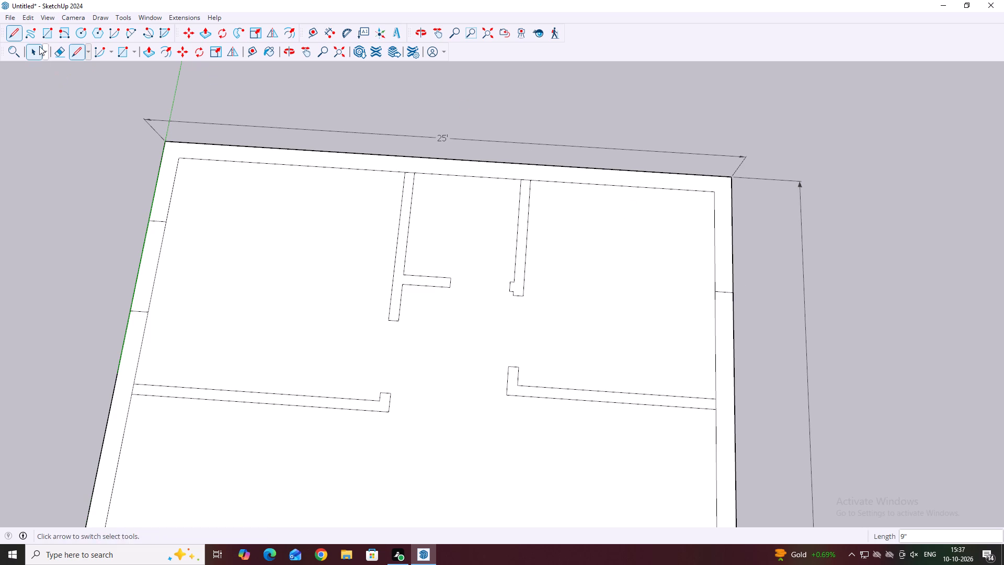
Draw a line across the right-hand room's outer side wall 2' from its midpoint line, toward the plan's corner.
scroll(702, 281, "up", 2)
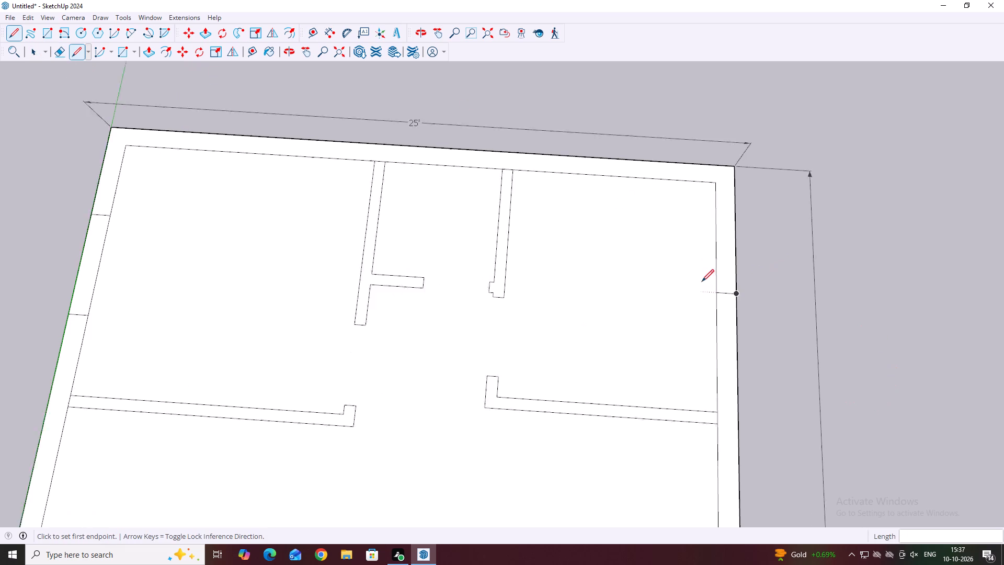
scroll(702, 281, "up", 3)
left_click(719, 292)
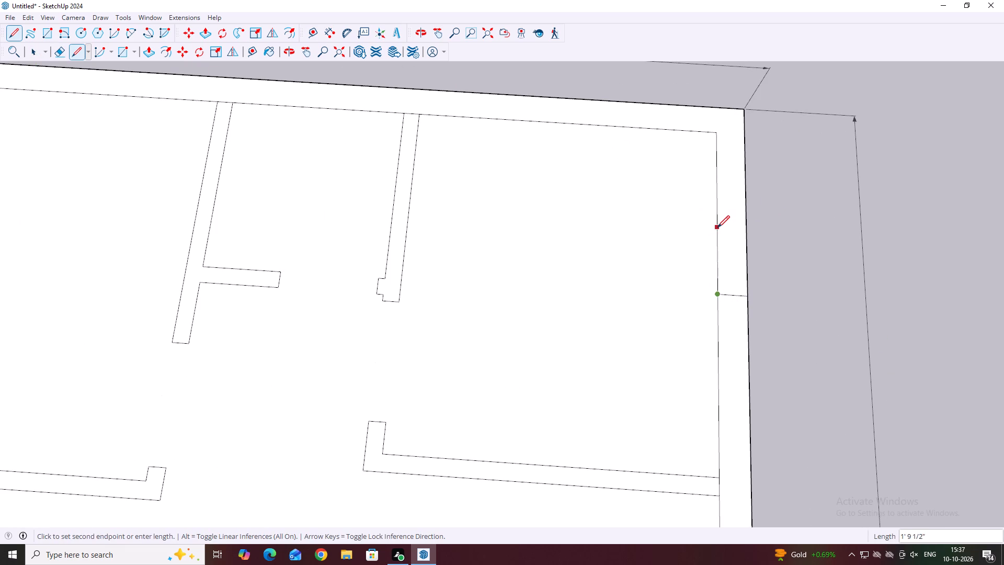
left_click(717, 225)
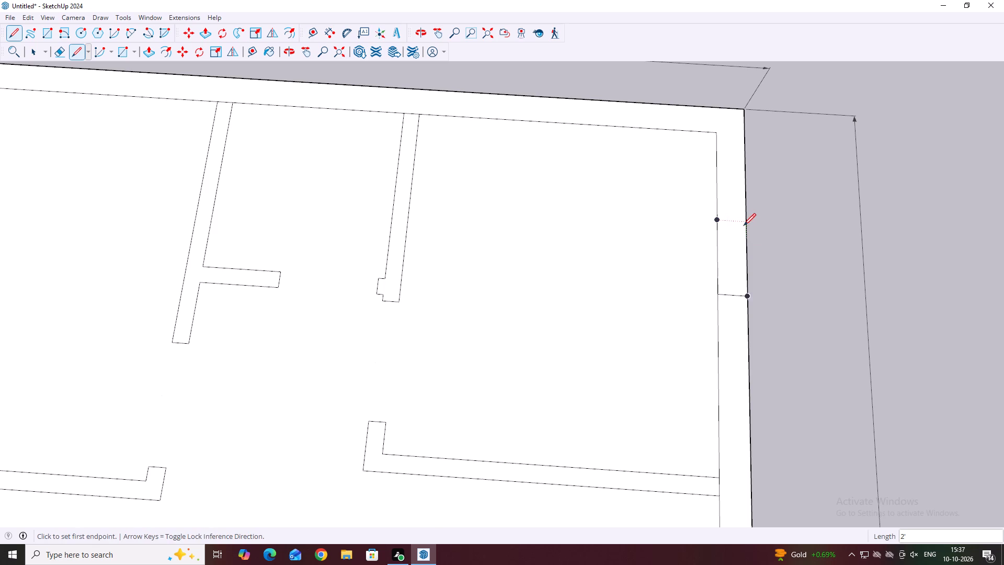
left_click(746, 222)
left_click(715, 219)
Draw a line across the right-hand room's outer side wall 2' the other way from its midpoint line, toward the room's partition.
left_click(720, 292)
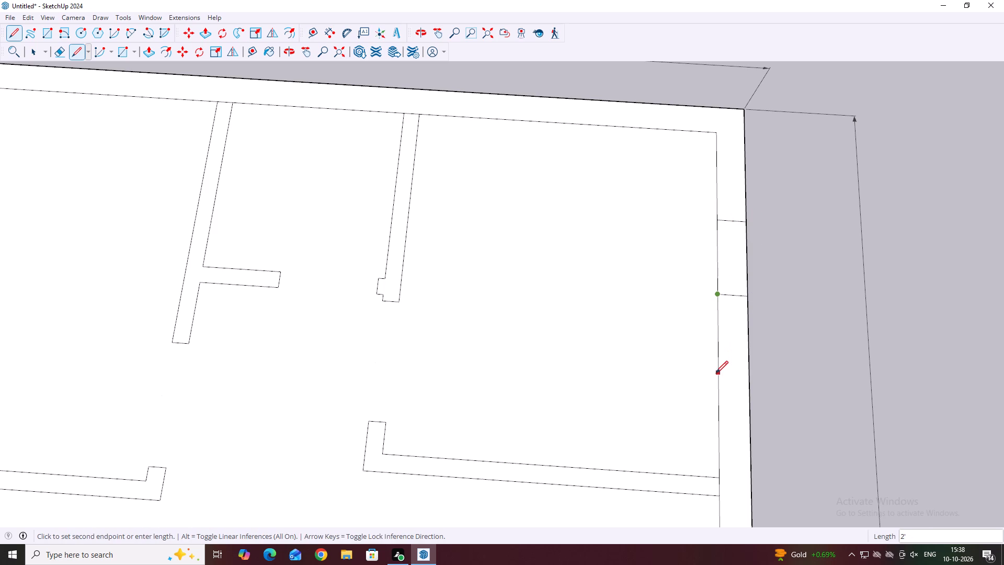
left_click(716, 374)
left_click(751, 372)
left_click(717, 370)
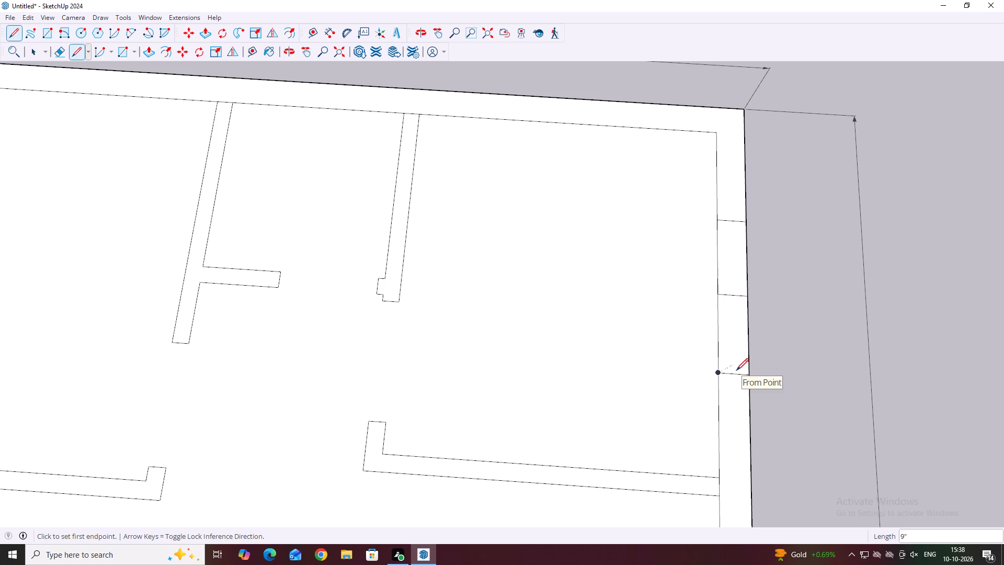
key("space")
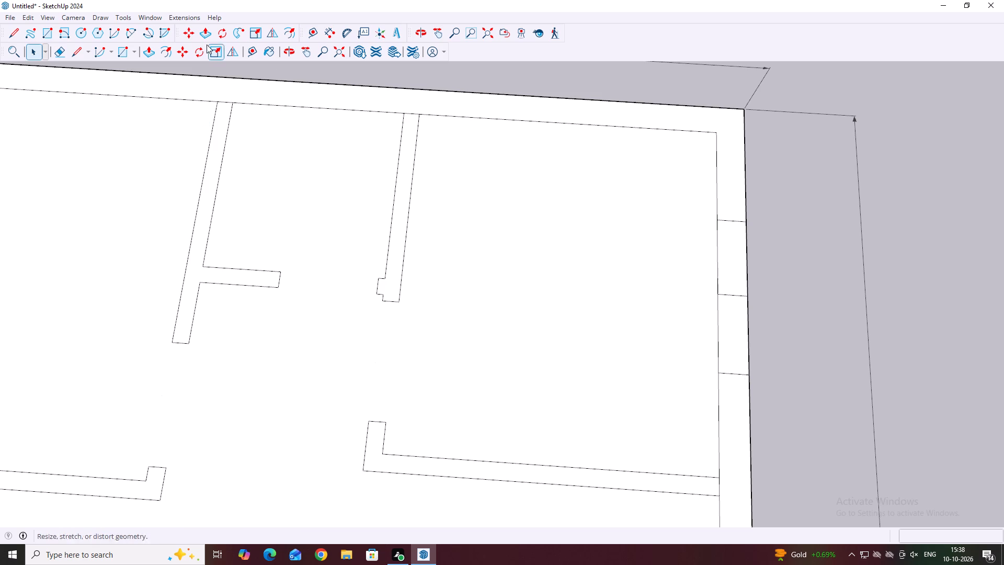
Erase the midpoint cross line between the two opening lines on the right-hand room's outer side wall.
left_click(64, 52)
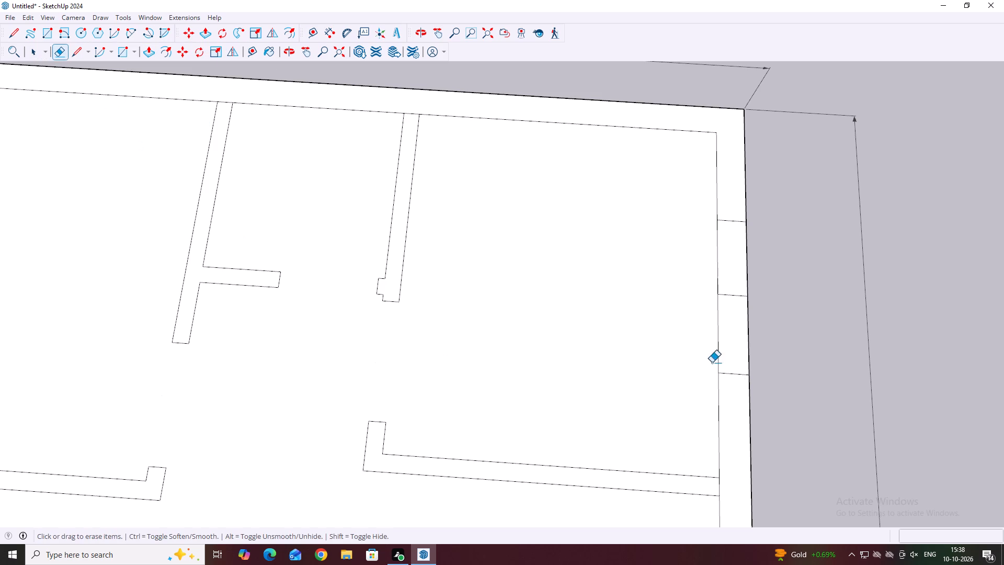
left_click_drag(735, 290, 733, 314)
Draw a 9" line across the middle hall's left outer wall at the midpoint of its inner edge.
scroll(755, 322, "down", 13)
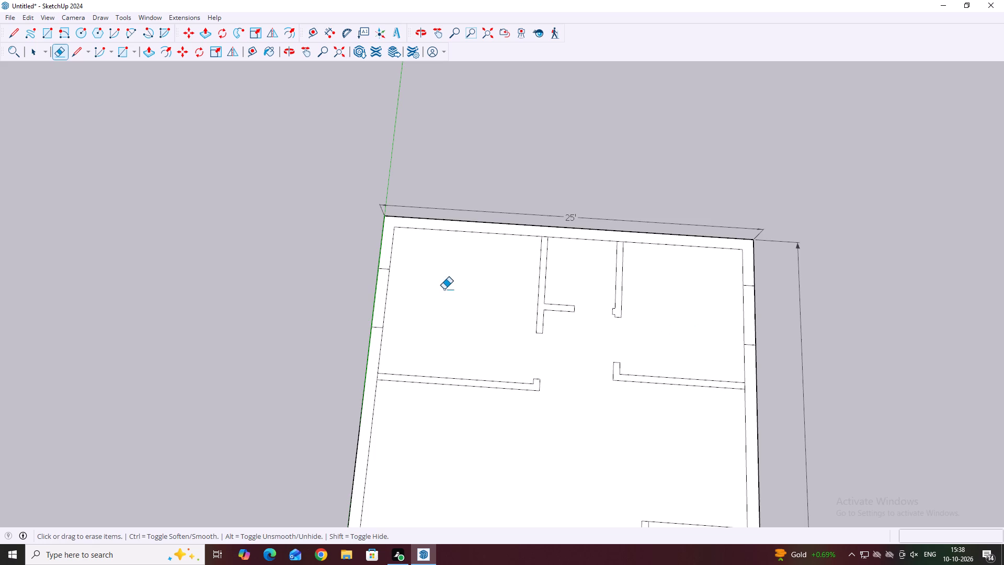
middle_click_drag(345, 296, 386, 334)
scroll(383, 321, "up", 6)
scroll(459, 313, "down", 2)
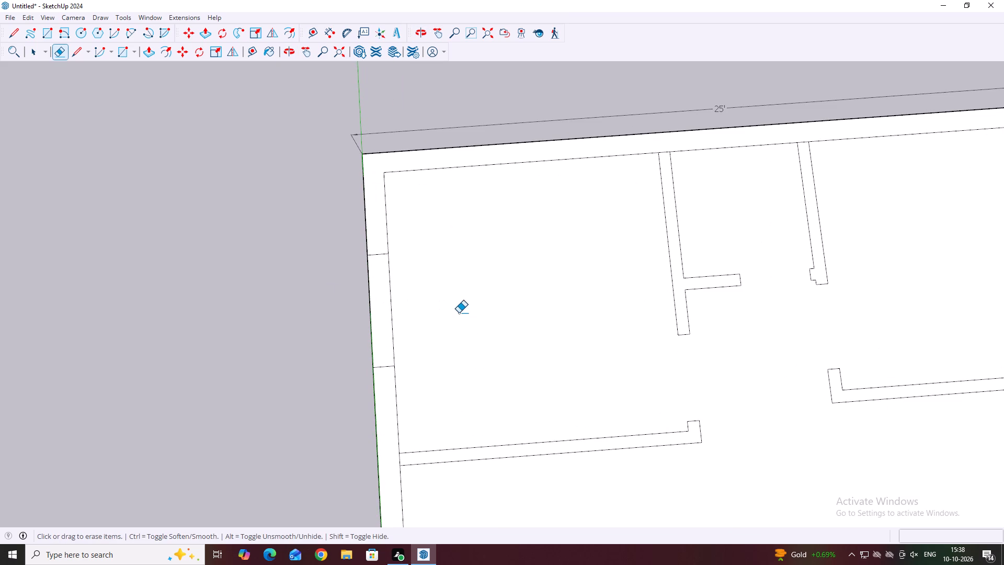
scroll(459, 313, "down", 20)
scroll(459, 313, "down", 18)
middle_click_drag(714, 395, 630, 334)
key("space")
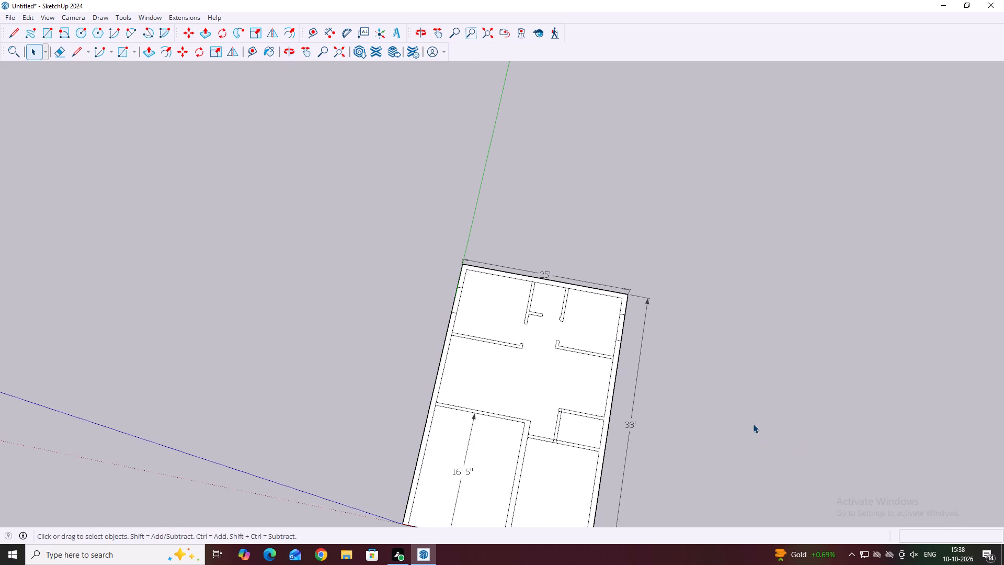
middle_click_drag(518, 458, 572, 440)
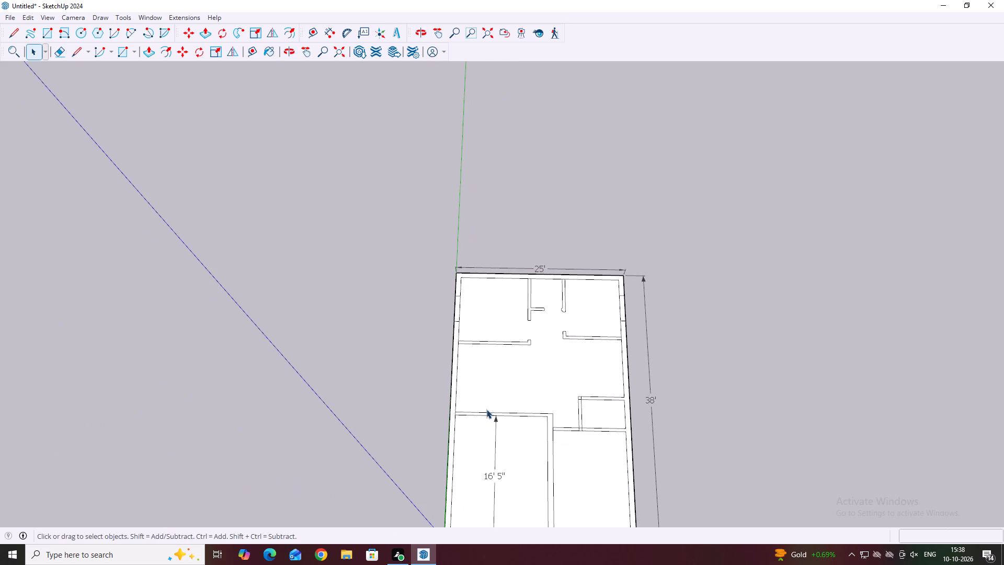
scroll(450, 394, "up", 7)
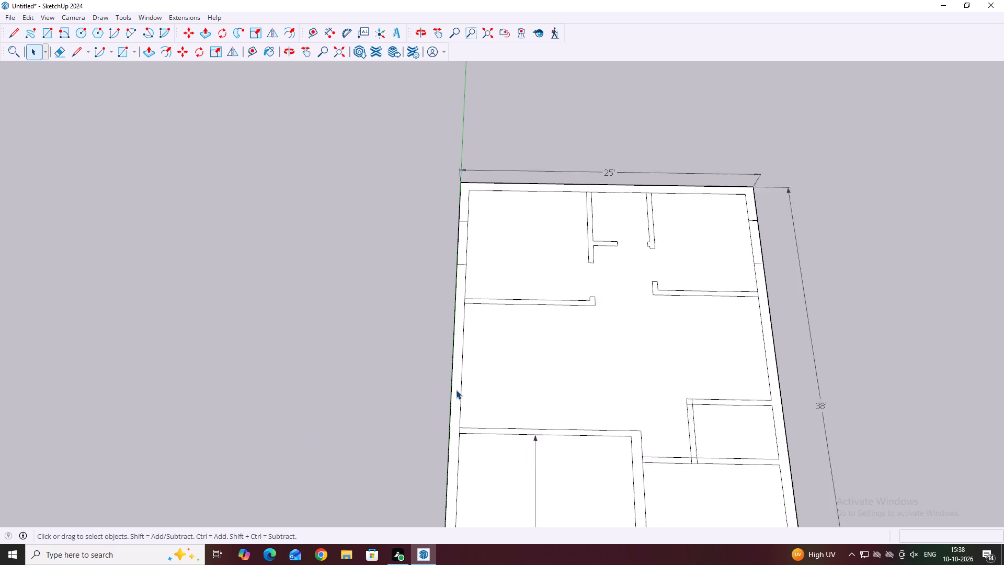
left_click(75, 51)
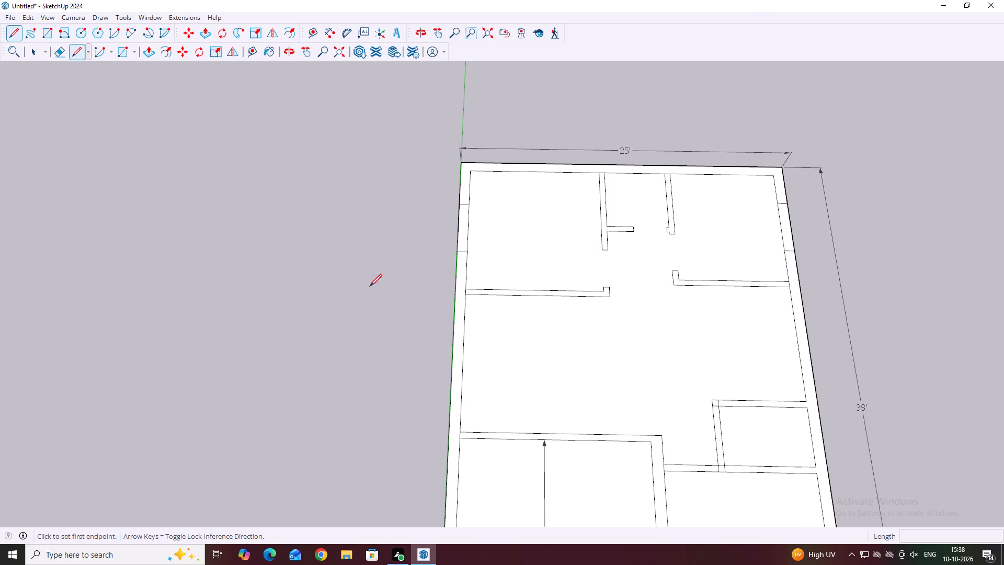
left_click(463, 361)
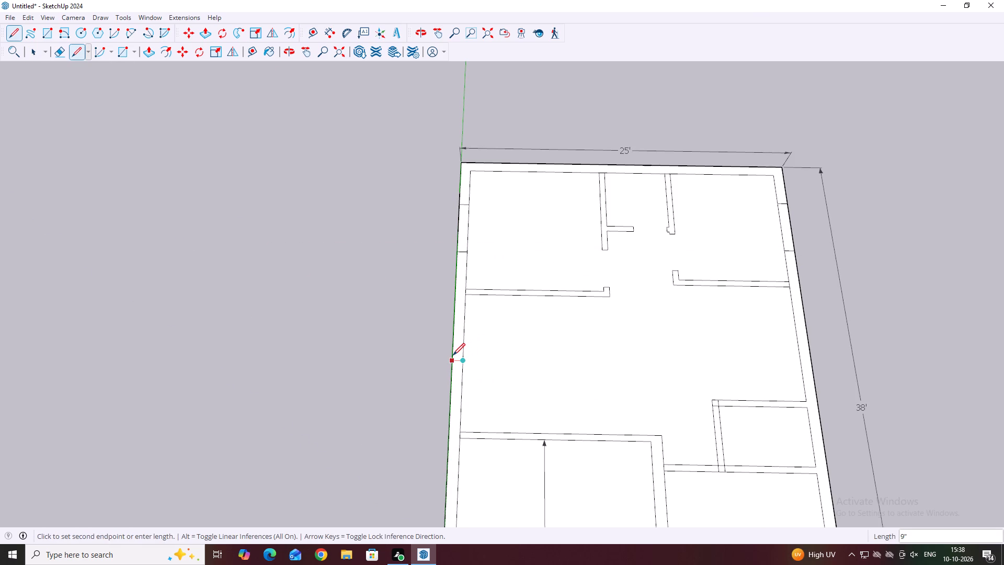
left_click(452, 355)
Draw a line across the hall's left outer wall 2' from its midpoint line, toward the left-hand room's partition.
scroll(457, 359, "up", 5)
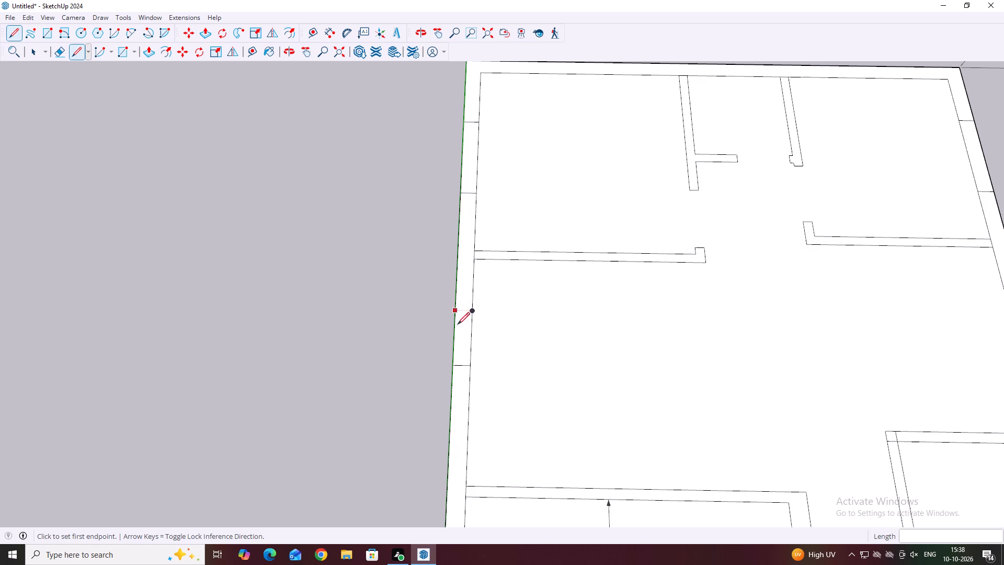
left_click(453, 364)
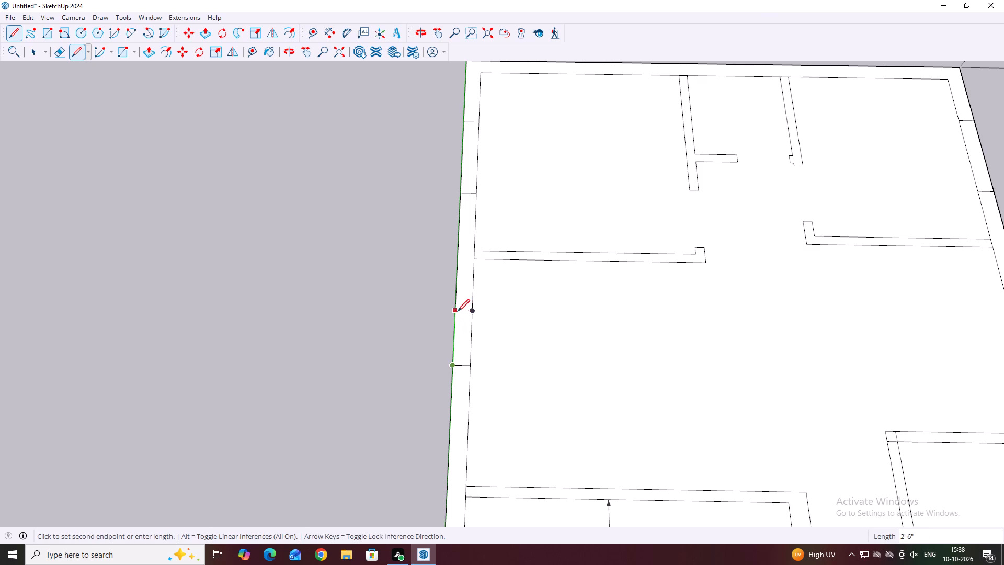
left_click(458, 318)
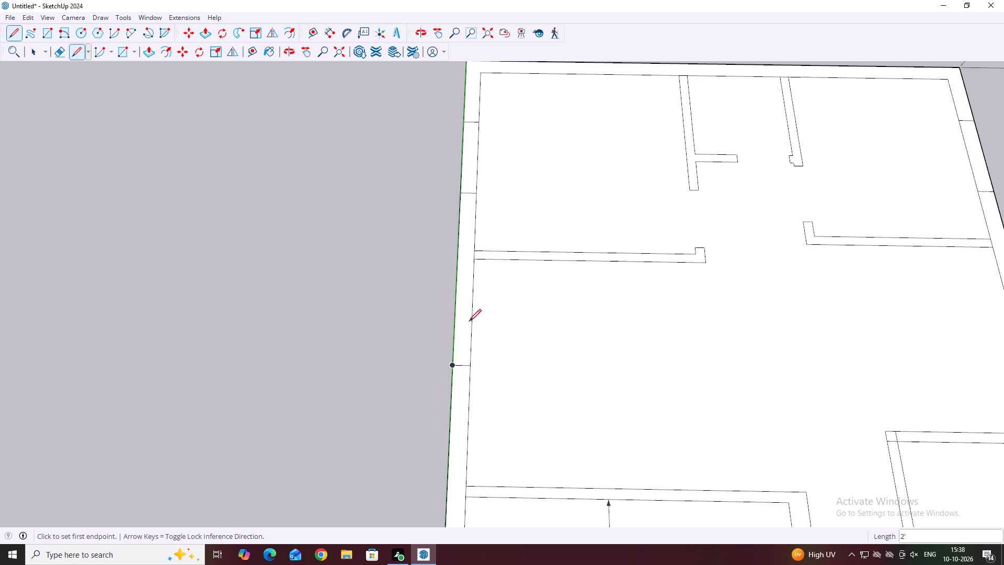
left_click(473, 323)
left_click(455, 319)
Draw a line across the hall's left outer wall 2' the other way from its midpoint line, toward the 16'5" room.
left_click(455, 365)
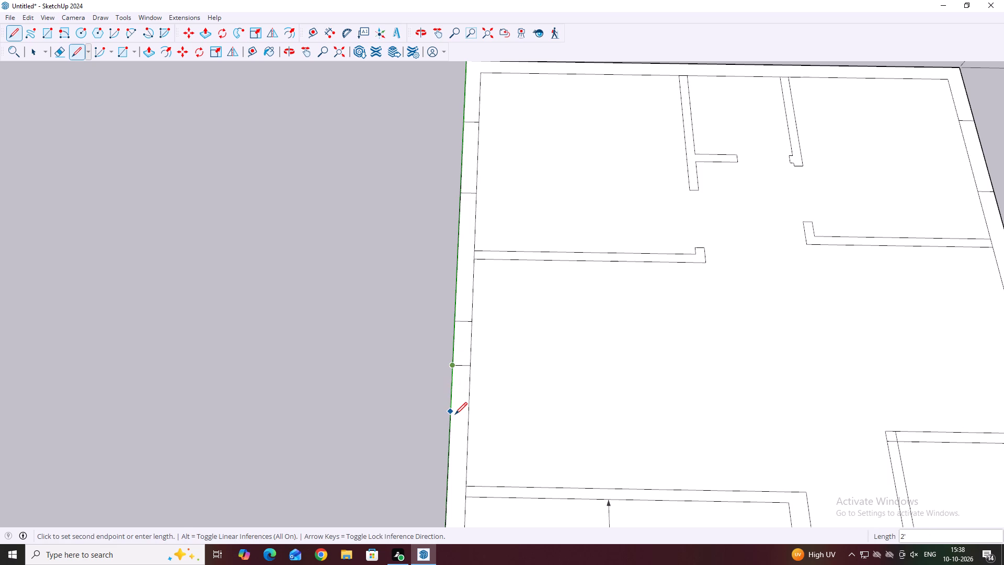
left_click(455, 414)
left_click(469, 412)
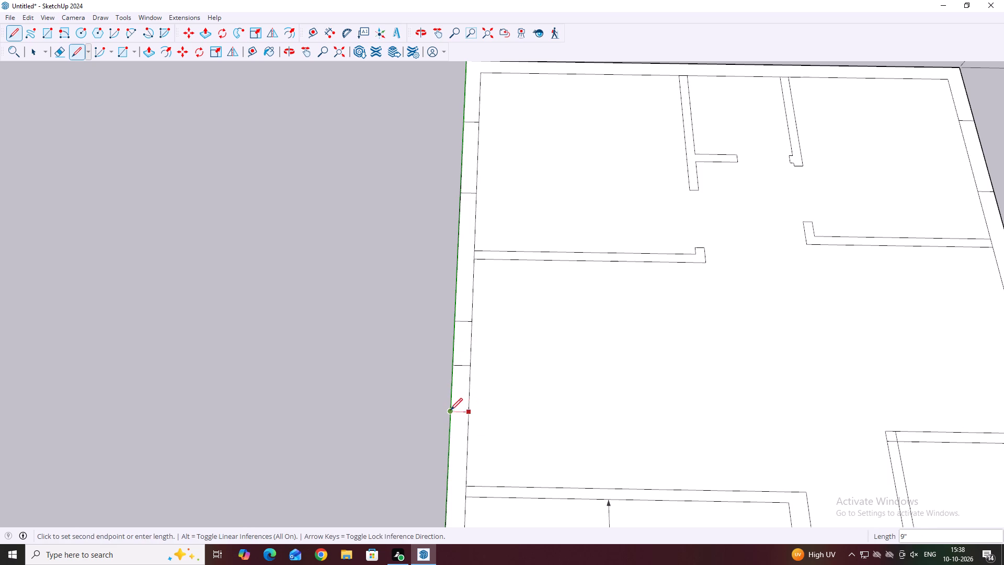
left_click(450, 410)
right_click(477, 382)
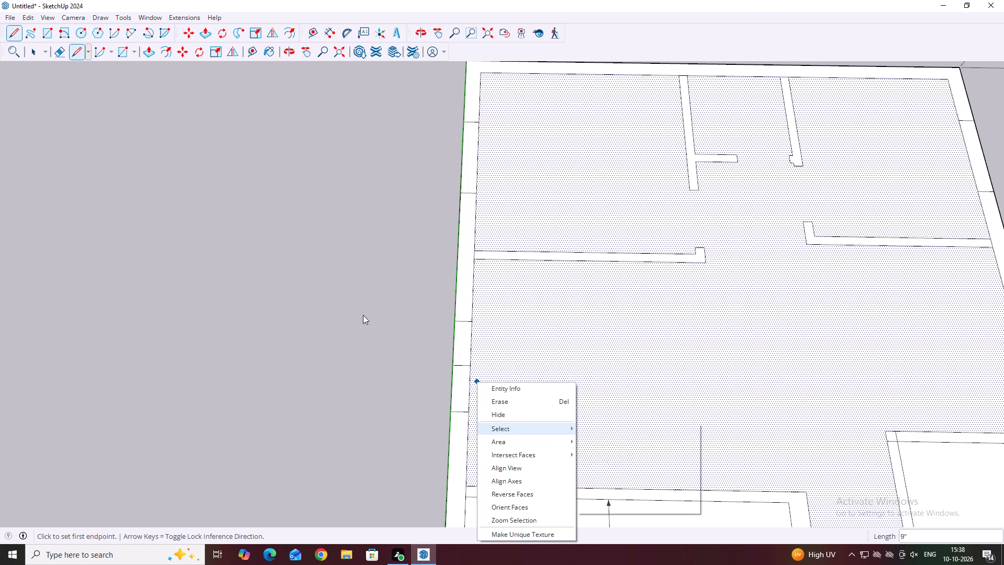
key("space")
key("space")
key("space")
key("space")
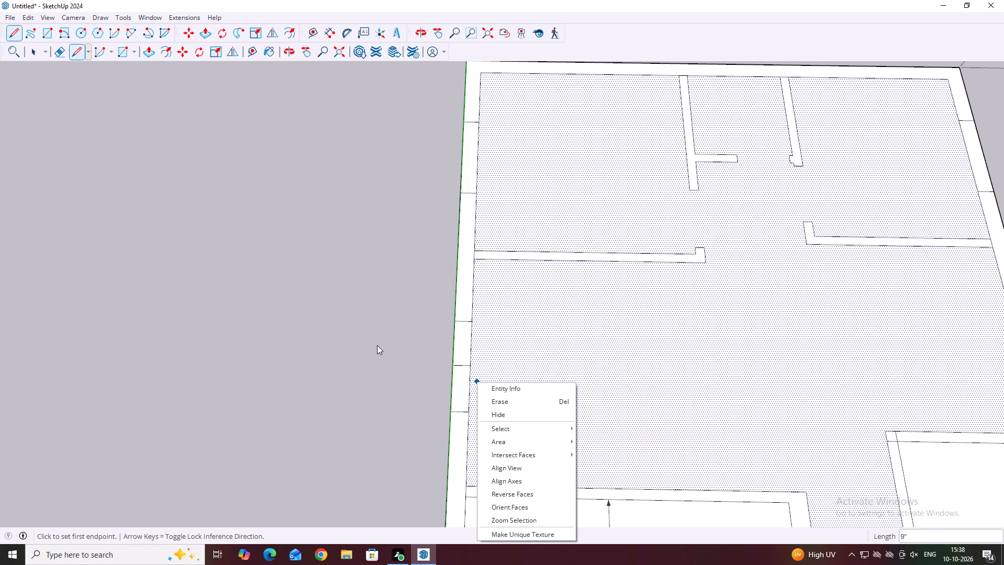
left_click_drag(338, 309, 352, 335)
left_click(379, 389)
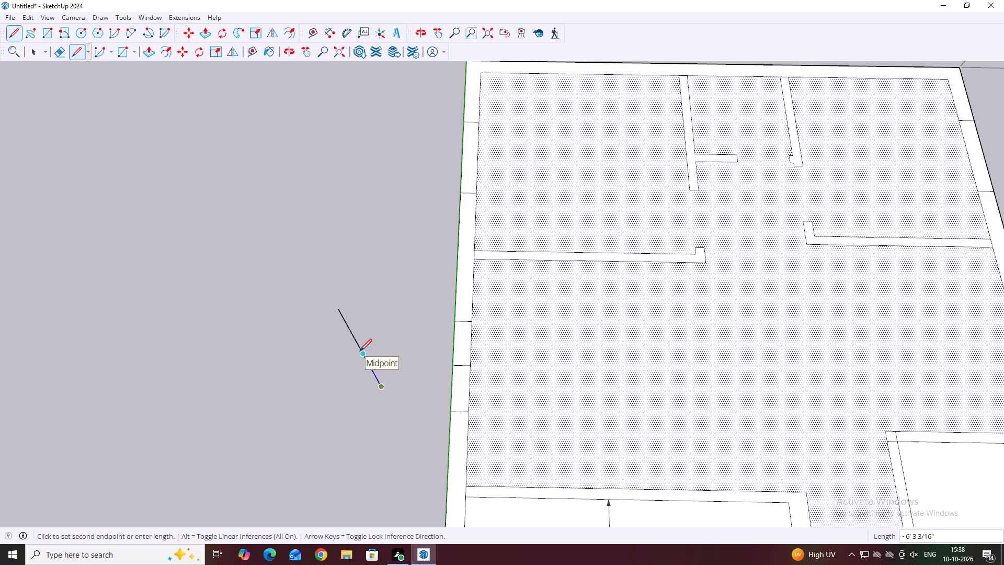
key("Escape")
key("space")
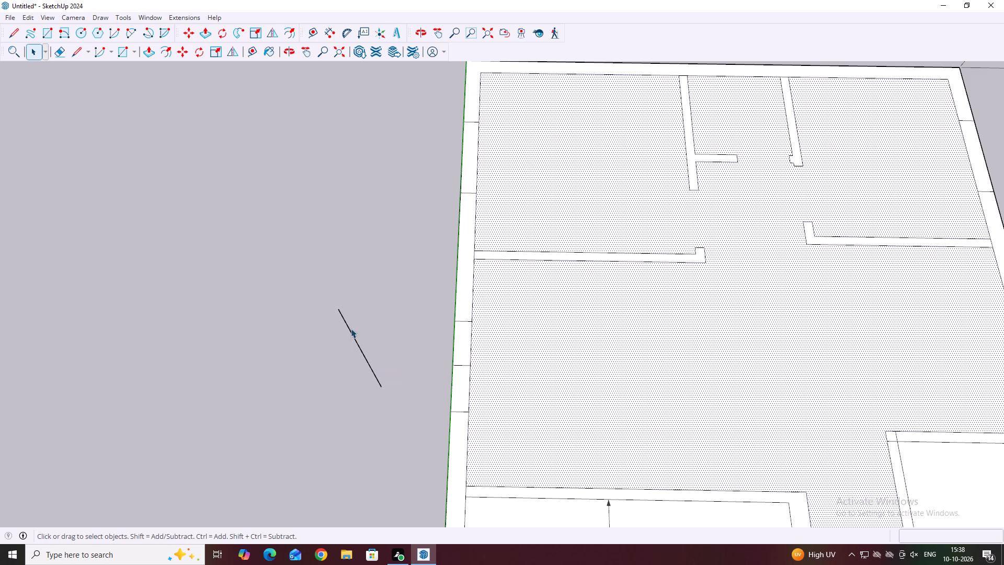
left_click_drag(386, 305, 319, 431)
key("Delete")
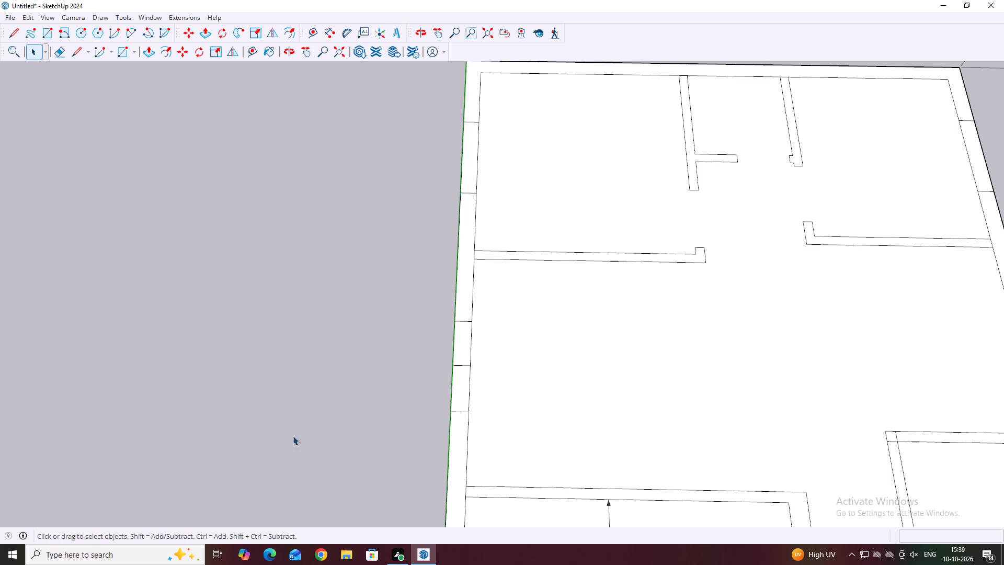
Erase the midpoint cross line between the two opening lines on the middle hall's left outer wall.
left_click(64, 49)
scroll(435, 355, "up", 6)
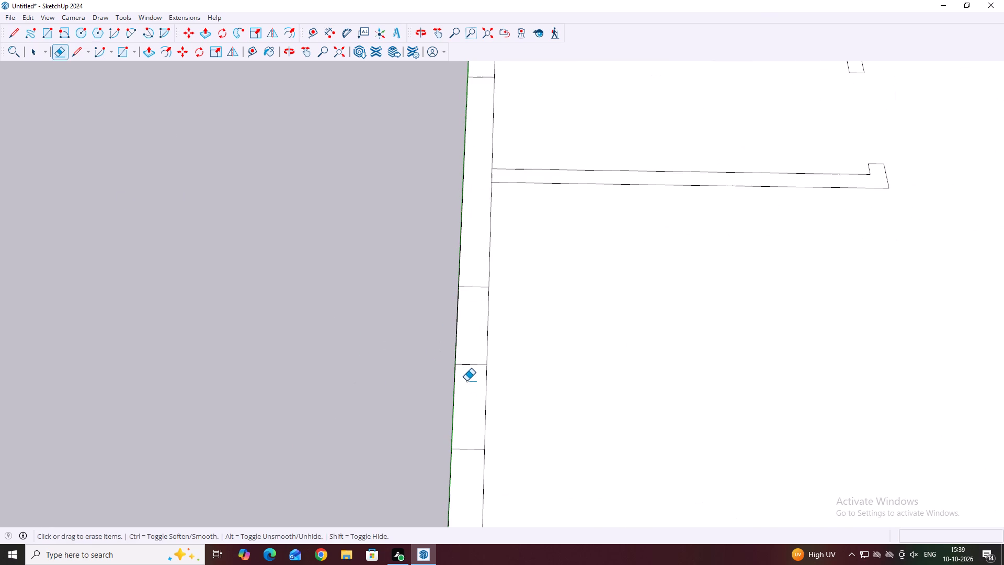
left_click_drag(466, 398, 484, 345)
key("space")
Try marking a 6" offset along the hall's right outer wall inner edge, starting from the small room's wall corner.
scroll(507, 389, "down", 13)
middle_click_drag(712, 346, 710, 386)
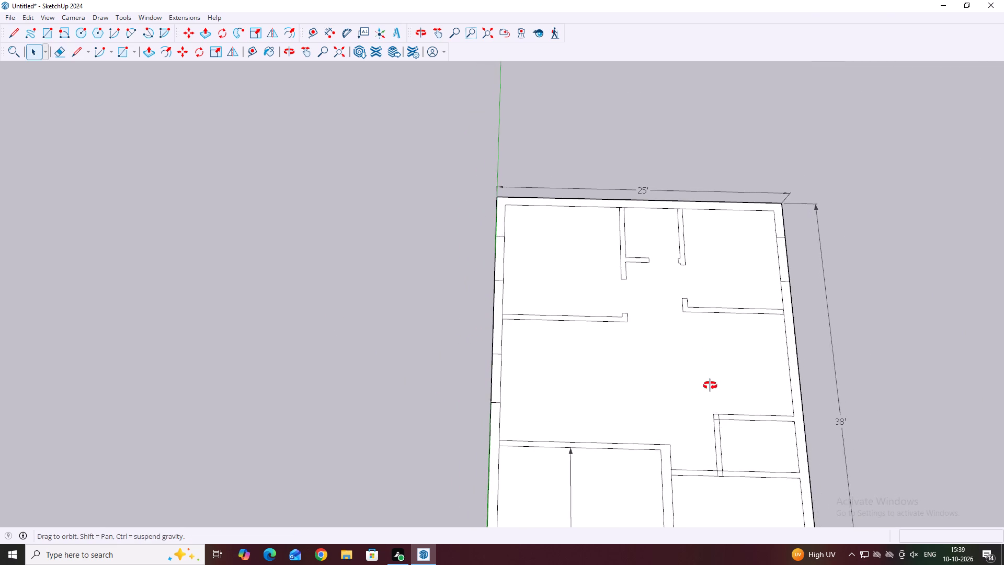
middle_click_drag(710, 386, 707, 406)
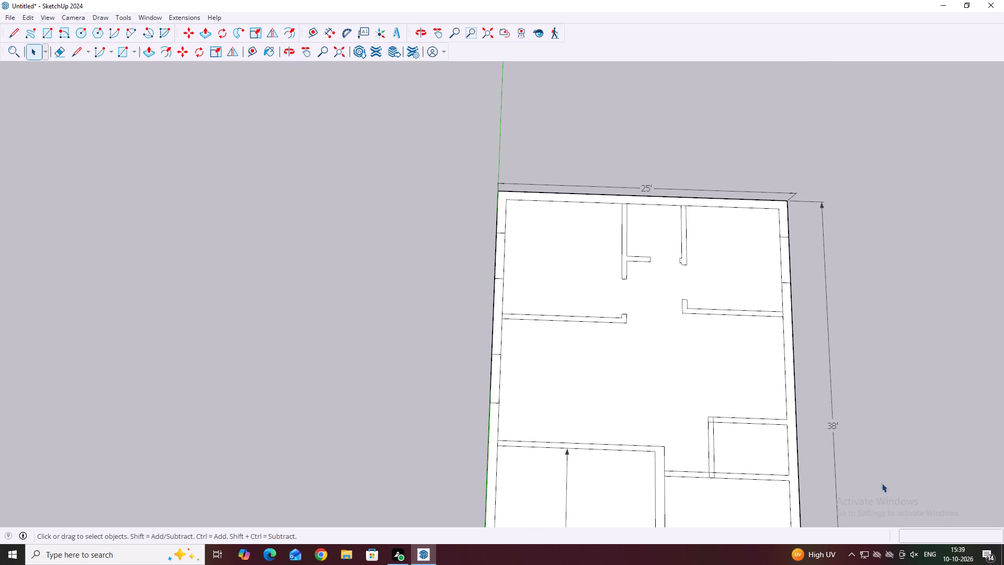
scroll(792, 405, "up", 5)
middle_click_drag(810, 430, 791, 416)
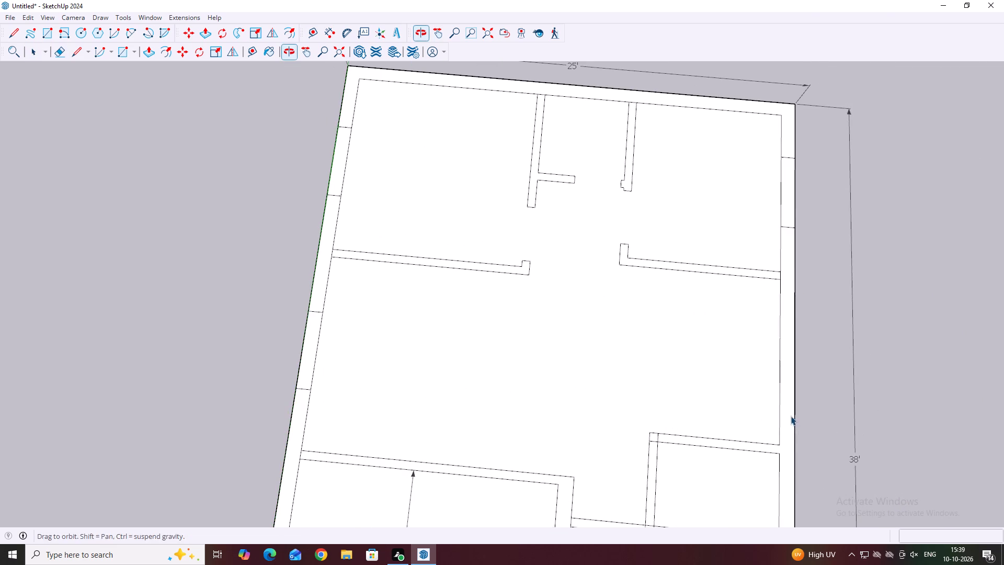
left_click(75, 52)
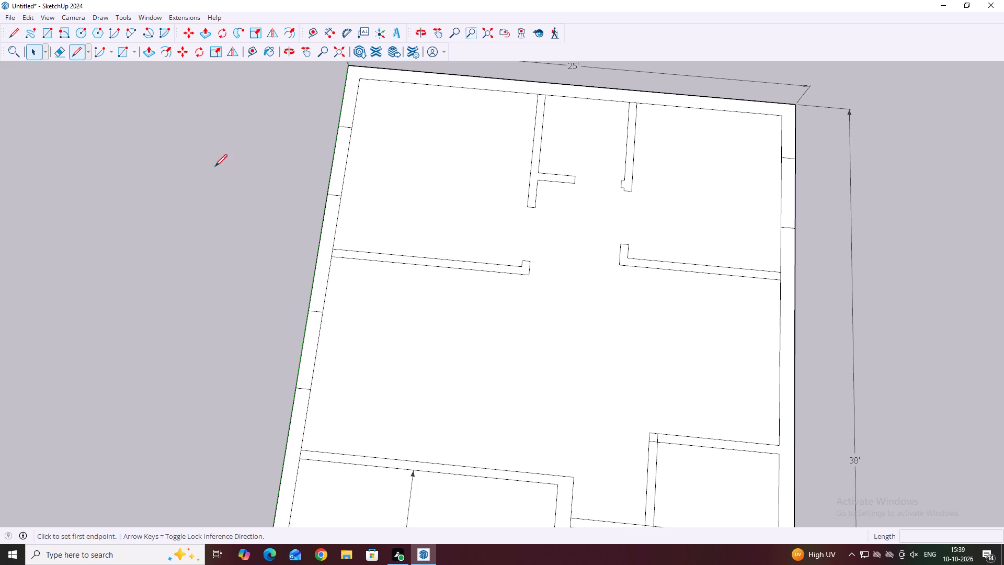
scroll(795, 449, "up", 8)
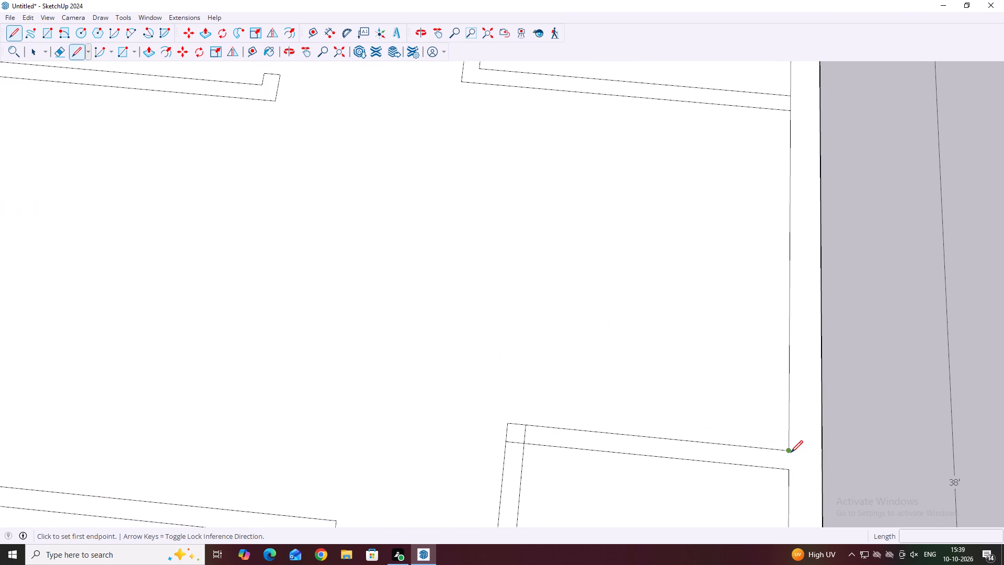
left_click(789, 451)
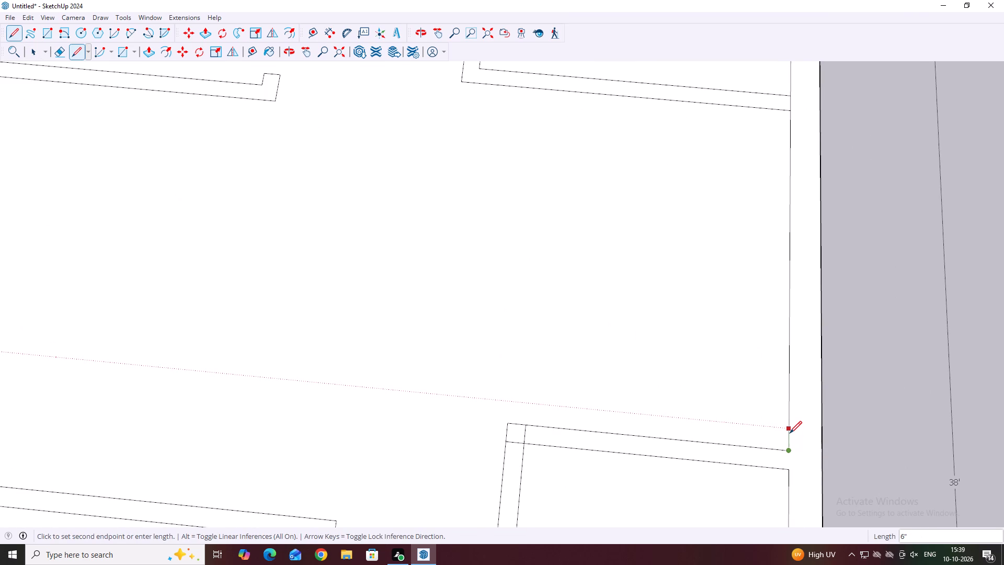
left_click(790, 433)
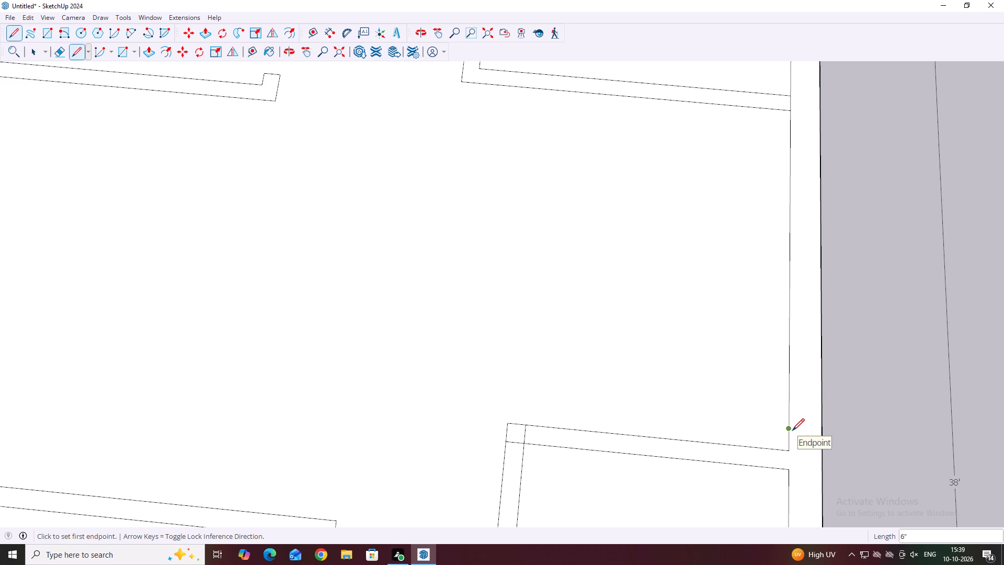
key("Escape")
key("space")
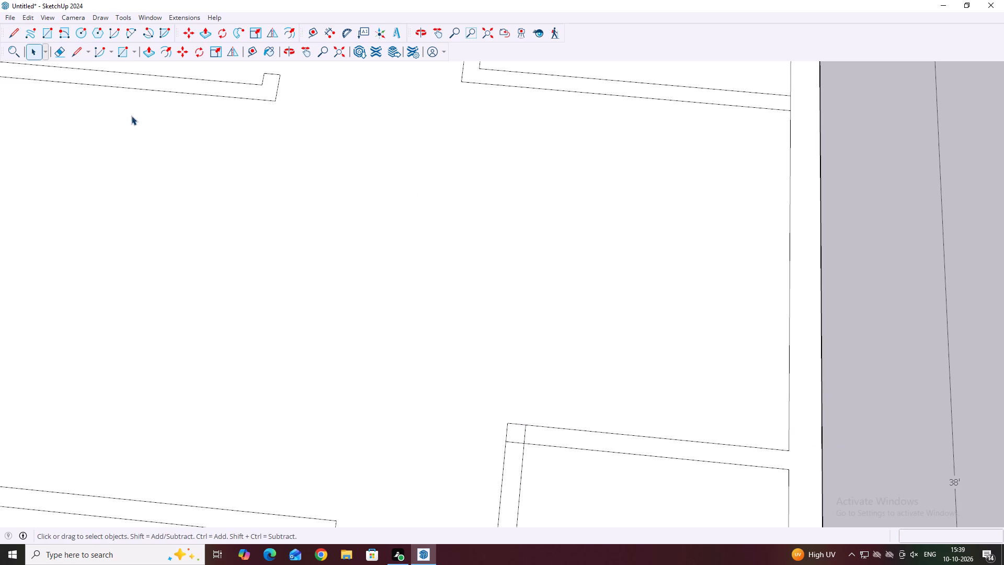
Draw a line across the hall's right outer wall, offset 3" from the corner where the small room's wall meets it.
left_click(74, 55)
scroll(780, 466, "up", 4)
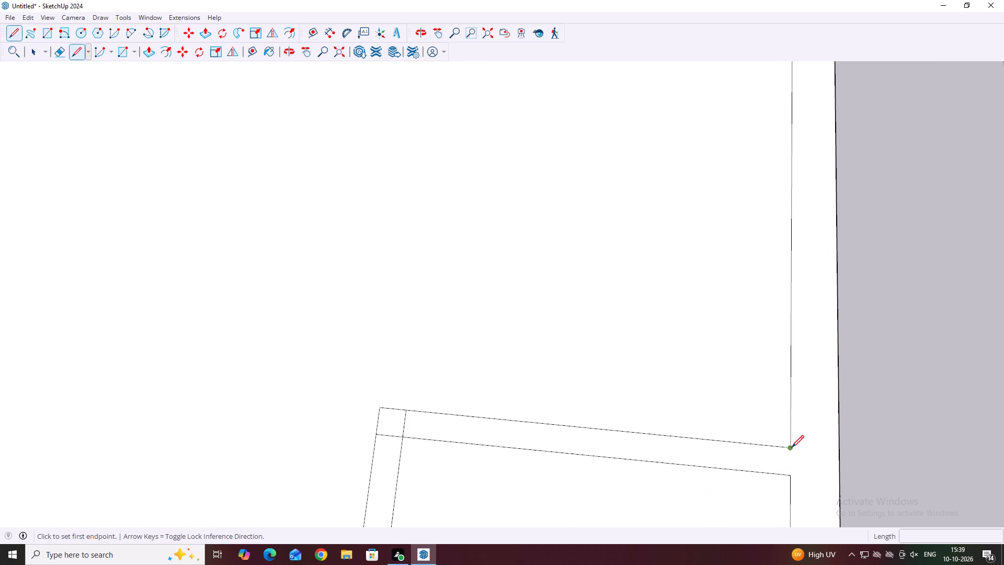
left_click(792, 447)
left_click(793, 433)
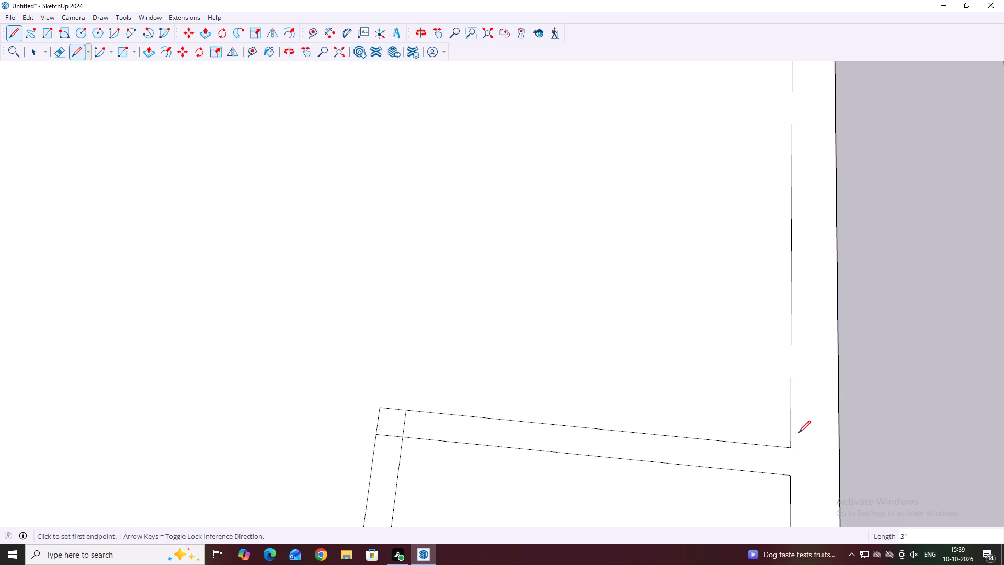
left_click(839, 438)
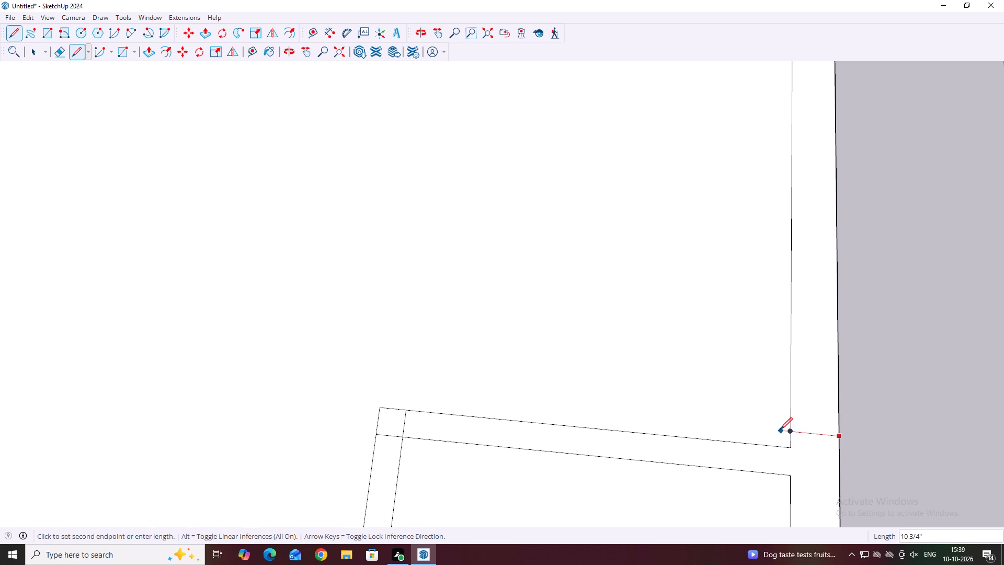
left_click(791, 432)
key("space")
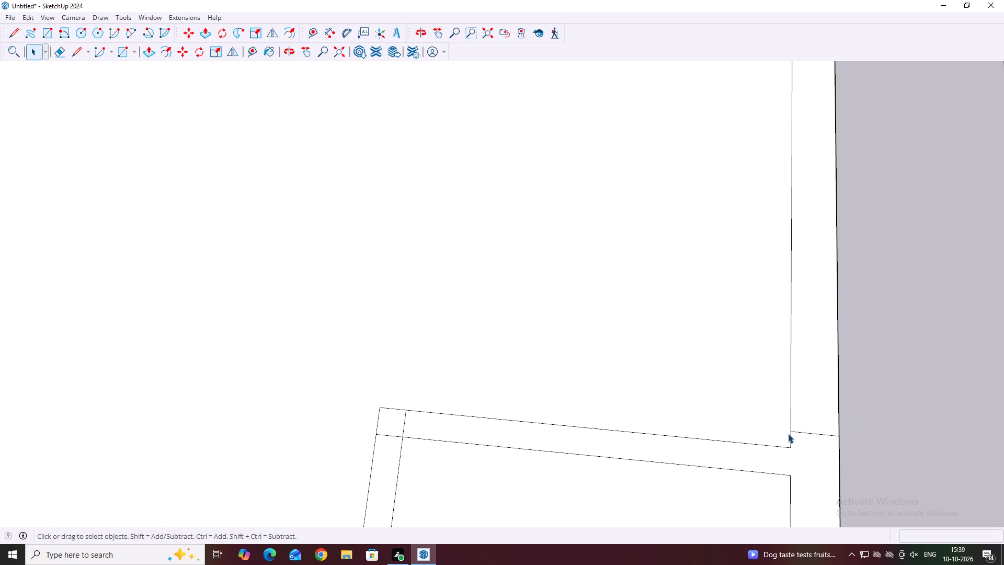
Copy the new cross line 3' along the hall's right outer wall, away from the small room.
left_click(819, 435)
scroll(348, 377, "down", 13)
middle_click_drag(459, 399, 518, 307)
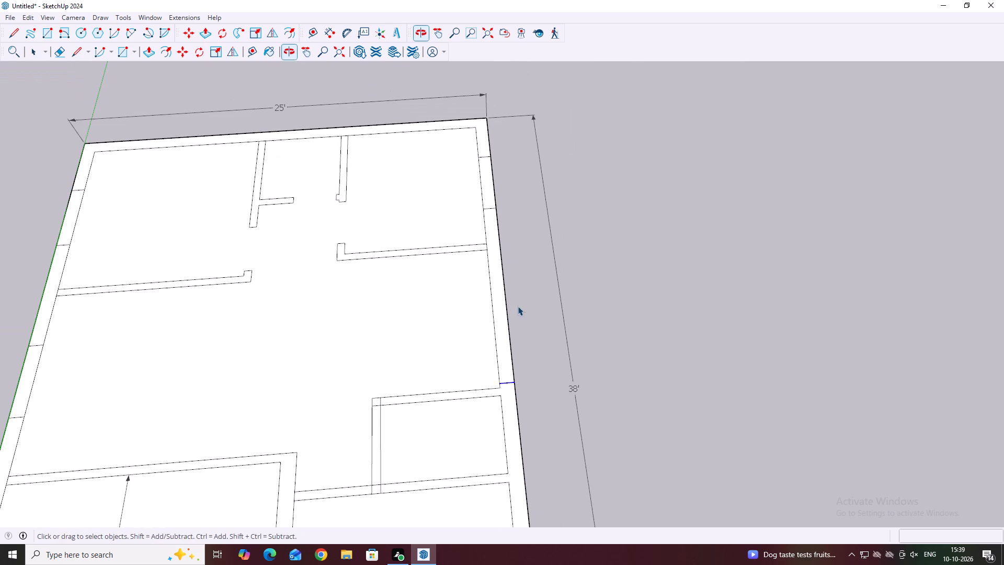
left_click(188, 50)
middle_click_drag(530, 371, 524, 440)
scroll(517, 399, "up", 5)
middle_click(516, 397)
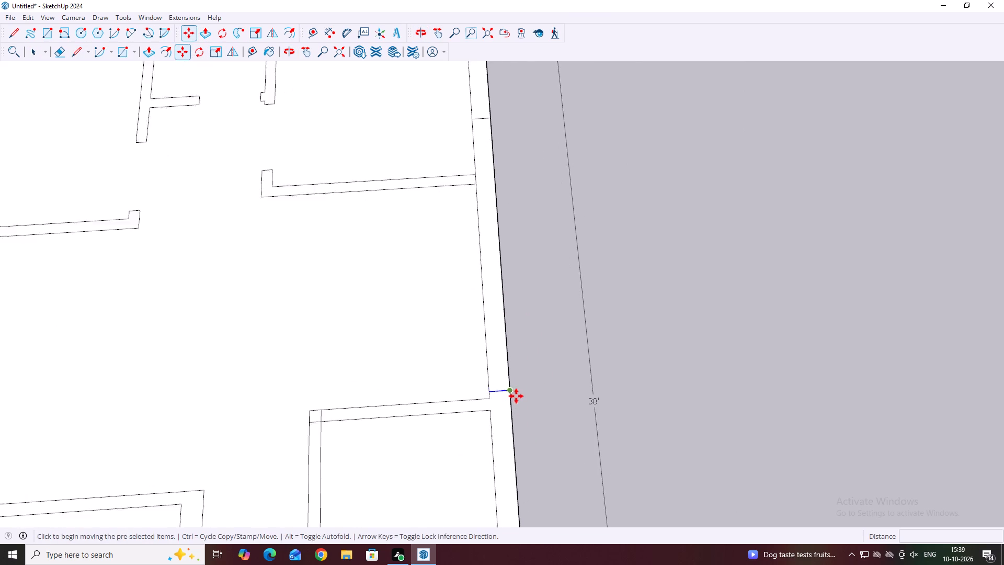
scroll(516, 396, "up", 4)
left_click(507, 387)
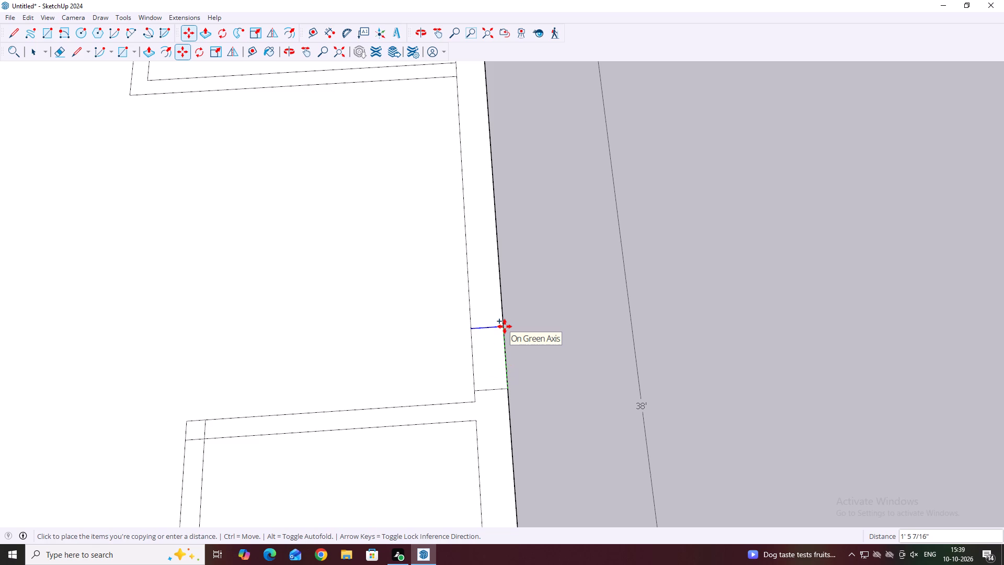
type("3'")
key("Return")
scroll(551, 332, "down", 7)
scroll(708, 294, "down", 5)
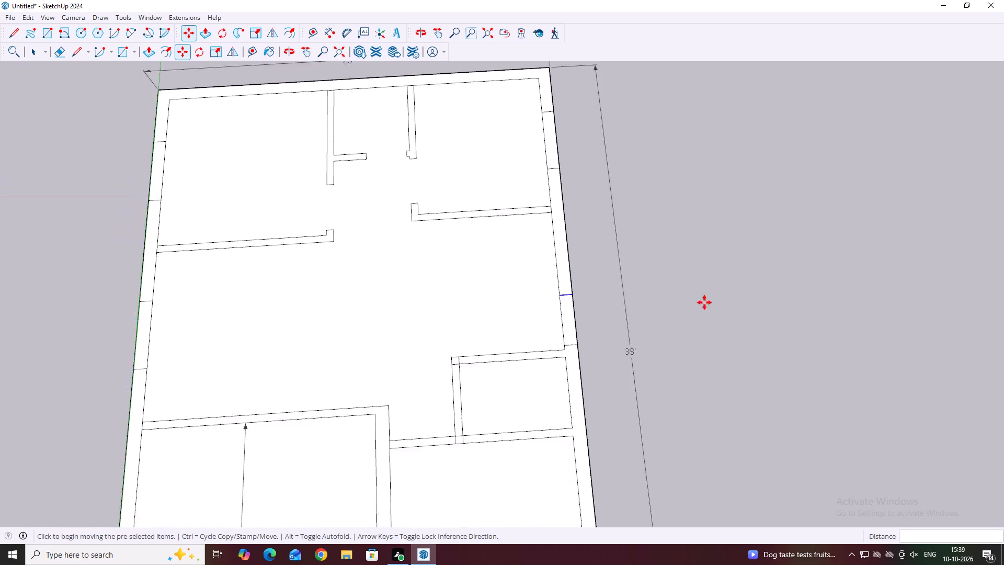
scroll(704, 302, "down", 1)
middle_click_drag(739, 315, 692, 337)
key("space")
left_click(698, 337)
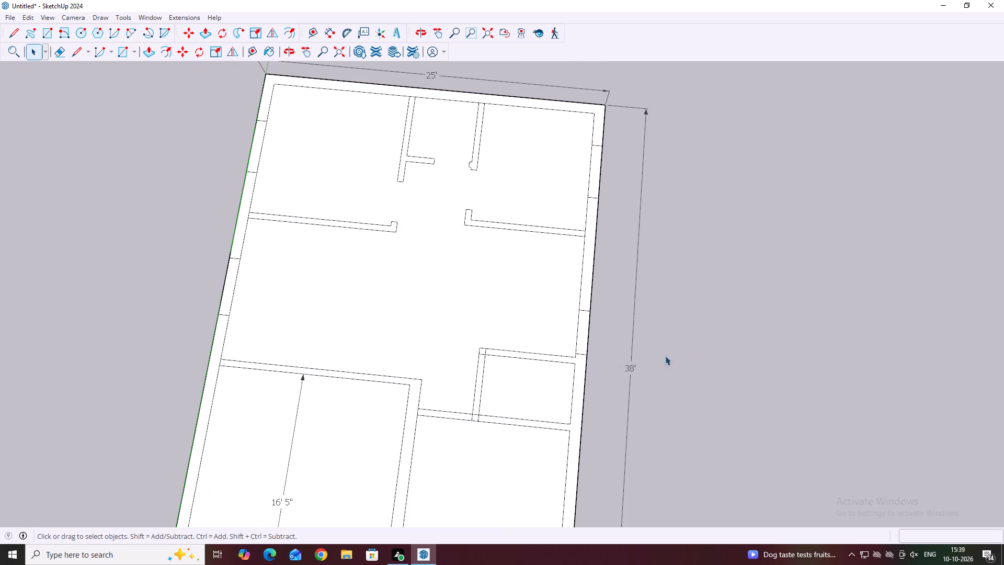
Draw a line across the small room's outer wall at the midpoint of its inner edge.
scroll(618, 309, "down", 5)
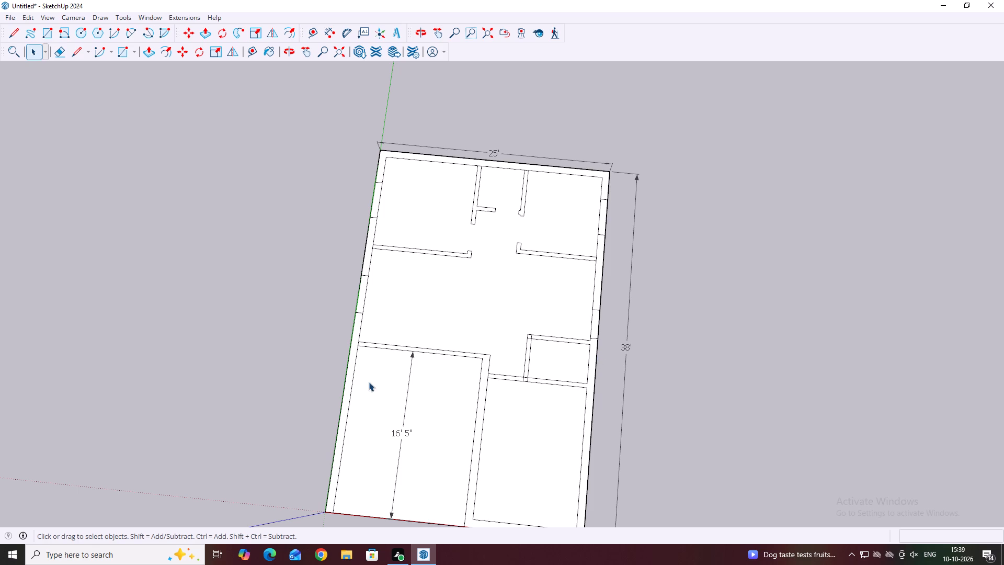
scroll(554, 371, "up", 3)
middle_click_drag(521, 381, 547, 365)
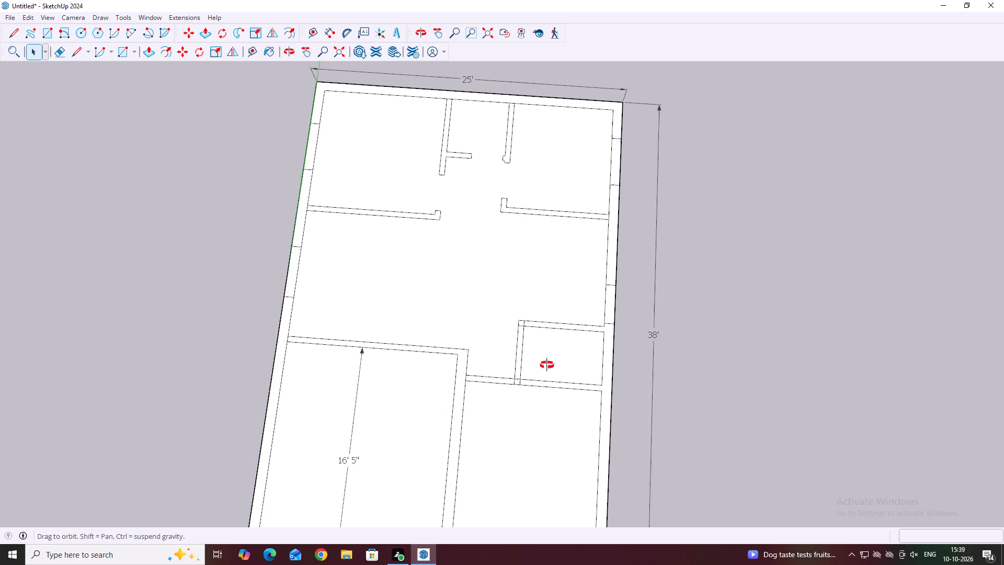
middle_click_drag(547, 365, 561, 309)
scroll(596, 336, "up", 3)
middle_click_drag(648, 321, 647, 380)
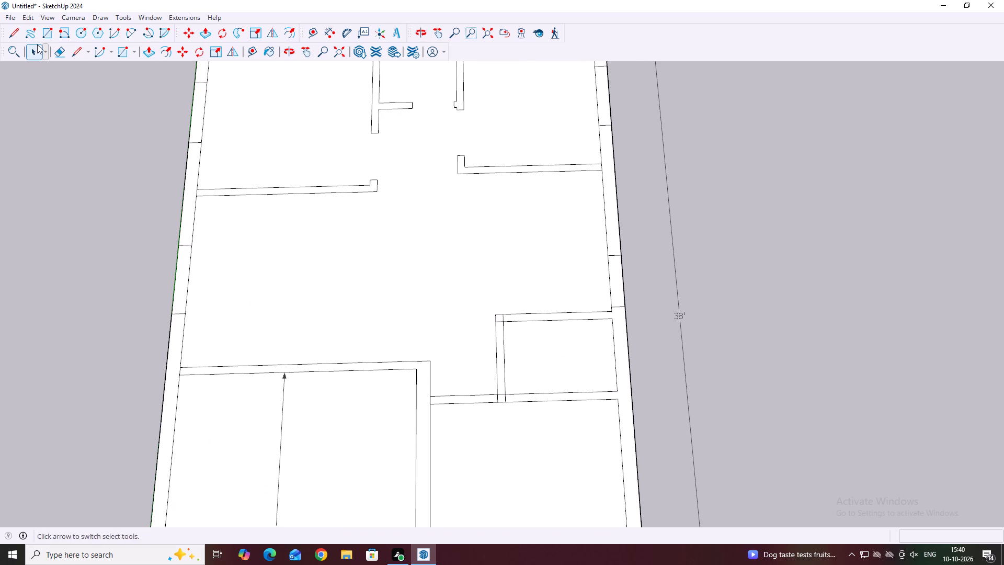
left_click(74, 52)
scroll(613, 376, "up", 2)
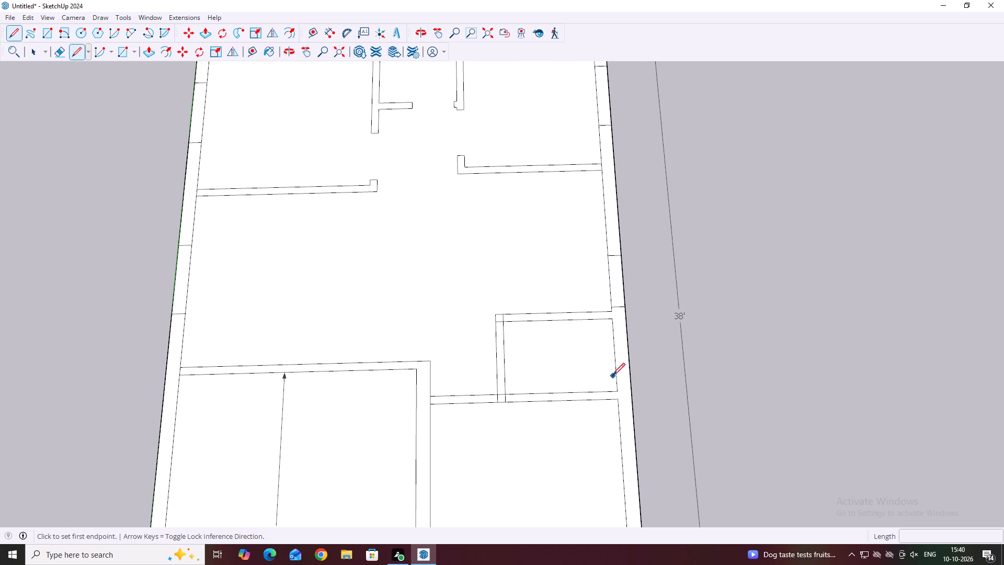
scroll(613, 375, "up", 1)
left_click(617, 346)
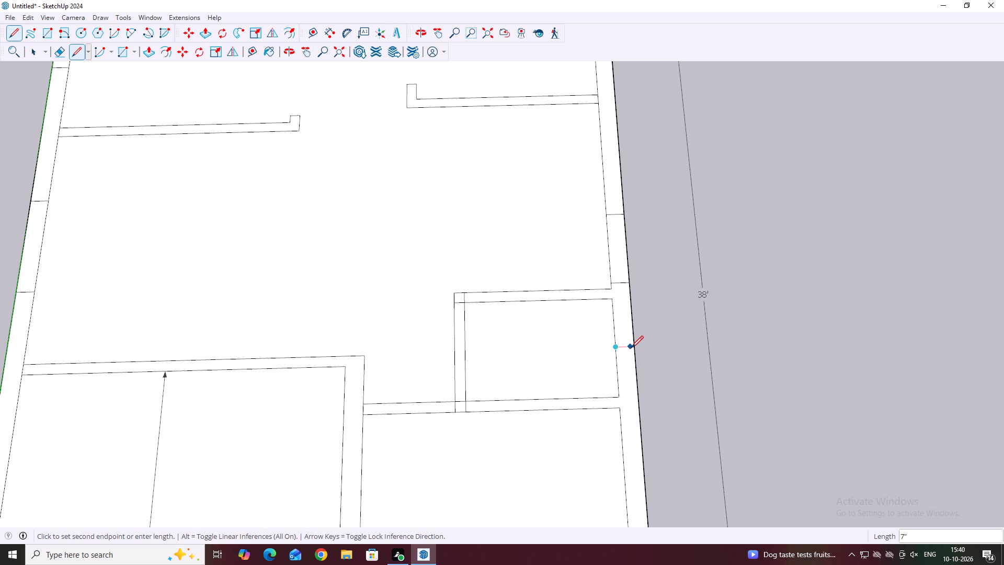
left_click(633, 347)
key("space")
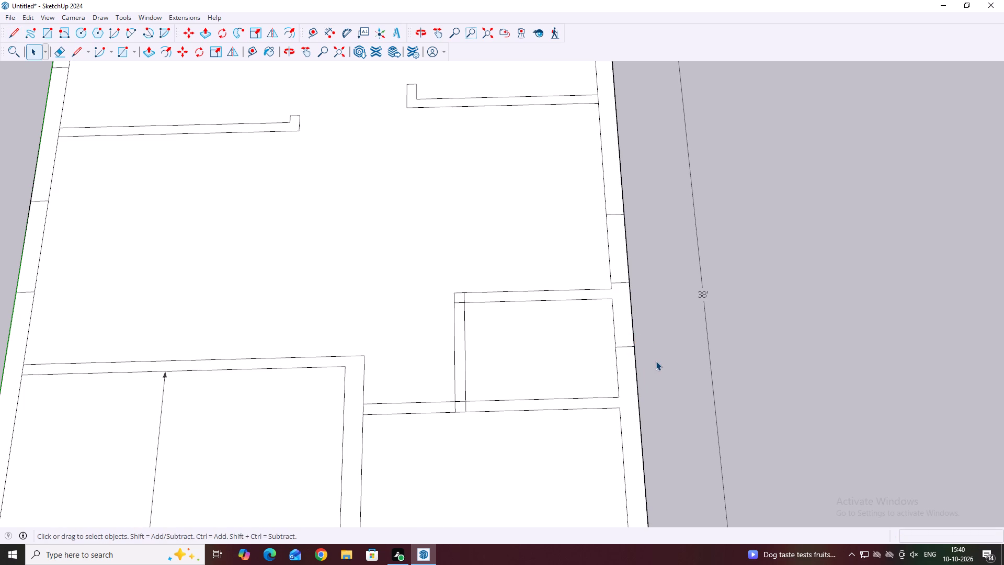
Copy the midpoint cross line on the small room's outer wall 1' along the wall, toward the hall.
scroll(624, 346, "up", 1)
left_click(624, 347)
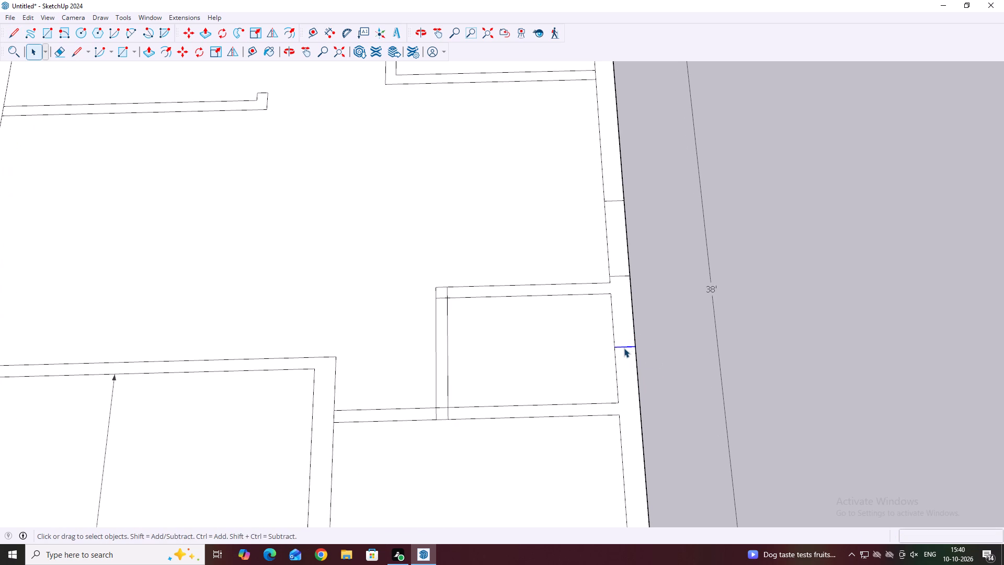
key("m")
scroll(607, 340, "up", 2)
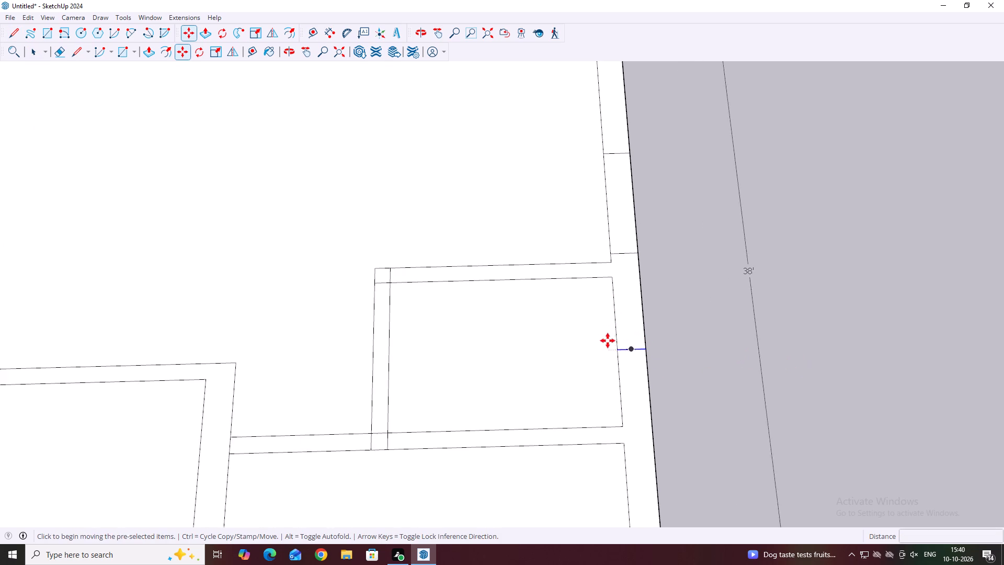
scroll(608, 341, "up", 3)
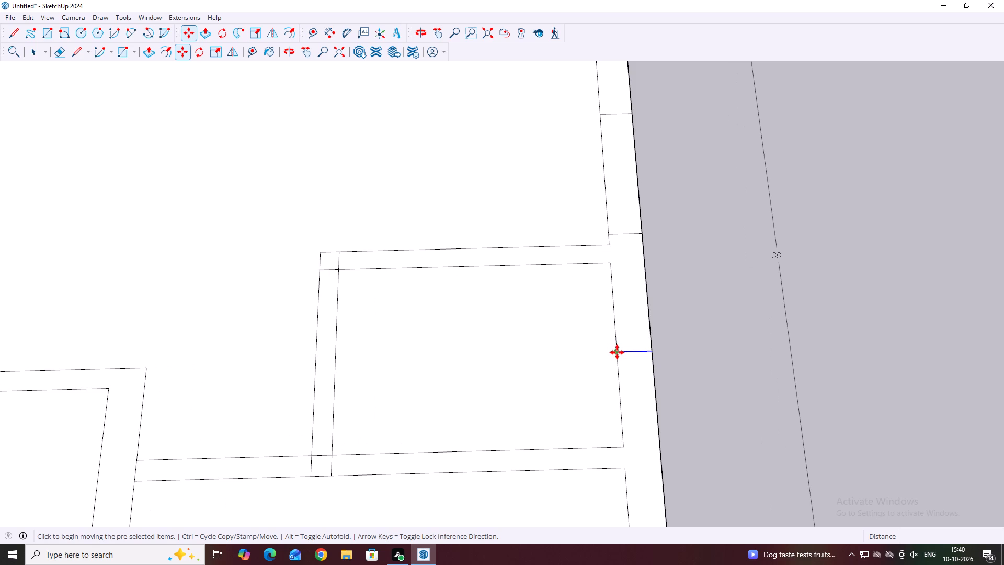
left_click(617, 352)
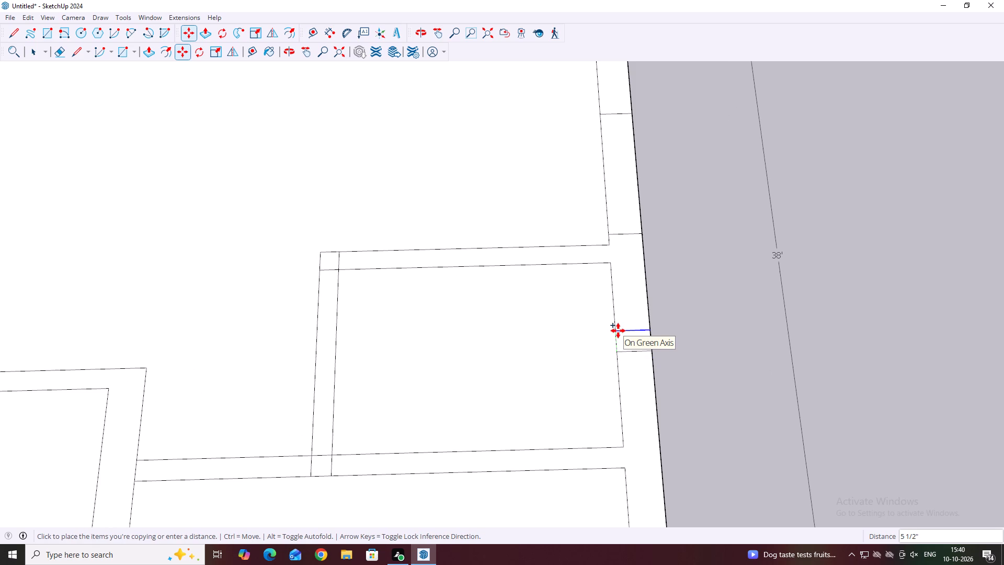
key("1")
key("apostrophe")
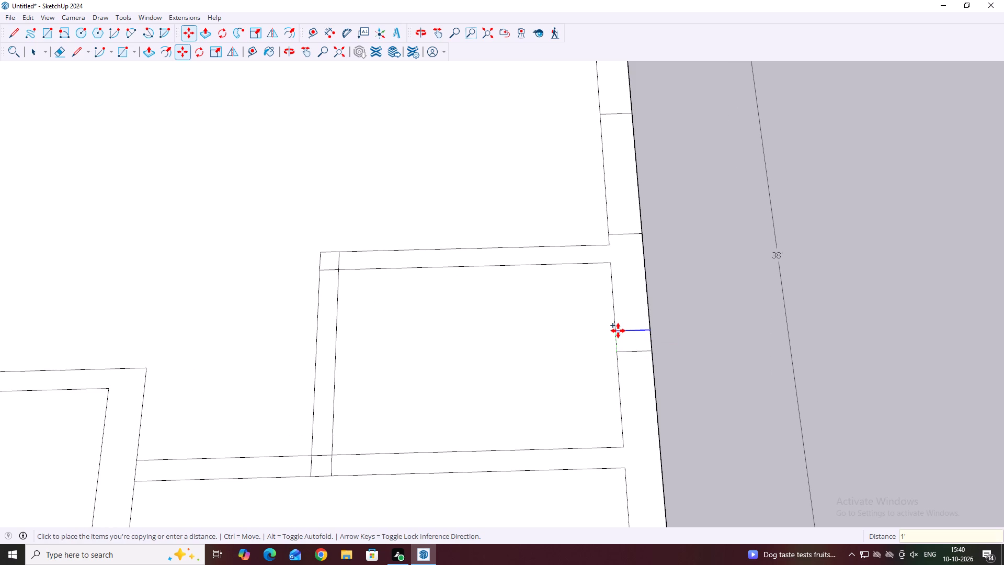
key("Return")
Copy the midpoint cross line on the small room's outer wall 1' the opposite way, away from the hall.
middle_click_drag(683, 277, 668, 459)
middle_click_drag(660, 411, 660, 301)
scroll(621, 393, "up", 3)
key("space")
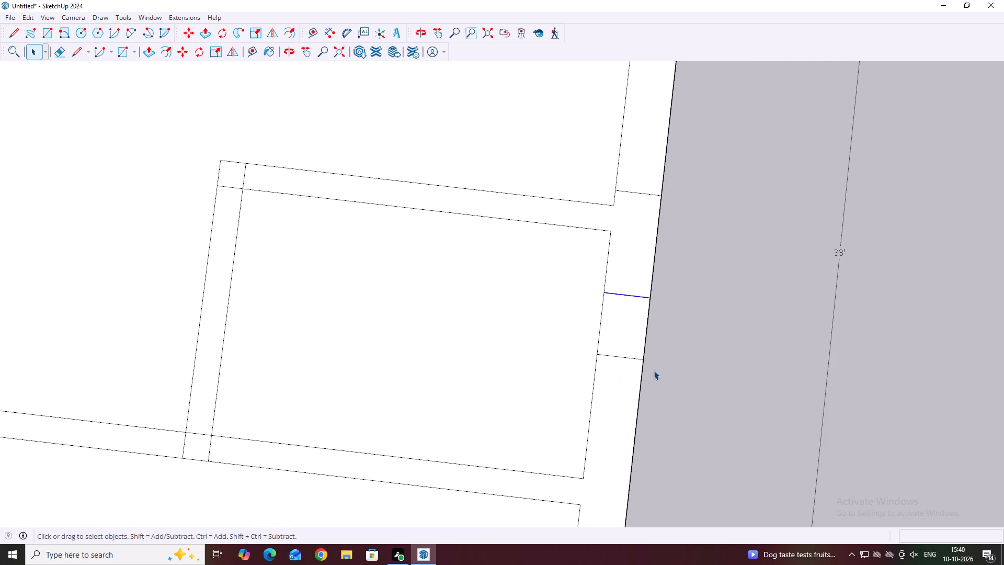
left_click(612, 358)
left_click(179, 54)
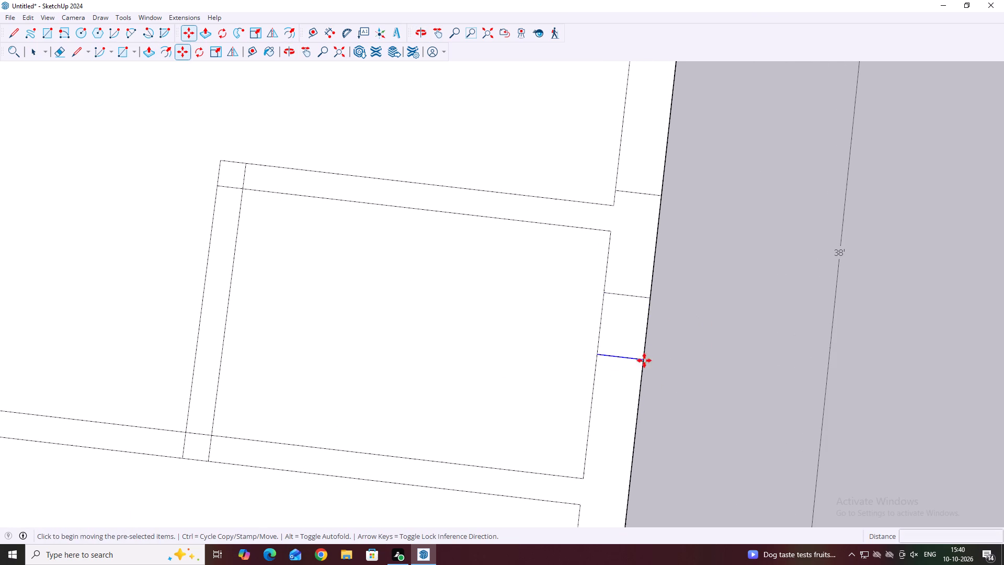
left_click(645, 360)
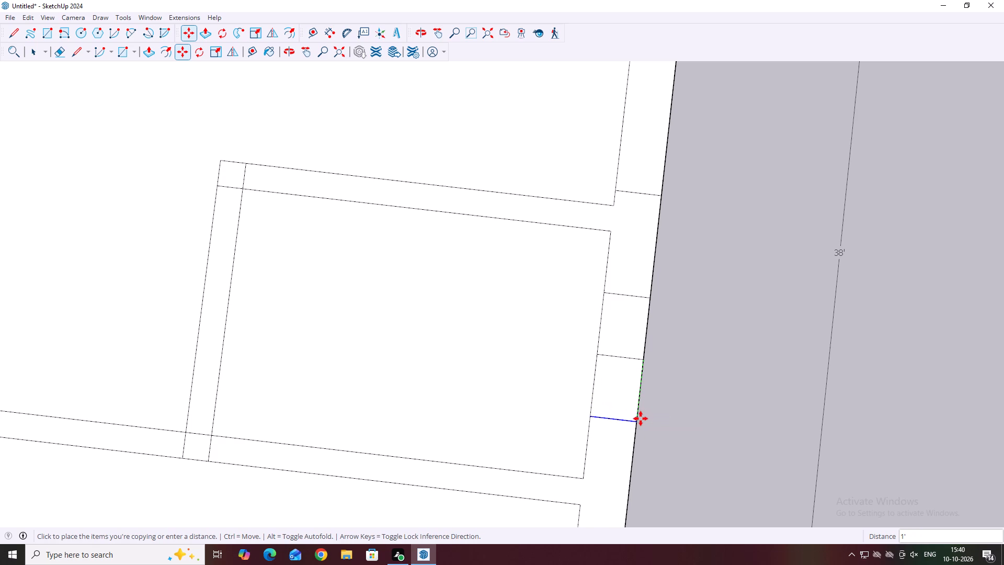
left_click(641, 419)
key("space")
key("space")
key("space")
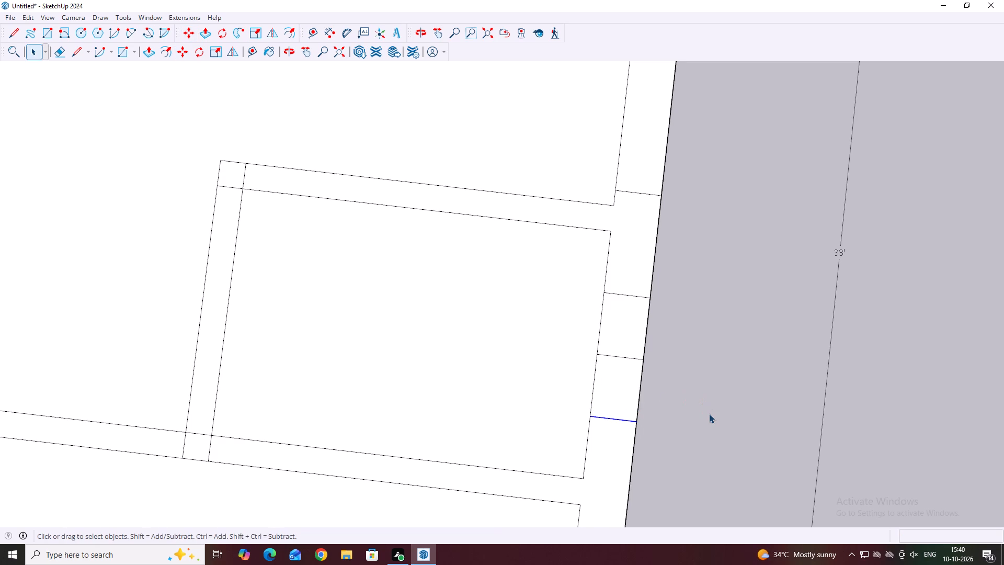
Erase the middle cross line on the small room's outer wall, leaving only the two lines on either side.
left_click(60, 52)
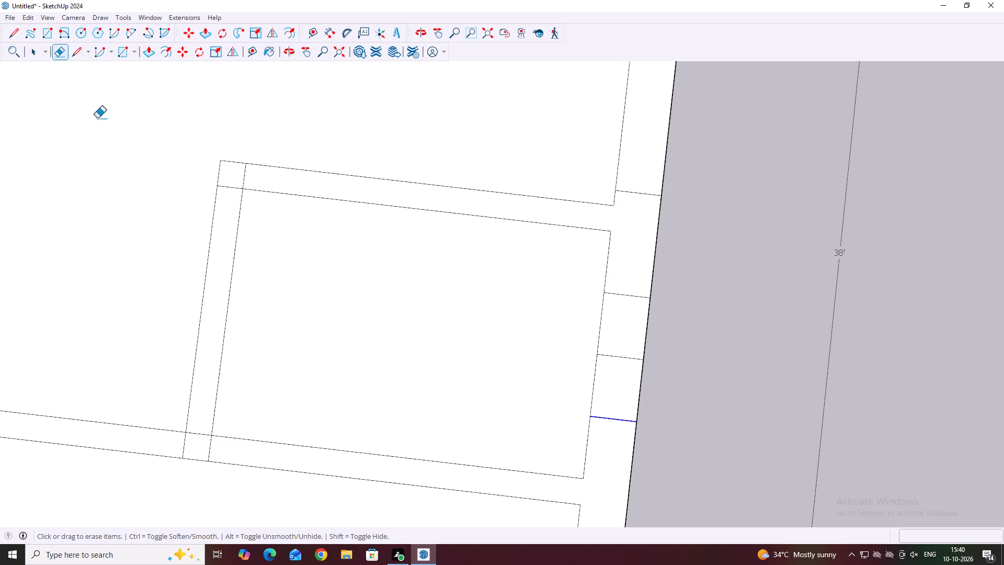
left_click_drag(622, 391, 624, 348)
scroll(616, 369, "down", 14)
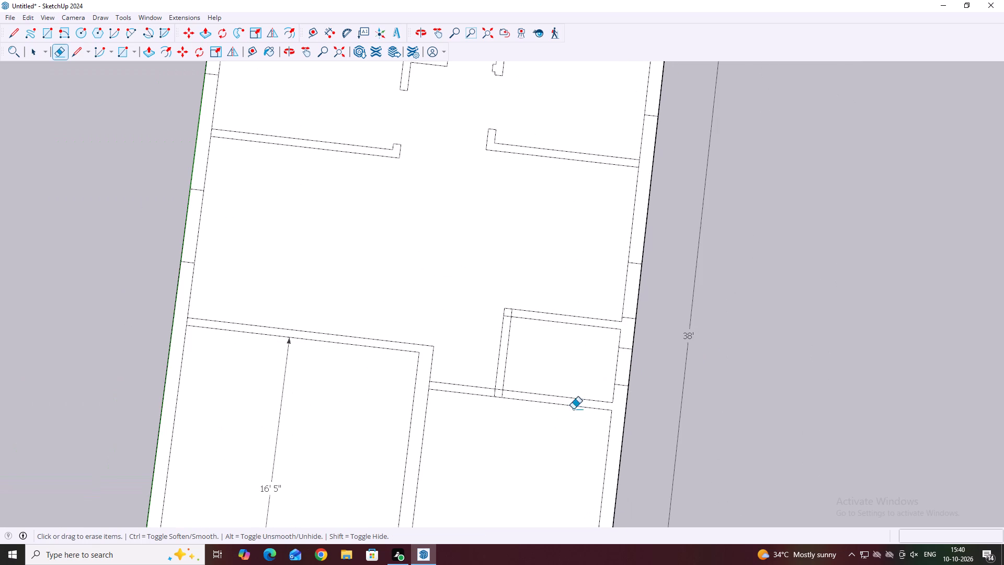
middle_click_drag(552, 410, 618, 324)
key("space")
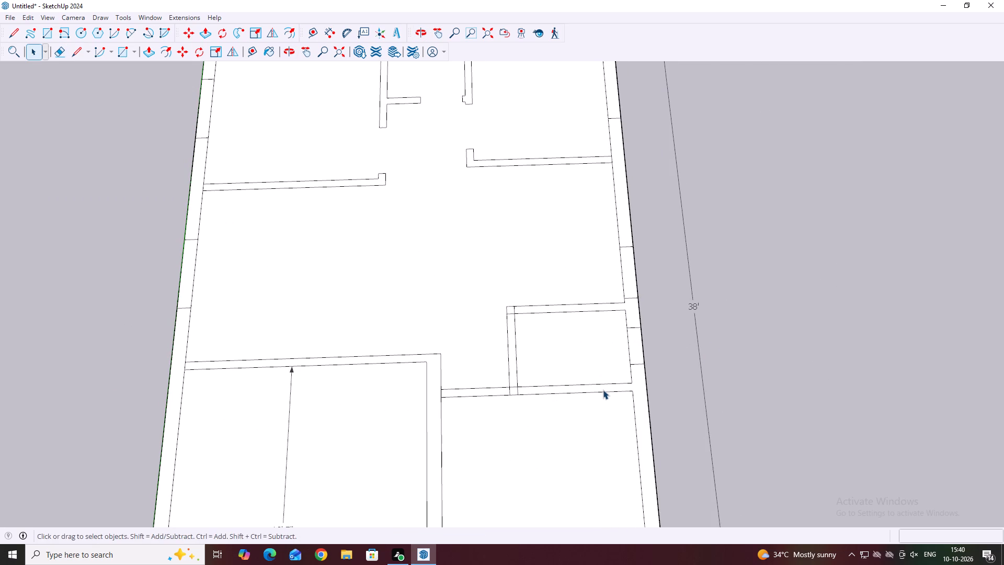
Copy the upper-right room's outer-wall opening about 24' 10" along the same wall to the lower-right room.
scroll(616, 396, "down", 4)
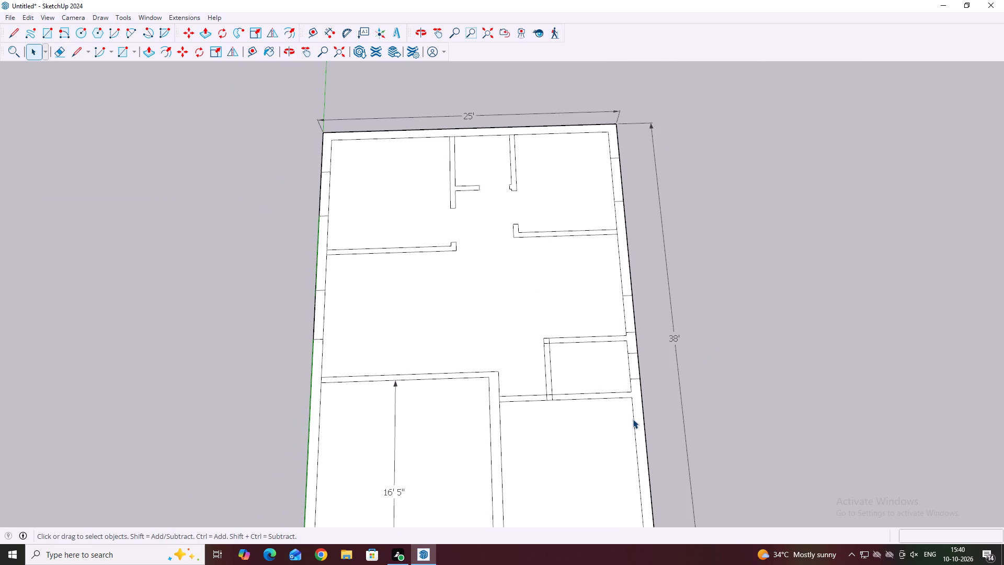
scroll(608, 129, "up", 6)
left_click(614, 144)
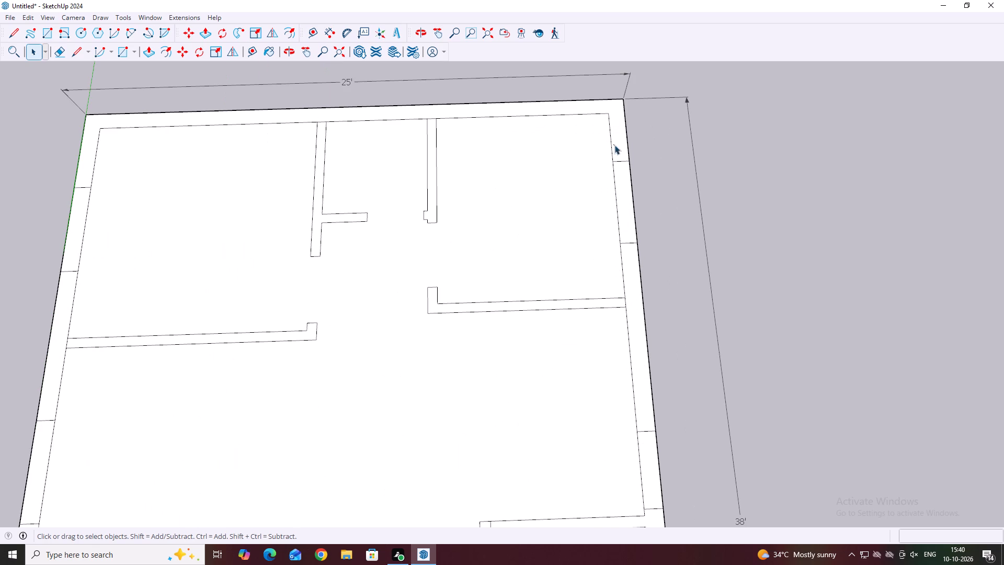
left_click_drag(590, 129, 684, 283)
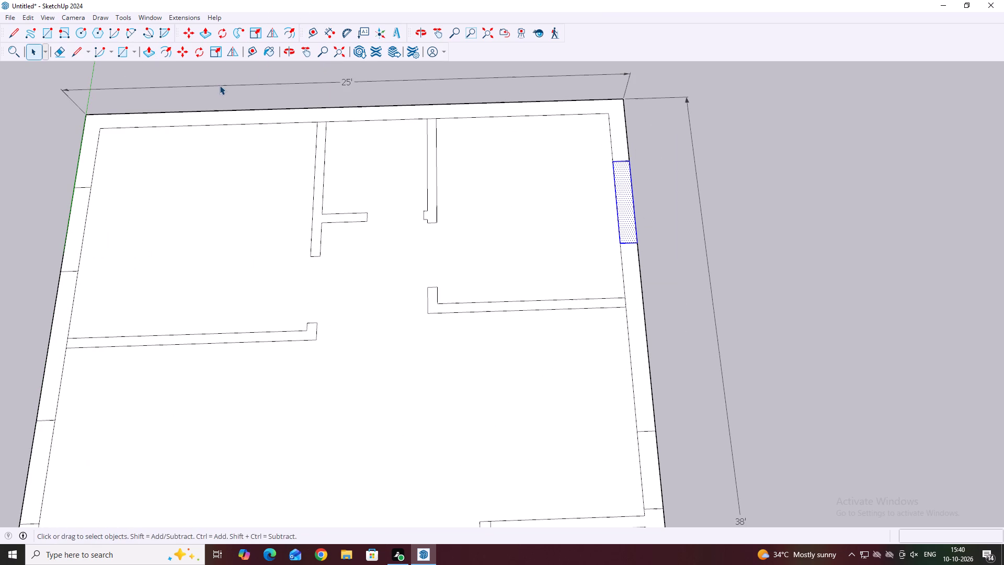
key("m")
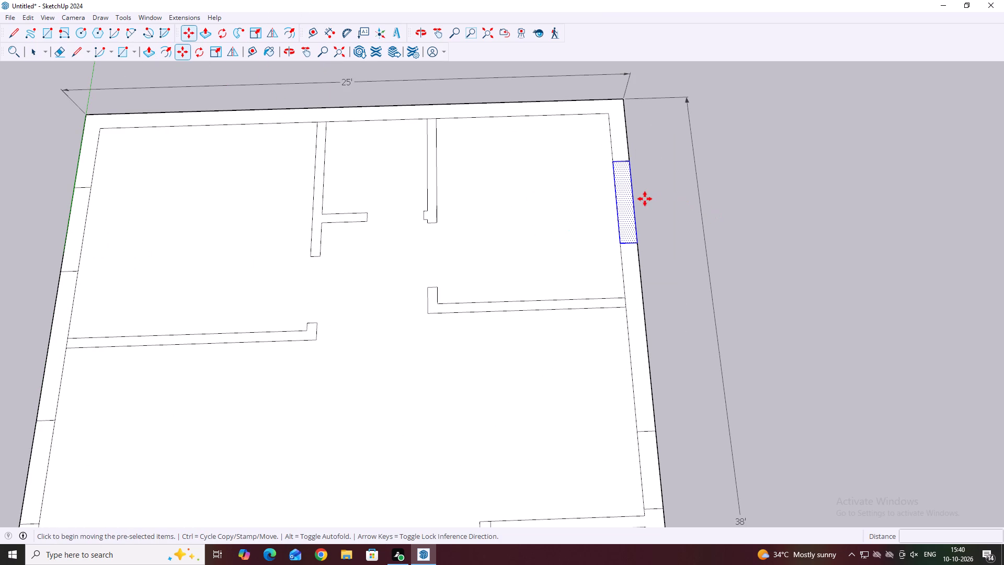
left_click(632, 200)
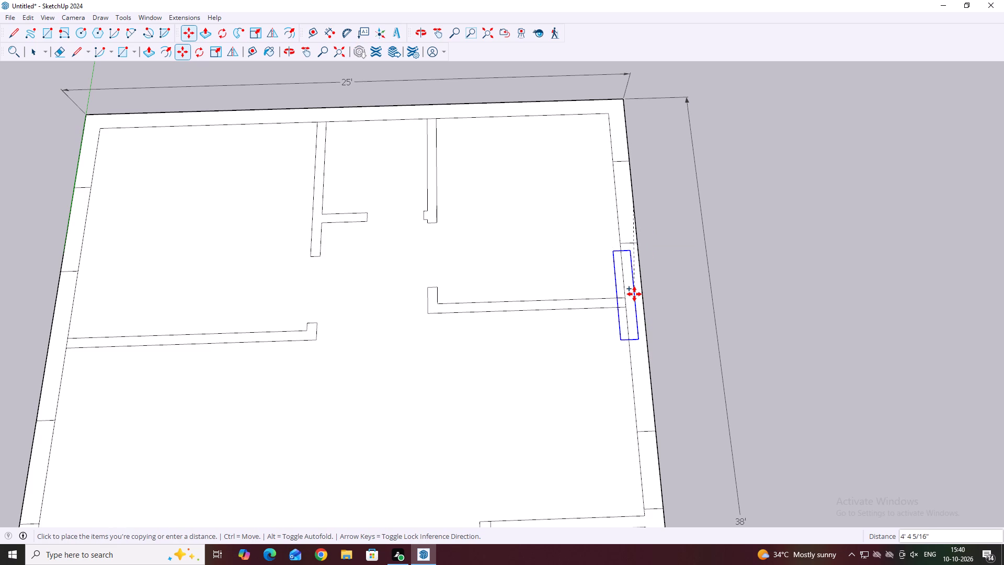
scroll(648, 358, "down", 11)
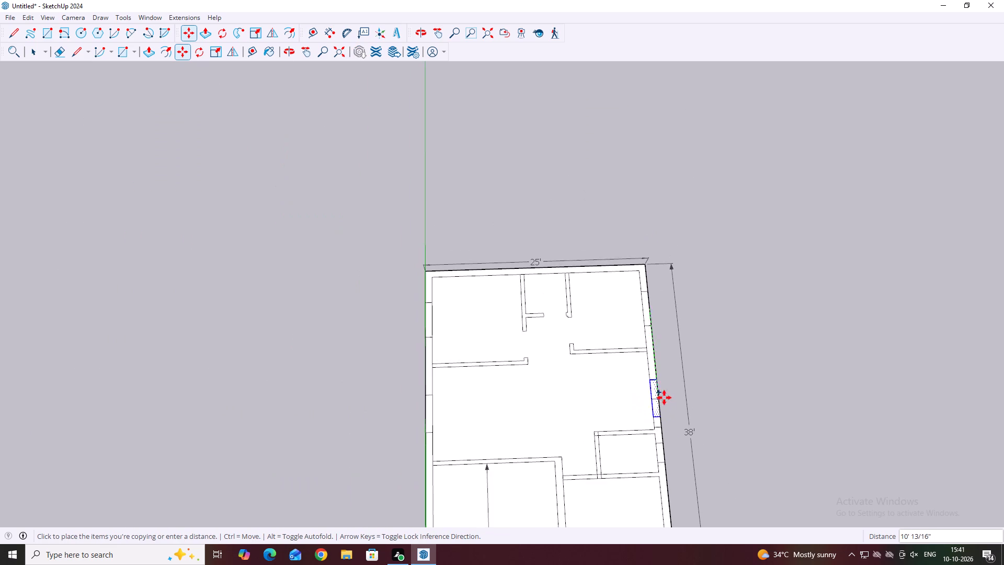
scroll(674, 405, "down", 4)
middle_click_drag(676, 510, 654, 411)
scroll(658, 425, "down", 5)
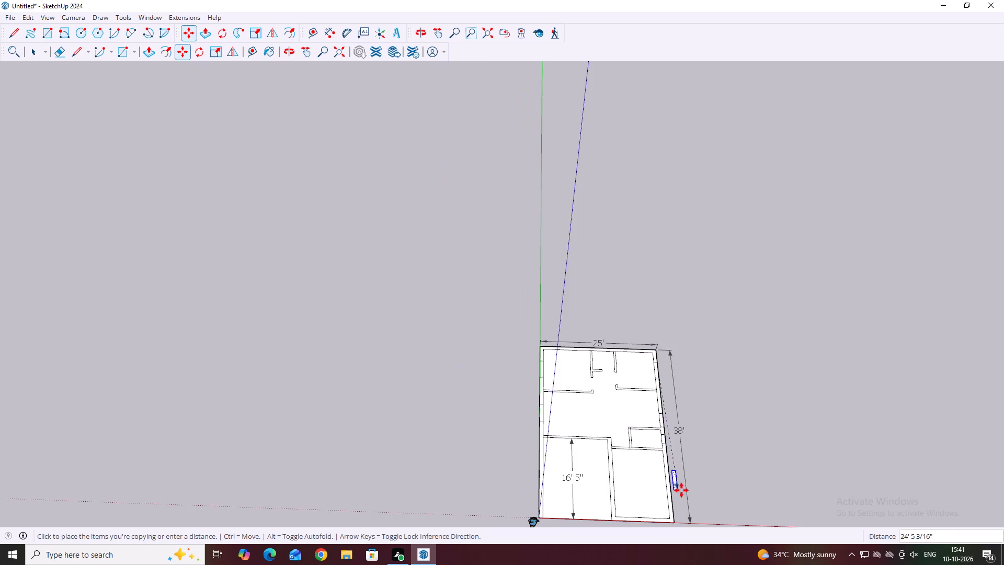
scroll(677, 494, "up", 8)
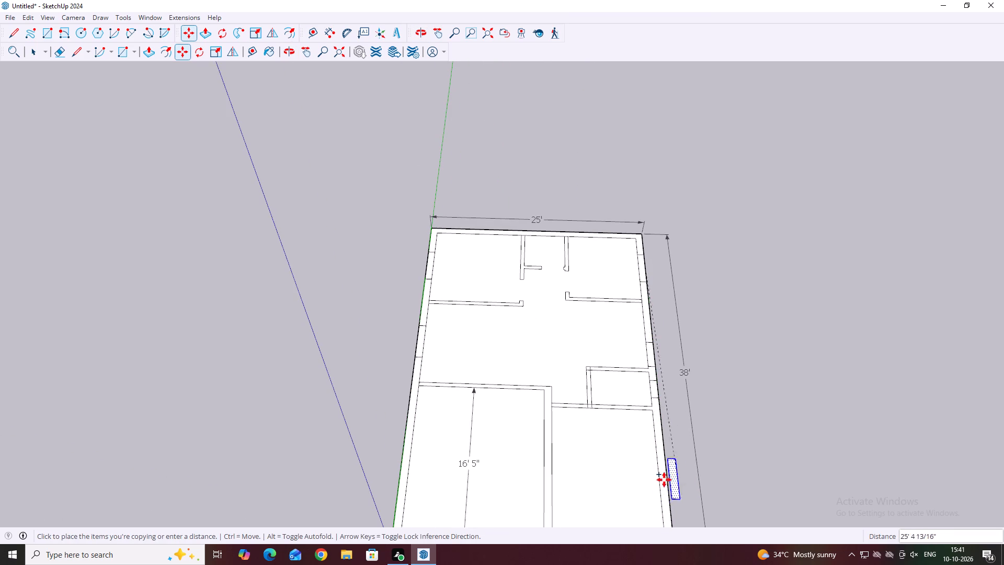
middle_click_drag(660, 471, 628, 487)
scroll(639, 494, "up", 2)
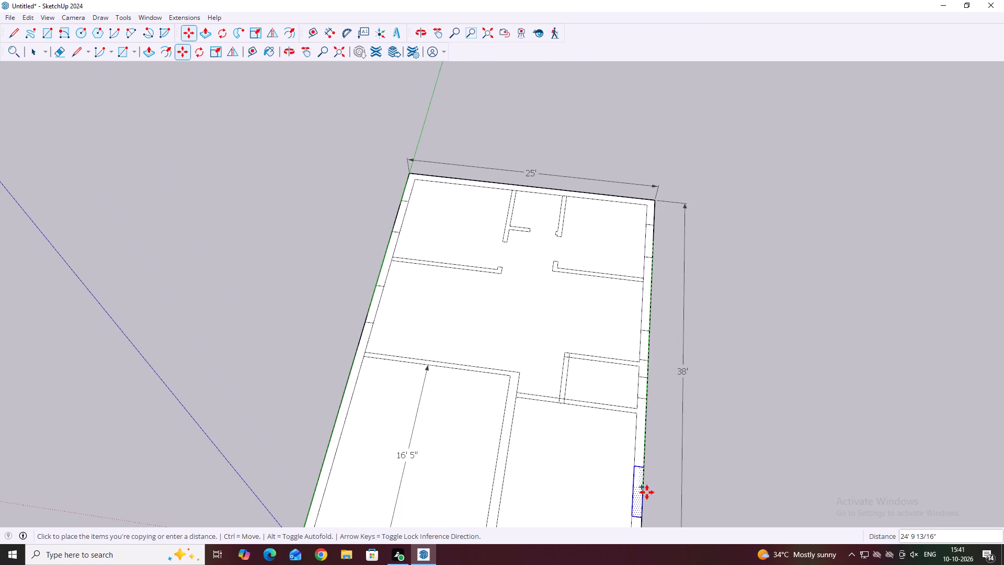
left_click(645, 494)
scroll(654, 470, "down", 7)
middle_click_drag(617, 349, 624, 366)
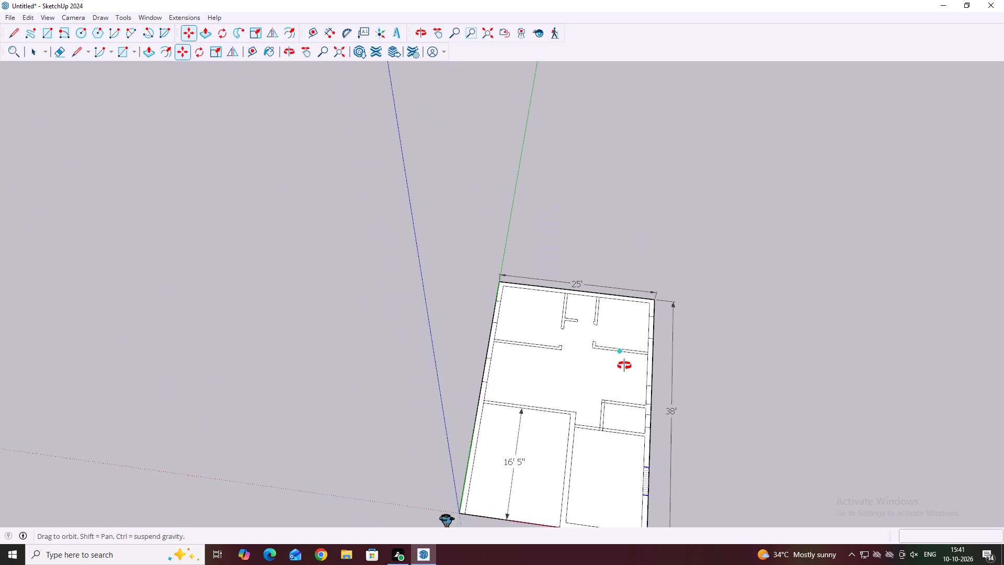
middle_click_drag(624, 366, 649, 458)
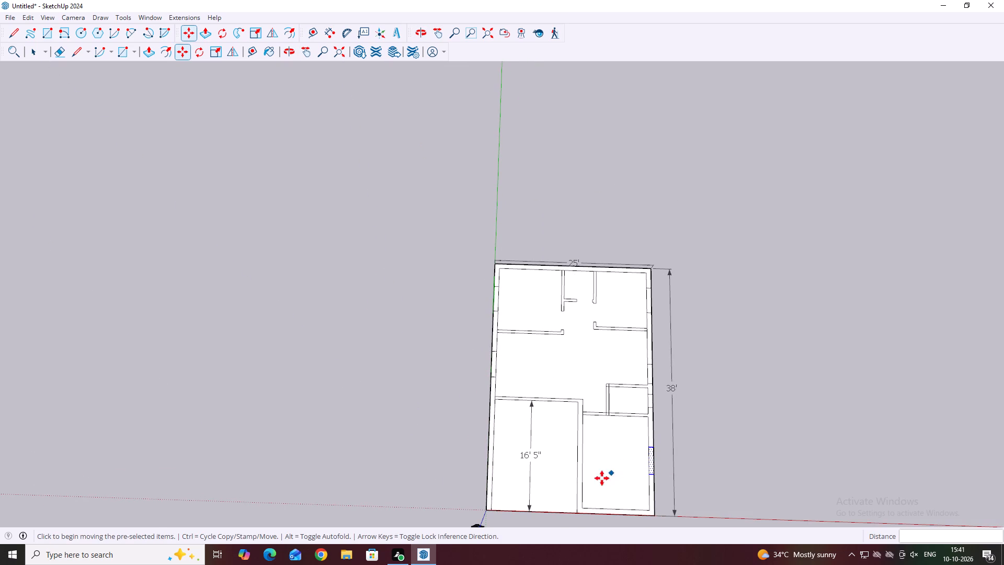
middle_click_drag(689, 503, 707, 495)
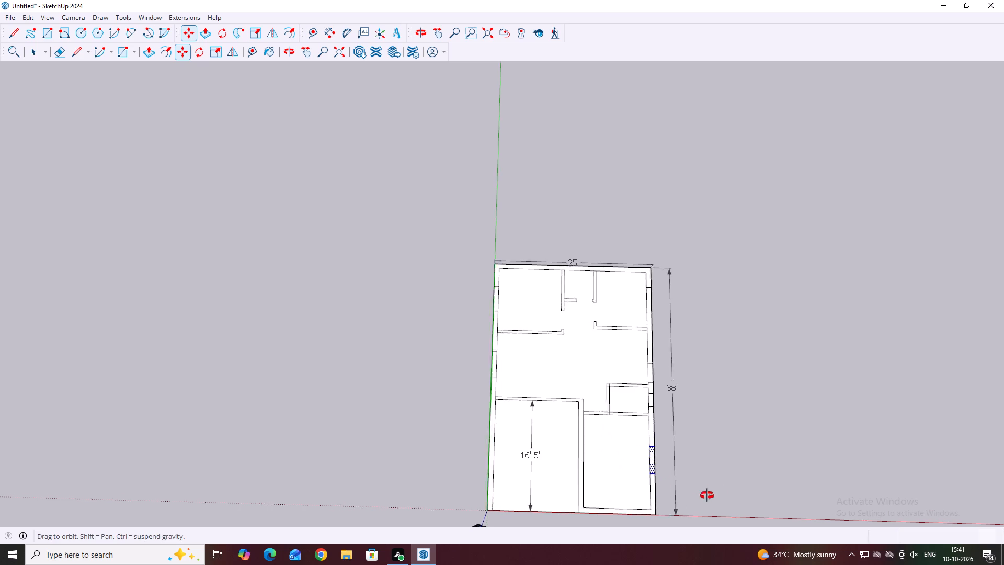
middle_click_drag(707, 495, 734, 457)
key("space")
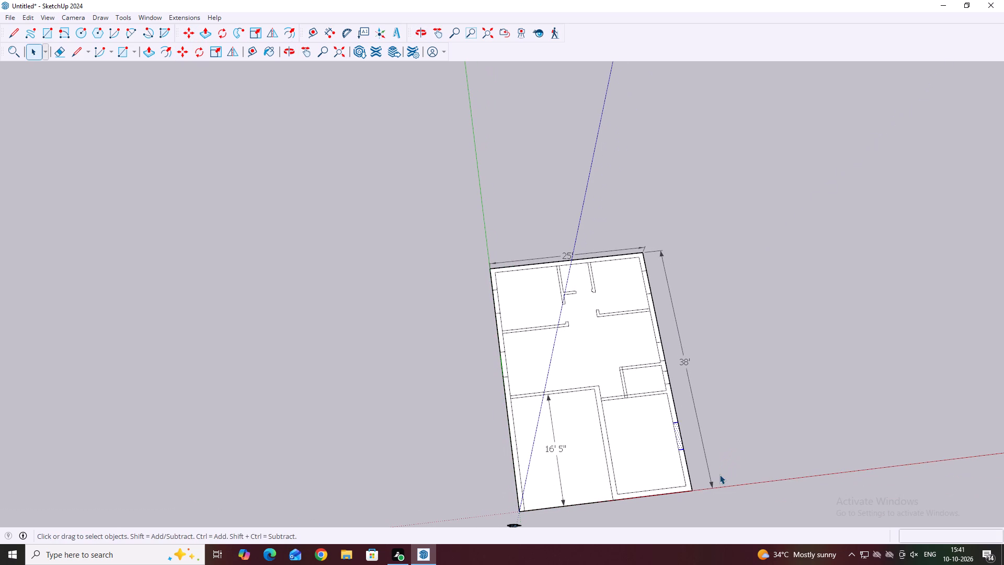
left_click_drag(754, 452, 749, 454)
Draw a 3" line down the inner face of the small room's left wall, starting from the room's upper-left inner corner.
middle_click_drag(728, 353, 690, 373)
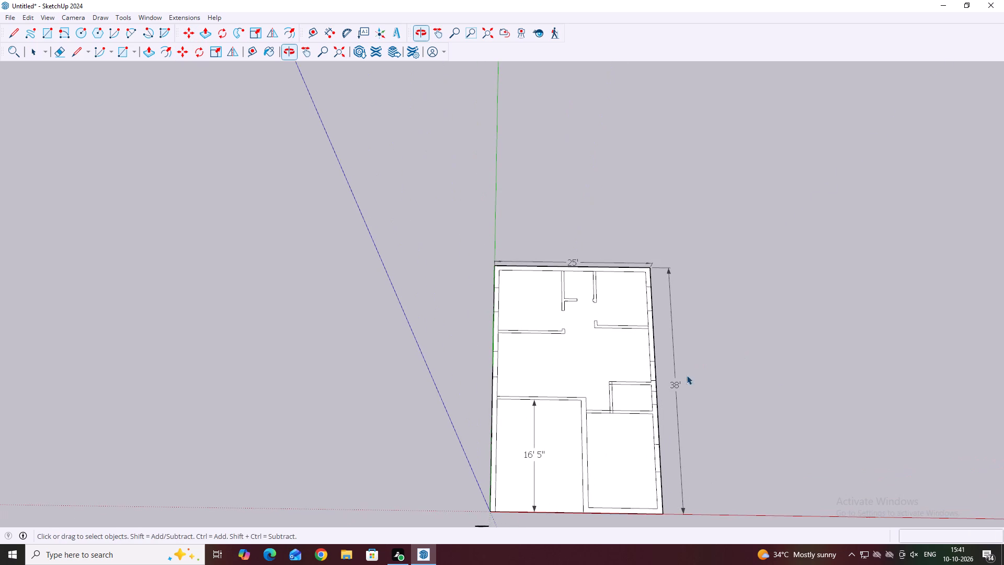
scroll(600, 383, "up", 1)
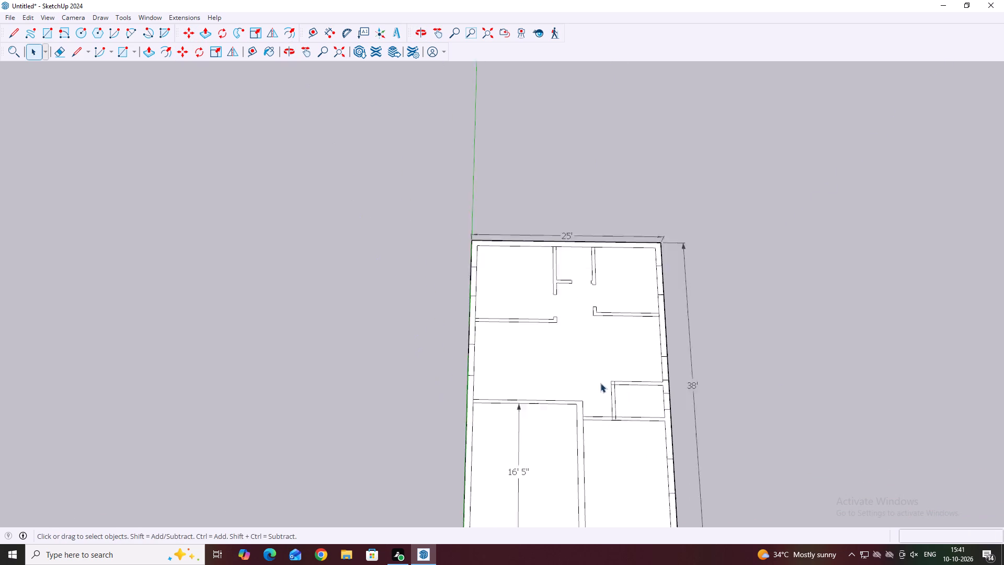
scroll(600, 383, "up", 6)
middle_click_drag(610, 382, 635, 434)
scroll(635, 434, "up", 4)
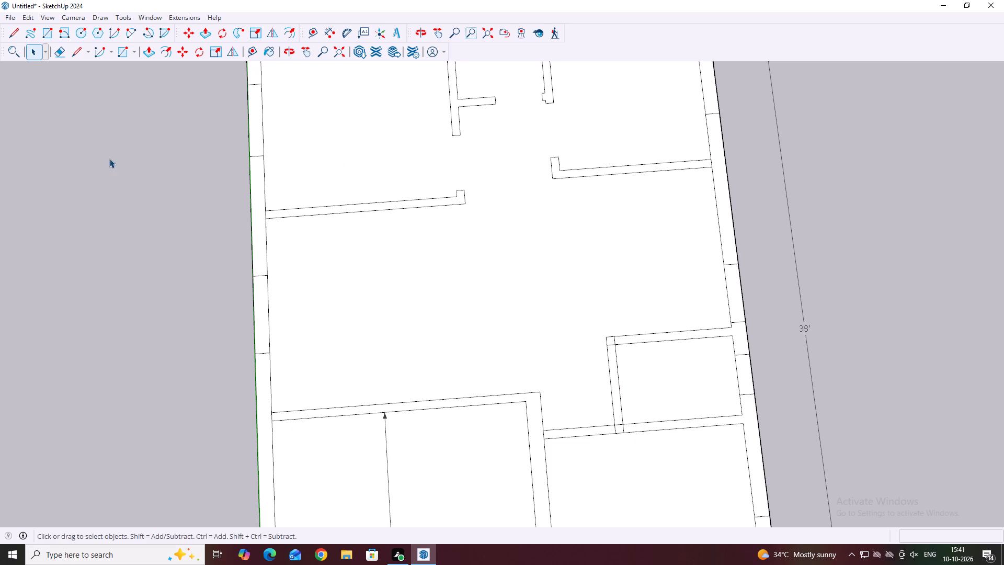
left_click(16, 35)
scroll(609, 357, "up", 2)
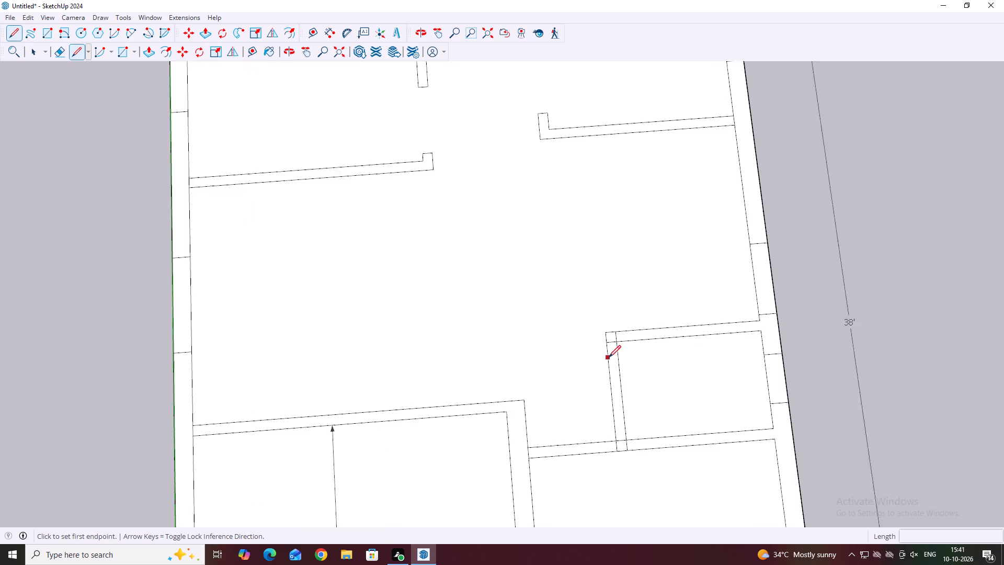
scroll(609, 357, "up", 6)
left_click(621, 333)
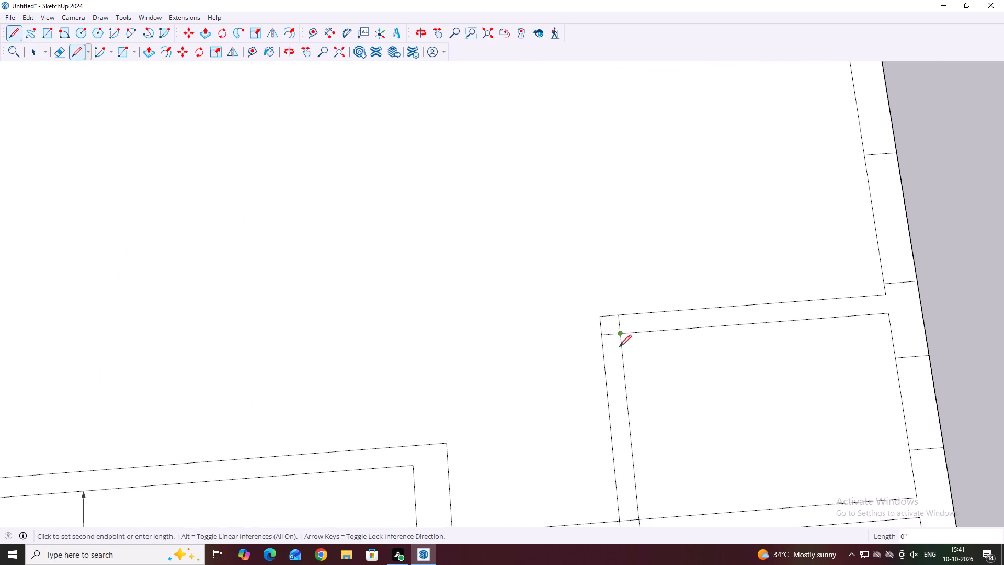
scroll(632, 380, "up", 2)
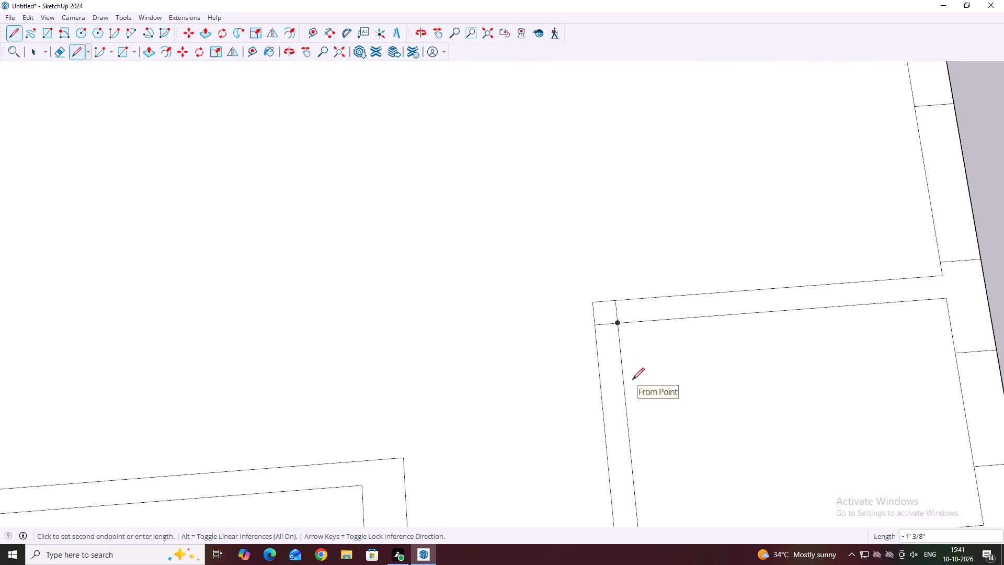
scroll(632, 380, "up", 3)
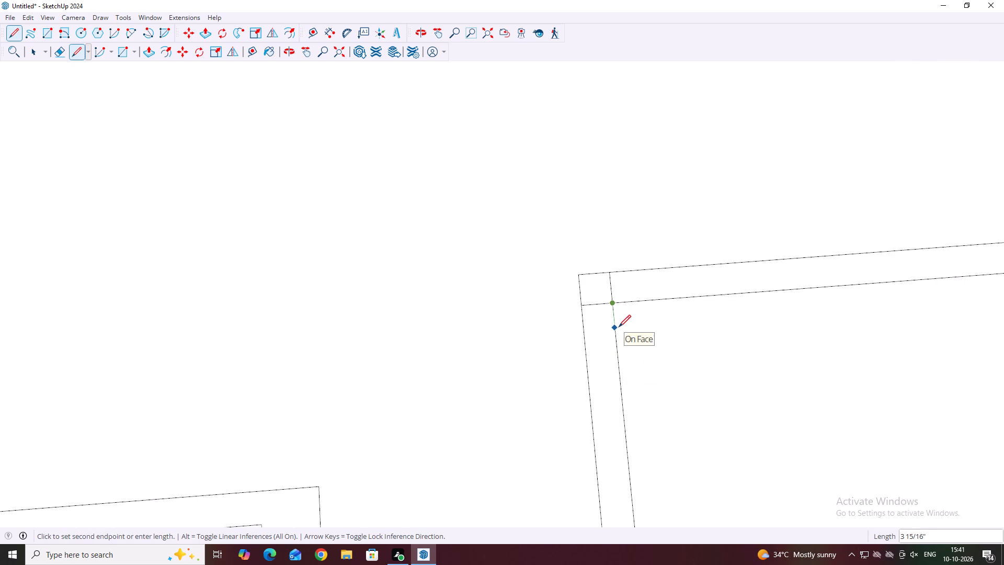
scroll(617, 323, "up", 2)
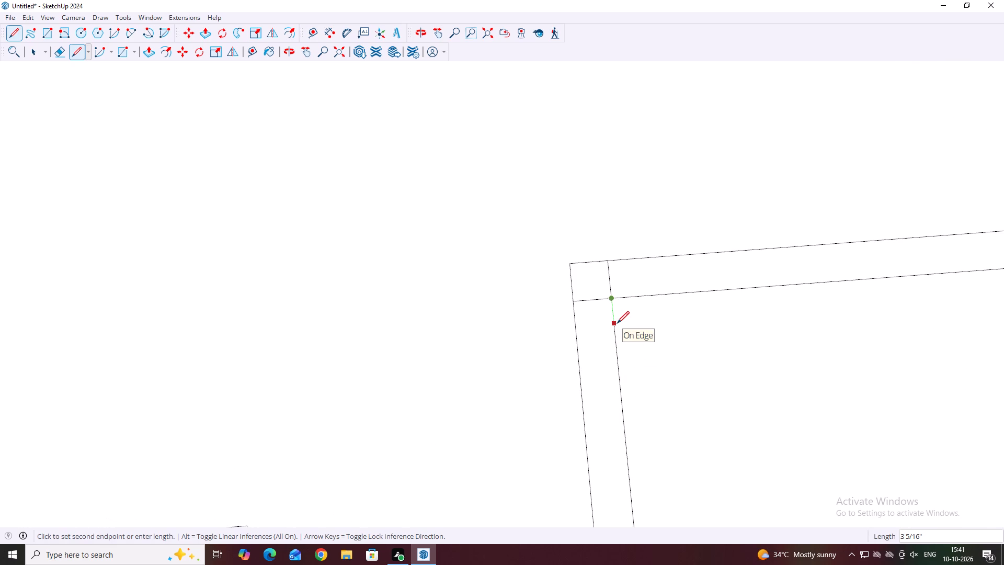
scroll(617, 323, "up", 10)
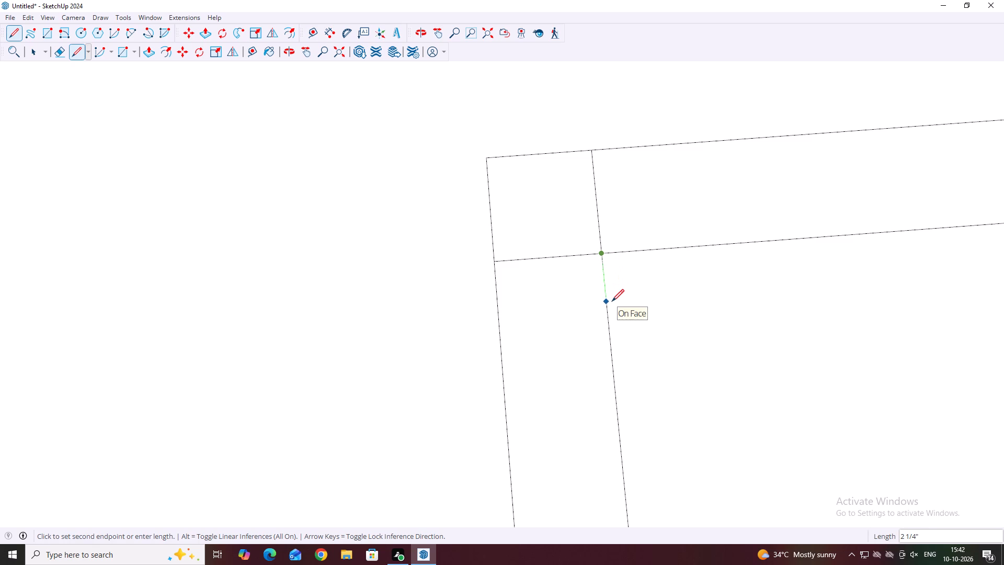
key("3")
key("Return")
Draw a 5" cross line through the small room's left wall from the end of the 3" segment.
scroll(610, 365, "down", 9)
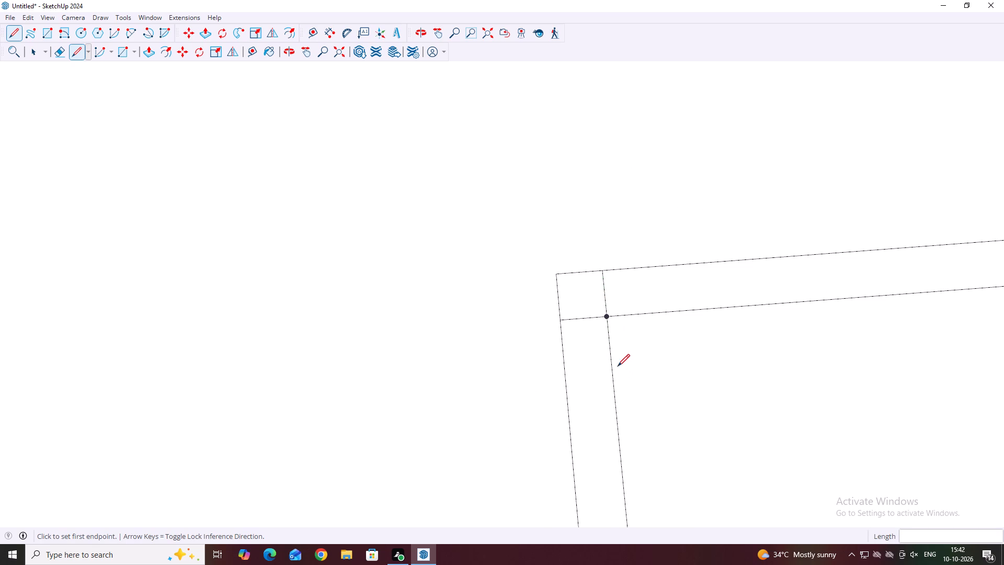
scroll(618, 355, "down", 6)
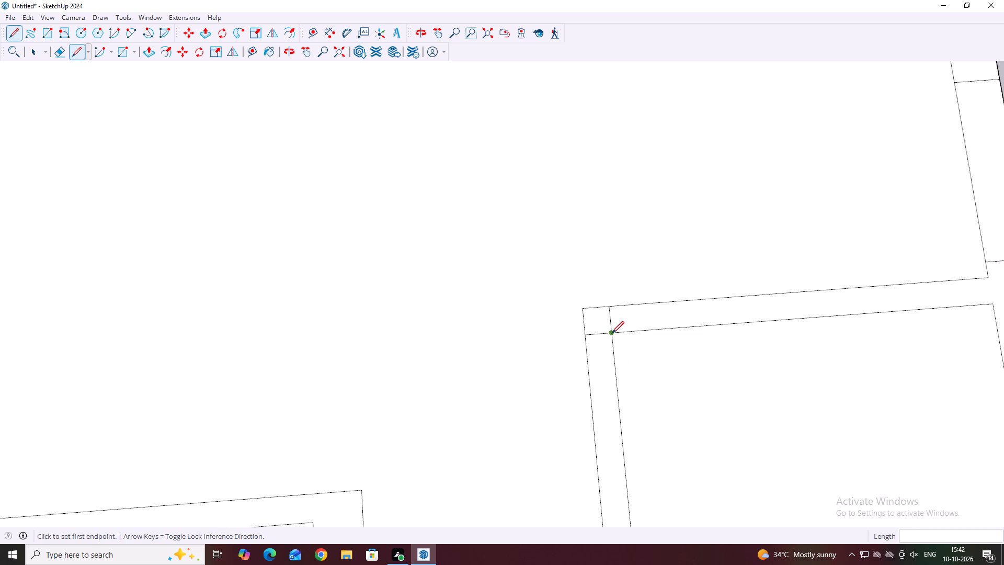
left_click(612, 333)
scroll(618, 384, "down", 3)
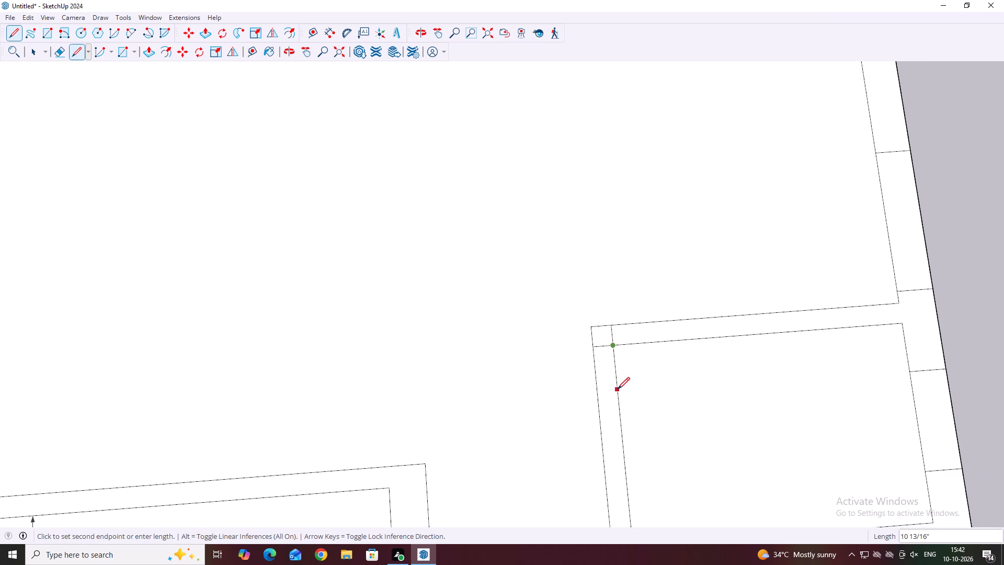
scroll(622, 416, "down", 3)
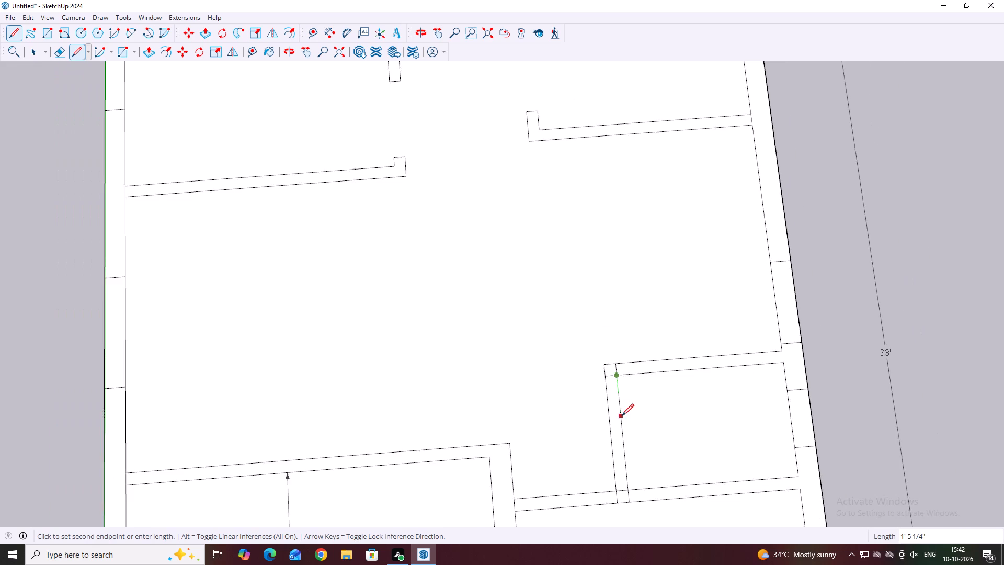
scroll(622, 416, "down", 4)
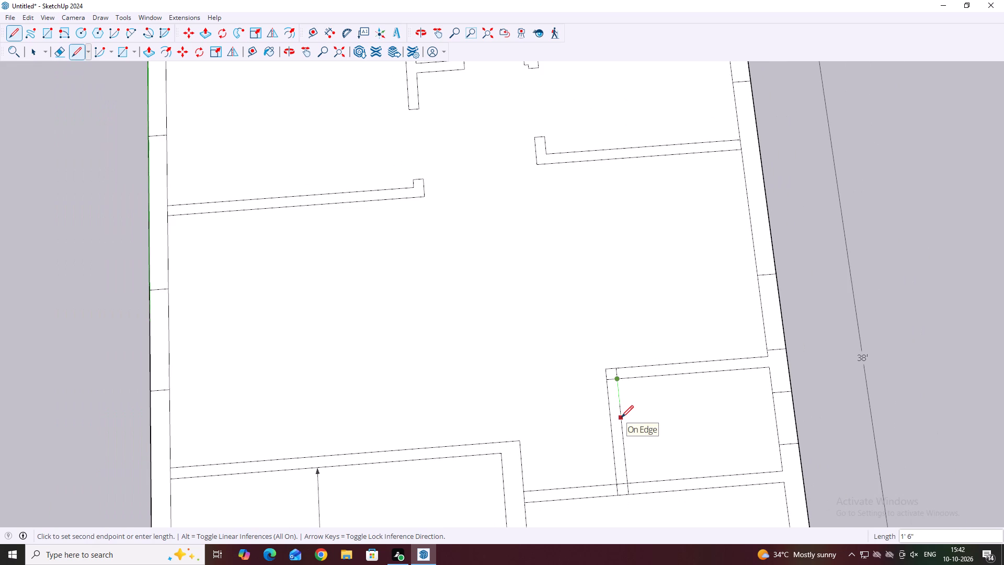
scroll(621, 417, "up", 3)
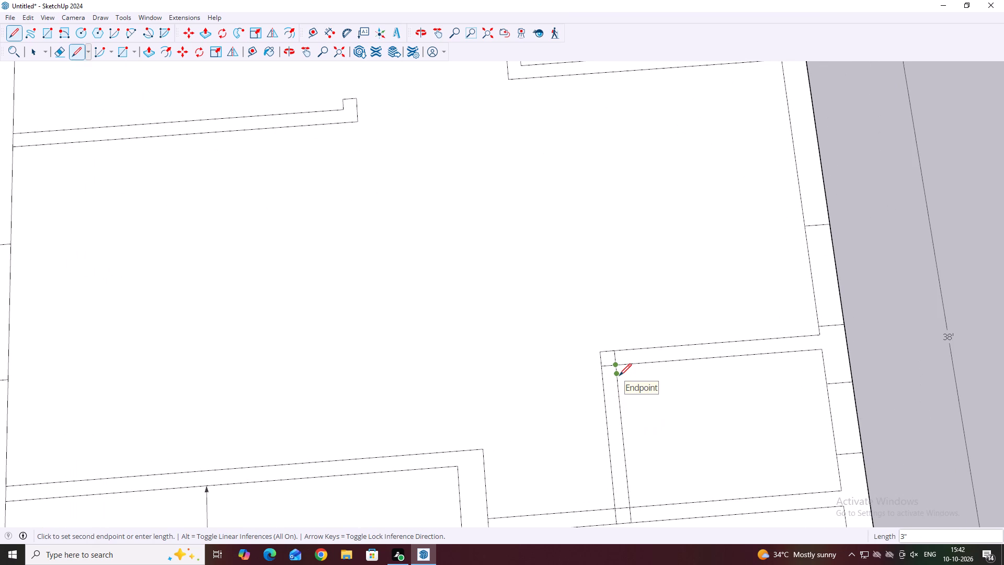
left_click(619, 376)
scroll(590, 371, "up", 2)
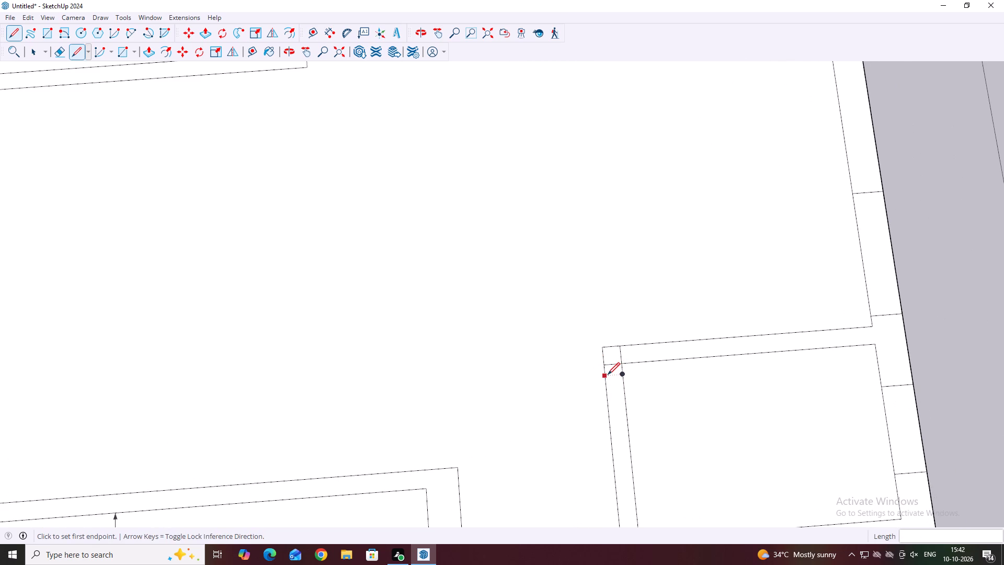
left_click(608, 375)
scroll(608, 376, "up", 2)
left_click(626, 373)
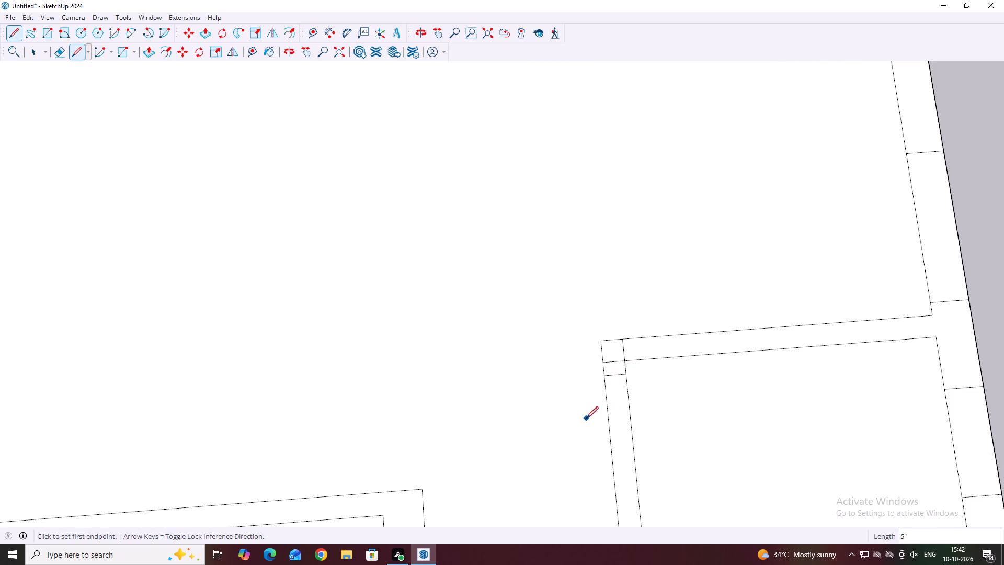
key("space")
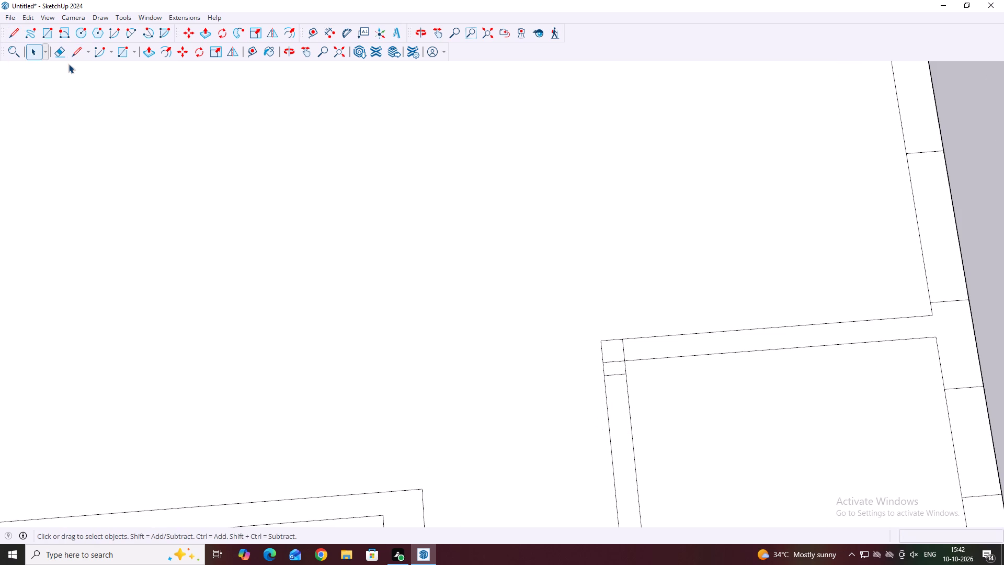
Erase the two leftover wall lines crossing inside the small room's upper-left wall corner.
left_click(61, 51)
scroll(632, 359, "up", 4)
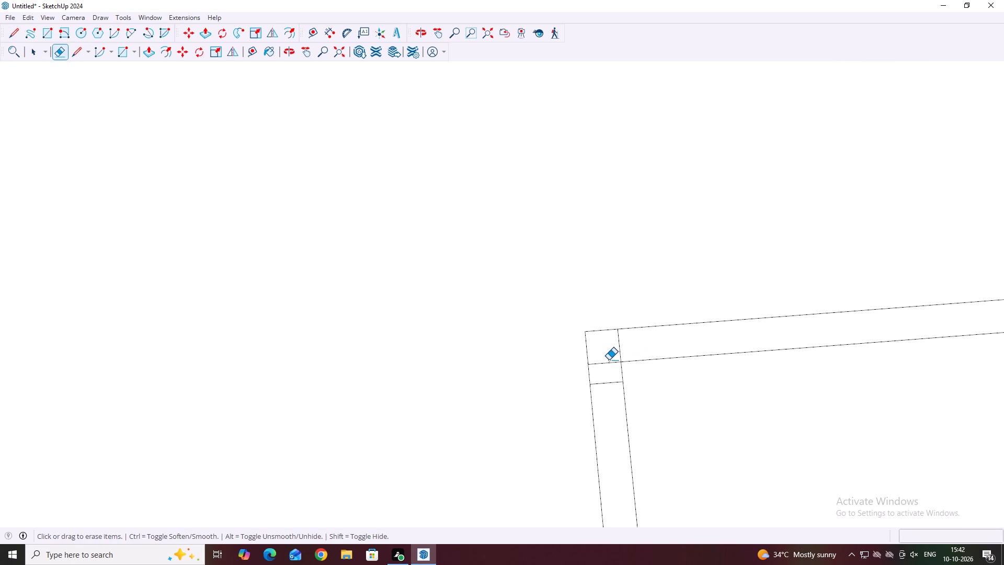
scroll(609, 360, "up", 6)
left_click_drag(601, 379, 642, 334)
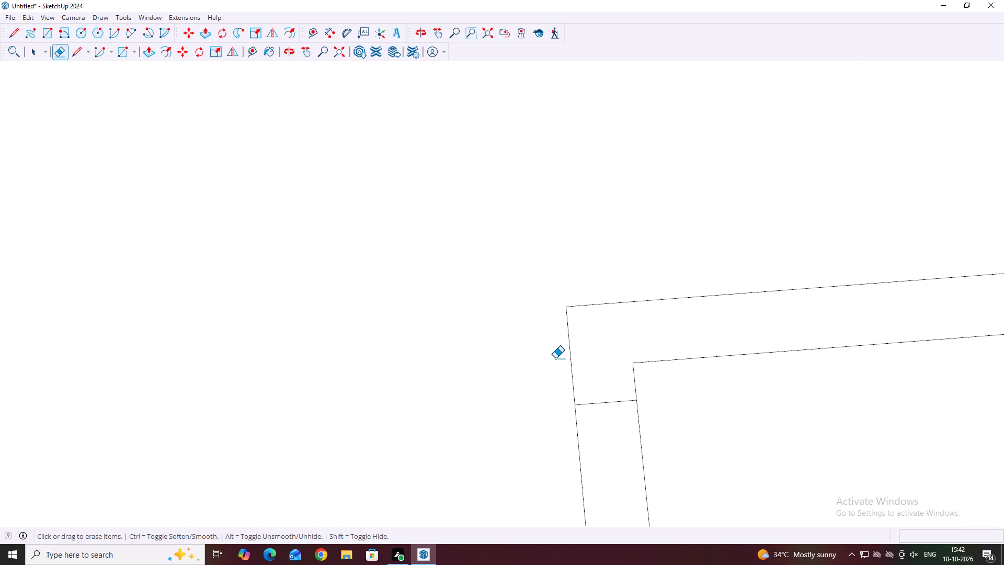
key("space")
Copy the cross line on the small room's left wall 2'6" down along the wall.
scroll(655, 379, "down", 13)
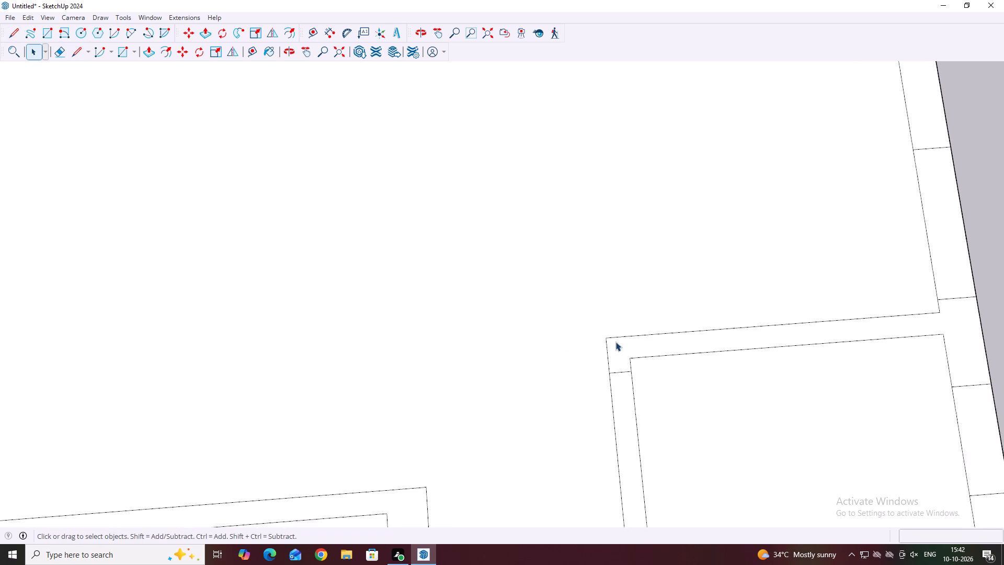
scroll(615, 342, "down", 8)
middle_click_drag(680, 286, 638, 393)
scroll(605, 394, "up", 6)
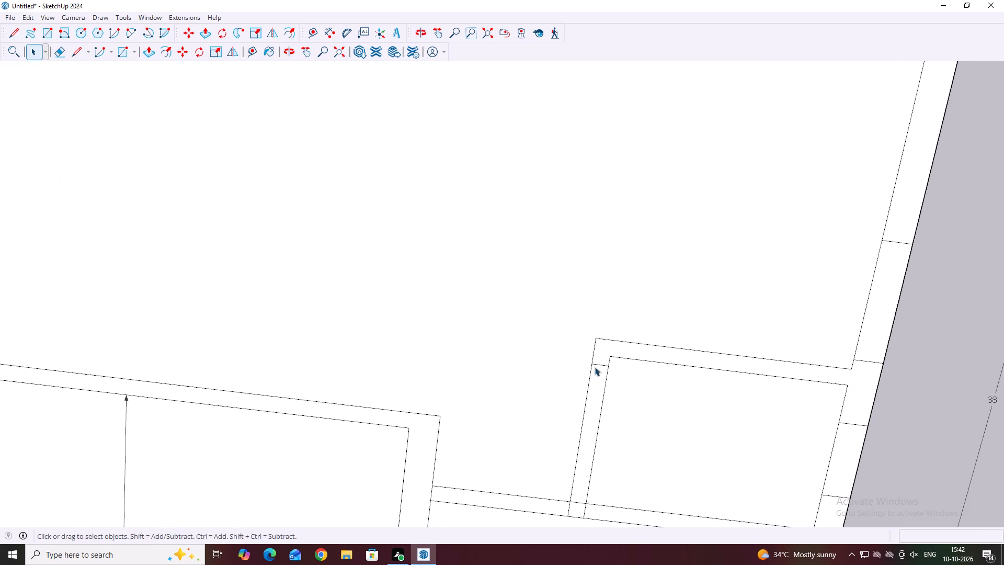
left_click(600, 365)
middle_click_drag(596, 453, 623, 337)
middle_click_drag(614, 390, 621, 343)
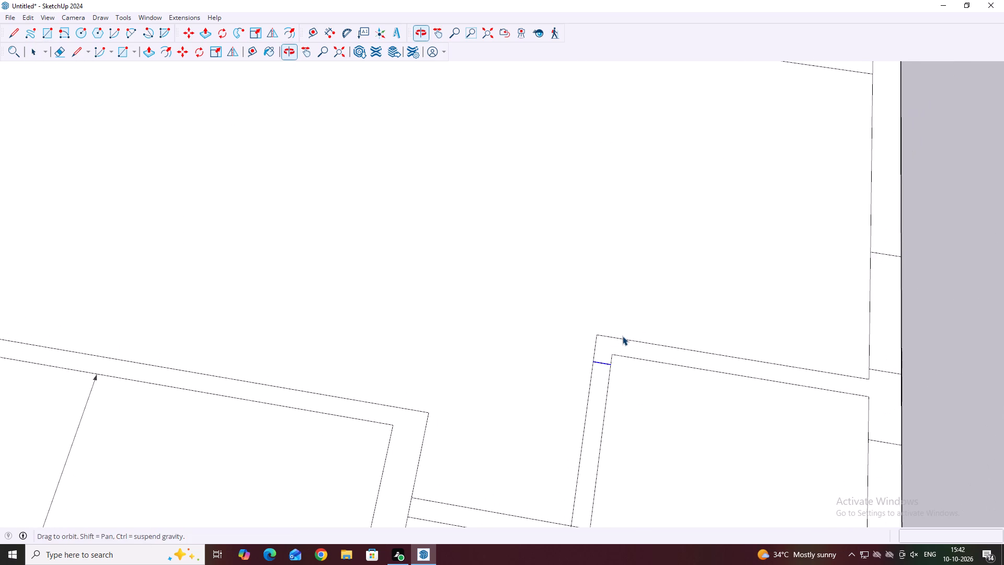
key("m")
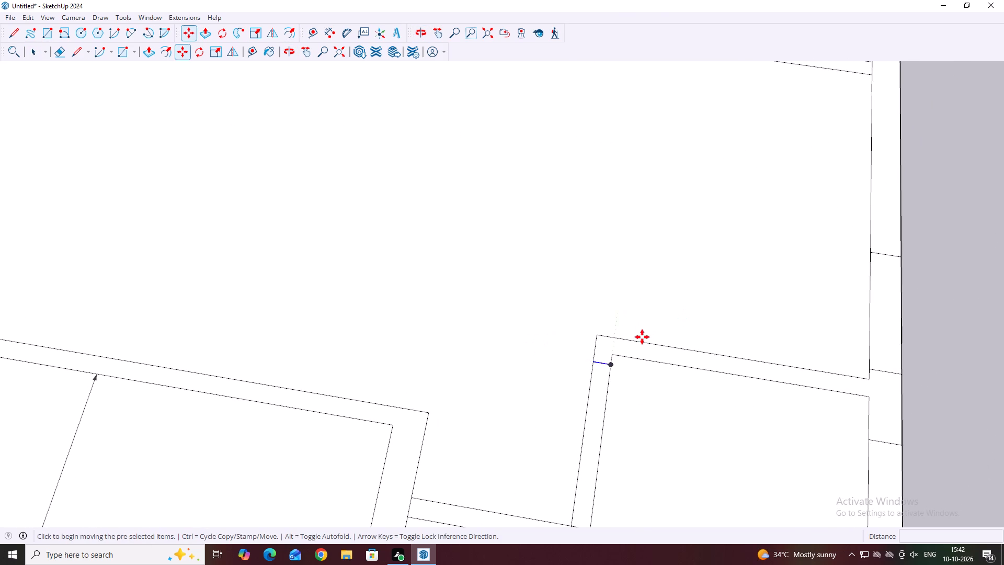
left_click(610, 365)
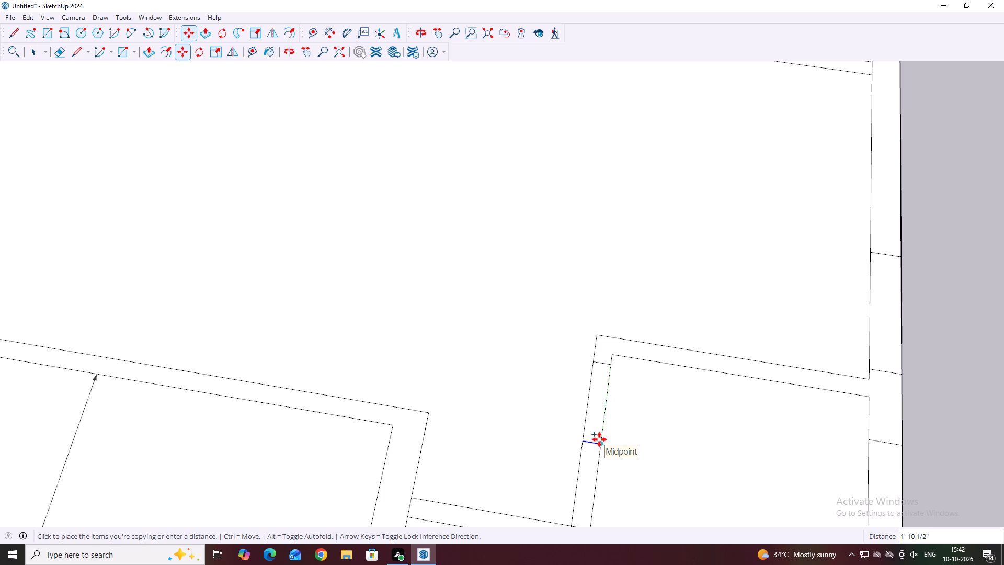
type("2'")
key("6")
key("Return")
scroll(598, 439, "up", 1)
scroll(604, 455, "down", 6)
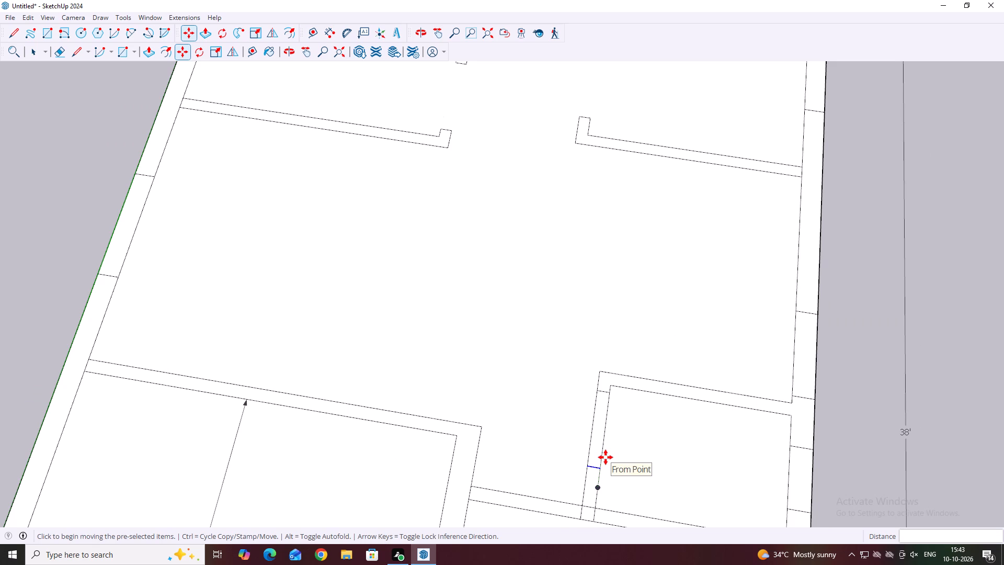
key("space")
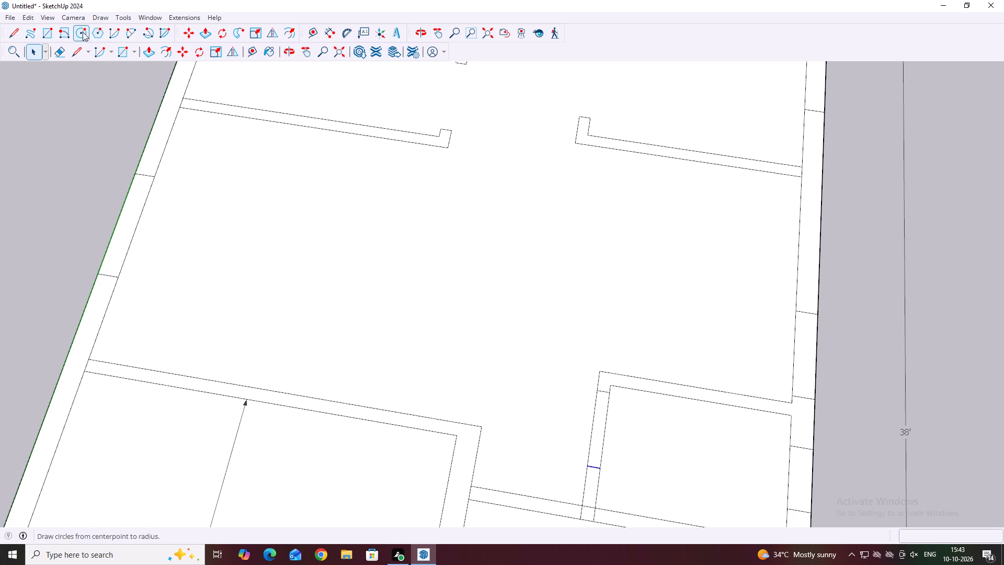
Erase both wall edges between the two cross lines to open the doorway in the small room's left wall.
left_click(61, 48)
left_click_drag(627, 430, 624, 428)
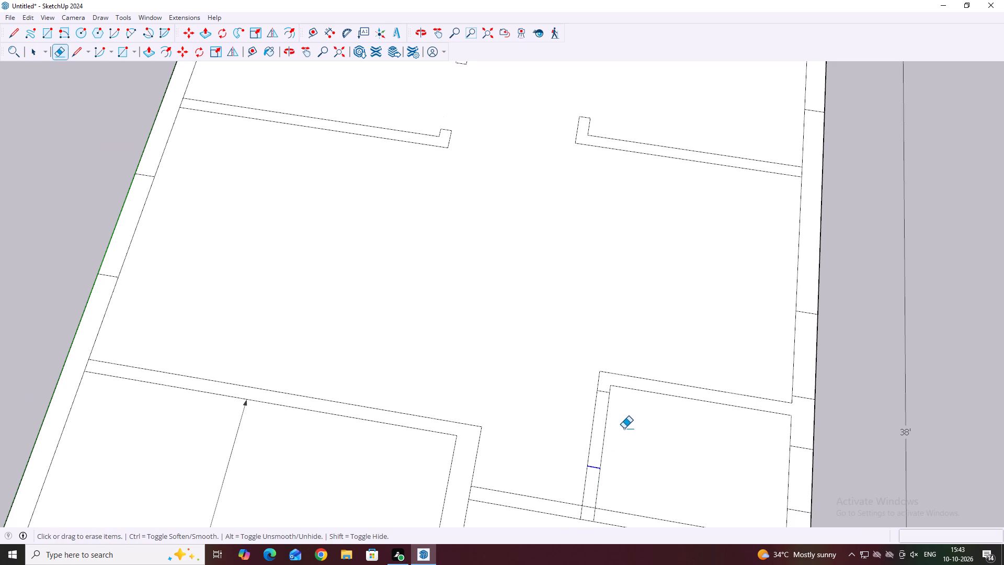
left_click_drag(624, 428, 571, 415)
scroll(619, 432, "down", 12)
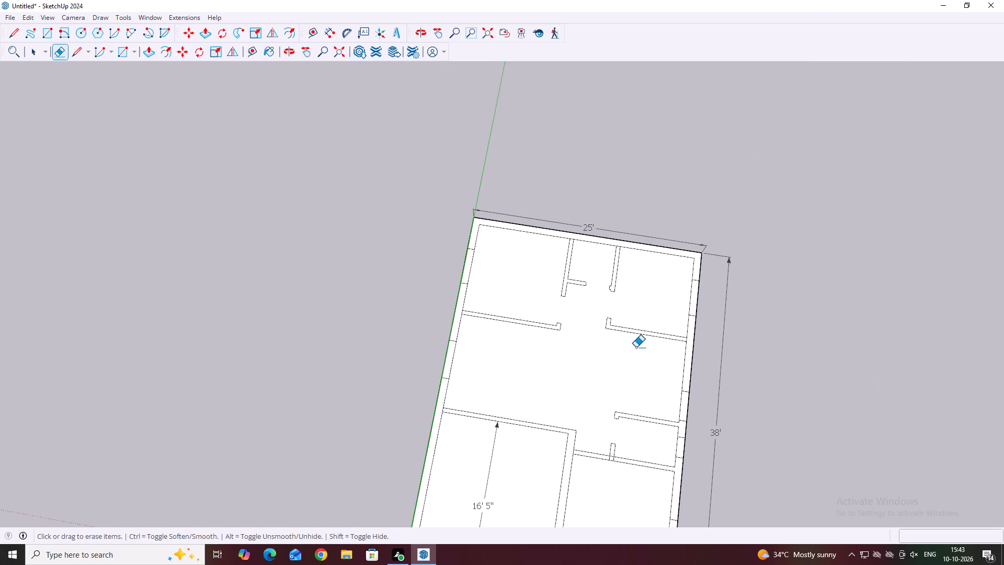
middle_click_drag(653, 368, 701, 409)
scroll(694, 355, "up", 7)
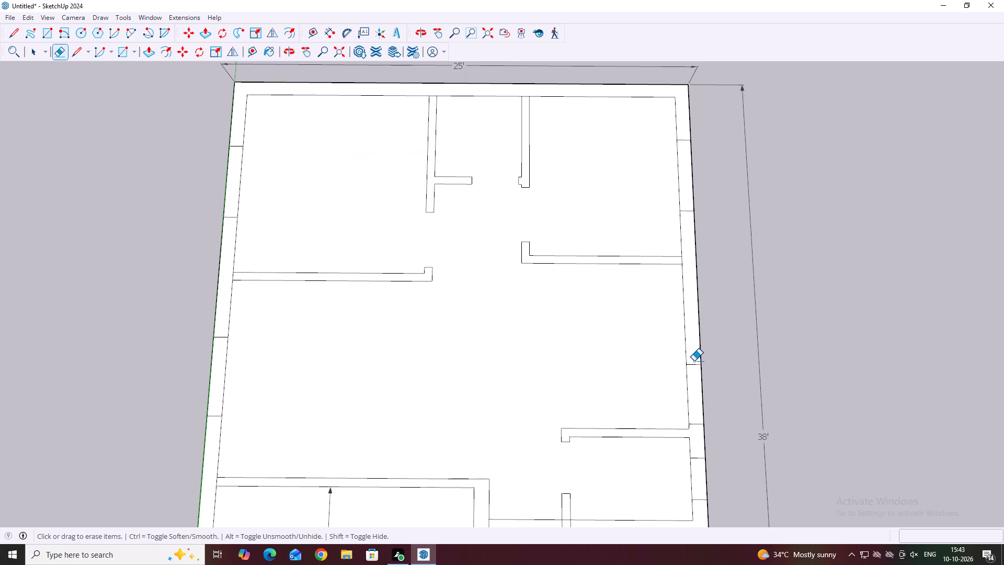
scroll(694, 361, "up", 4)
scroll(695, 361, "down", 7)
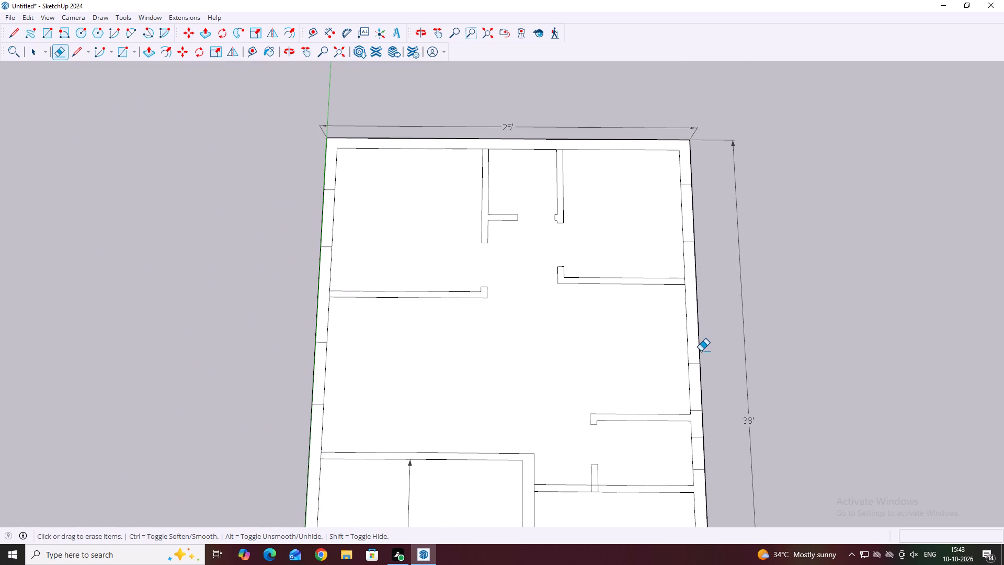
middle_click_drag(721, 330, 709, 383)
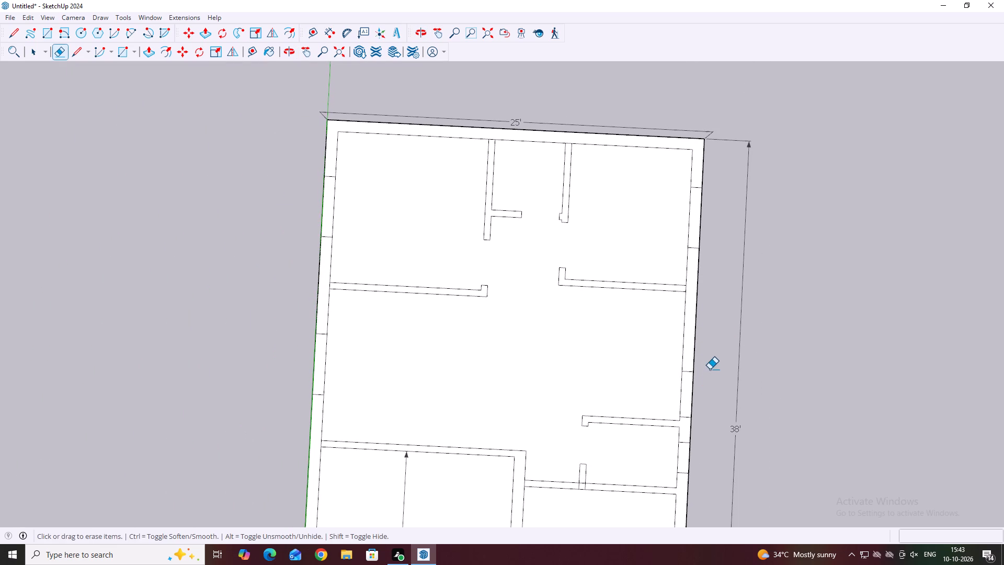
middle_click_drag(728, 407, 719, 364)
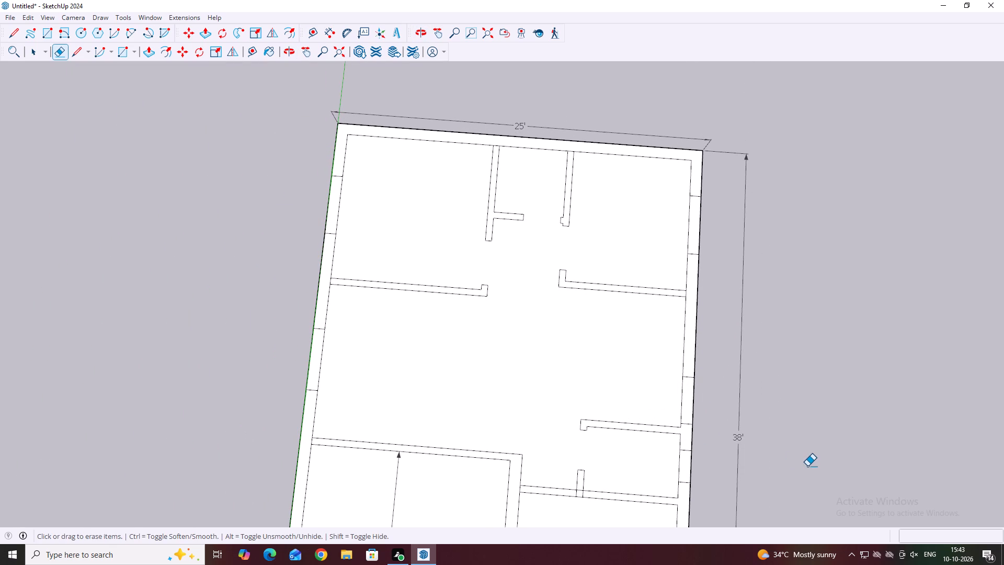
Draw a 5" cross line through the small room's lower wall, 2" from where it meets the lower-left room's wall.
key("space")
scroll(737, 436, "down", 11)
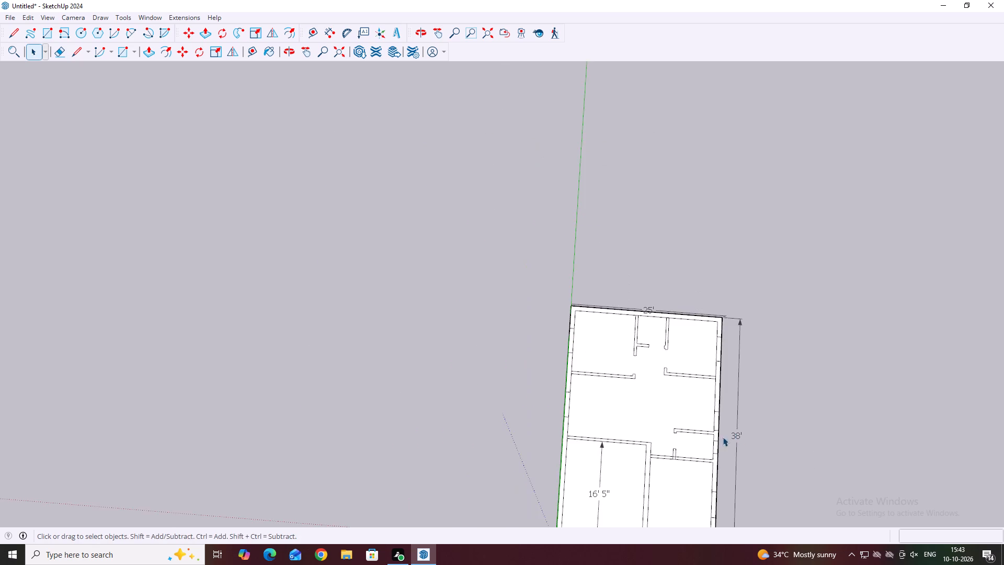
scroll(674, 461, "up", 12)
middle_click_drag(670, 462, 705, 469)
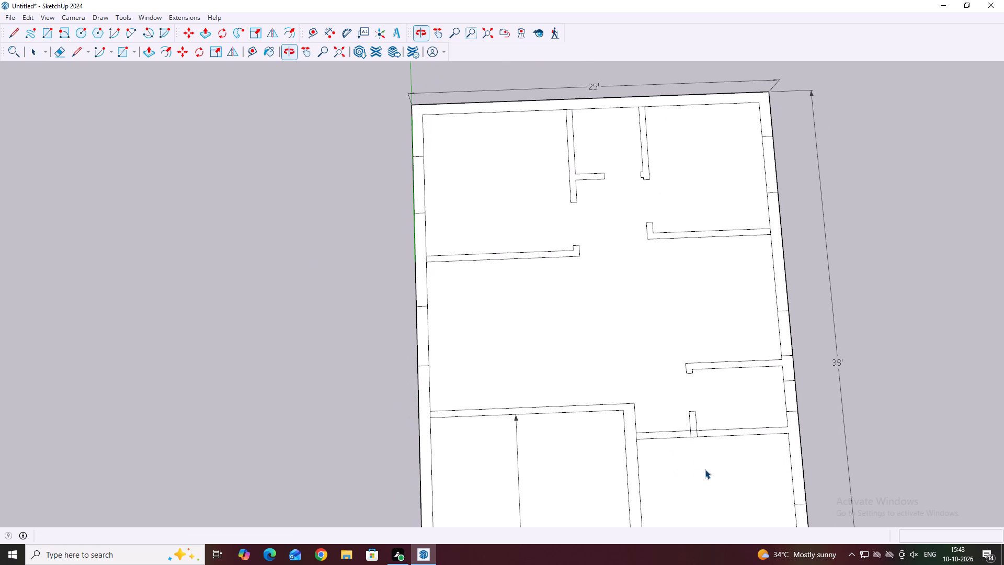
scroll(679, 462, "up", 2)
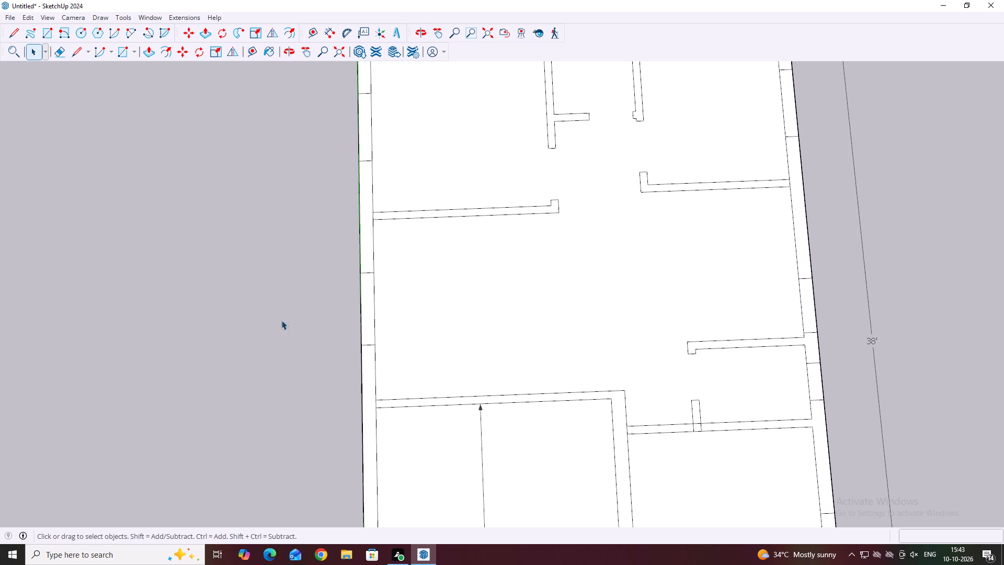
left_click(77, 53)
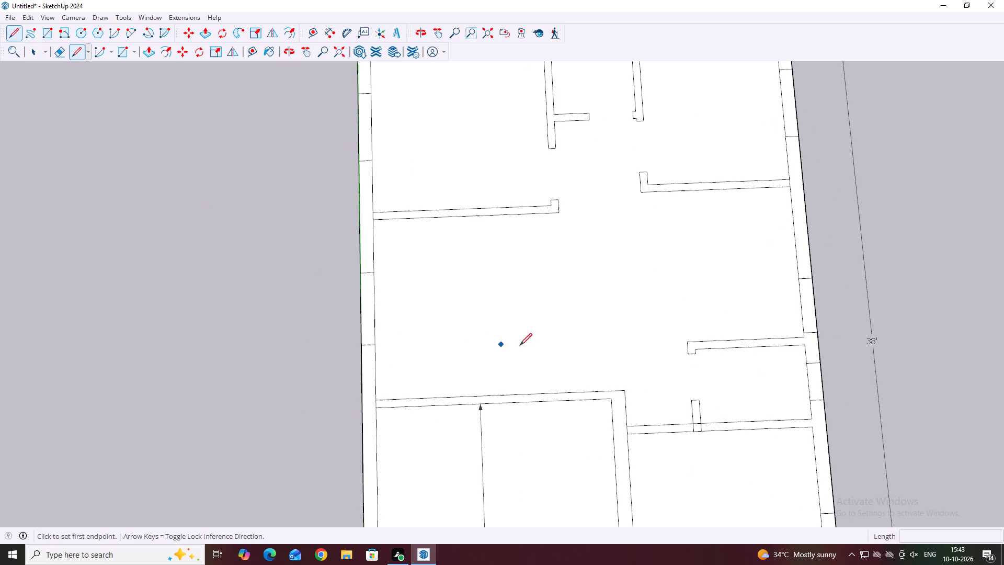
scroll(635, 433, "up", 3)
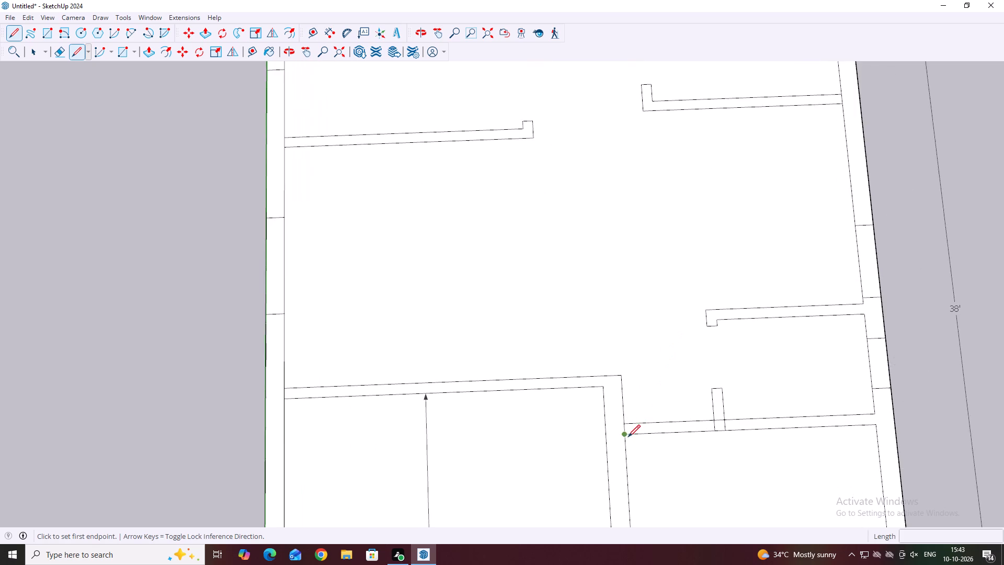
scroll(628, 437, "up", 4)
left_click(628, 434)
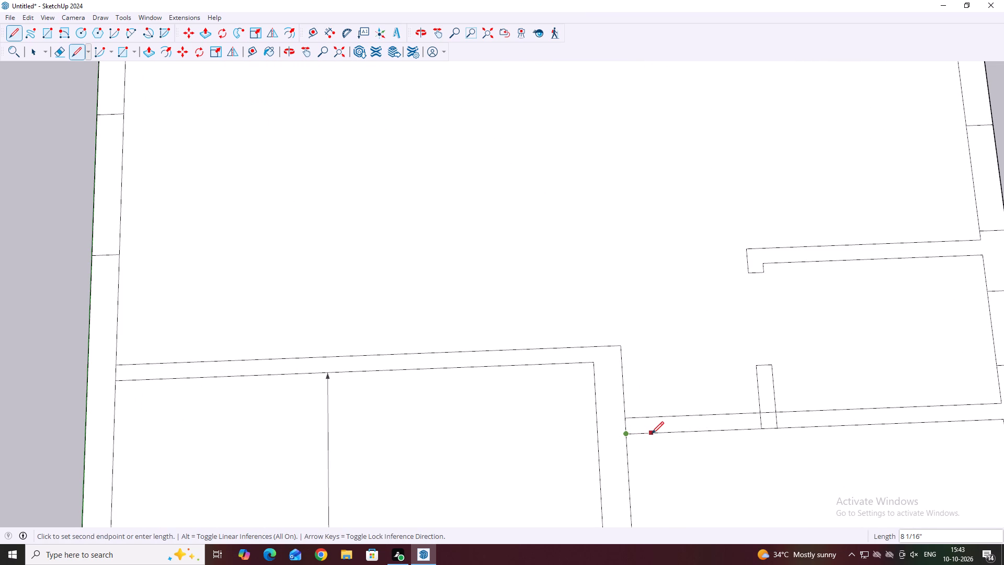
key("2")
key("Return")
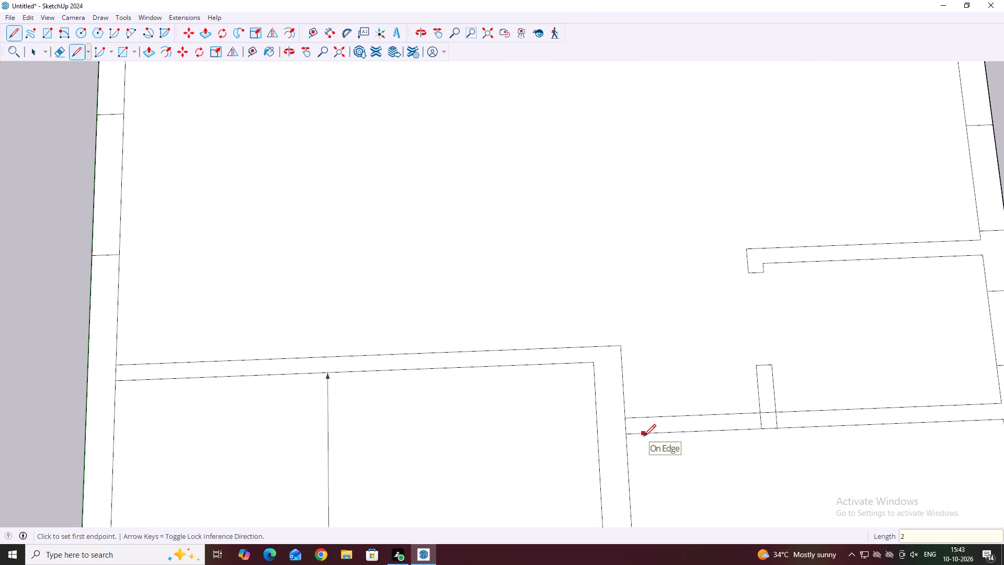
left_click(635, 434)
left_click(634, 418)
Draw a 5" cross line through the same lower wall, 3" left of the small room's left-wall stub.
scroll(752, 425, "up", 5)
left_click(767, 430)
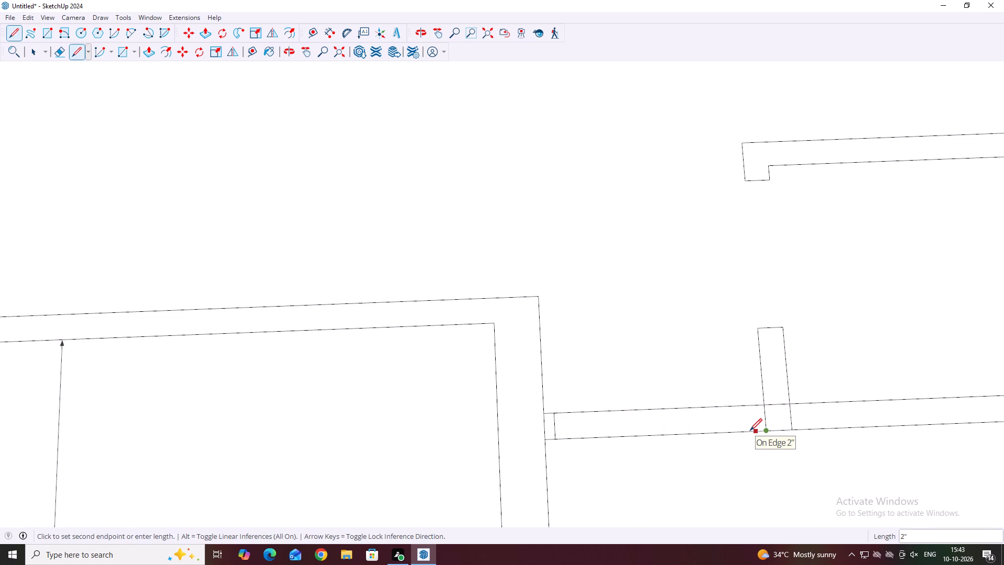
key("3")
key("Return")
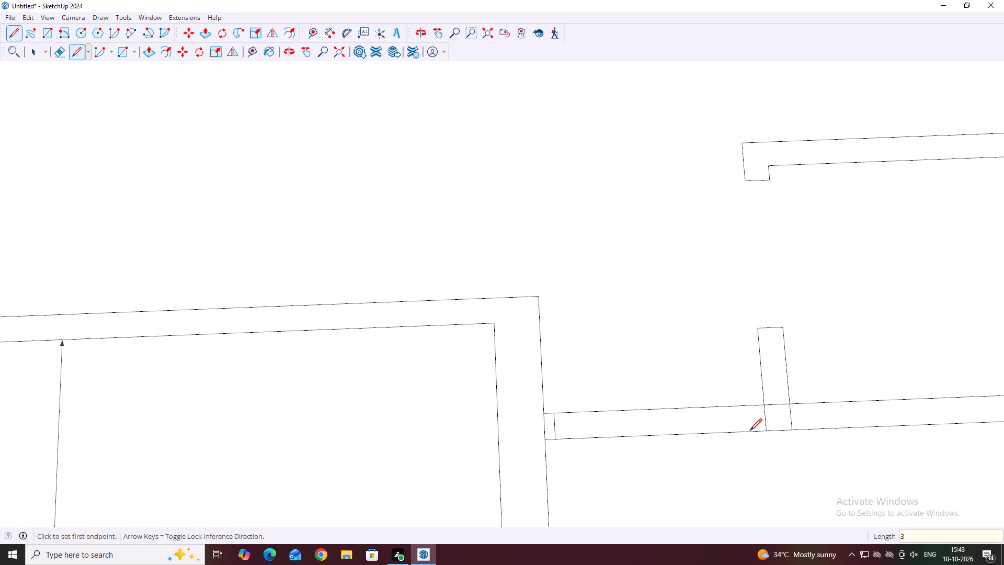
left_click(749, 431)
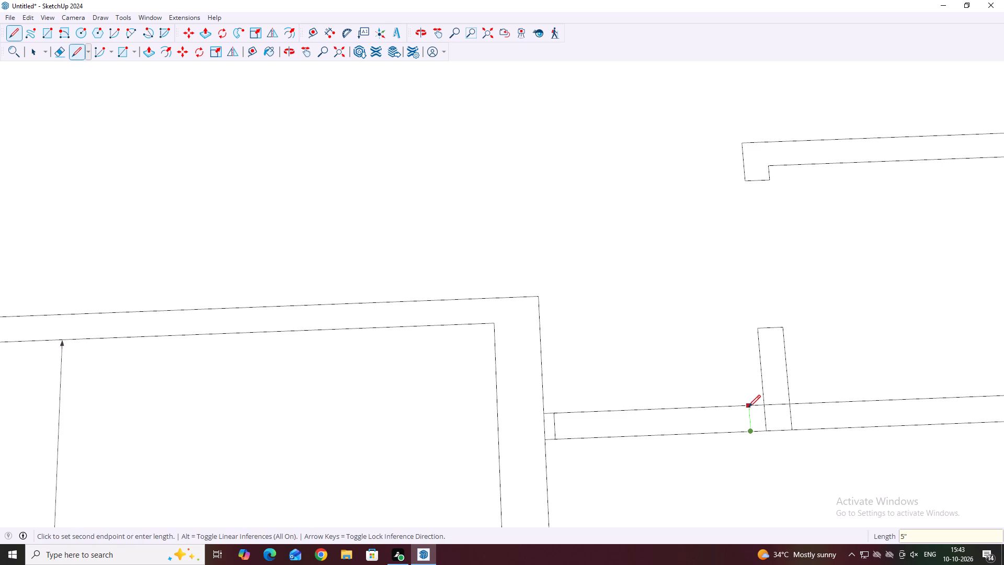
left_click(748, 407)
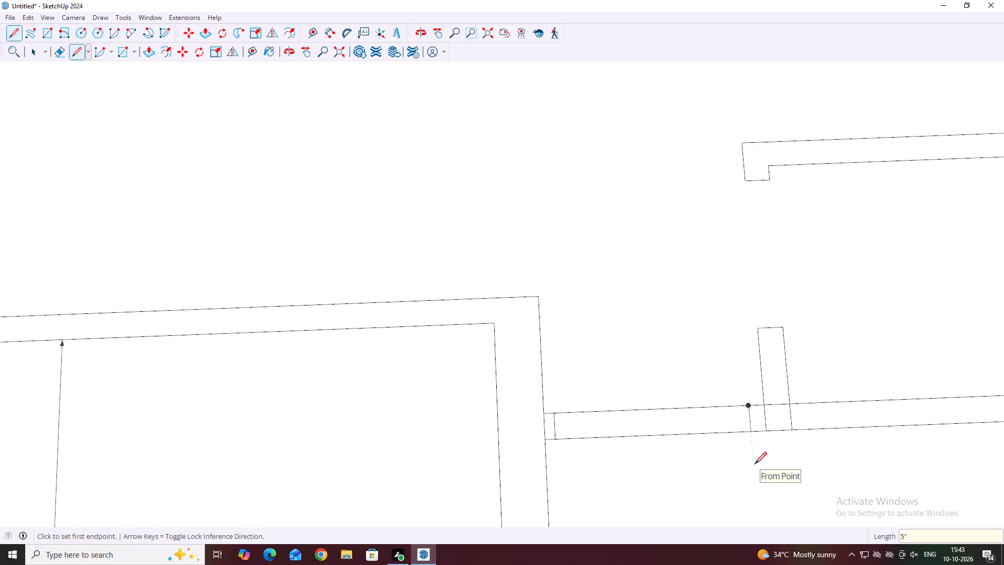
key("space")
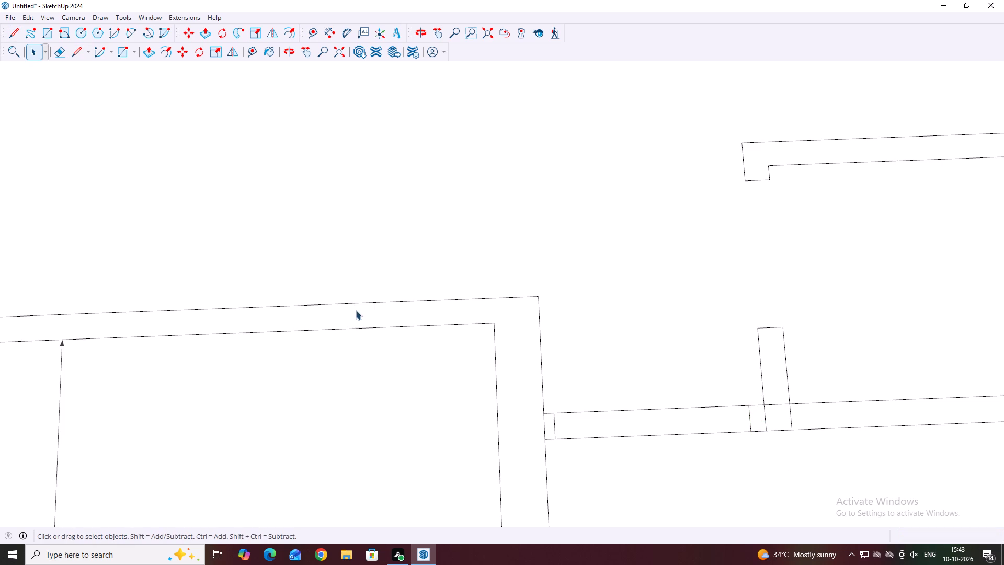
Copy the lower wall's left cross line 2'6" along the wall toward the stub.
scroll(564, 414, "up", 2)
left_click(550, 427)
left_click(553, 428)
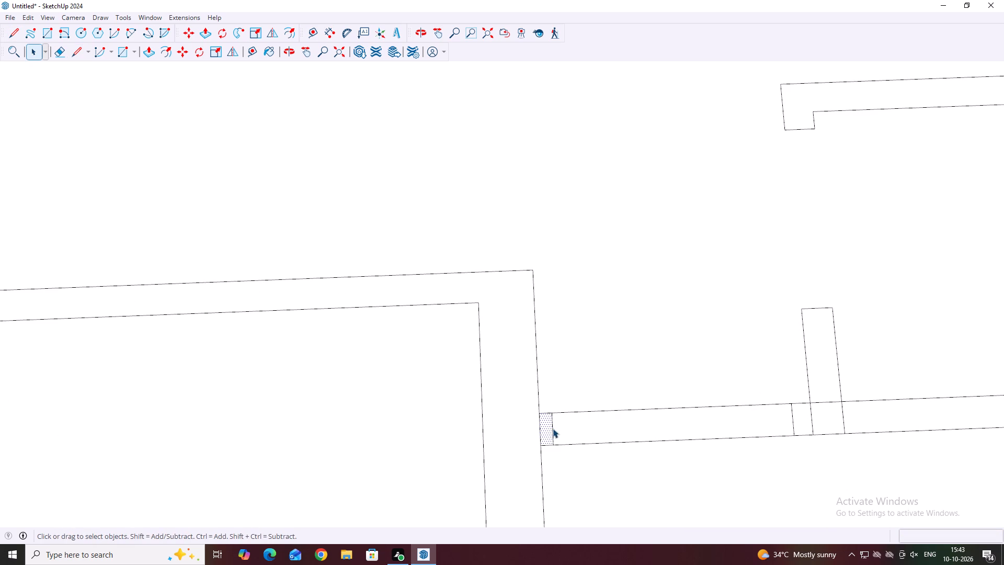
key("m")
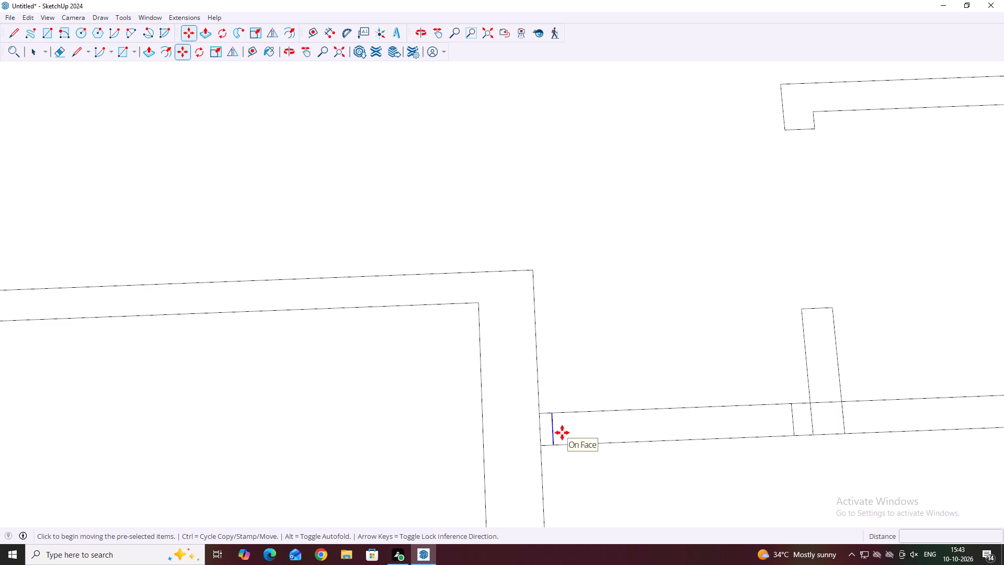
left_click(551, 412)
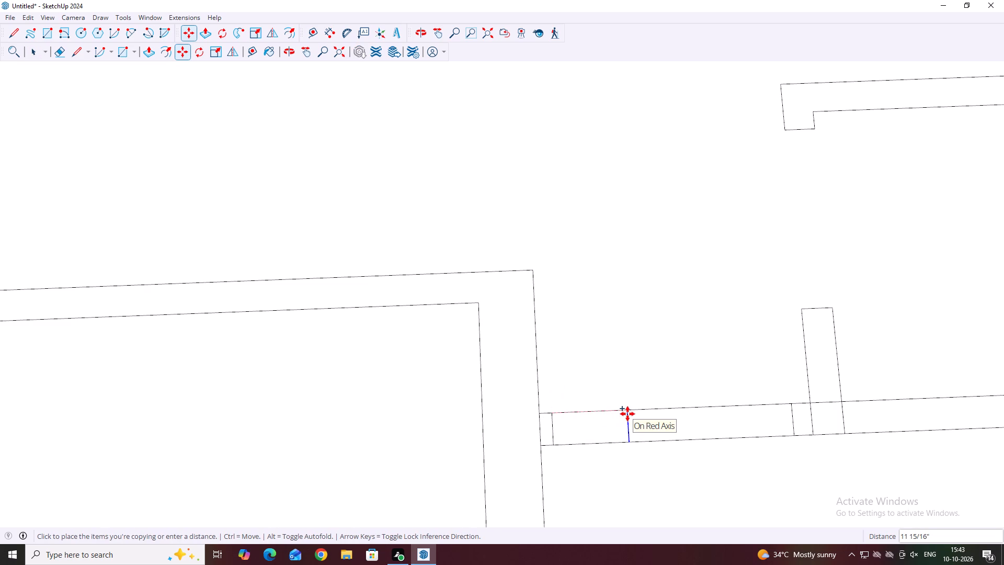
key("2")
key("apostrophe")
key("6")
key("Return")
scroll(706, 477, "down", 5)
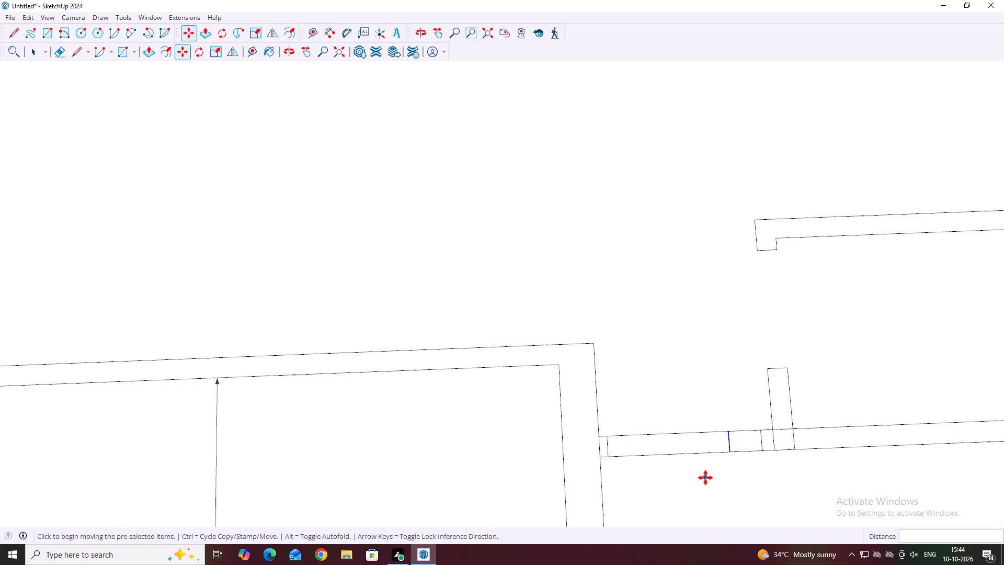
key("space")
Measure the gap between the copied cross line and the cross line beside the stub on the lower wall.
scroll(728, 457, "up", 2)
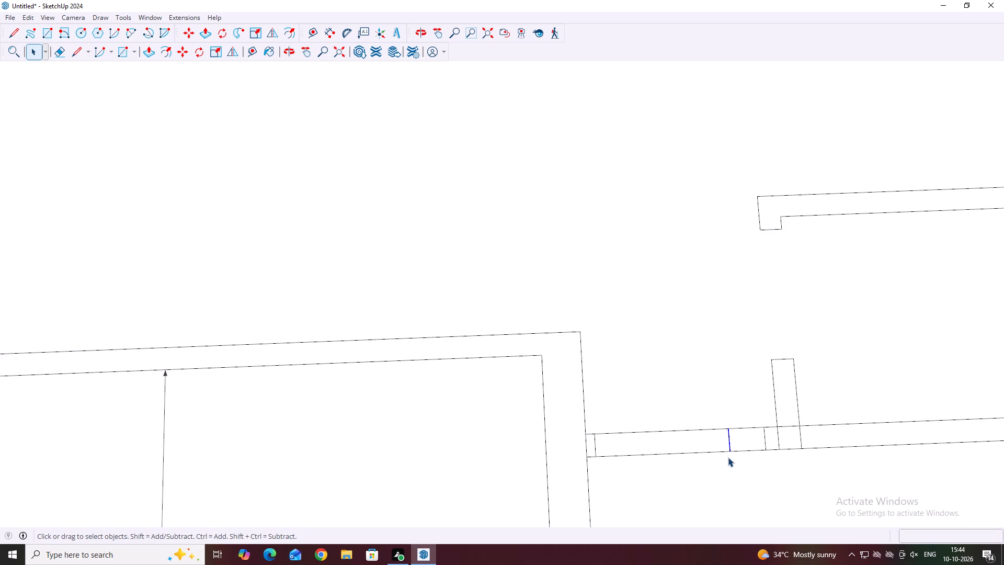
scroll(728, 457, "up", 2)
middle_click_drag(775, 440, 739, 412)
scroll(734, 446, "down", 4)
middle_click_drag(725, 455, 737, 461)
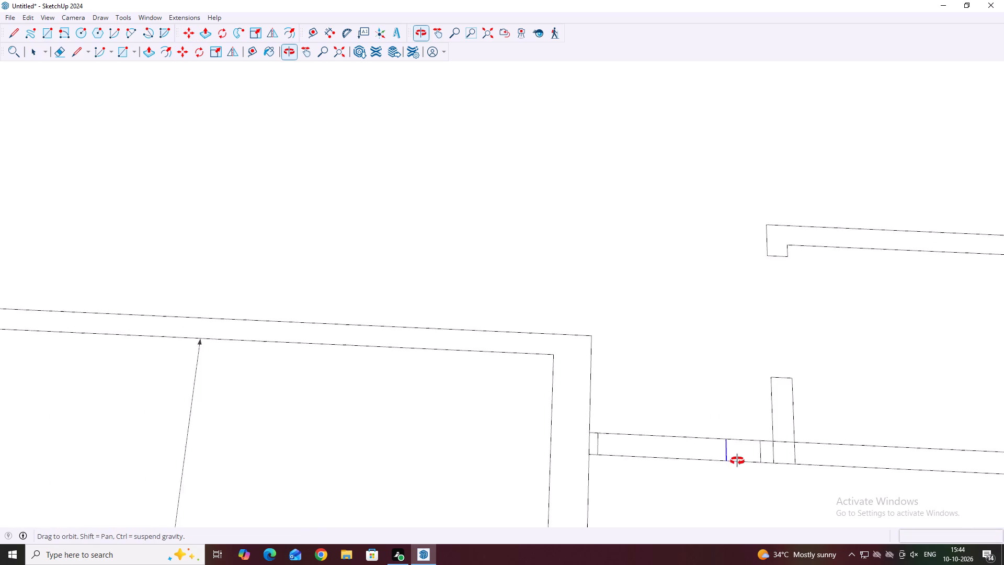
middle_click_drag(737, 461, 784, 448)
scroll(773, 433, "up", 4)
middle_click(691, 412)
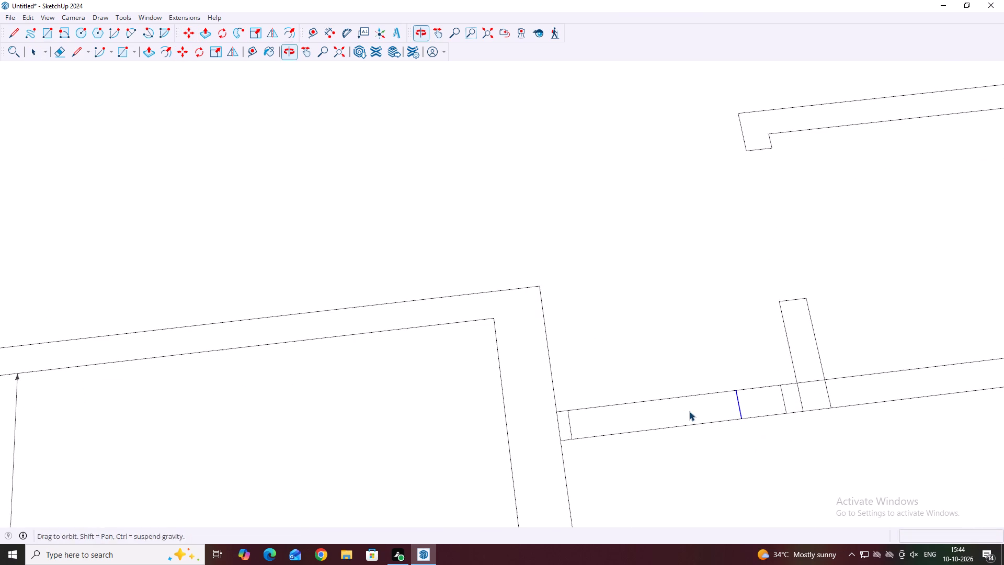
scroll(726, 410, "up", 2)
middle_click_drag(726, 410, 739, 394)
scroll(723, 387, "up", 5)
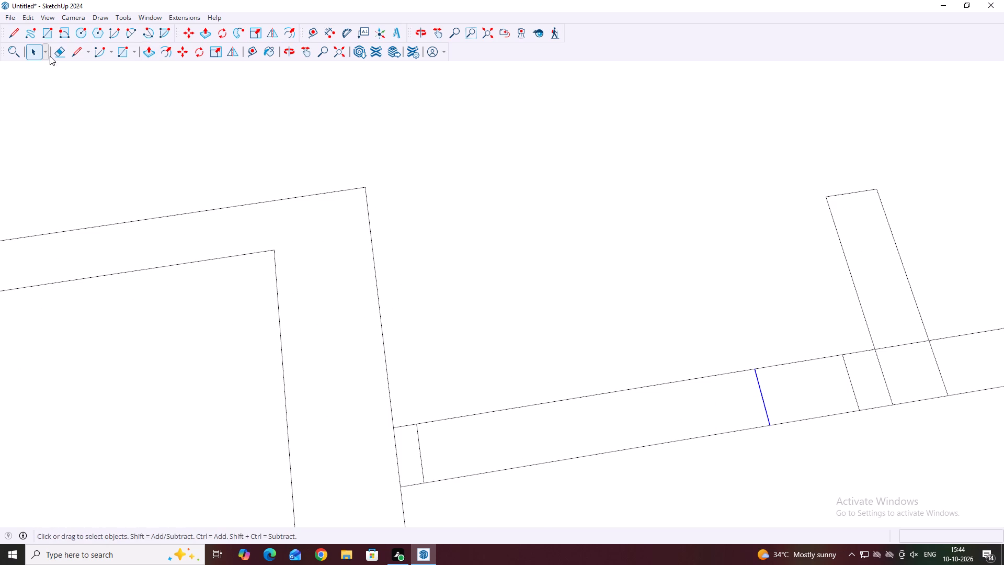
left_click(325, 32)
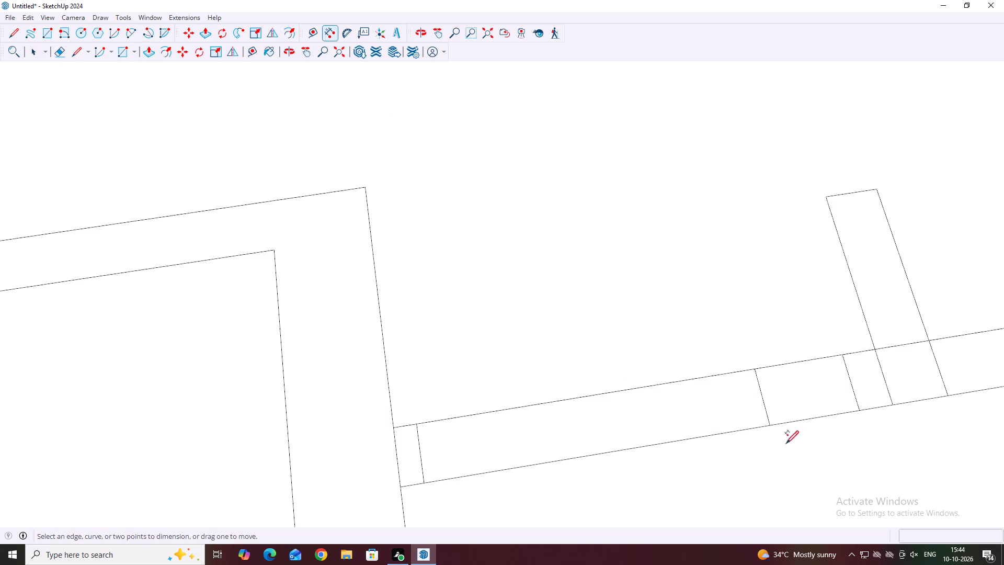
left_click(803, 420)
scroll(809, 435, "up", 6)
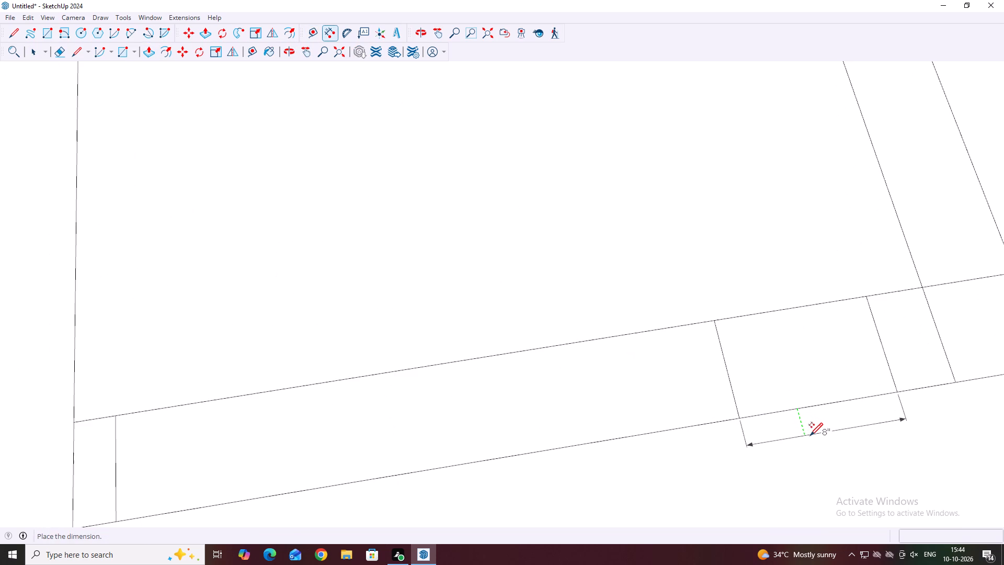
scroll(810, 436, "down", 10)
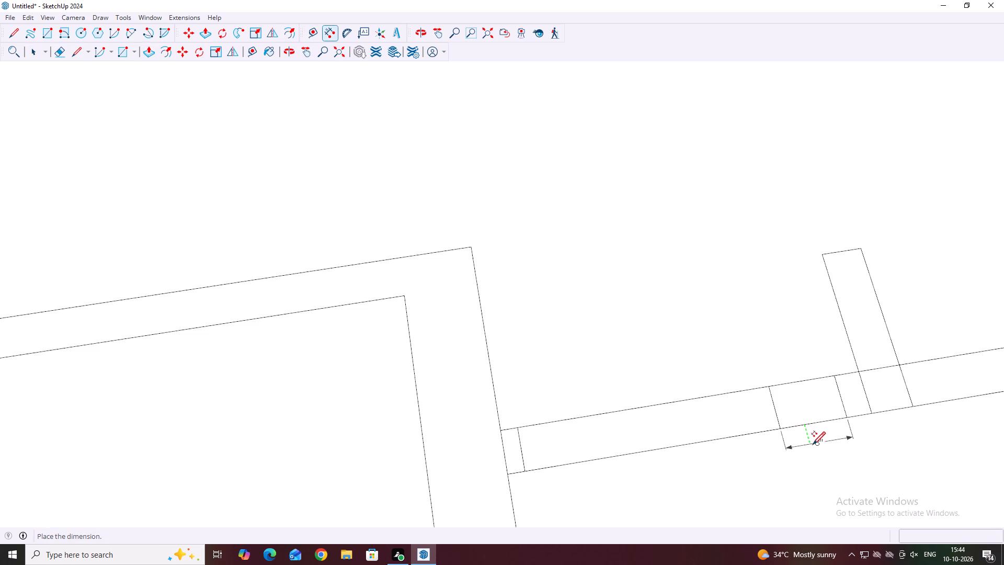
key("space")
Move the cross line at the lower wall's left end 4" along the wall toward the stub.
scroll(493, 447, "up", 5)
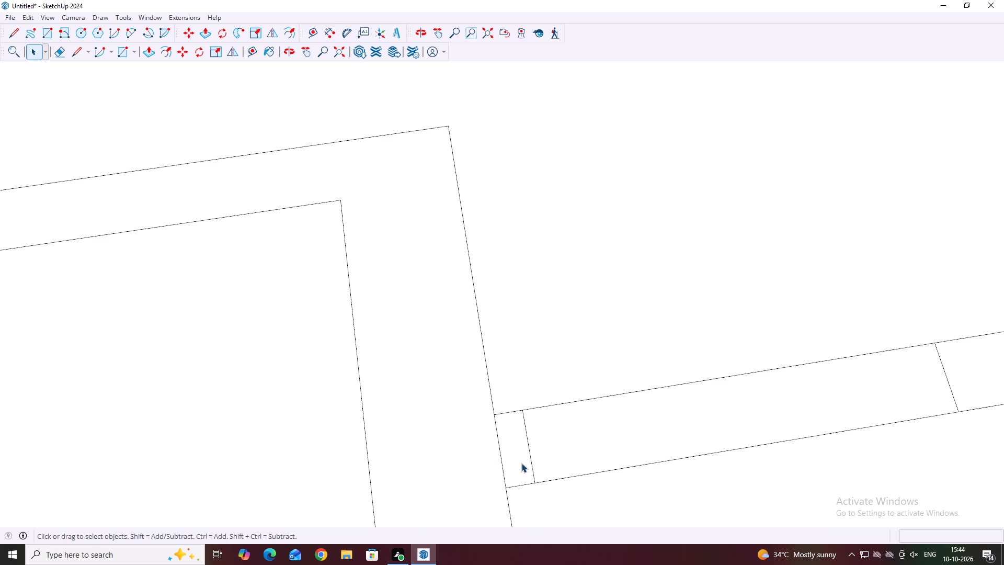
left_click(530, 457)
left_click(186, 51)
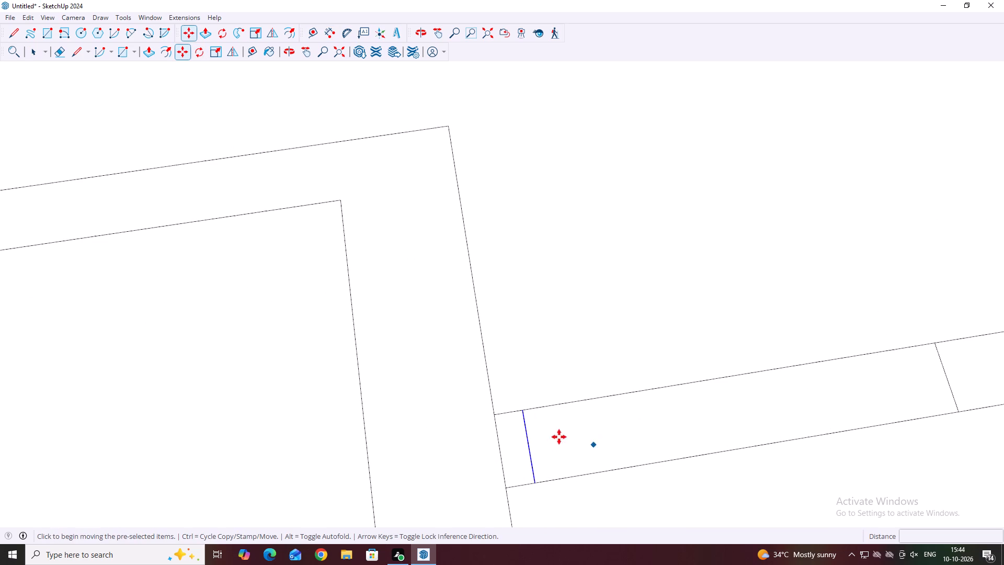
left_click(535, 481)
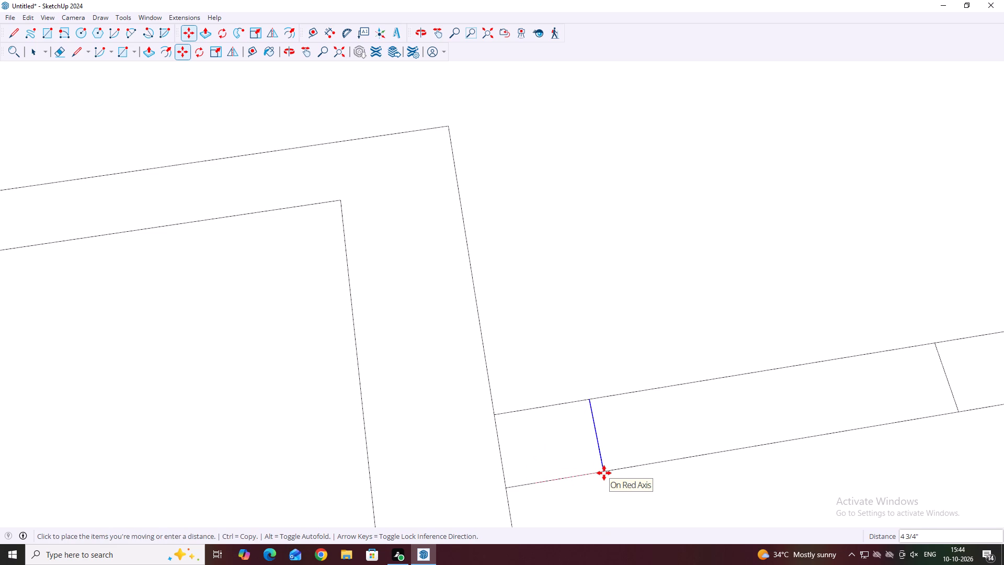
key("4")
key("Return")
scroll(539, 461, "down", 13)
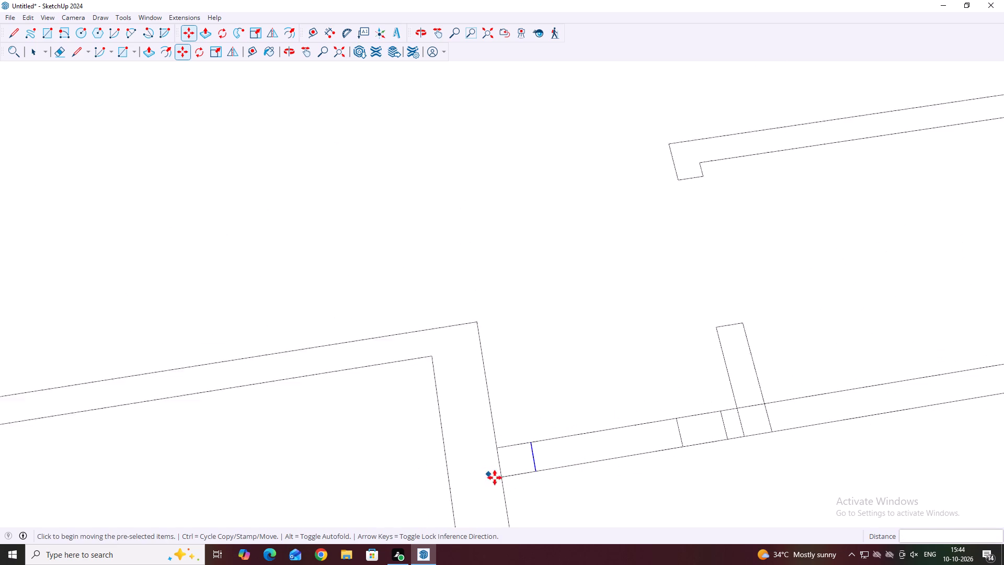
scroll(706, 444, "up", 5)
left_click(706, 441)
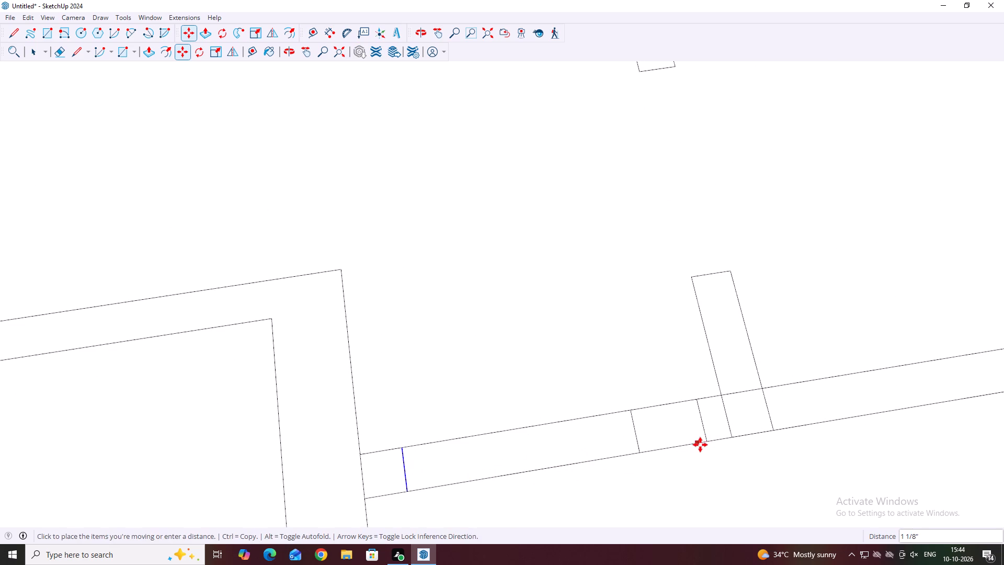
key("Escape")
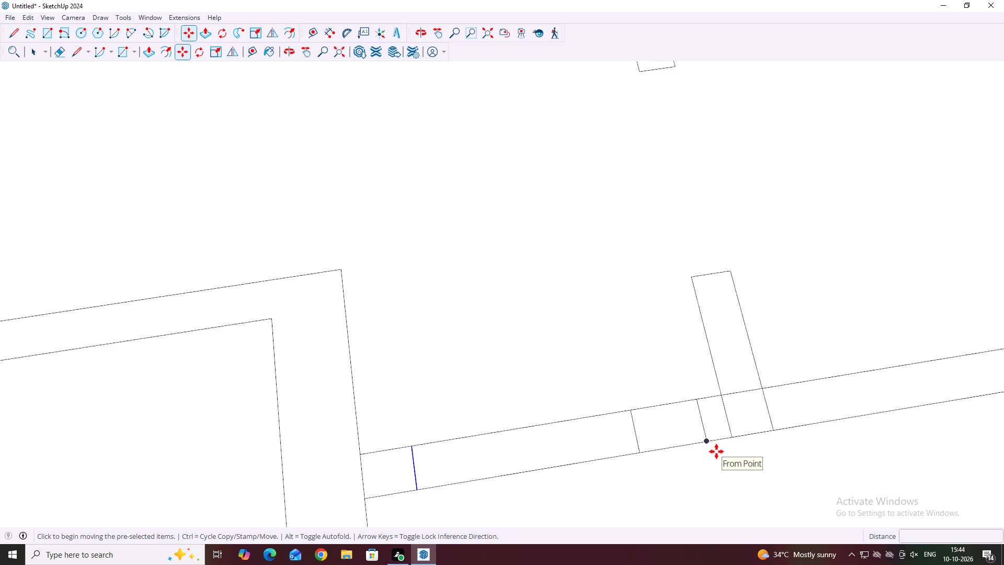
key("Escape")
key("space")
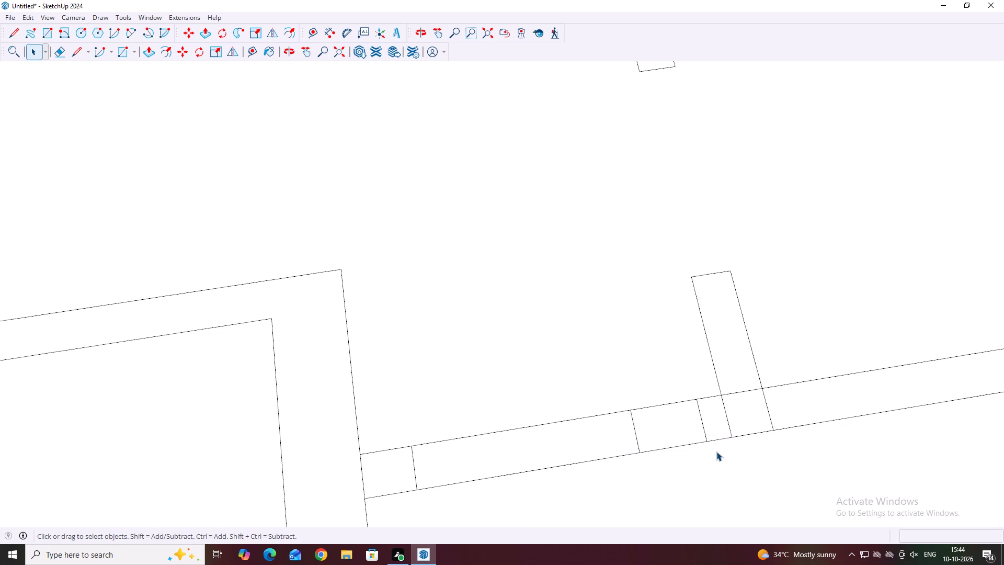
Move the cross line beside the small room's left-wall stub 4" along the lower wall, away from the stub.
left_click(703, 434)
key("m")
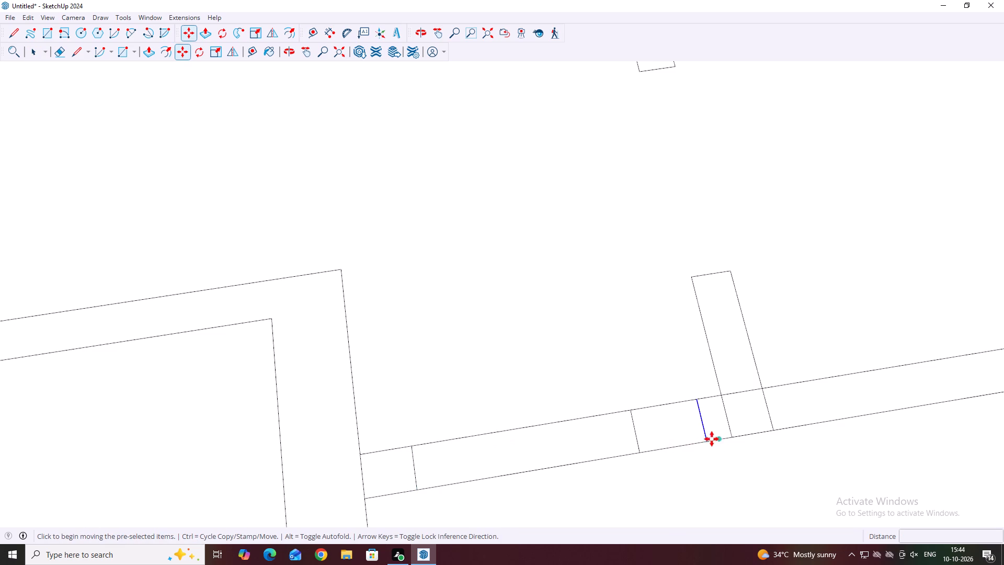
scroll(712, 439, "up", 3)
left_click(708, 441)
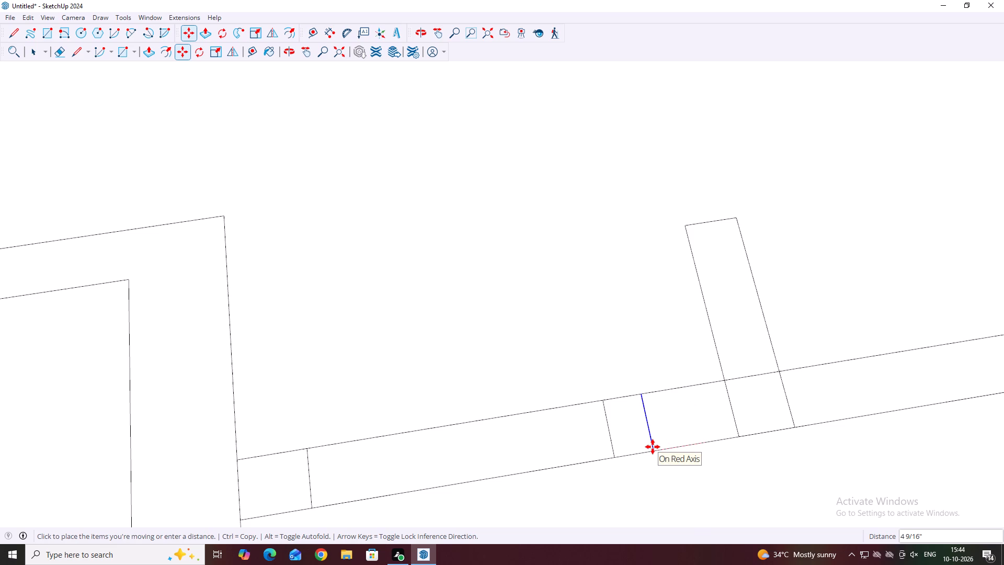
key("4")
key("Return")
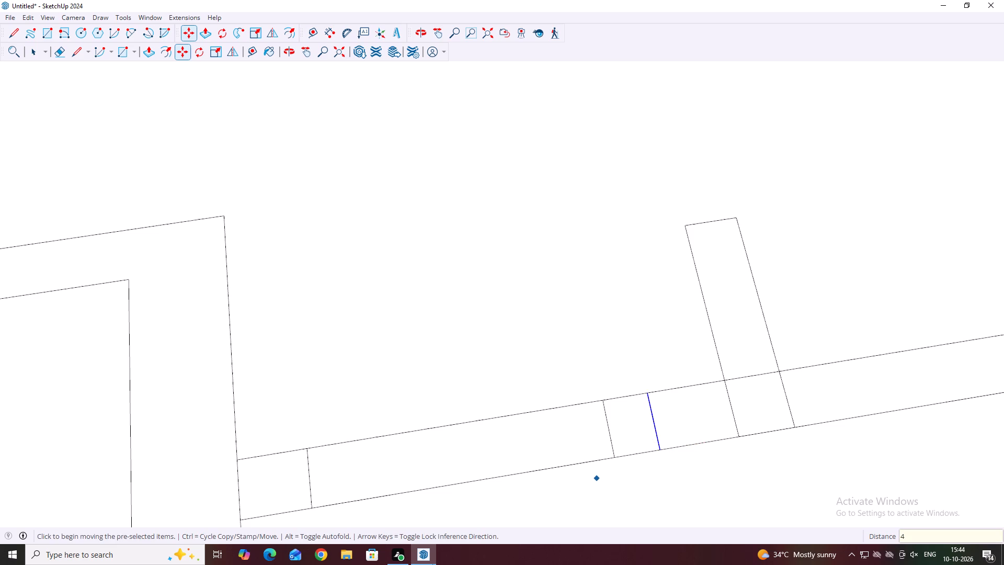
key("space")
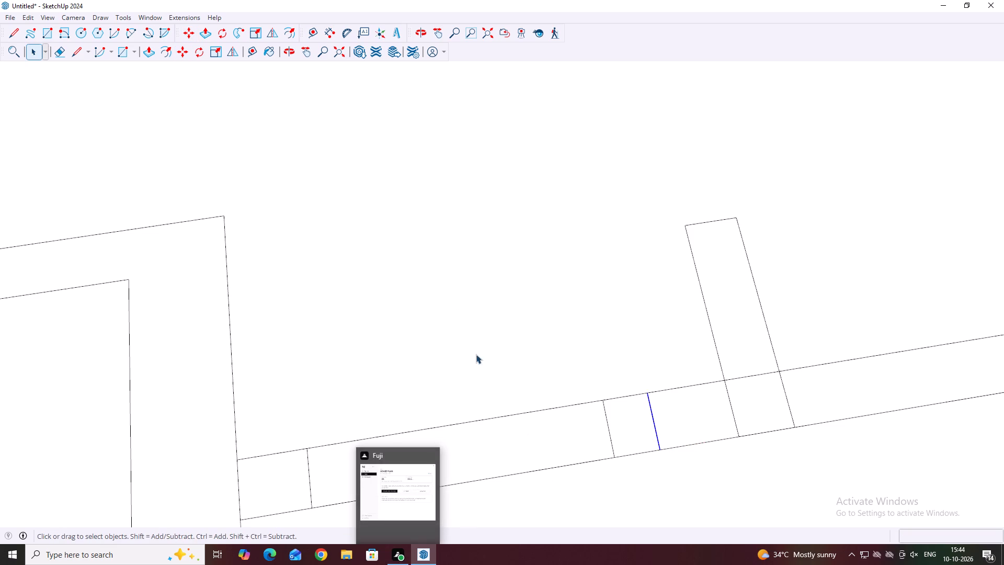
left_click(457, 299)
Erase both lower-wall edges between the left-end cross line and the copied cross line to open the doorway.
scroll(463, 361, "down", 9)
left_click(516, 426)
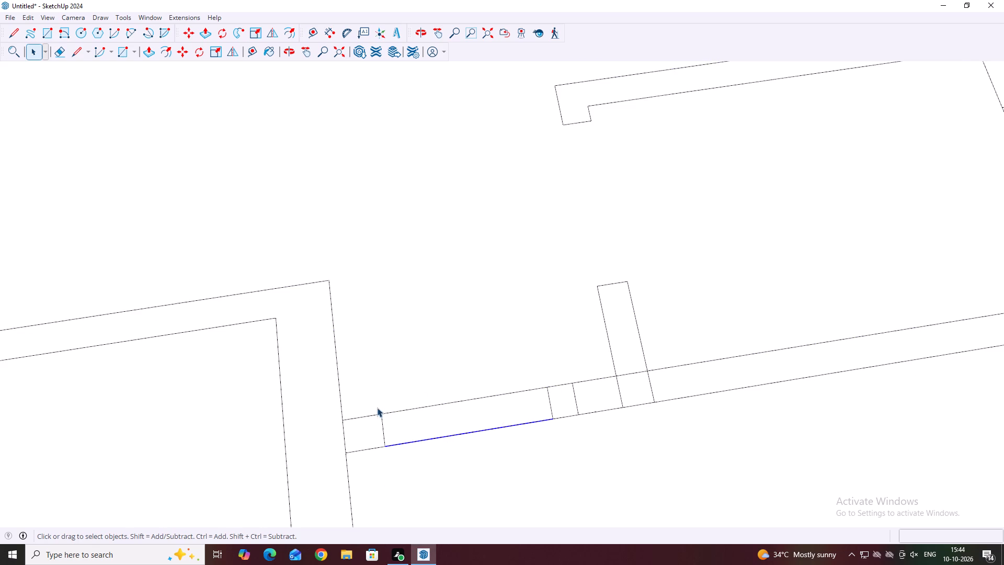
scroll(374, 415, "down", 5)
scroll(420, 414, "up", 4)
scroll(431, 416, "down", 11)
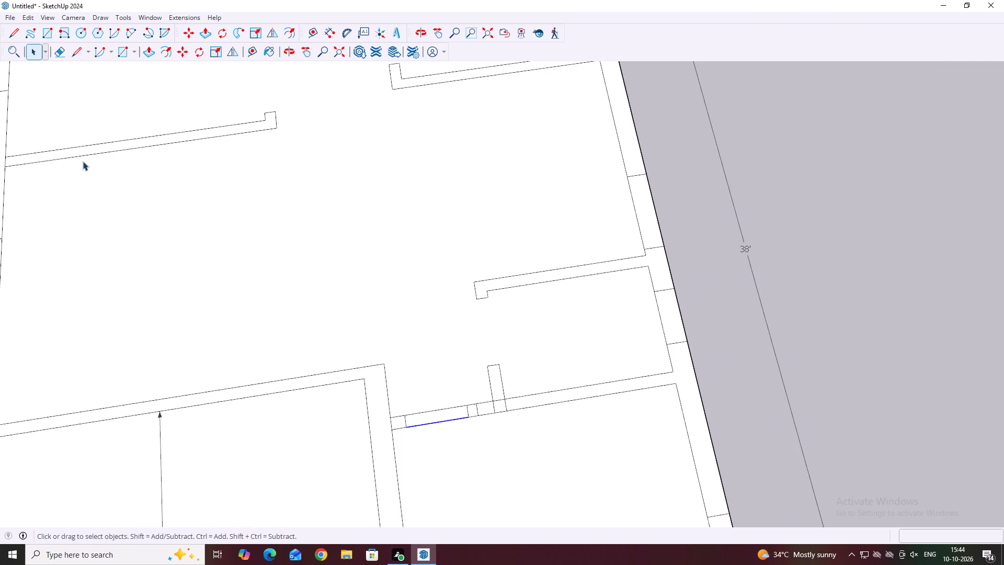
left_click(55, 54)
scroll(411, 422, "up", 5)
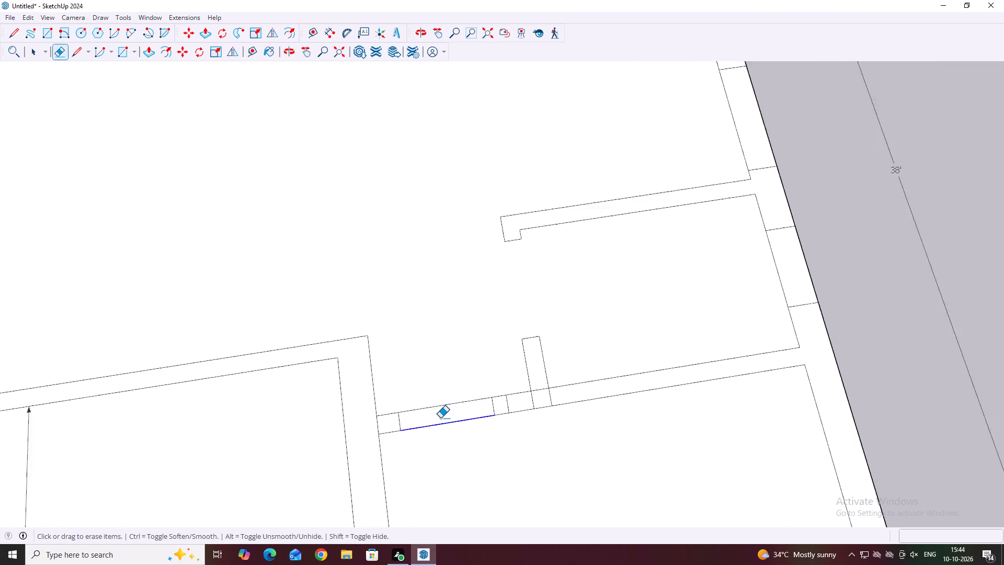
scroll(440, 418, "up", 4)
left_click_drag(471, 329, 478, 415)
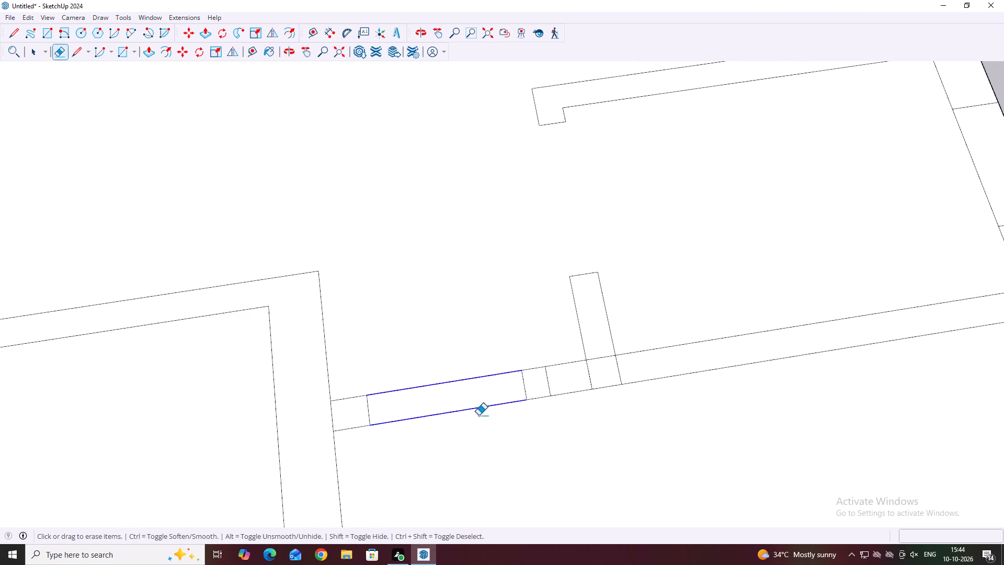
left_click_drag(478, 415, 482, 427)
Measure the new doorway from the left wall stub to the two cross lines at the lower wall's end.
scroll(471, 395, "down", 7)
scroll(510, 392, "up", 6)
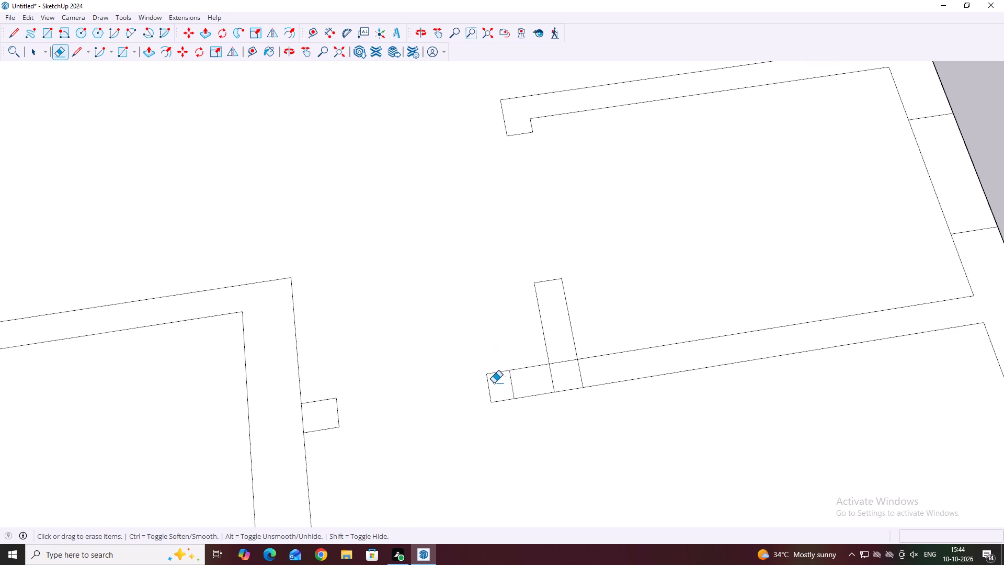
scroll(492, 385, "up", 5)
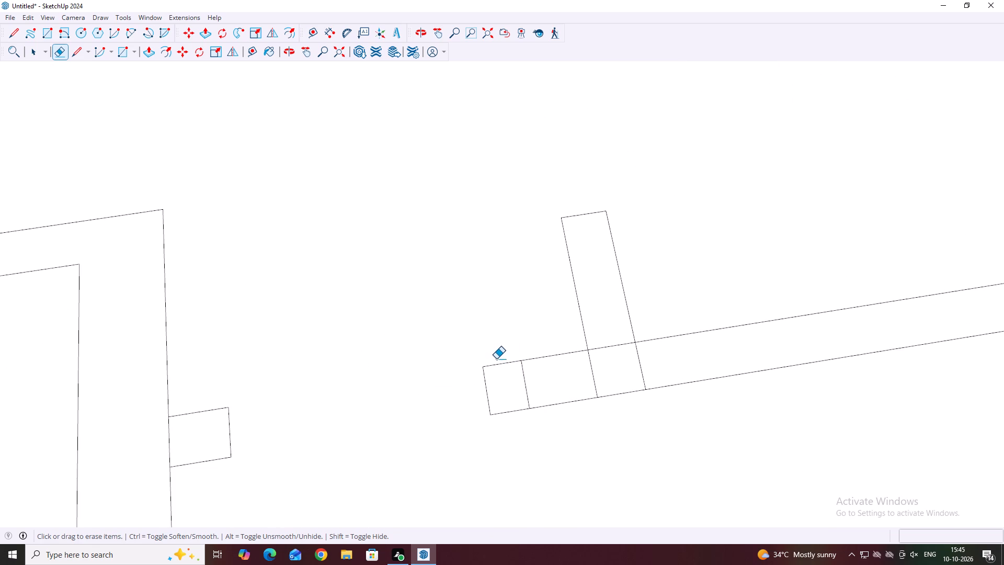
scroll(496, 359, "down", 4)
scroll(496, 358, "up", 4)
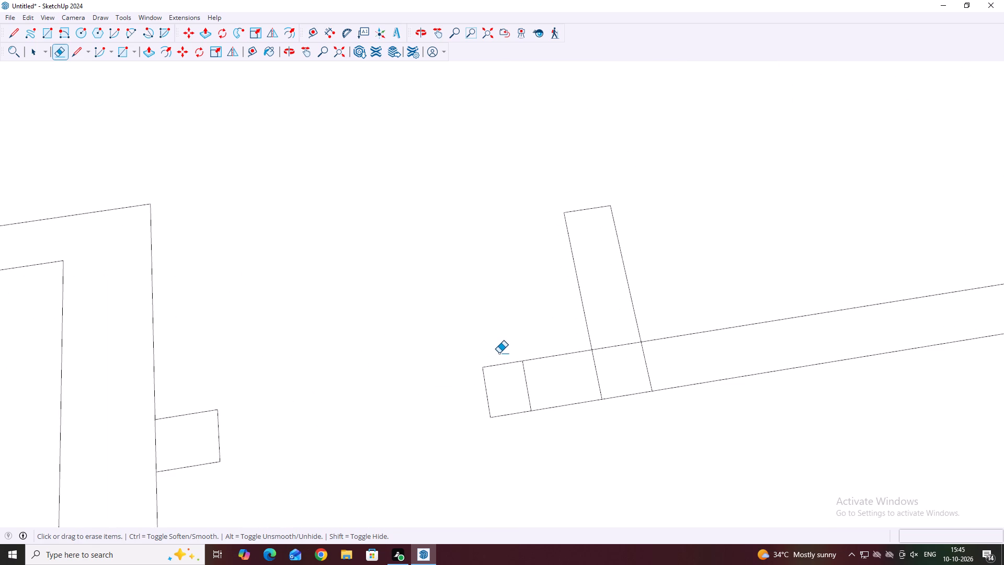
scroll(442, 391, "down", 13)
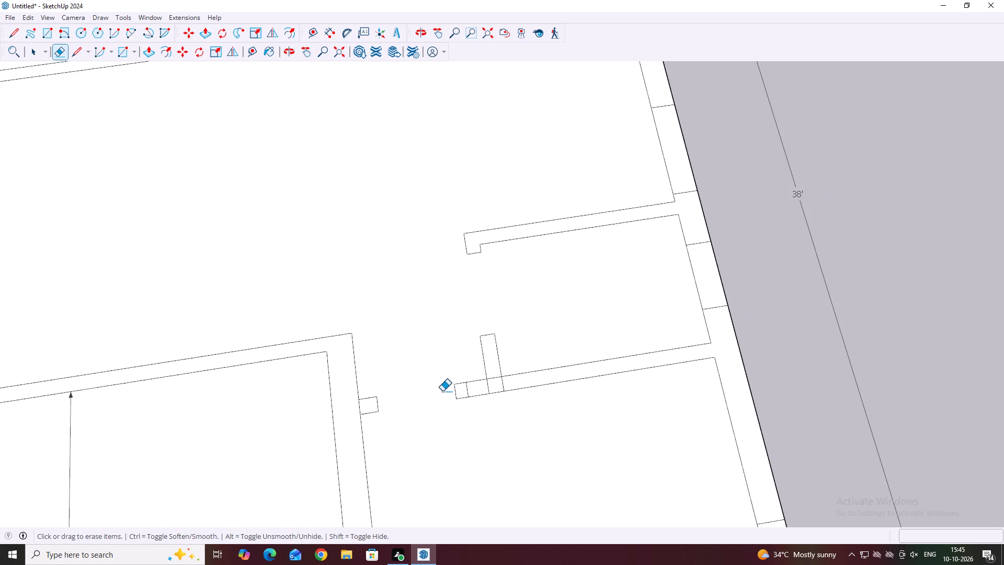
key("space")
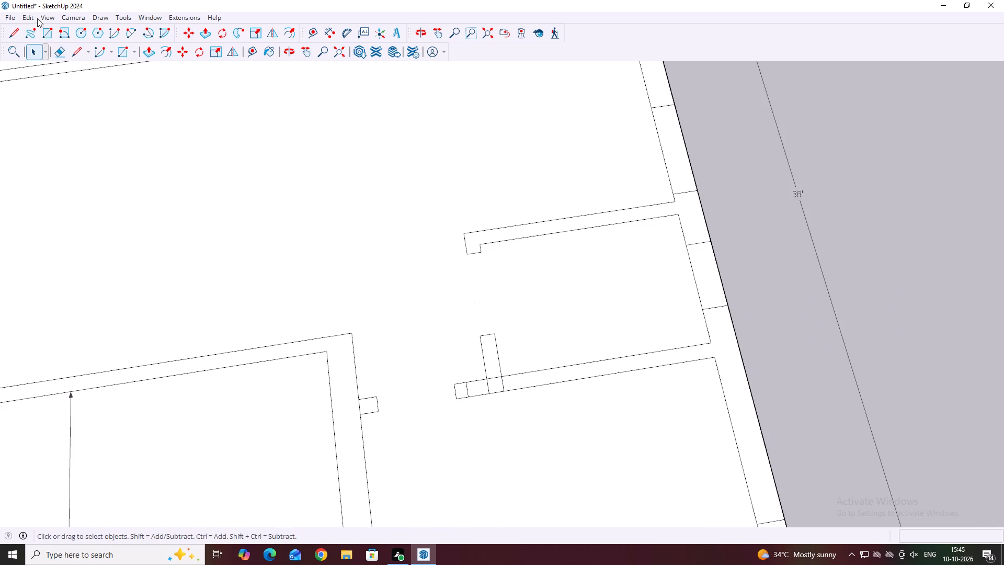
left_click(330, 34)
scroll(392, 394, "up", 3)
left_click(369, 395)
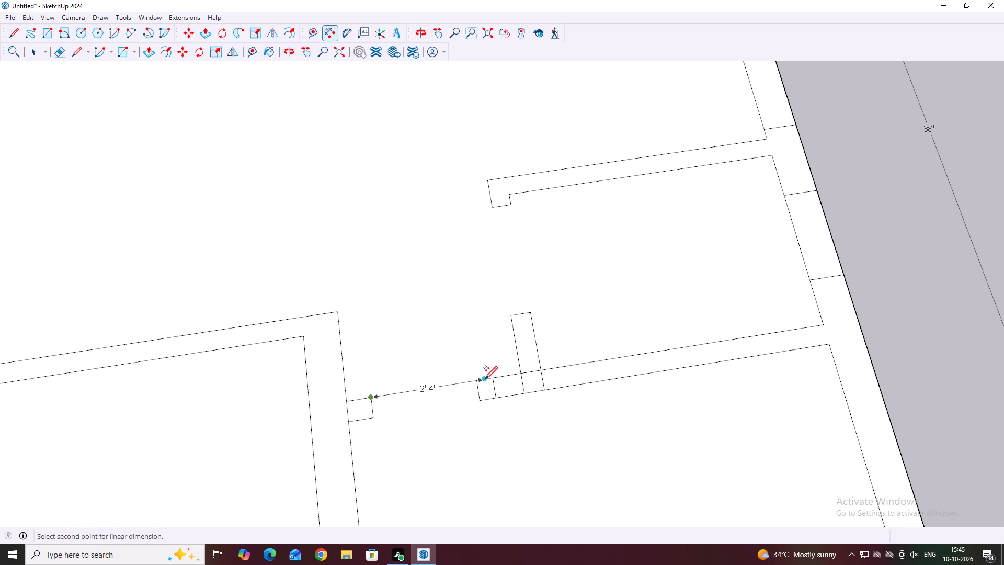
scroll(476, 380, "up", 2)
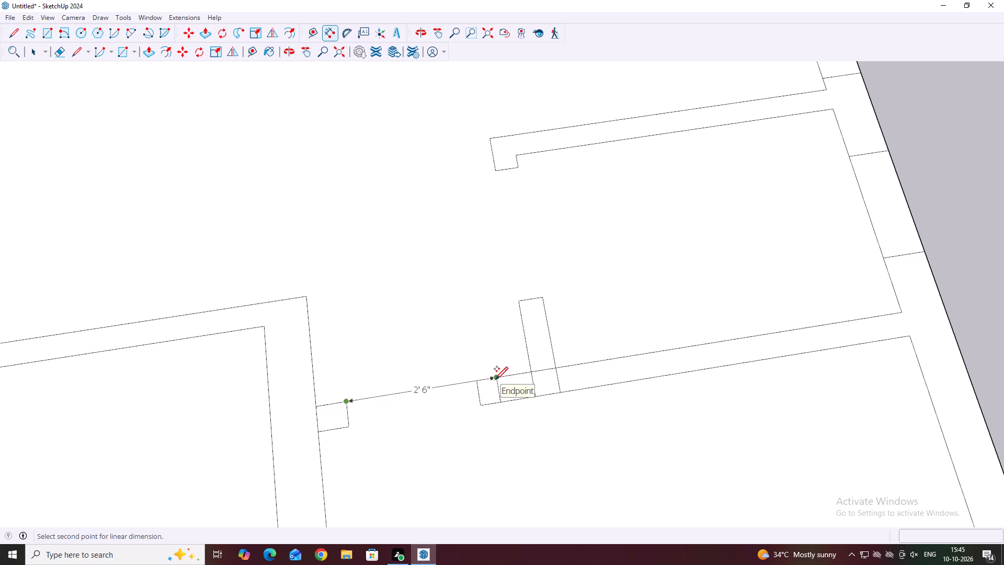
scroll(495, 379, "up", 1)
key("space")
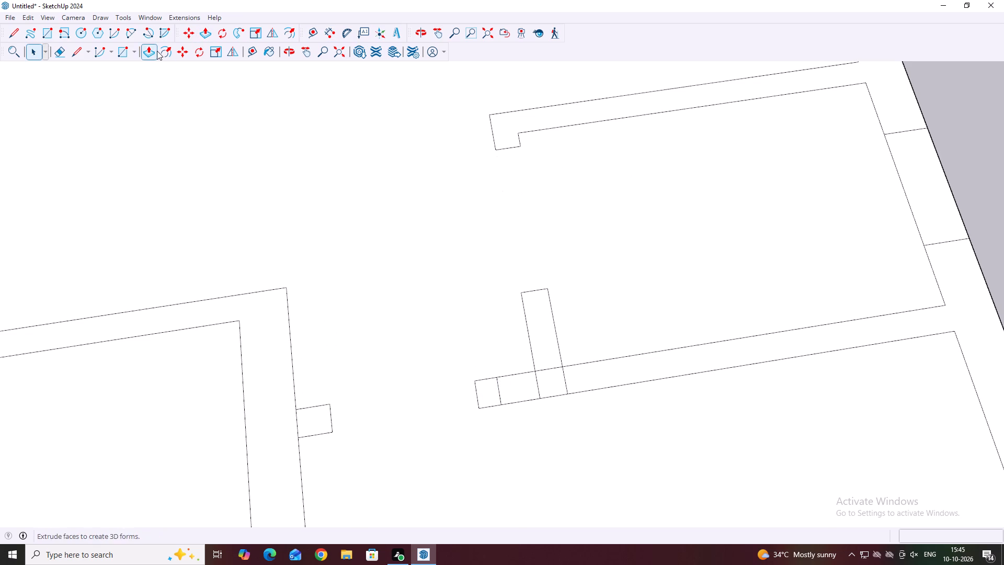
Erase the copied cross line and the short wall edges beside it, trimming the lower wall back to the moved cross line.
left_click(65, 50)
scroll(446, 356, "up", 4)
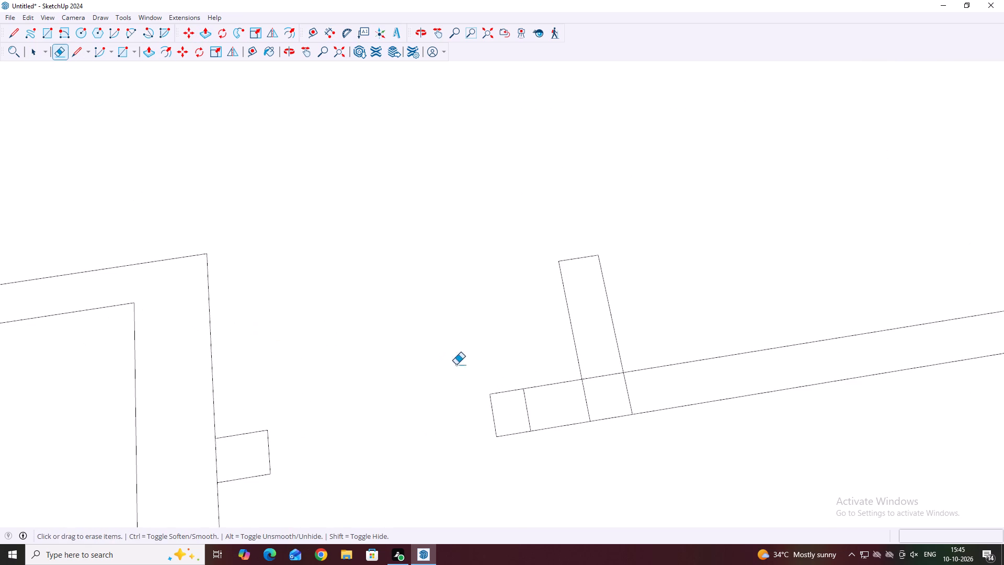
scroll(456, 365, "up", 7)
left_click_drag(529, 355, 478, 434)
scroll(478, 434, "up", 1)
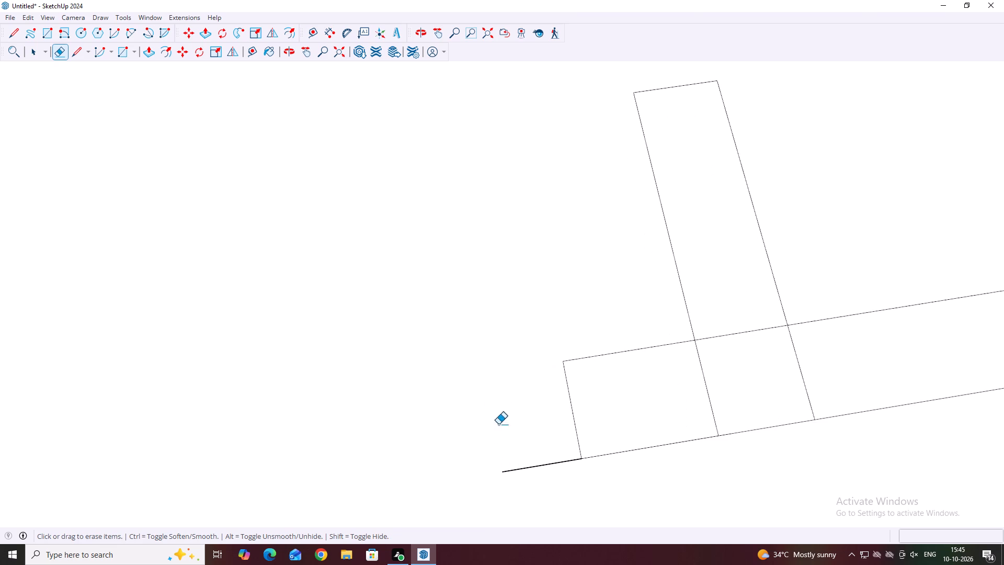
left_click_drag(499, 371, 544, 482)
scroll(523, 424, "down", 8)
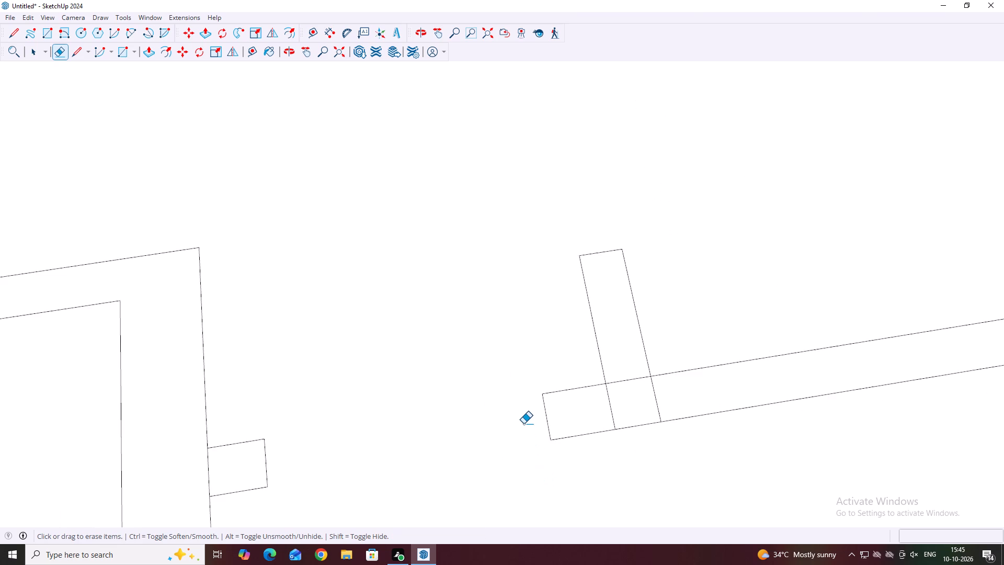
scroll(523, 423, "down", 6)
key("space")
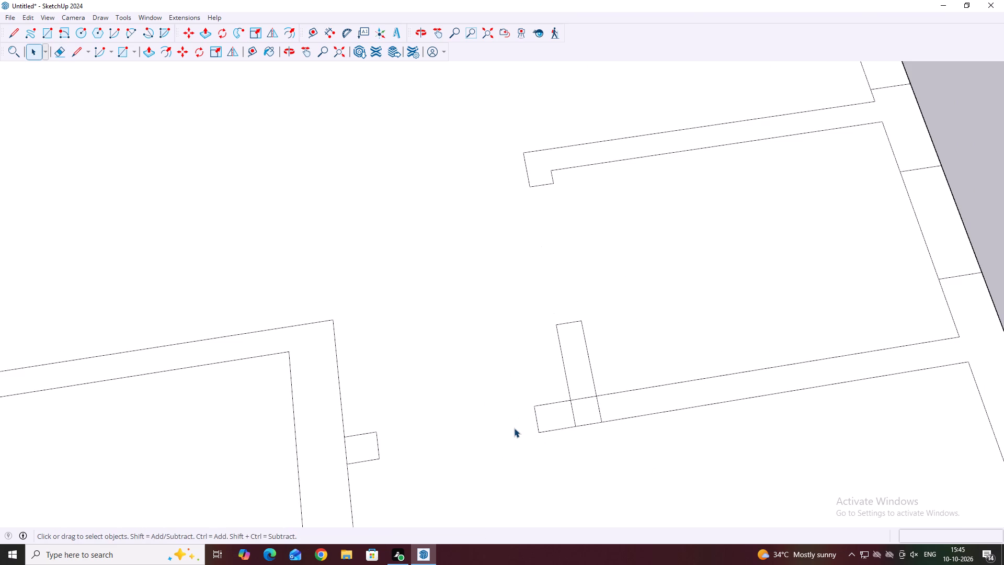
Erase the leftover lines crossing the junction of the small room's left-wall stub and the lower wall.
scroll(597, 314, "down", 20)
middle_click_drag(645, 343, 612, 390)
scroll(612, 390, "down", 1)
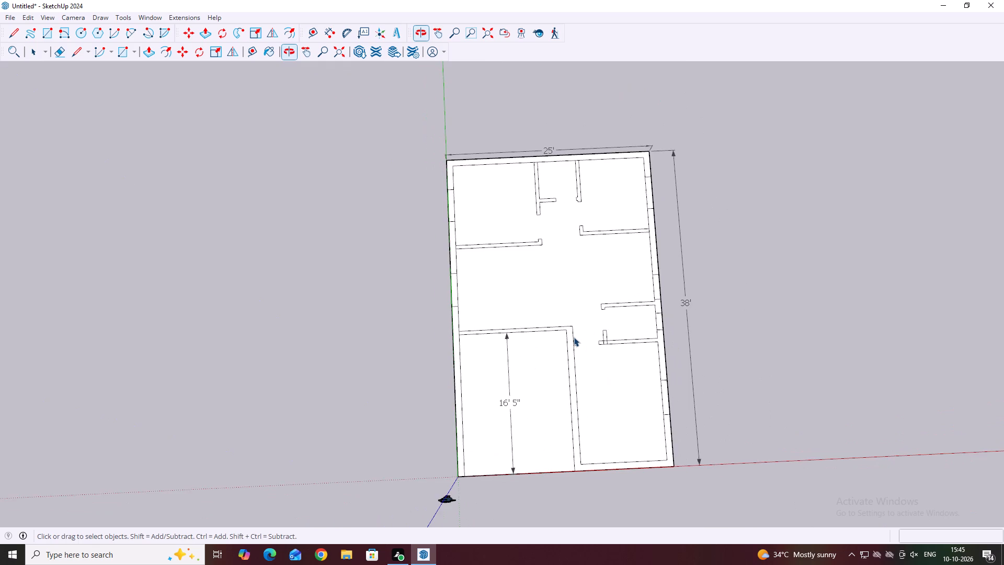
scroll(574, 336, "up", 4)
scroll(627, 342, "up", 3)
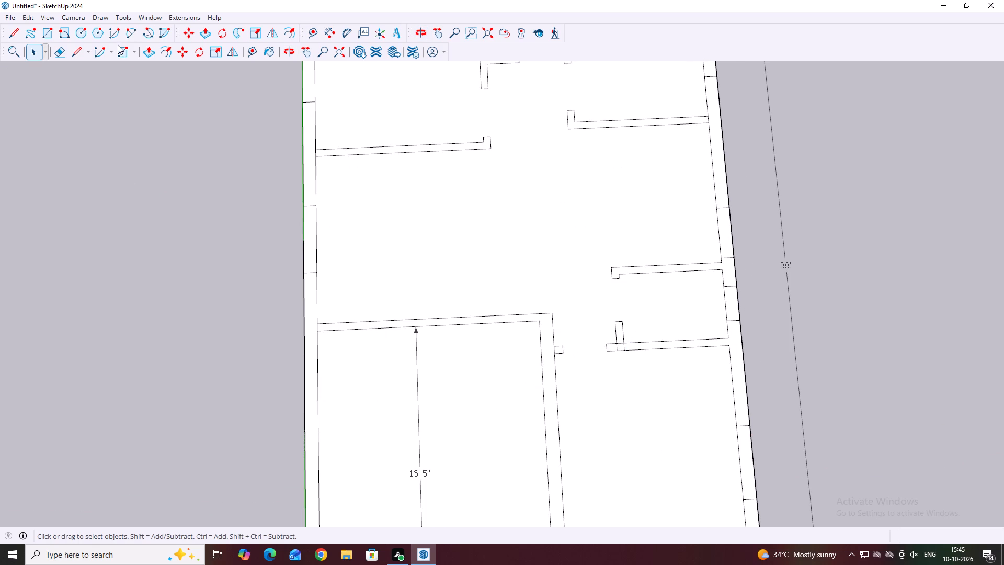
left_click(61, 56)
scroll(596, 351, "up", 8)
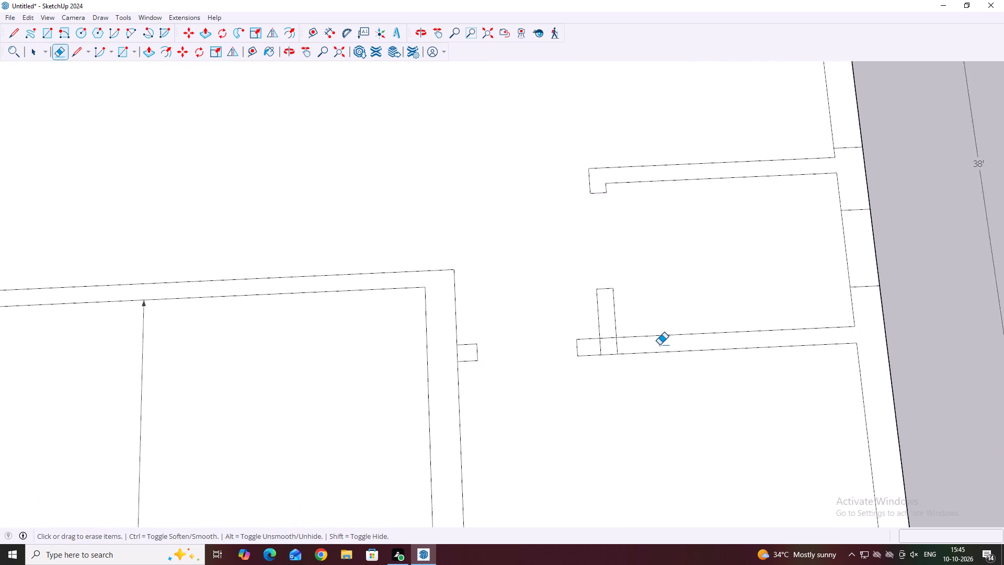
scroll(659, 345, "up", 8)
left_click_drag(575, 356, 609, 315)
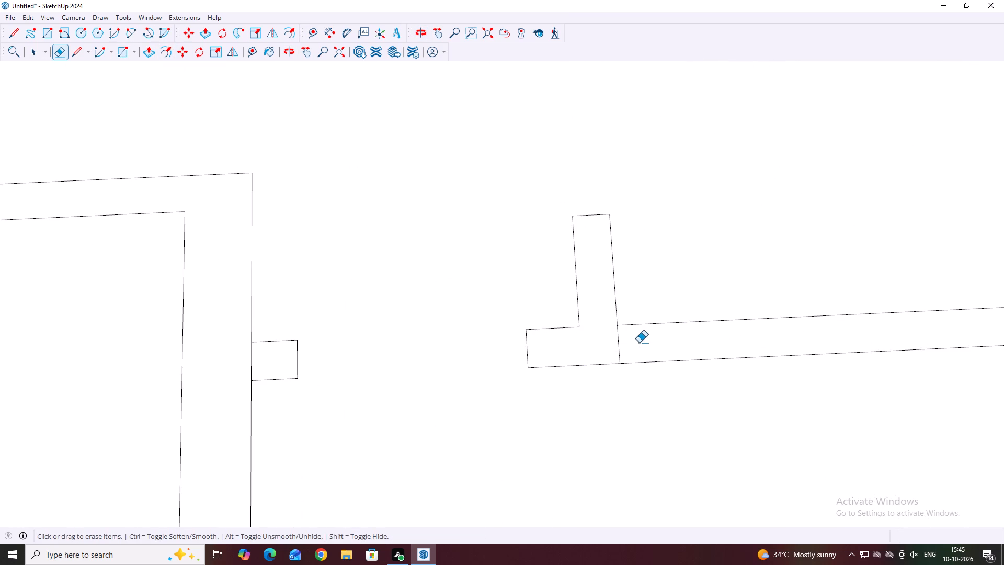
left_click_drag(640, 343, 595, 344)
Examine the whole floor plan to check its walls and openings.
scroll(541, 362, "down", 13)
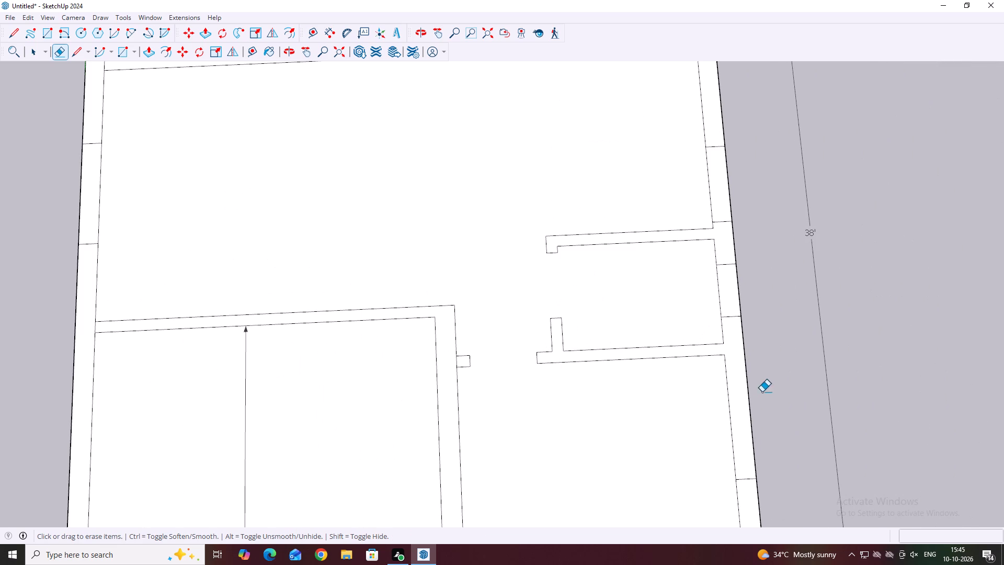
middle_click_drag(762, 311, 768, 426)
scroll(737, 248, "down", 5)
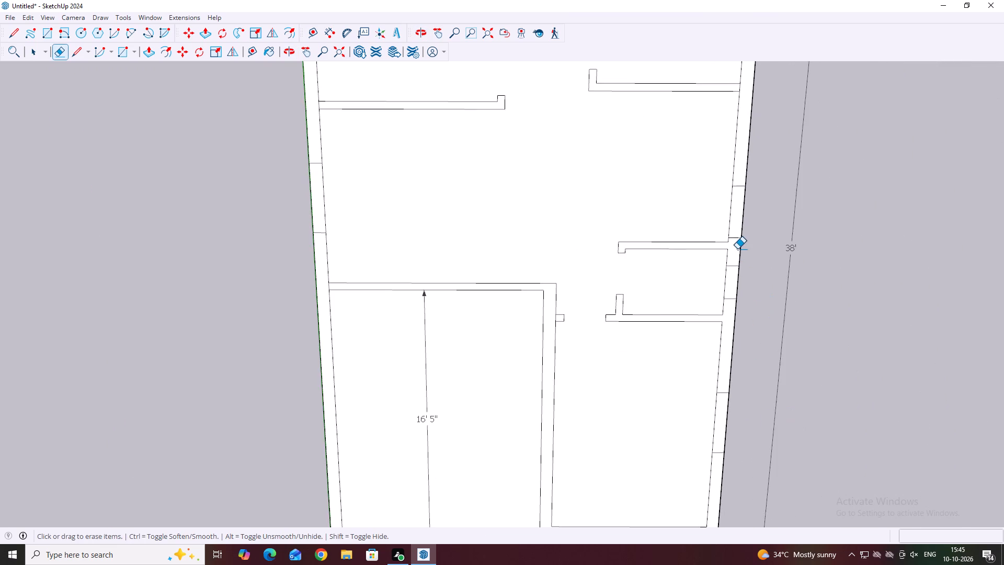
scroll(737, 249, "down", 4)
middle_click_drag(754, 403, 746, 344)
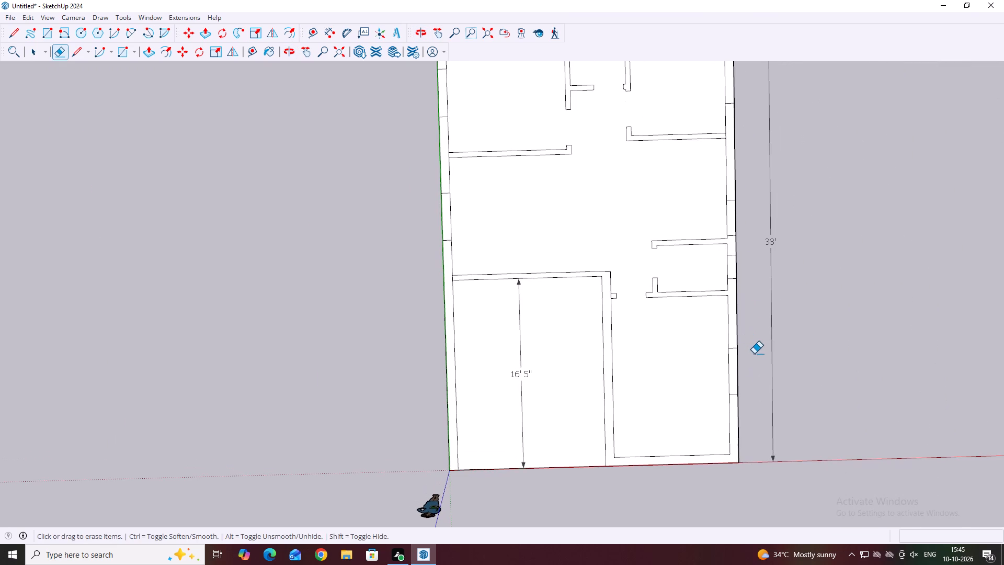
key("space")
scroll(734, 359, "down", 6)
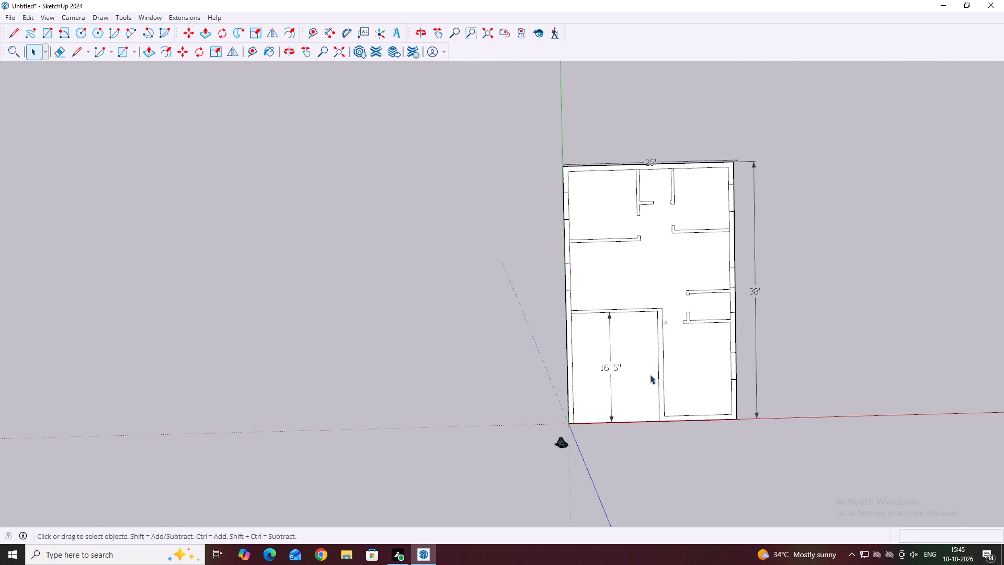
middle_click_drag(651, 376, 668, 359)
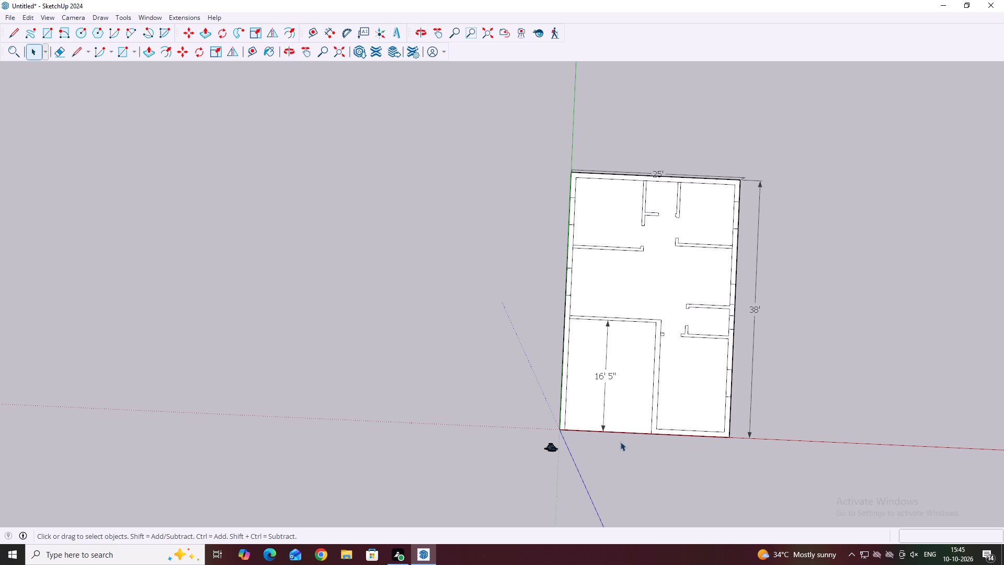
Draw a 5" line across the upper wall of the lower-left room, starting at the room's inner right corner.
scroll(714, 392, "up", 3)
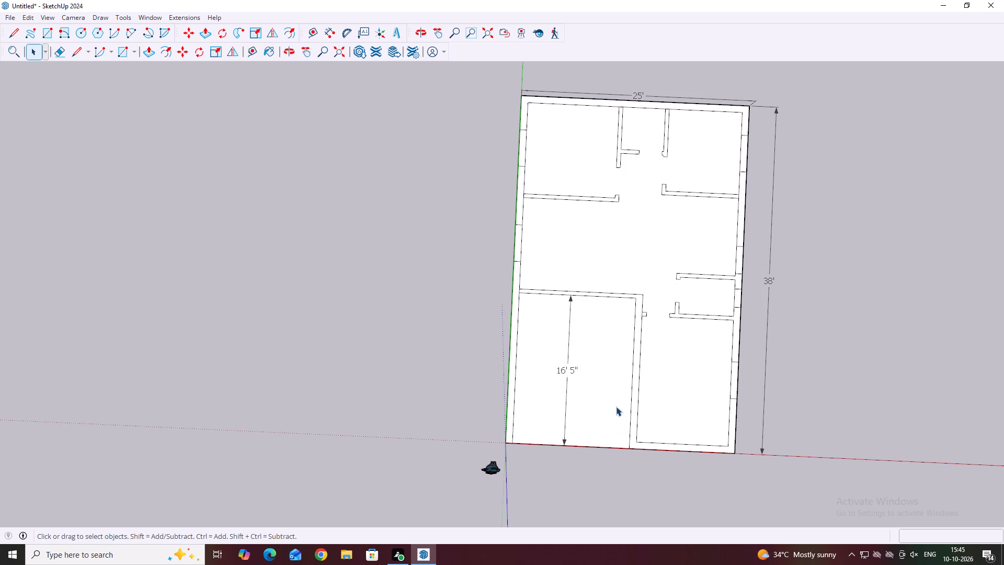
scroll(631, 288, "up", 6)
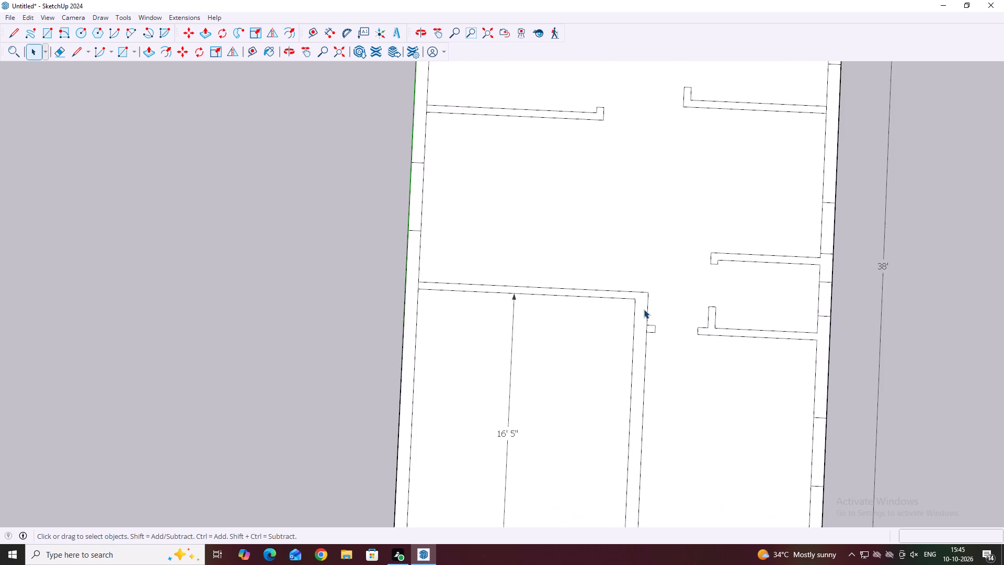
scroll(644, 309, "up", 3)
left_click(8, 36)
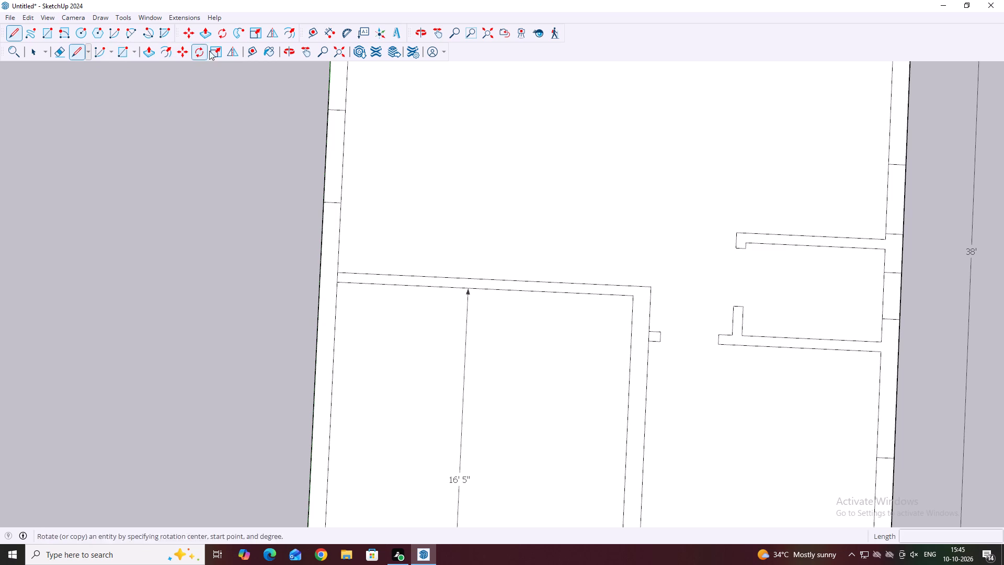
left_click(81, 55)
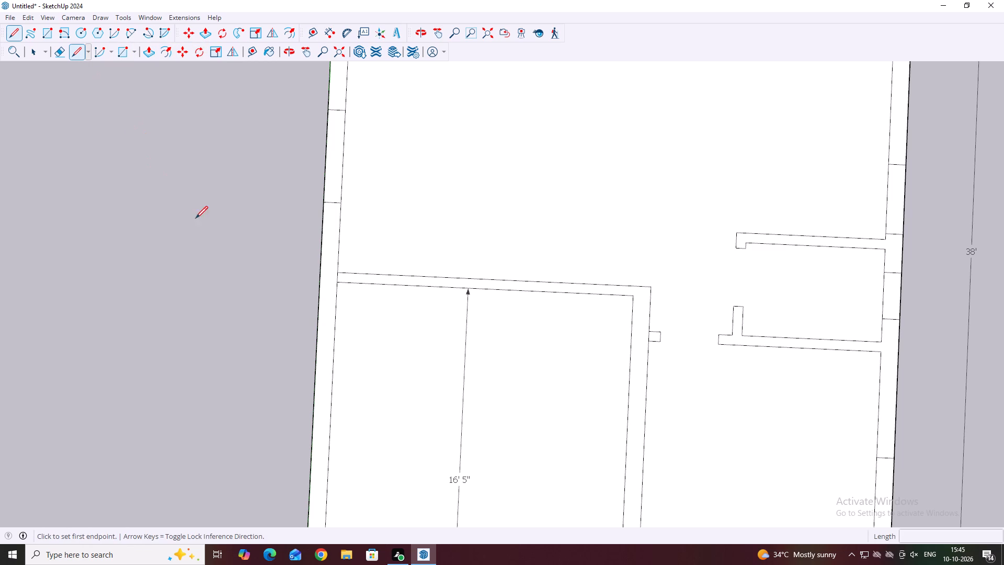
scroll(586, 295, "up", 7)
scroll(713, 313, "up", 3)
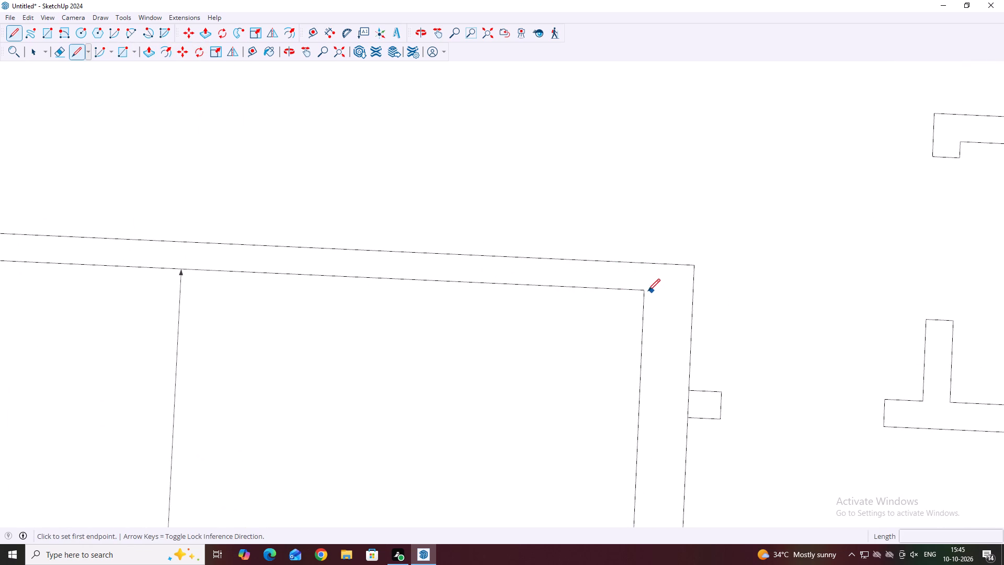
left_click(645, 291)
left_click(649, 261)
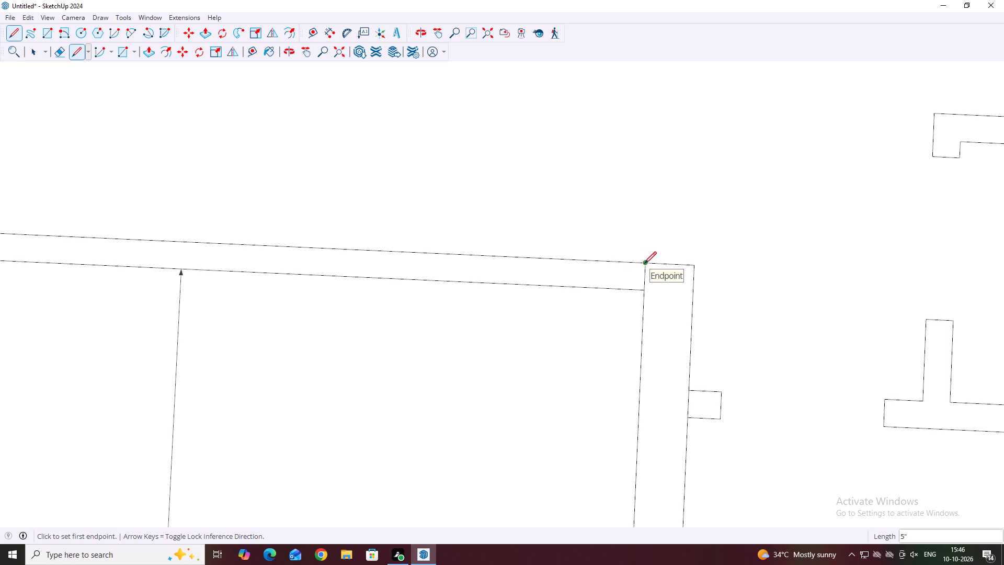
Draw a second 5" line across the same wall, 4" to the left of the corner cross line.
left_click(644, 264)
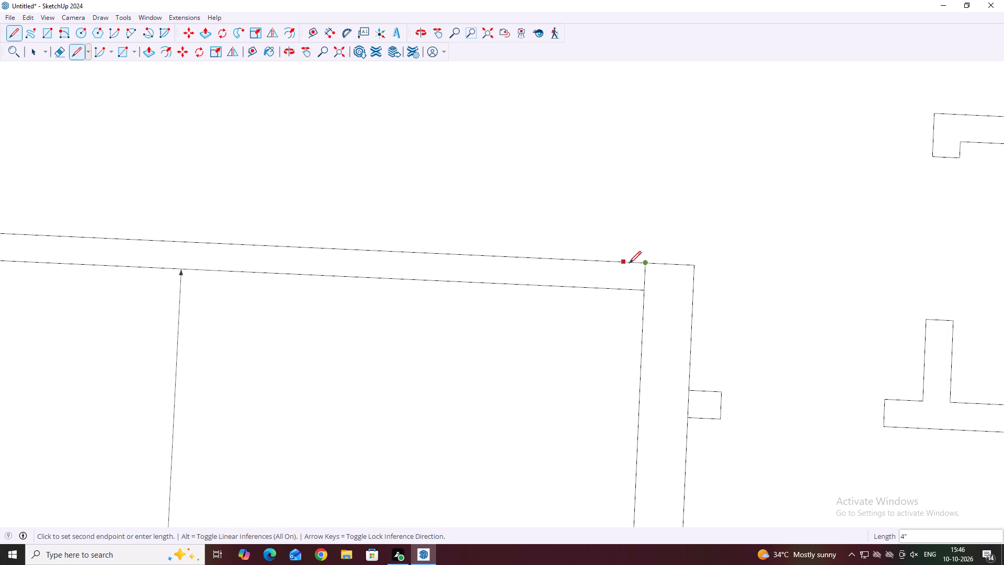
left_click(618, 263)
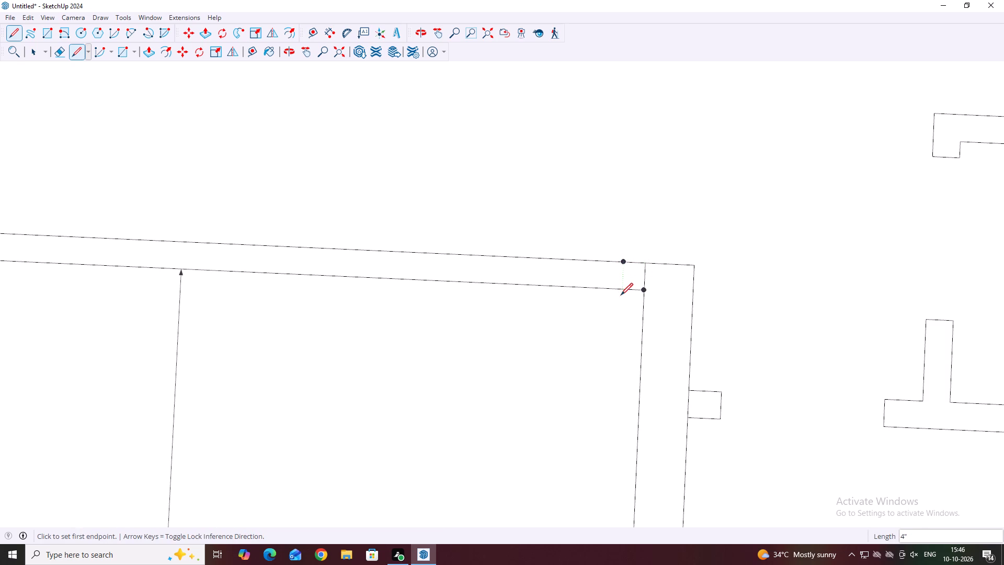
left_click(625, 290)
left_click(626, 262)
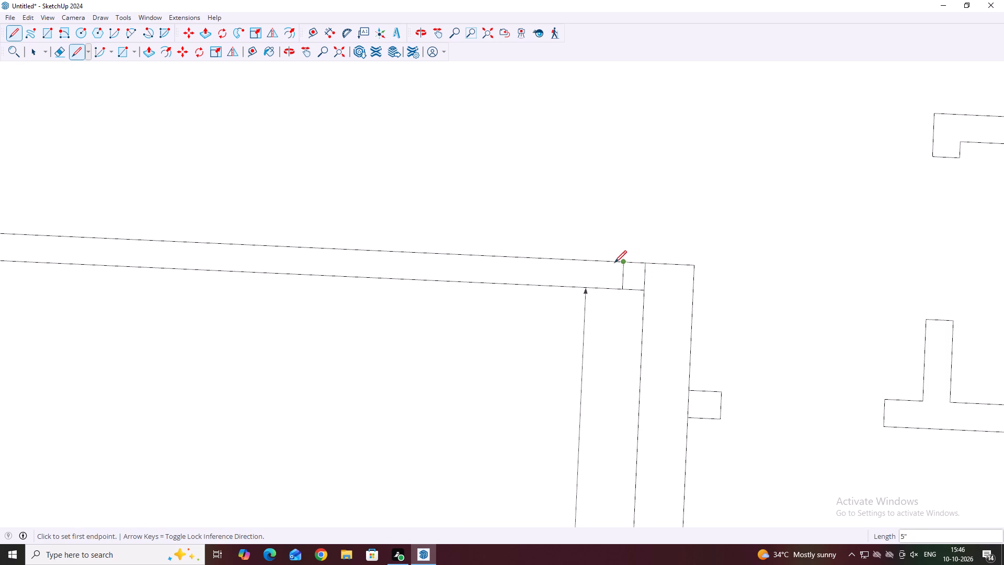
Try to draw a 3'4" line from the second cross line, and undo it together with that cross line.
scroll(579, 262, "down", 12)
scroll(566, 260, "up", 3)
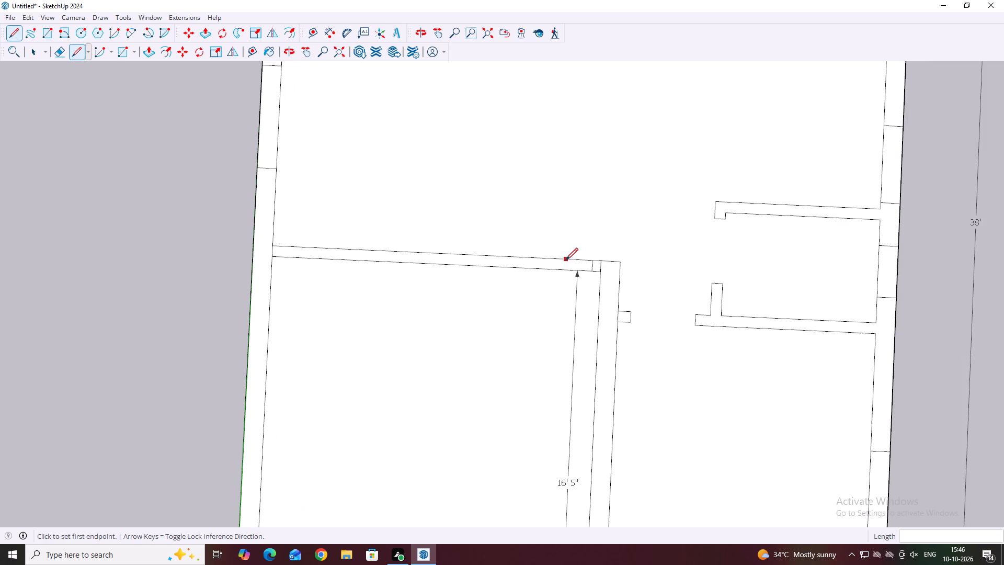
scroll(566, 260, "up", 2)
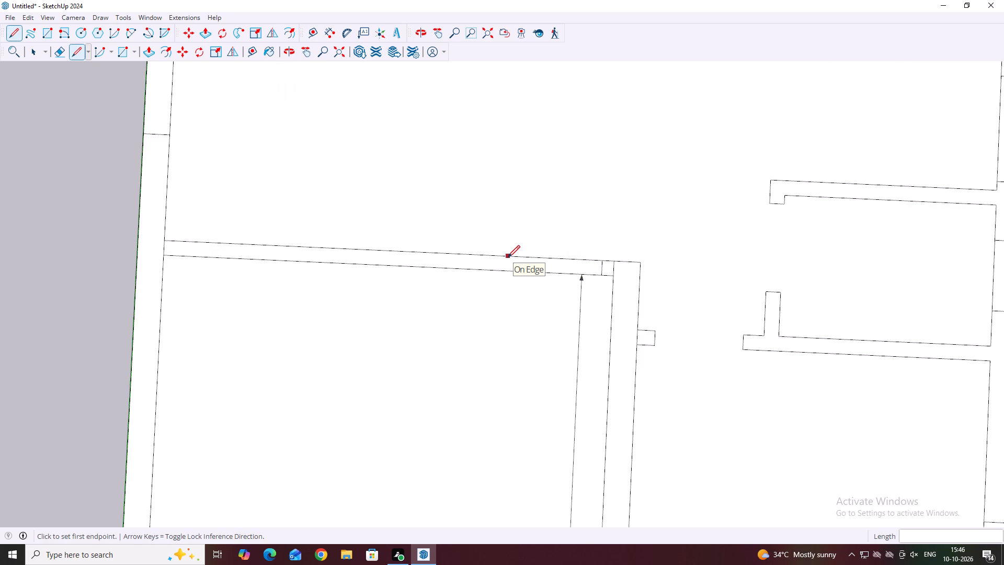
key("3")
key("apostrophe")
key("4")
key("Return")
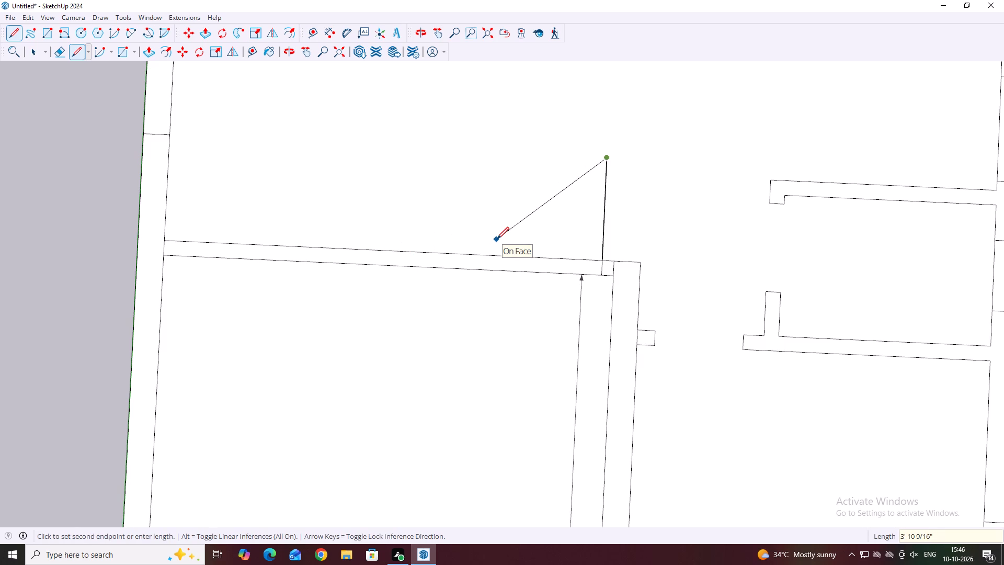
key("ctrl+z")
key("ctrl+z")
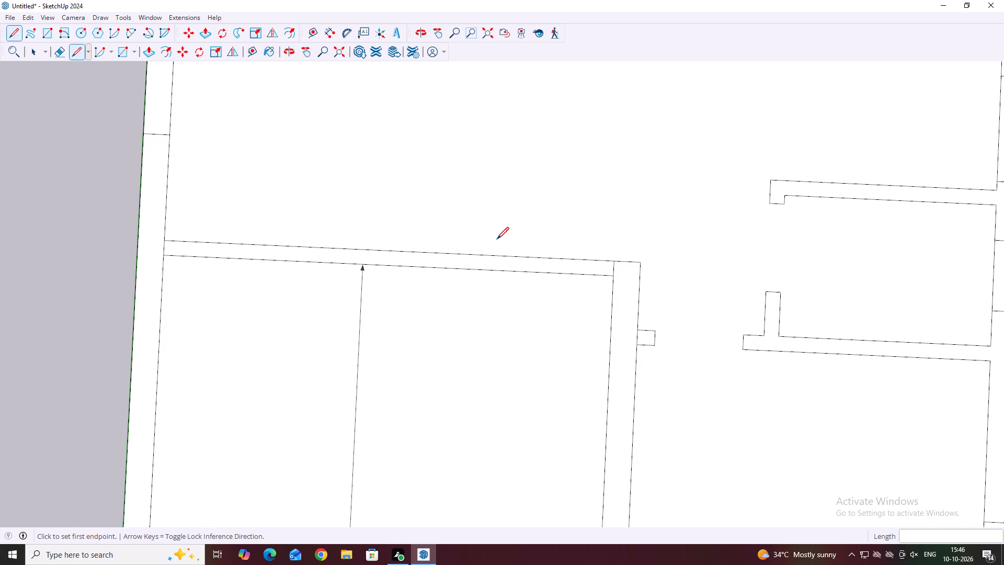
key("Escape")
Copy the corner cross line 4" to the left along the lower-left room's upper wall.
scroll(597, 280, "up", 5)
key("Escape")
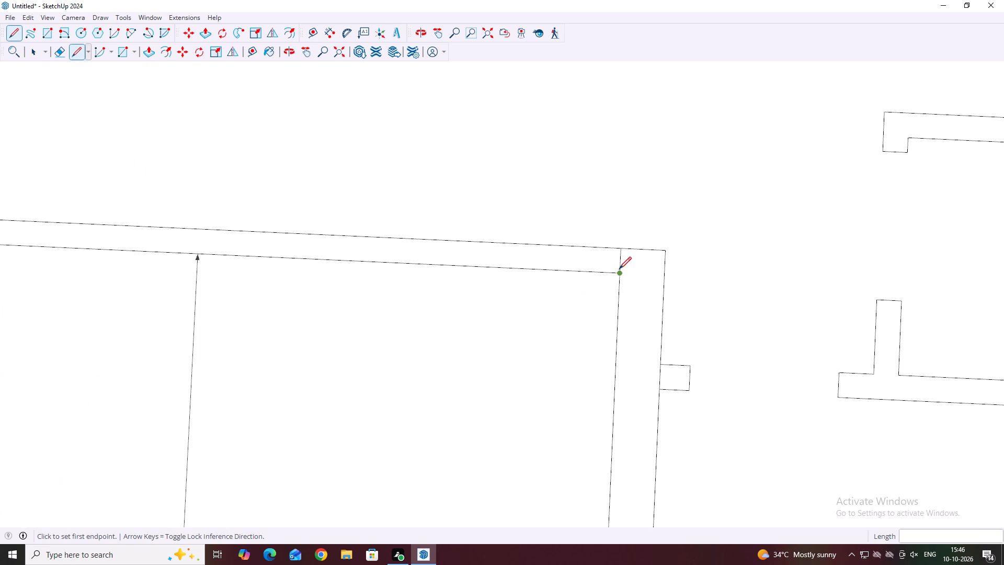
key("space")
left_click(620, 267)
key("m")
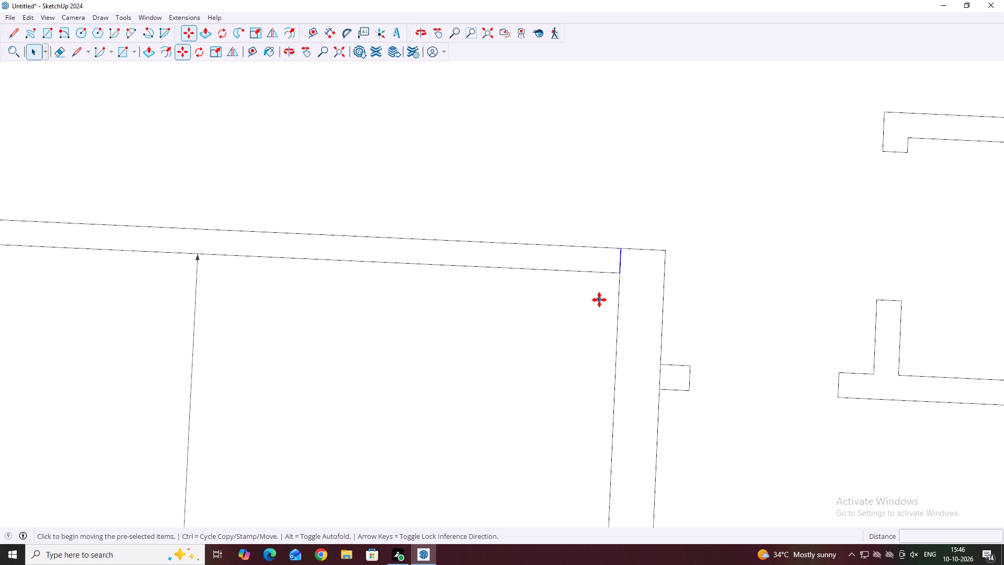
scroll(609, 287, "up", 6)
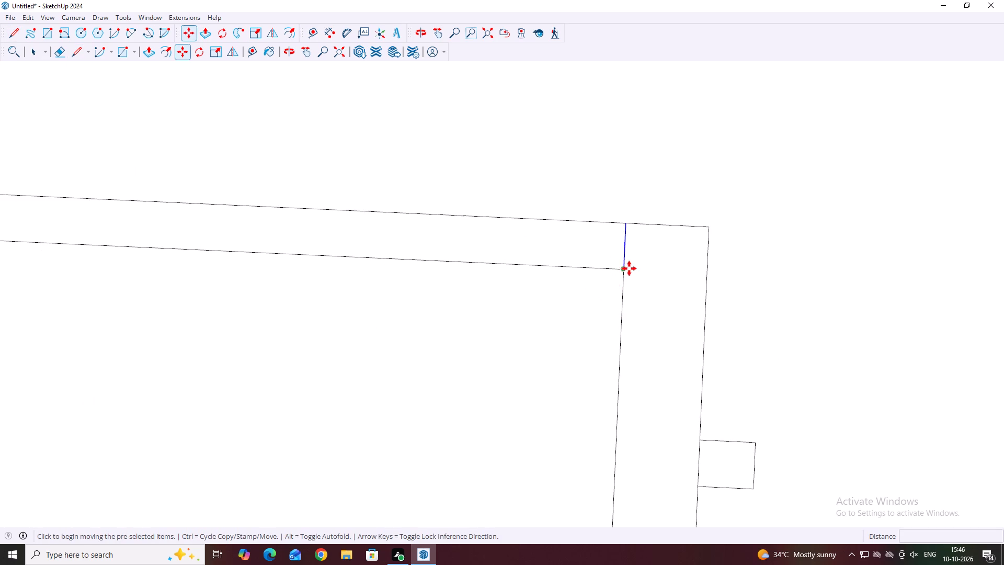
left_click(623, 268)
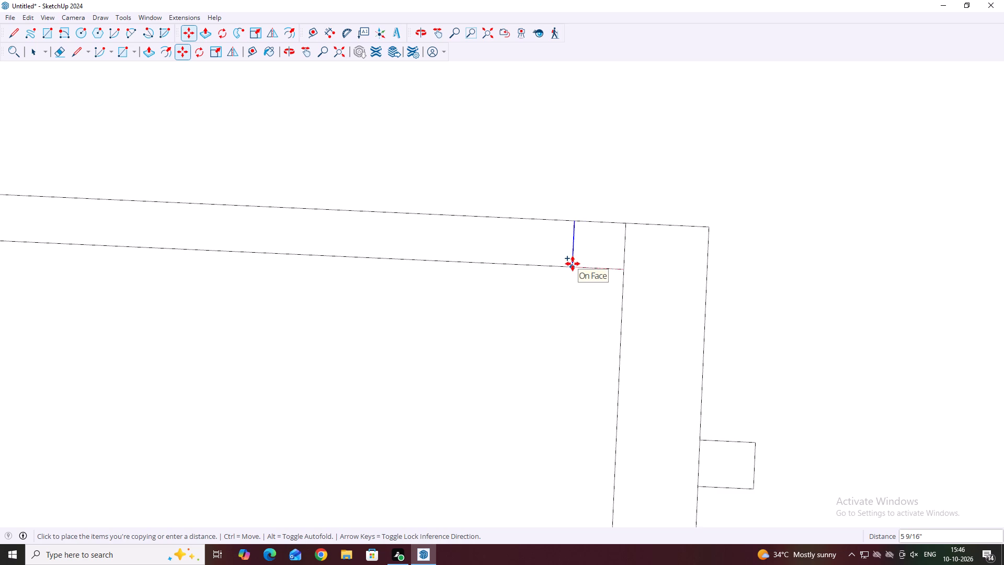
type("4'")
key("BackSpace")
key("Return")
key("Escape")
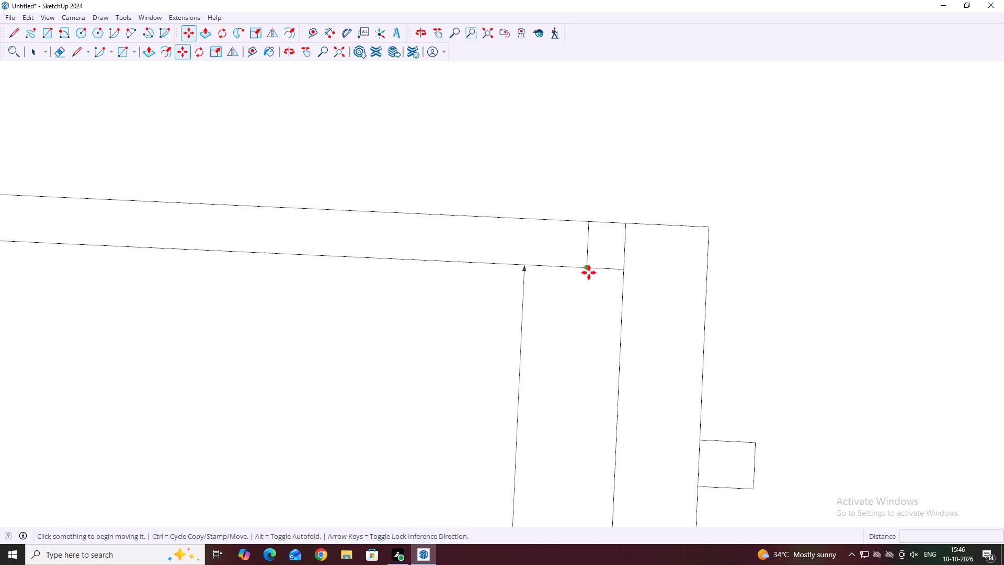
Copy the 4" offset cross line 3'4" to the left along the wall to mark the door width.
key("space")
left_click(585, 257)
left_click(587, 261)
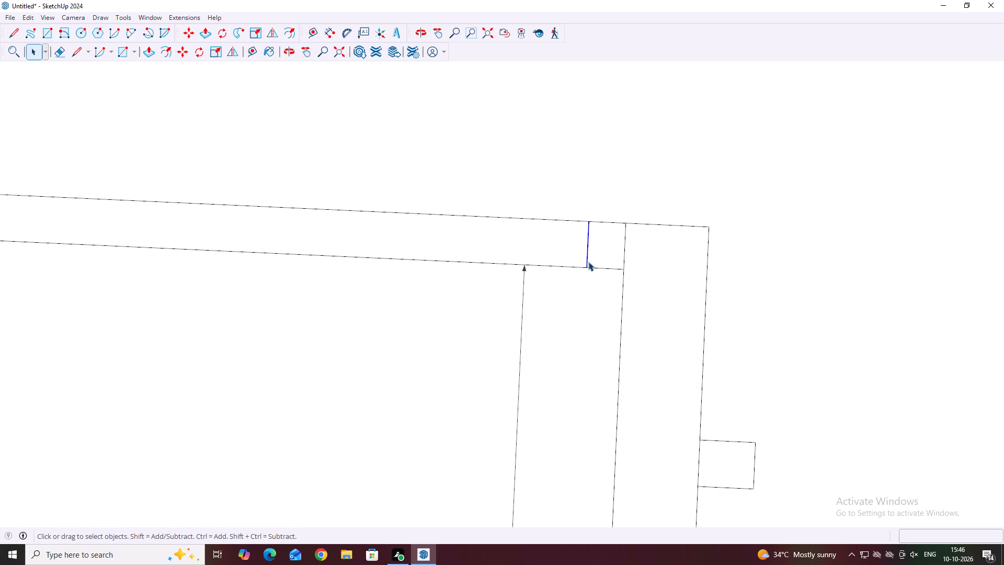
key("m")
left_click(585, 267)
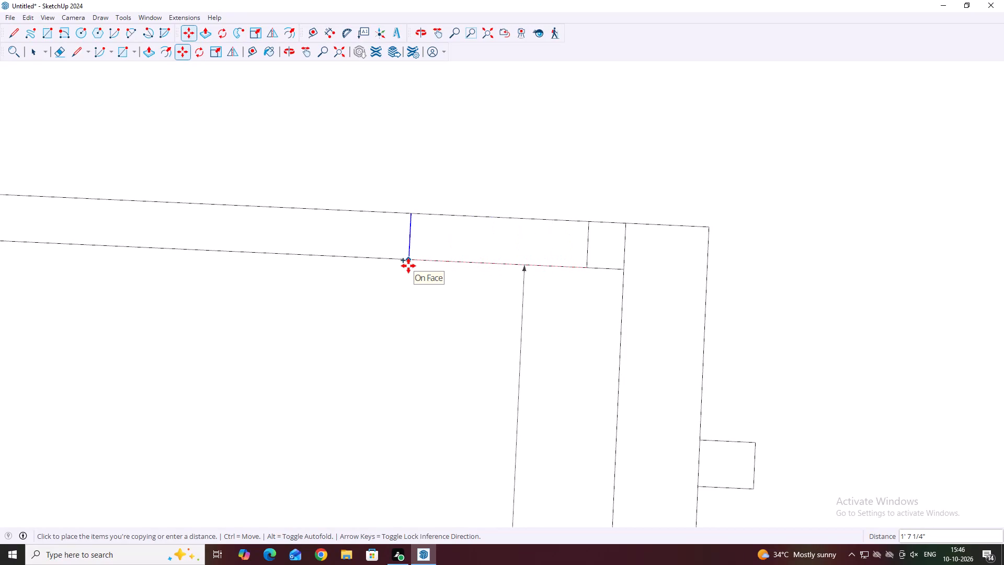
type("3'4")
key("Return")
key("space")
left_click_drag(426, 339, 431, 340)
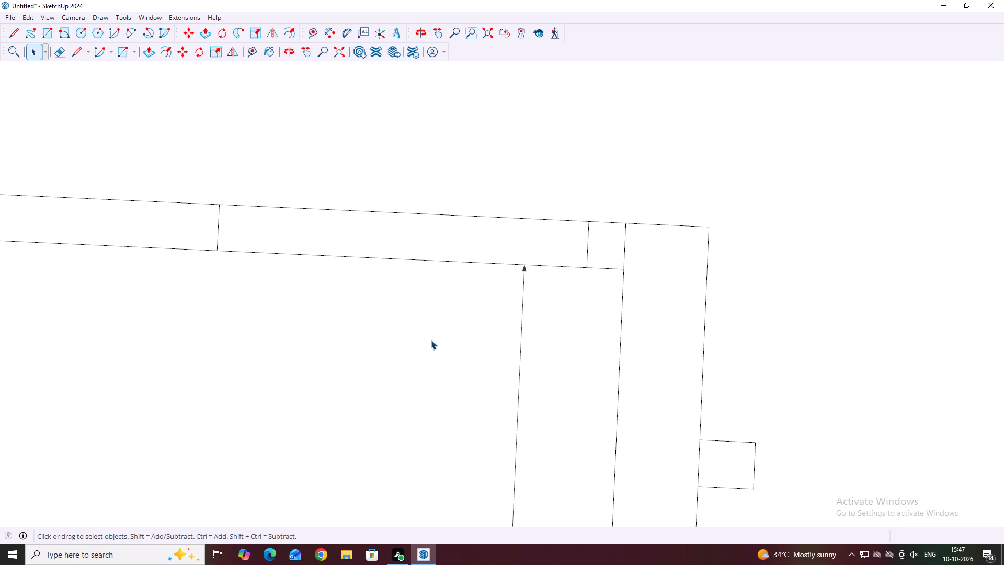
key("Escape")
Erase the original cross line at the inner corner where the upper wall meets the vertical wall.
scroll(475, 229, "down", 12)
scroll(549, 228, "up", 4)
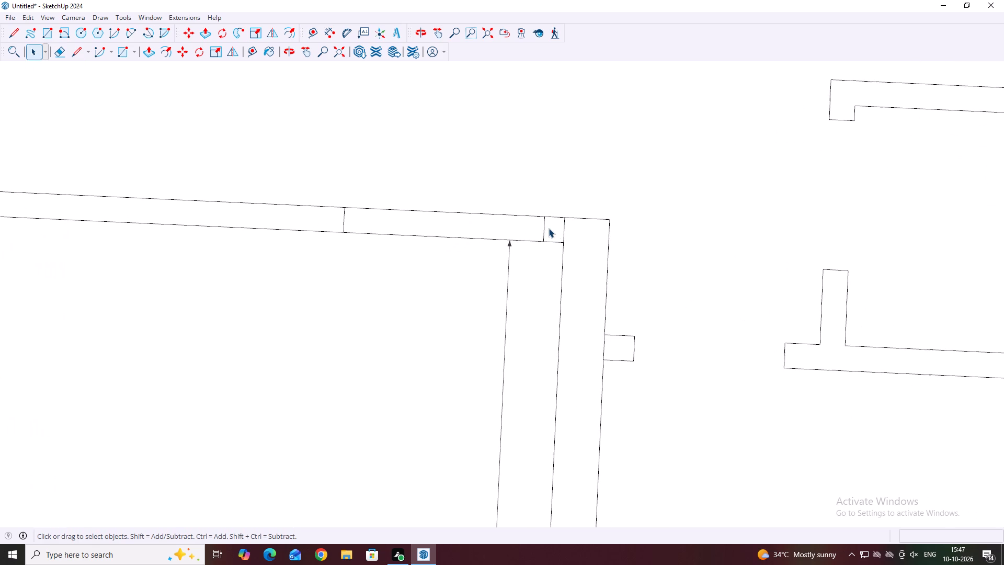
scroll(549, 228, "up", 1)
key("e")
scroll(571, 222, "up", 9)
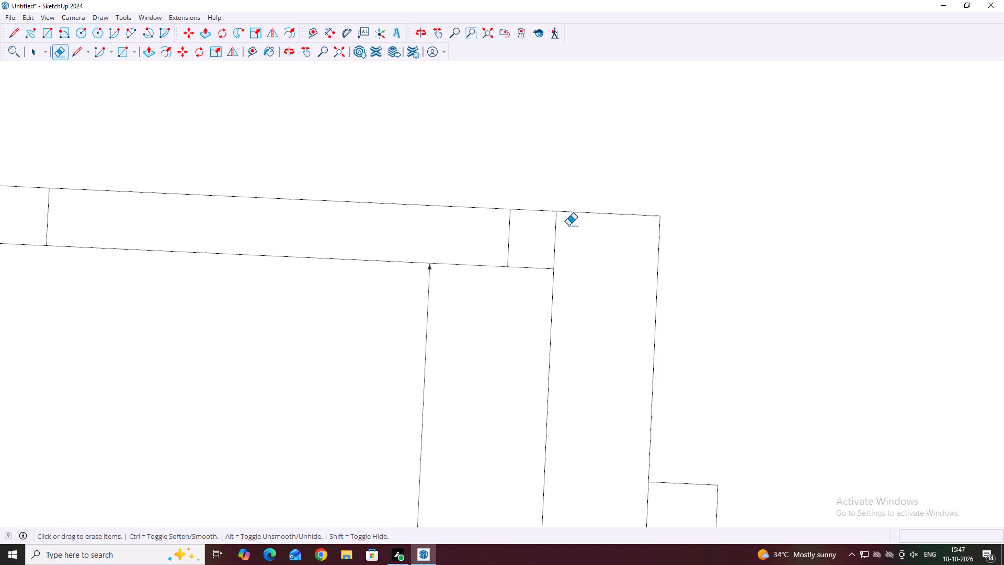
scroll(568, 225, "up", 3)
left_click_drag(524, 223, 582, 278)
scroll(583, 273, "down", 18)
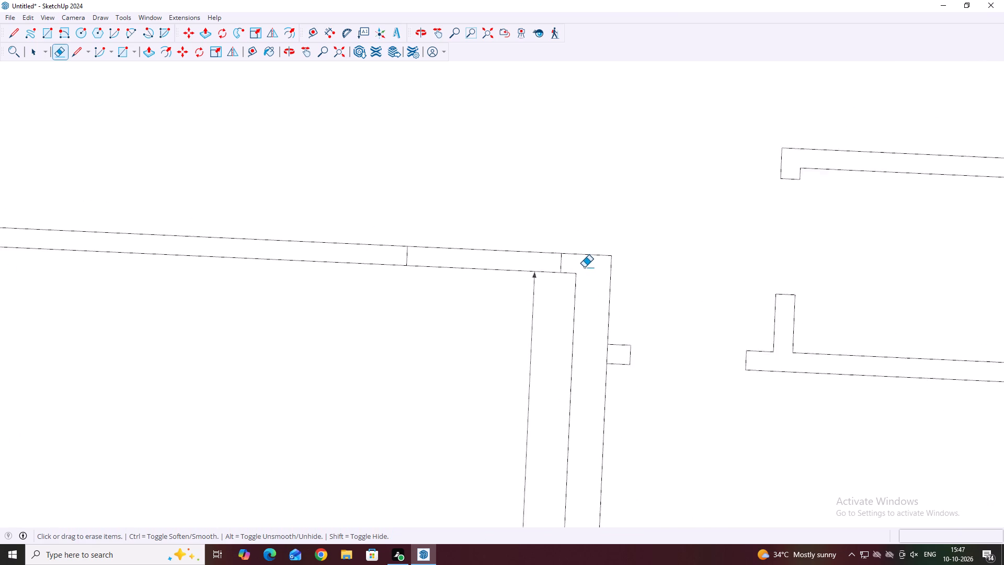
Erase both wall edges between the two remaining cross lines to open the 3'4" doorway.
scroll(584, 267, "down", 2)
left_click_drag(485, 288, 495, 228)
scroll(568, 287, "down", 12)
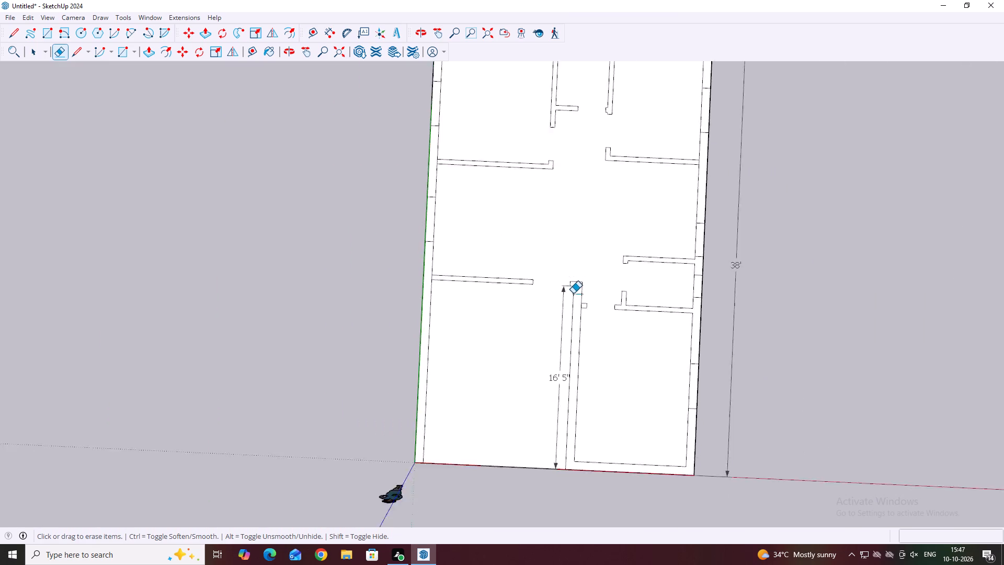
scroll(573, 293, "down", 3)
middle_click_drag(605, 270, 590, 425)
key("Escape")
key("space")
Erase the line separating the short stub from the vertical wall between the two lower rooms.
scroll(593, 323, "up", 4)
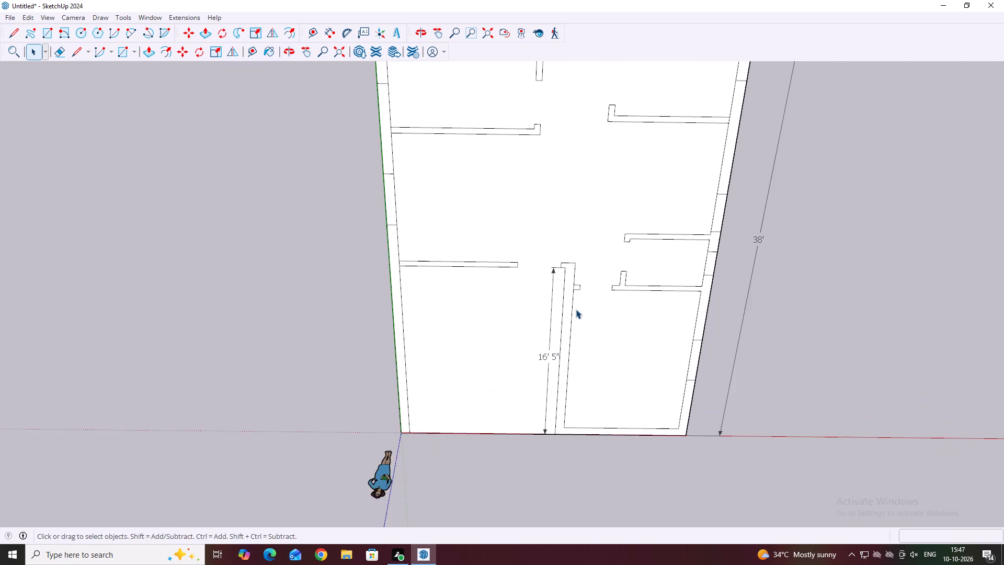
scroll(576, 309, "up", 8)
key("e")
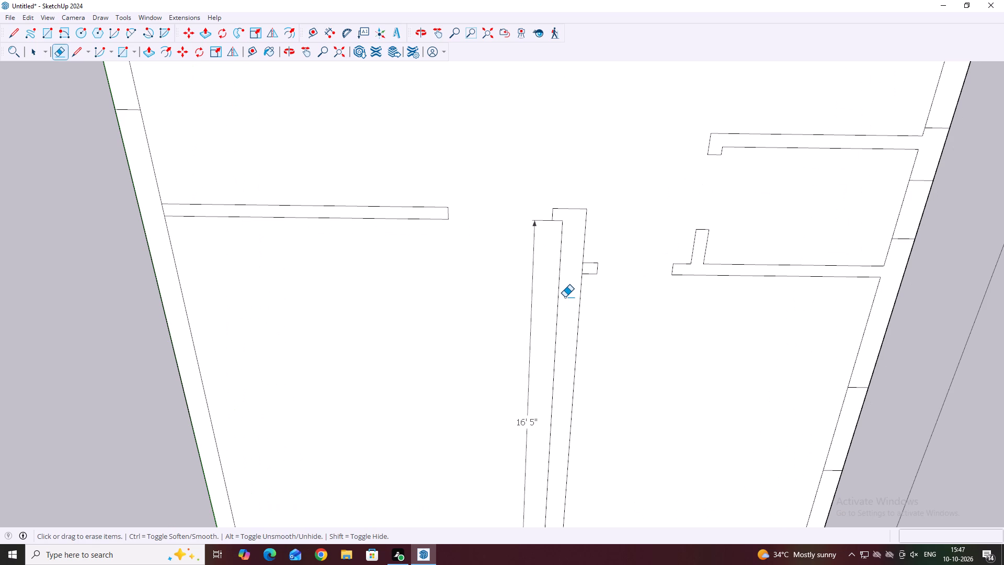
scroll(577, 262, "up", 8)
middle_click(580, 264)
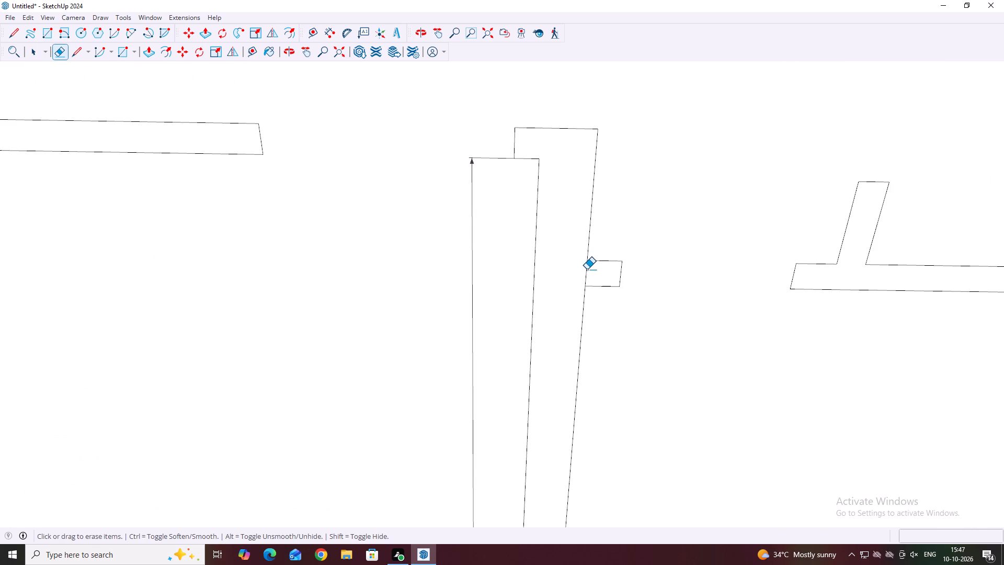
scroll(586, 278, "up", 4)
left_click(584, 272)
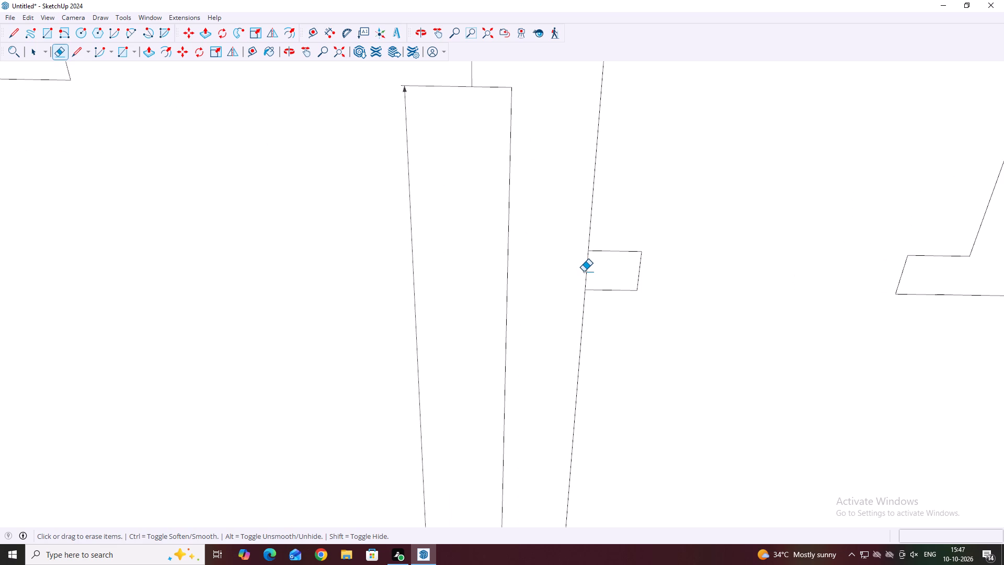
left_click(586, 272)
Delete the 16' 5" dimension beside the vertical wall between the two lower rooms.
scroll(533, 318, "down", 13)
middle_click_drag(576, 329, 606, 211)
middle_click_drag(532, 358, 595, 222)
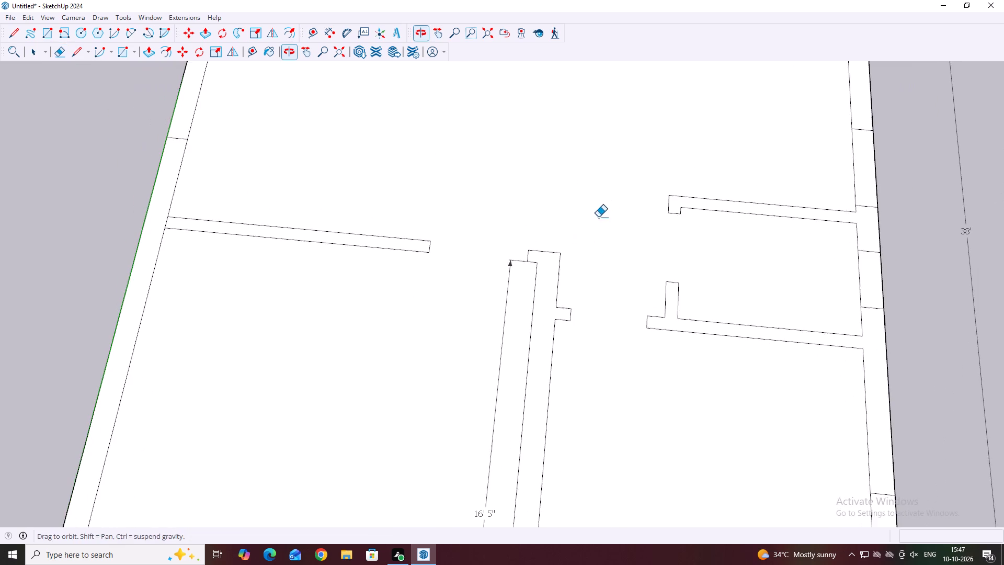
key("space")
scroll(601, 216, "down", 8)
left_click(546, 361)
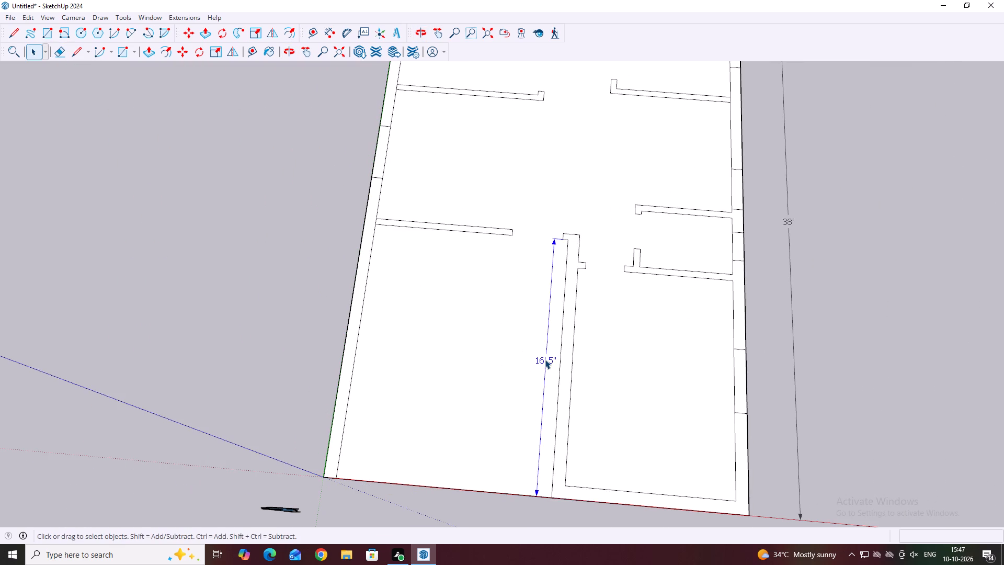
key("Delete")
Measure the open front edge of the lower-left room between the outer wall and the vertical wall.
scroll(572, 260, "up", 2)
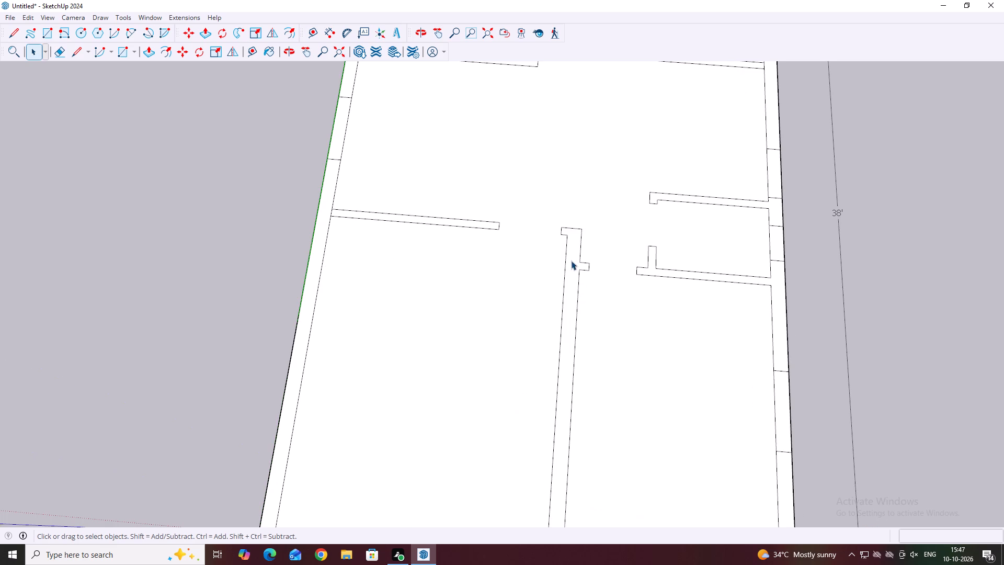
middle_click_drag(521, 245, 586, 291)
scroll(586, 291, "down", 8)
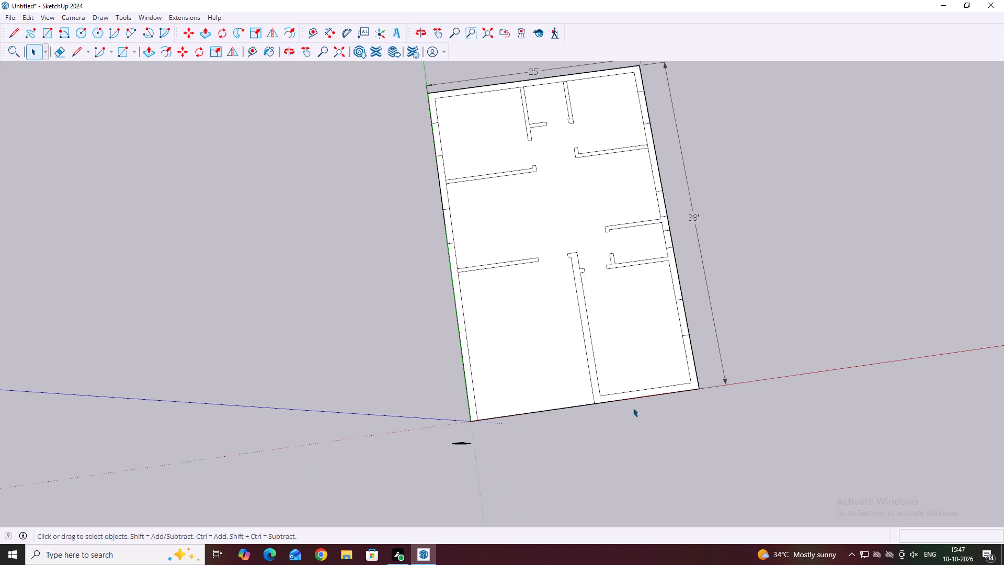
scroll(482, 422, "up", 2)
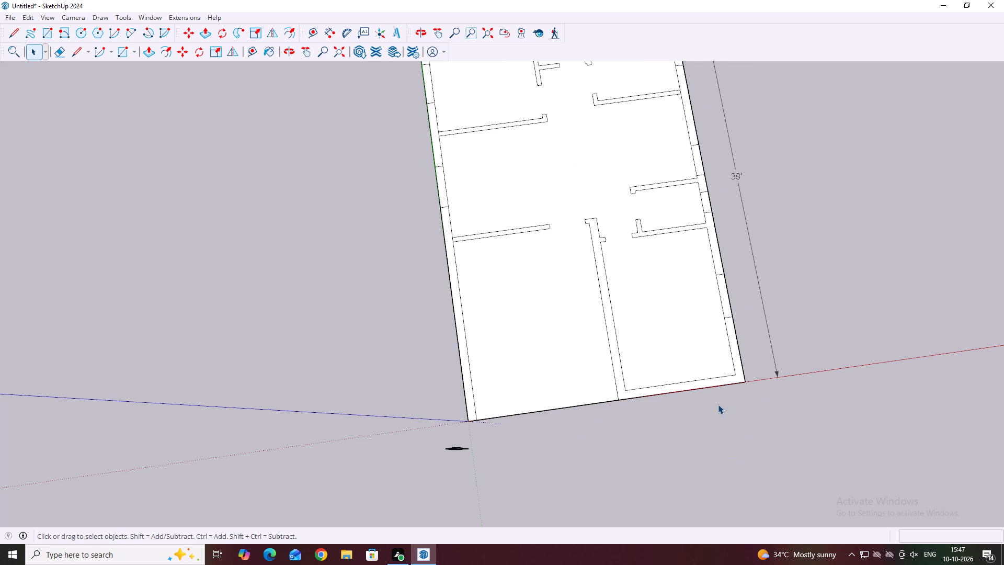
middle_click_drag(712, 404, 679, 365)
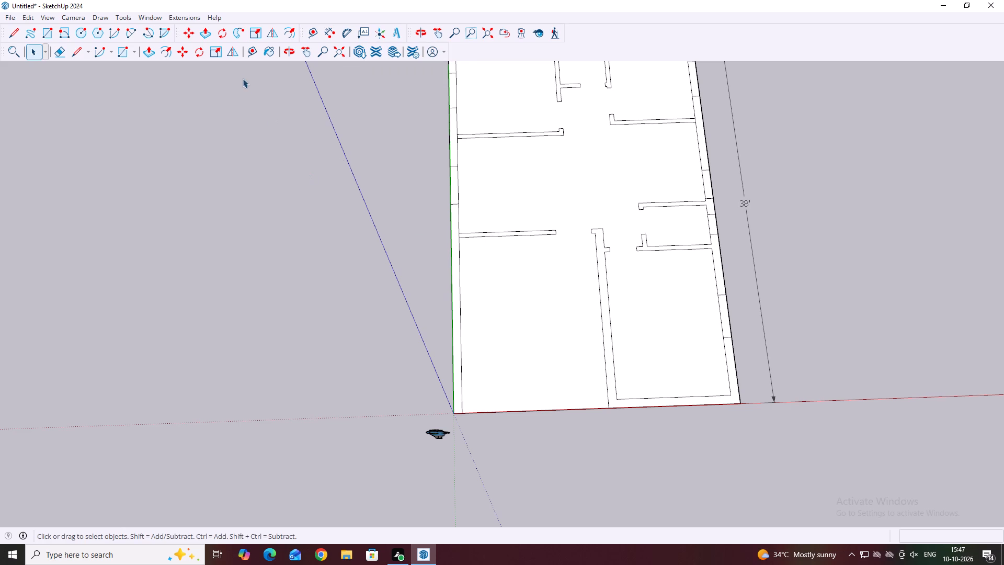
left_click(330, 33)
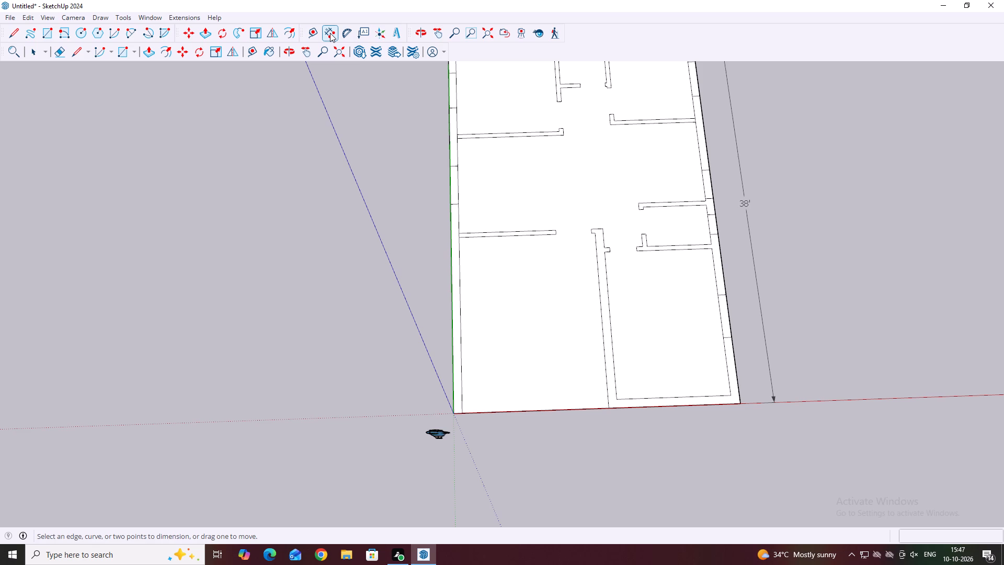
left_click(500, 413)
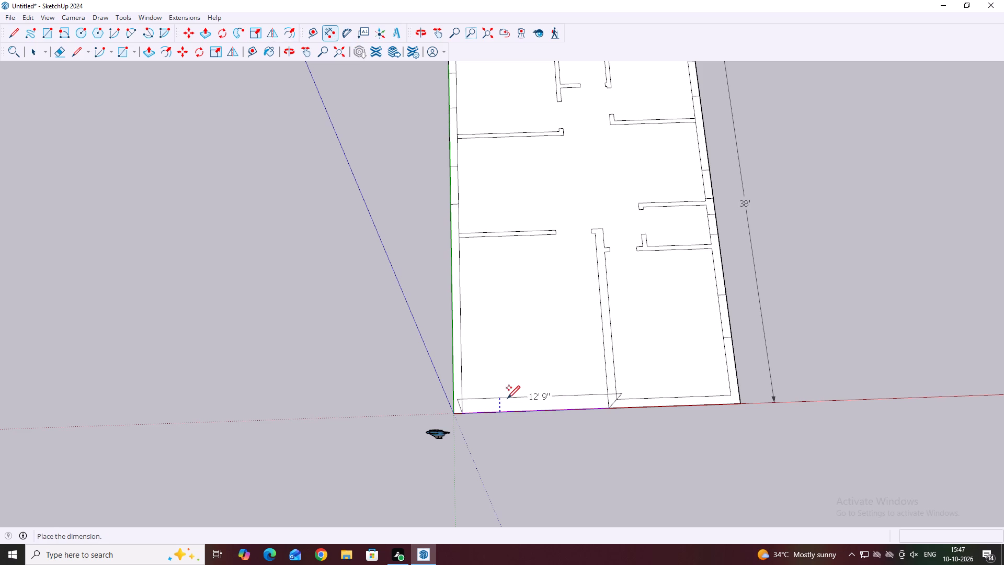
scroll(504, 427, "up", 2)
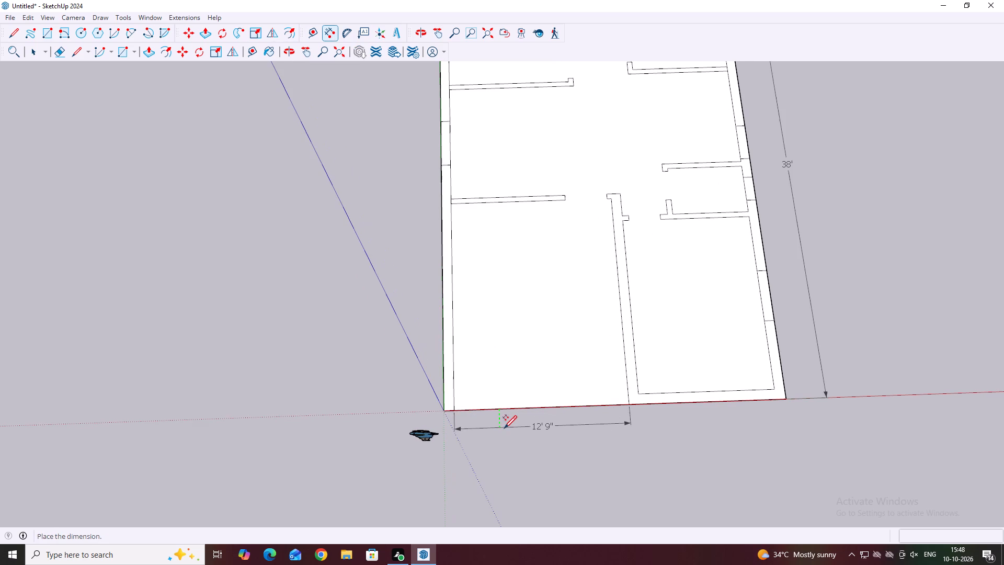
key("space")
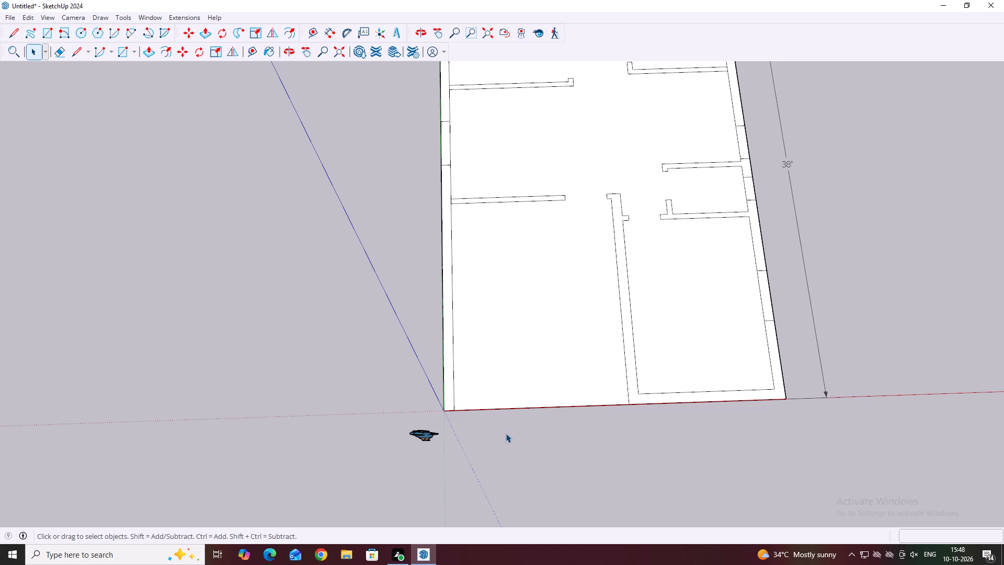
Erase the outer wall's inner-face segments where the two horizontal inner walls join the wall along the green axis.
scroll(786, 350, "down", 6)
middle_click_drag(750, 299, 738, 330)
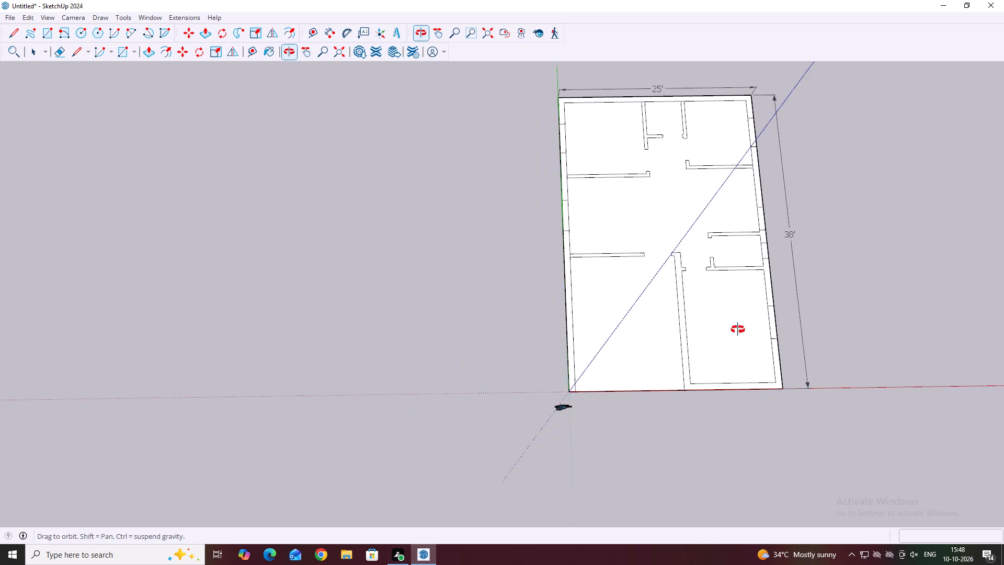
middle_click_drag(738, 330, 687, 333)
middle_click_drag(810, 360, 687, 255)
scroll(614, 226, "up", 16)
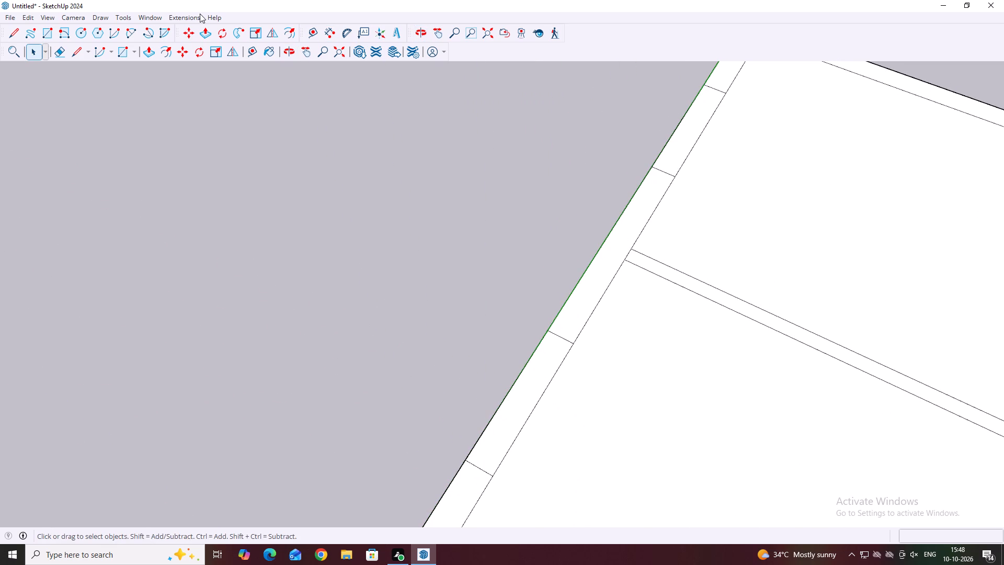
left_click(56, 52)
scroll(617, 253, "up", 2)
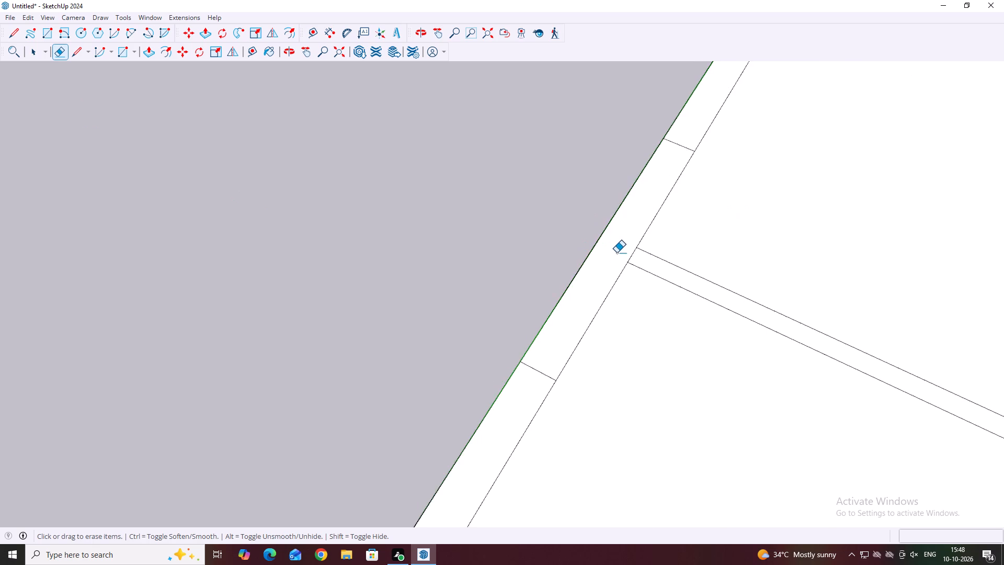
scroll(617, 253, "up", 8)
left_click_drag(645, 256, 611, 238)
scroll(618, 238, "down", 3)
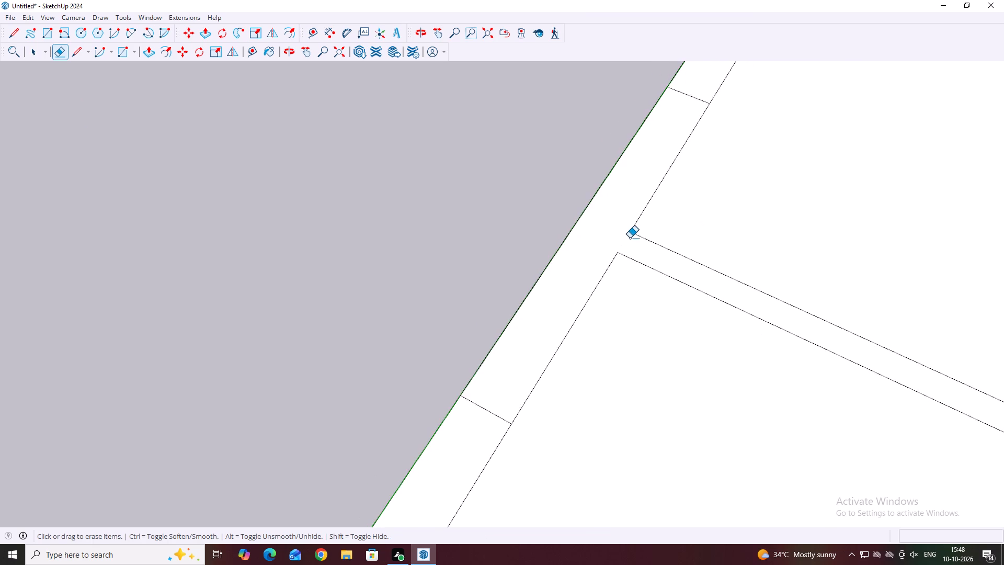
scroll(630, 238, "down", 13)
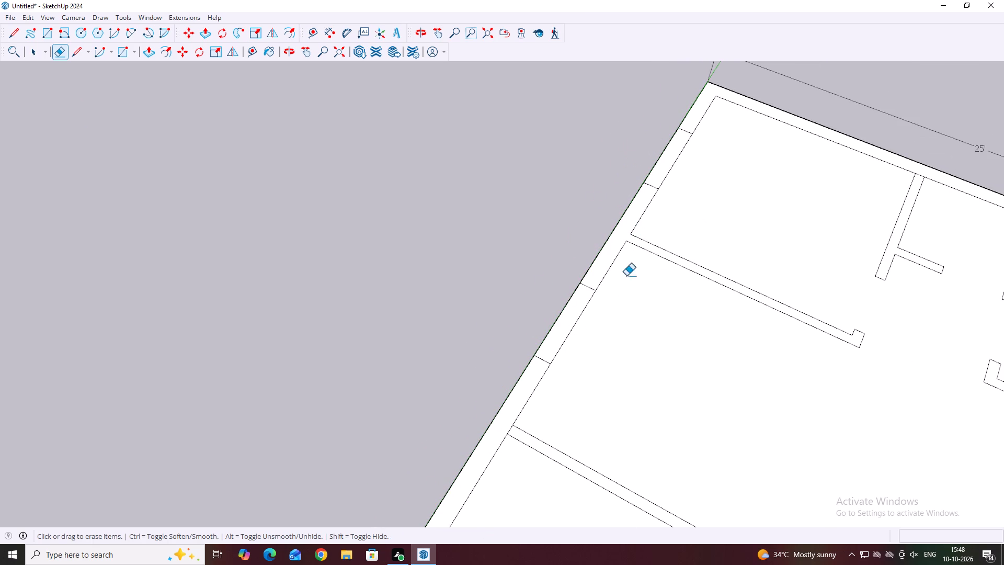
scroll(629, 310, "down", 12)
scroll(595, 336, "up", 15)
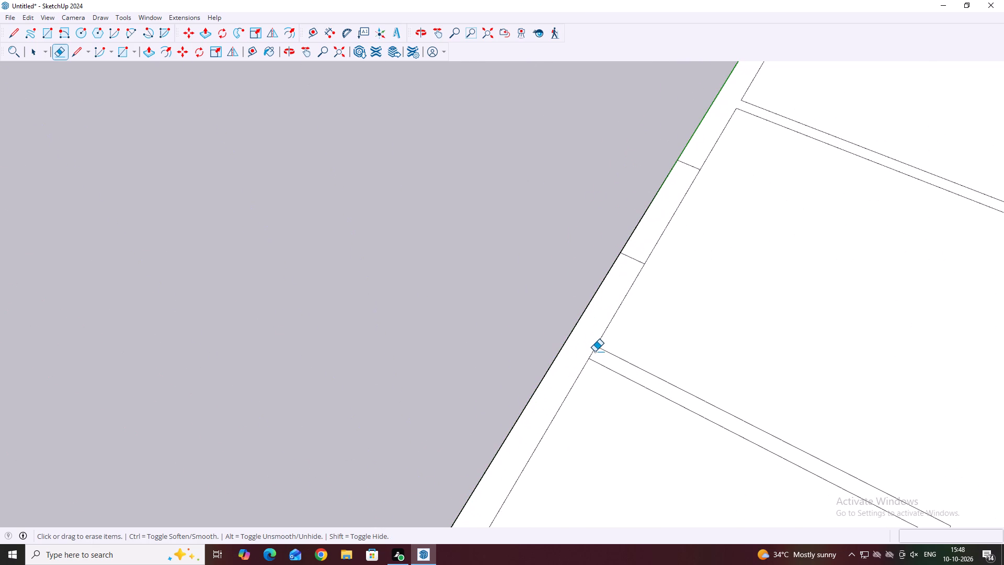
left_click_drag(595, 352, 589, 351)
scroll(537, 317, "down", 17)
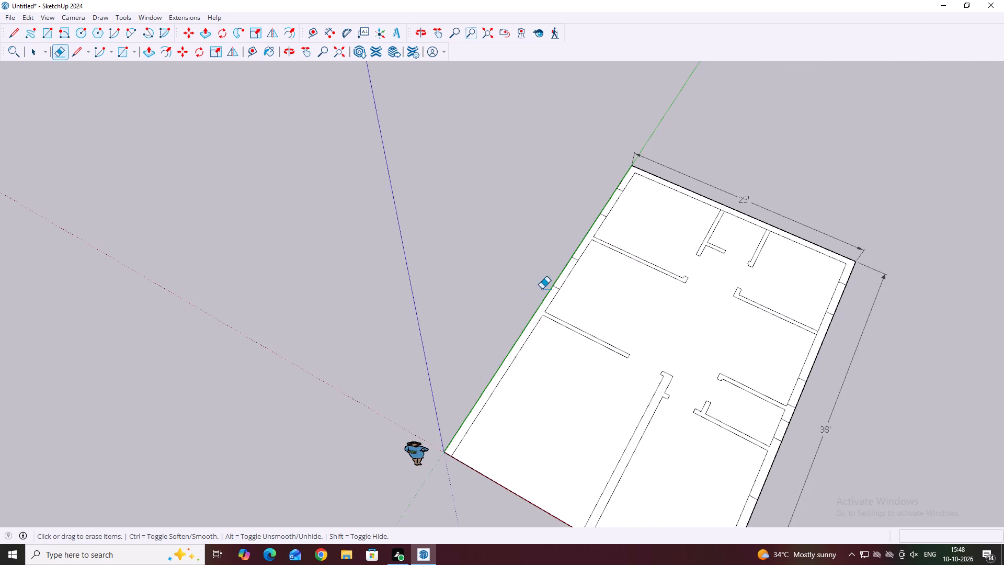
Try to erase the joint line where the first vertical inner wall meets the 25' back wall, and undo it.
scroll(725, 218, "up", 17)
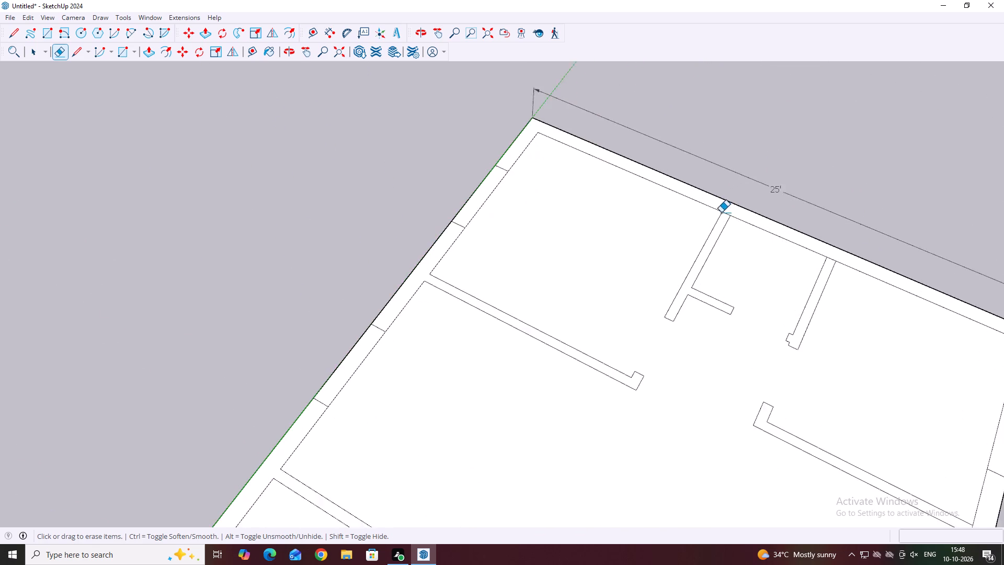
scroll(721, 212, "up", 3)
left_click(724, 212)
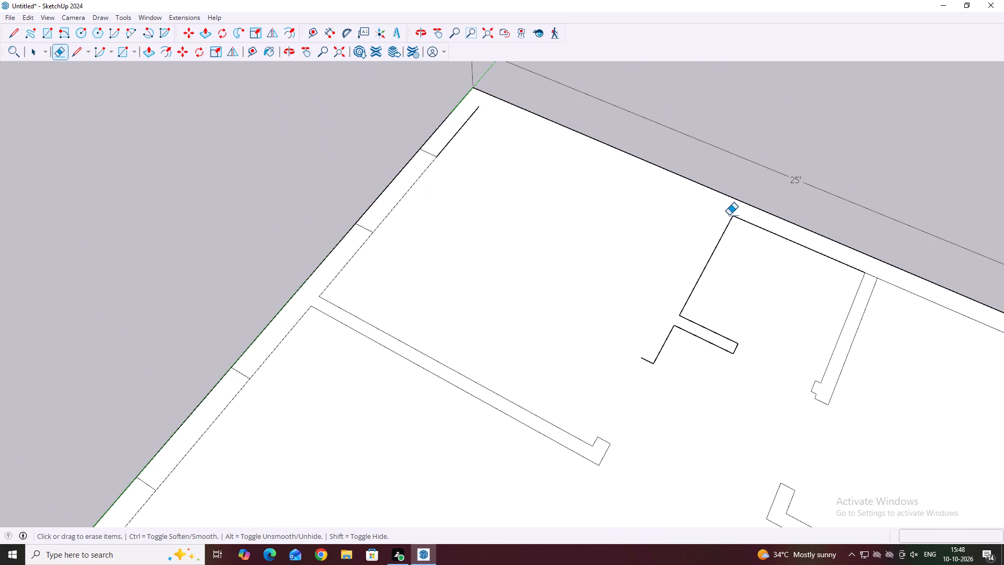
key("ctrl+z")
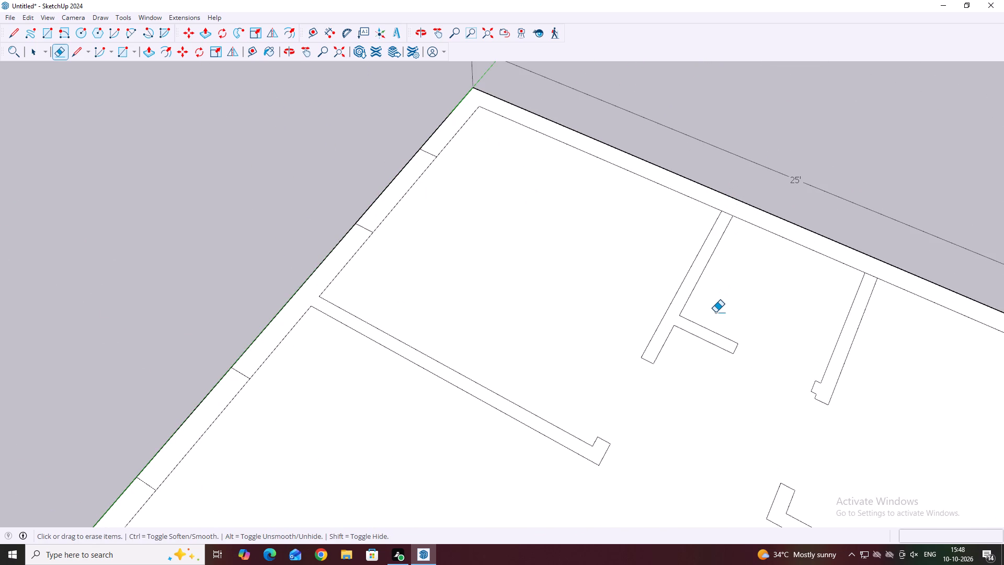
Erase the joint lines where the two vertical inner walls meet the 25' back wall.
scroll(895, 269, "up", 2)
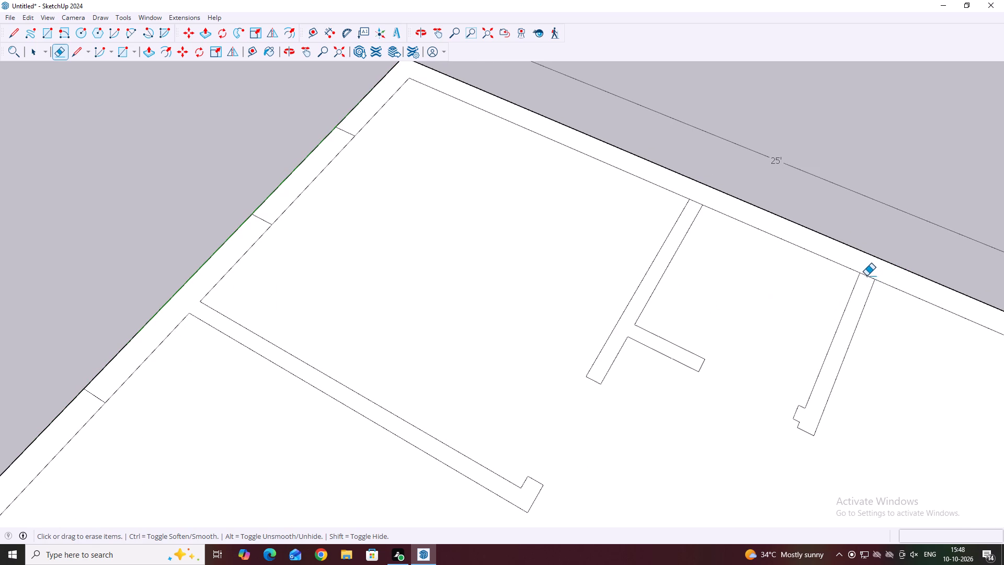
left_click(866, 276)
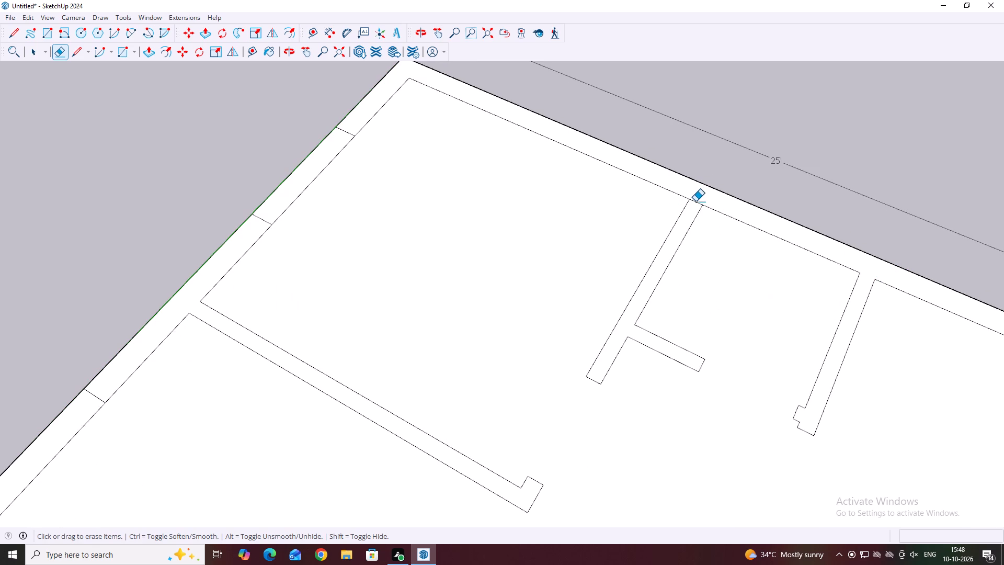
left_click(695, 201)
scroll(560, 196, "down", 7)
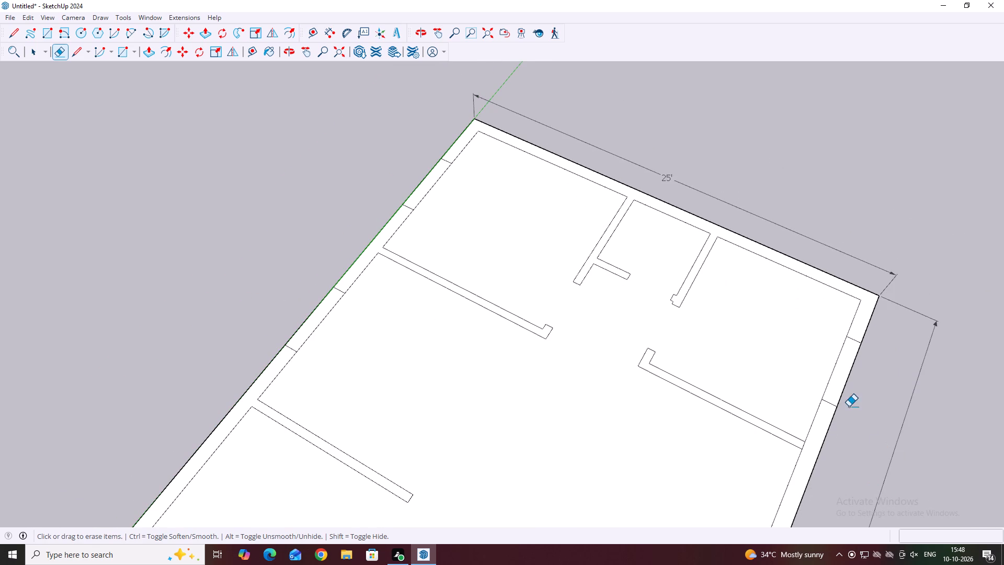
Erase the joint line where the upper-right room's horizontal wall meets the 38' outer wall.
scroll(792, 458, "up", 10)
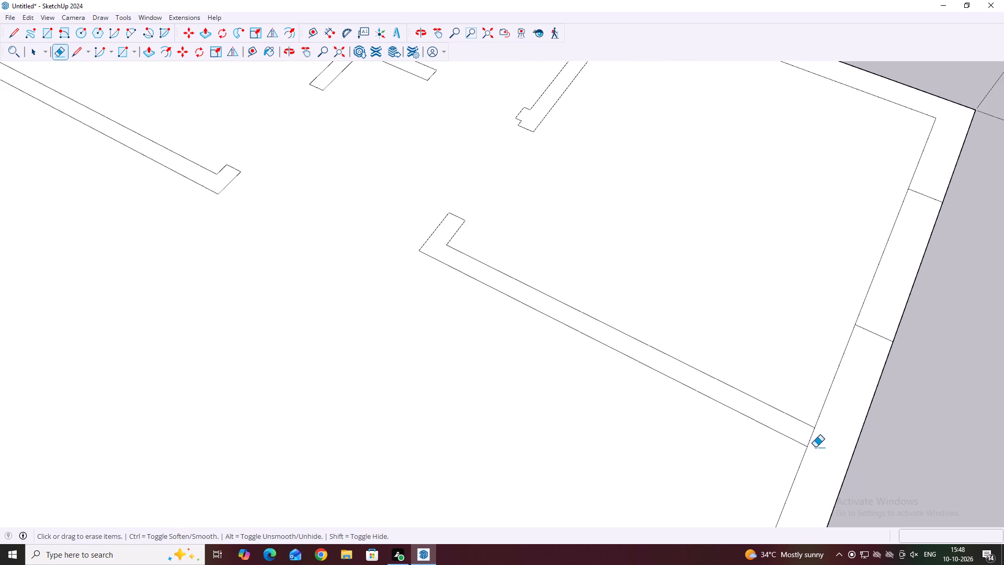
scroll(815, 447, "up", 2)
left_click(809, 432)
scroll(702, 403, "down", 5)
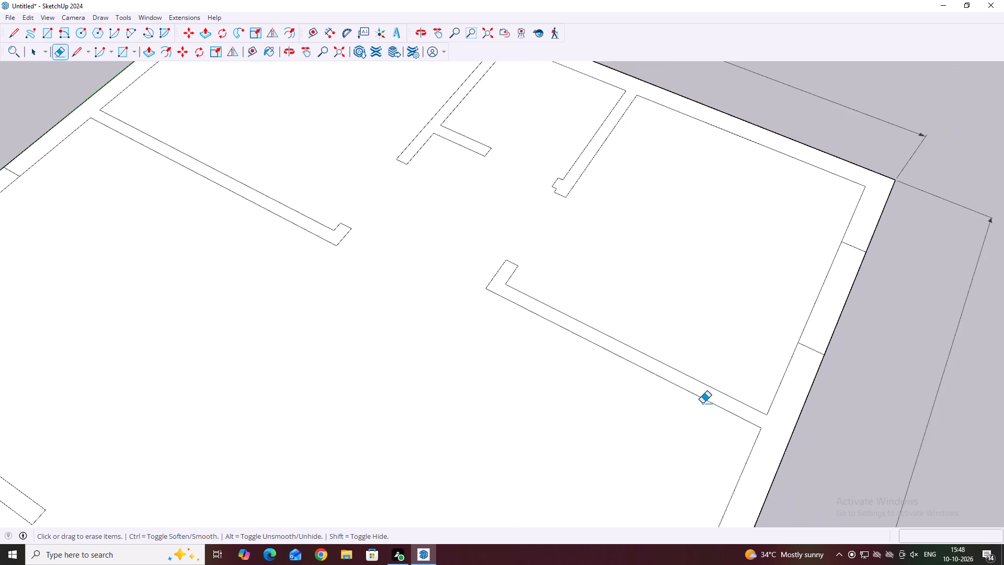
Examine the whole floor plan from several angles to check the wall joints and openings.
scroll(702, 403, "down", 14)
middle_click_drag(687, 480, 768, 314)
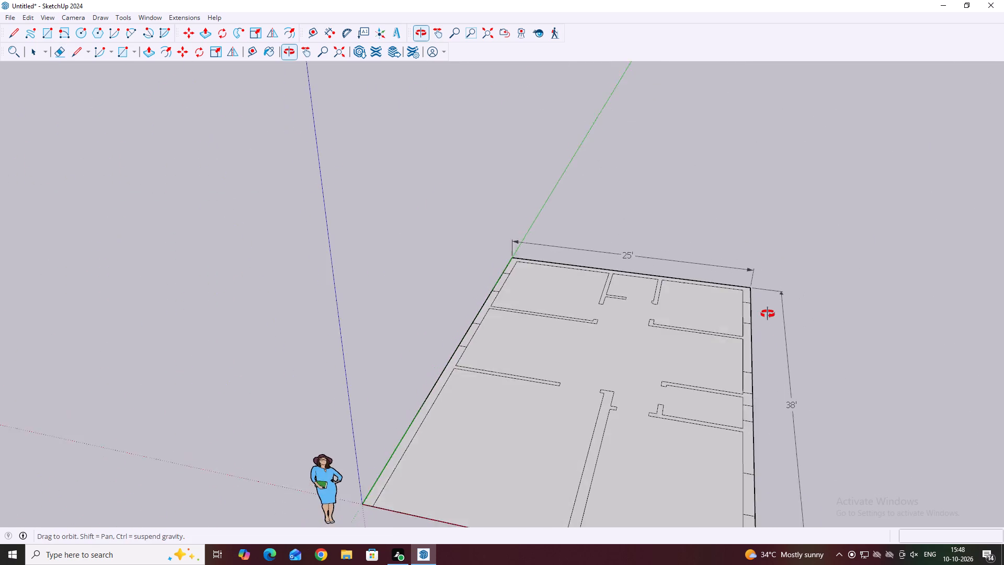
middle_click_drag(768, 314, 768, 309)
middle_click_drag(702, 239, 815, 447)
scroll(783, 349, "down", 6)
middle_click_drag(783, 471, 780, 474)
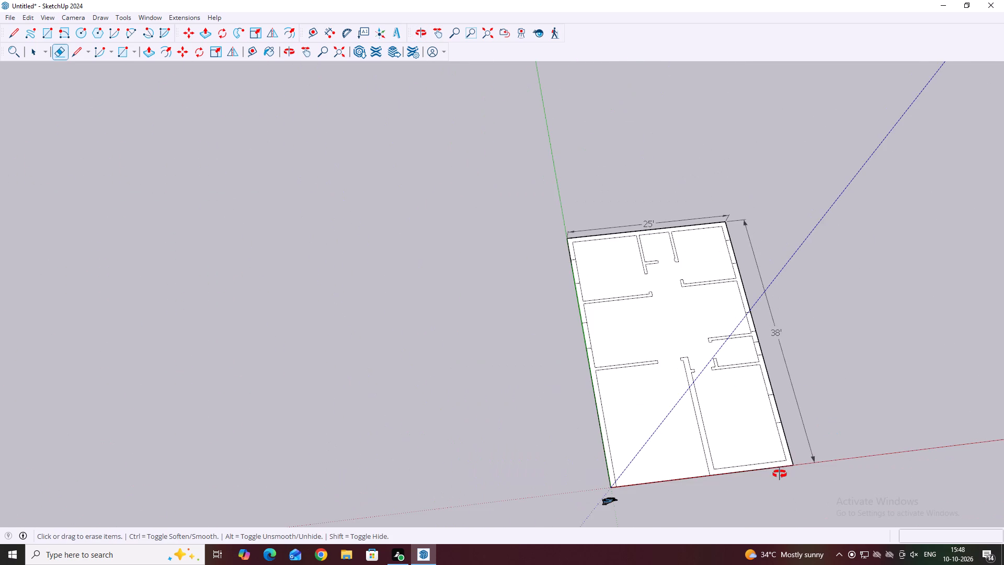
middle_click_drag(780, 474, 741, 490)
middle_click_drag(768, 427, 666, 353)
scroll(555, 370, "up", 3)
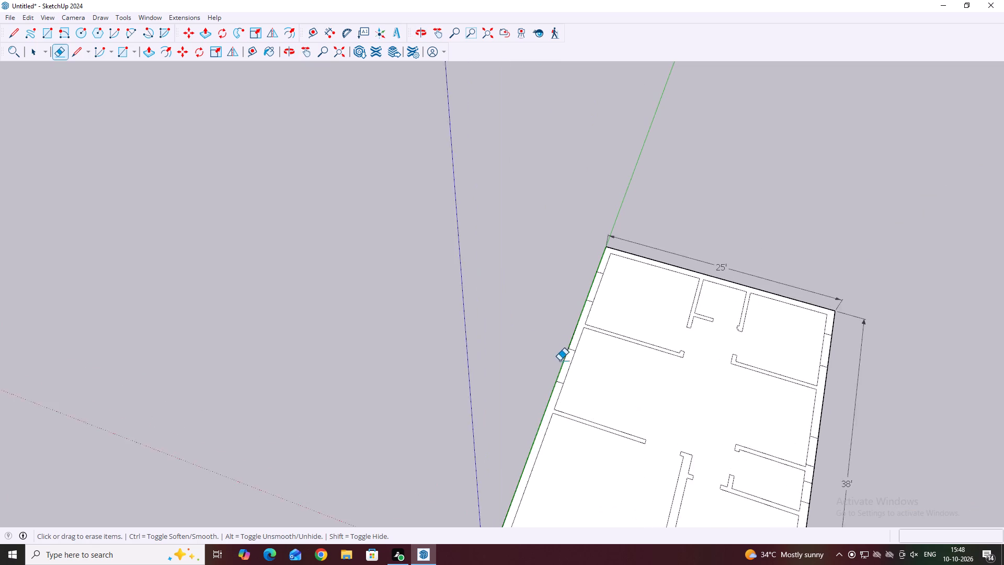
scroll(560, 360, "up", 4)
middle_click_drag(731, 407, 843, 348)
middle_click_drag(691, 241, 696, 263)
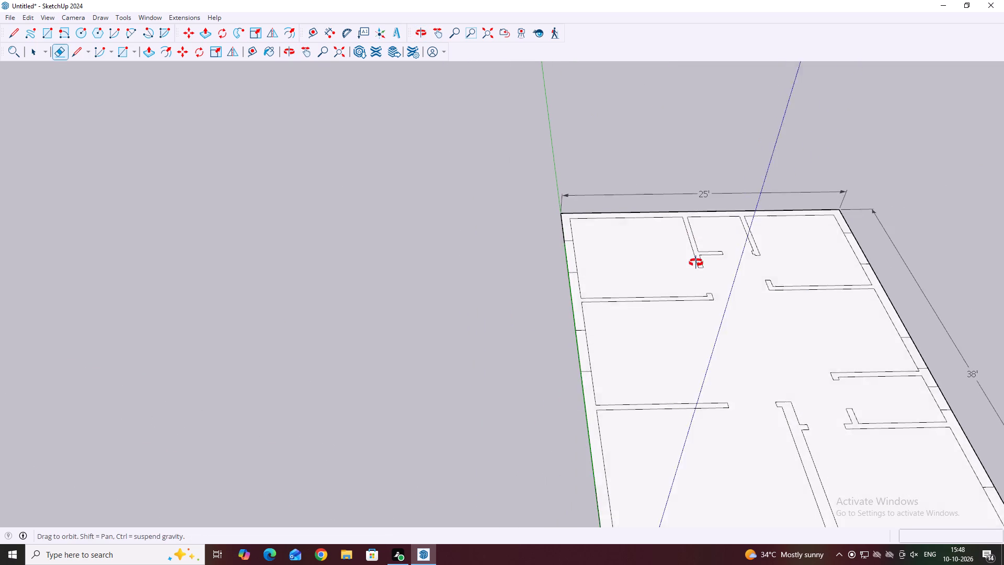
middle_click_drag(696, 263, 724, 309)
Push/Pull the 25' back wall face, with its corner returns and two attached inner walls, up 10'.
key("space")
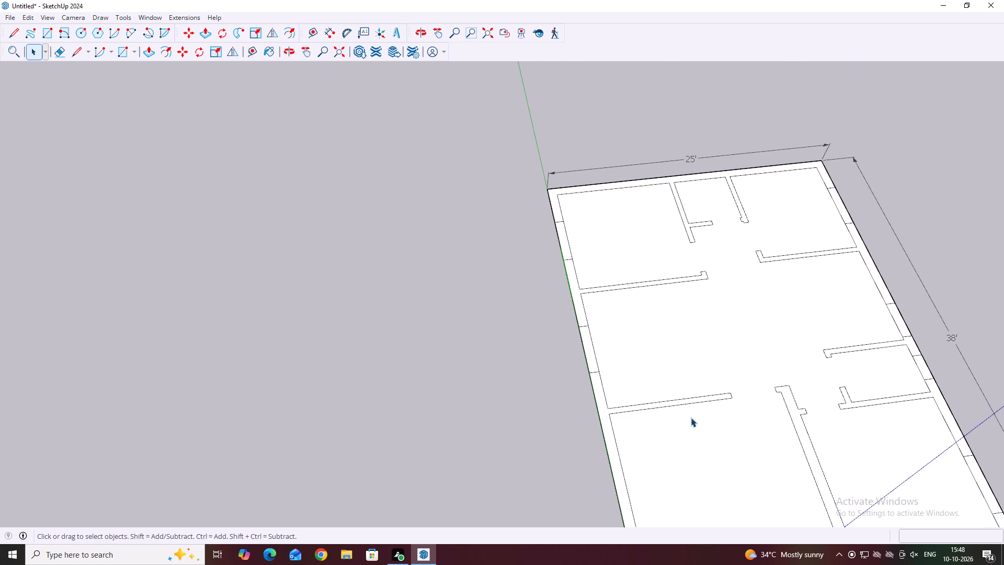
middle_click_drag(587, 186, 549, 193)
scroll(711, 205, "up", 4)
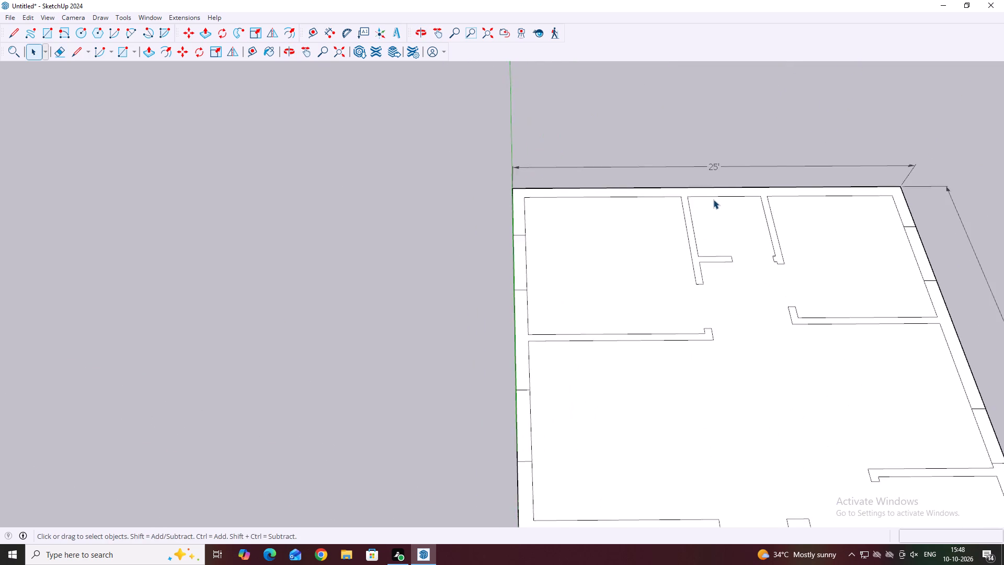
scroll(713, 199, "up", 2)
left_click(646, 189)
scroll(643, 190, "down", 4)
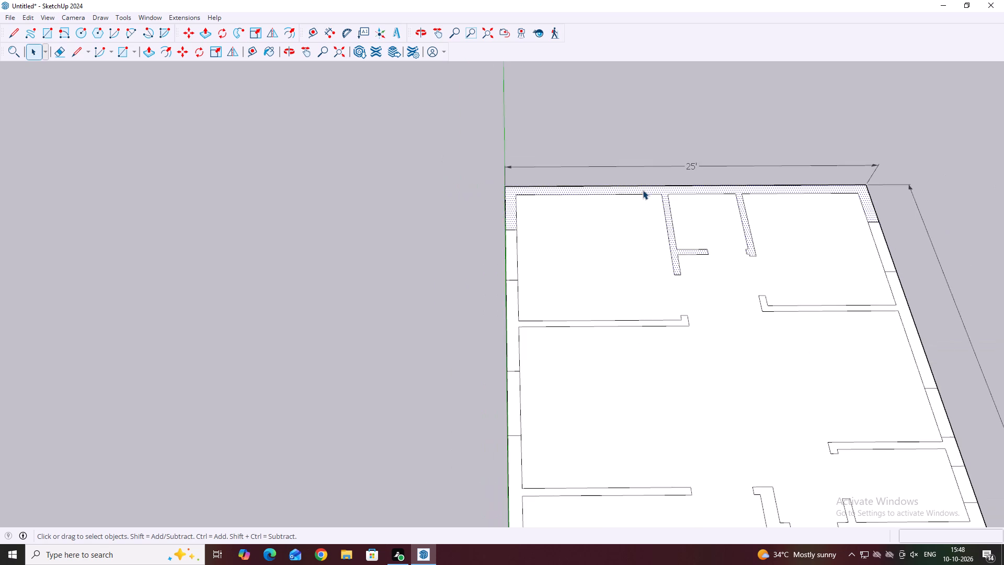
middle_click_drag(659, 250, 665, 272)
scroll(686, 187, "up", 1)
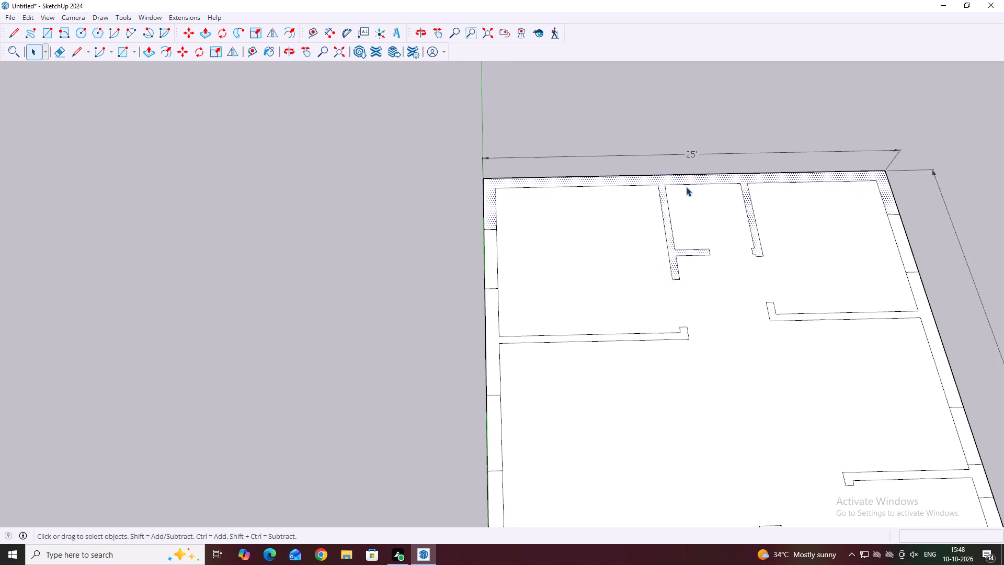
scroll(686, 187, "up", 3)
scroll(667, 221, "down", 4)
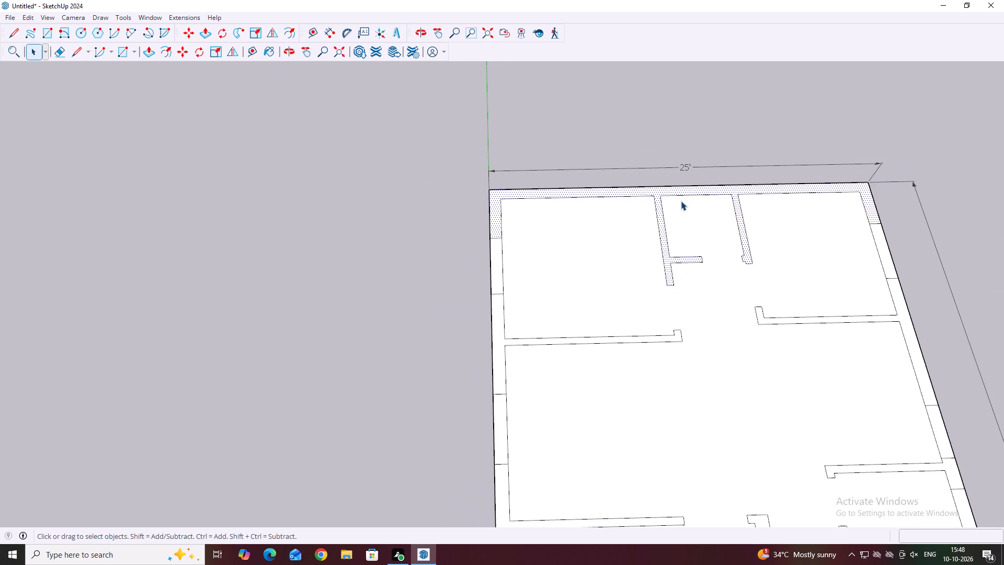
key("p")
left_click(688, 182)
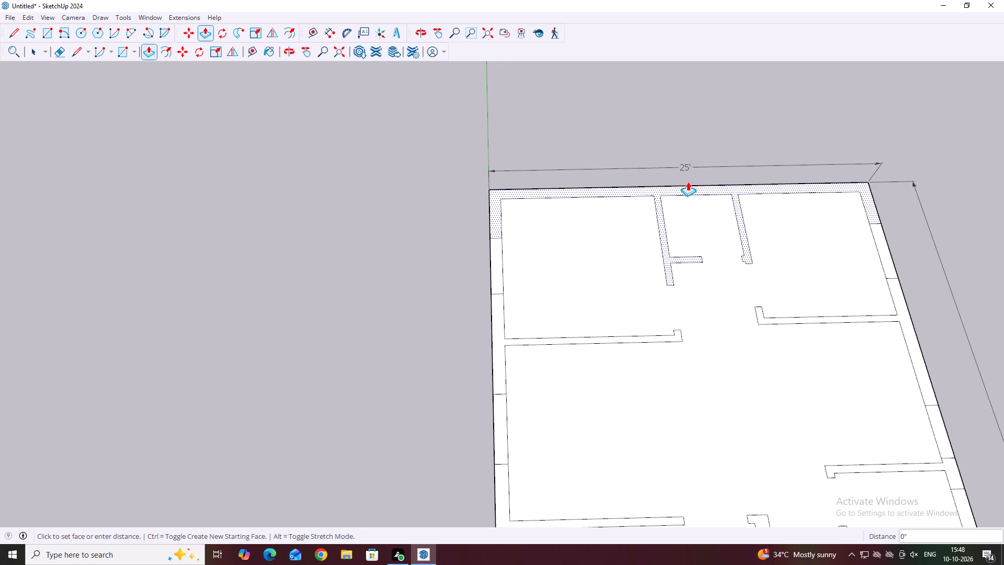
scroll(683, 139, "down", 4)
middle_click_drag(694, 117, 562, 64)
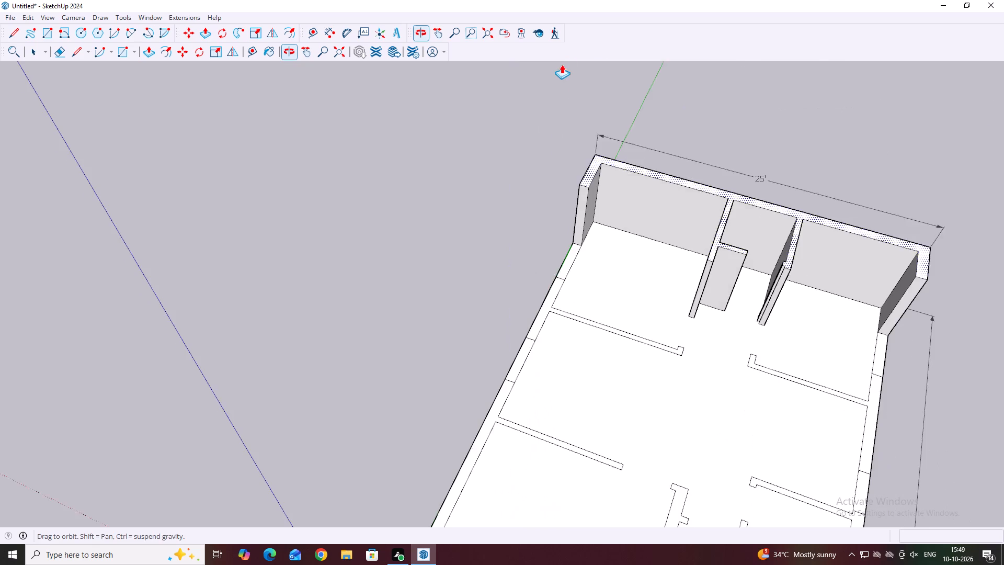
scroll(669, 202, "down", 2)
middle_click_drag(735, 225, 727, 313)
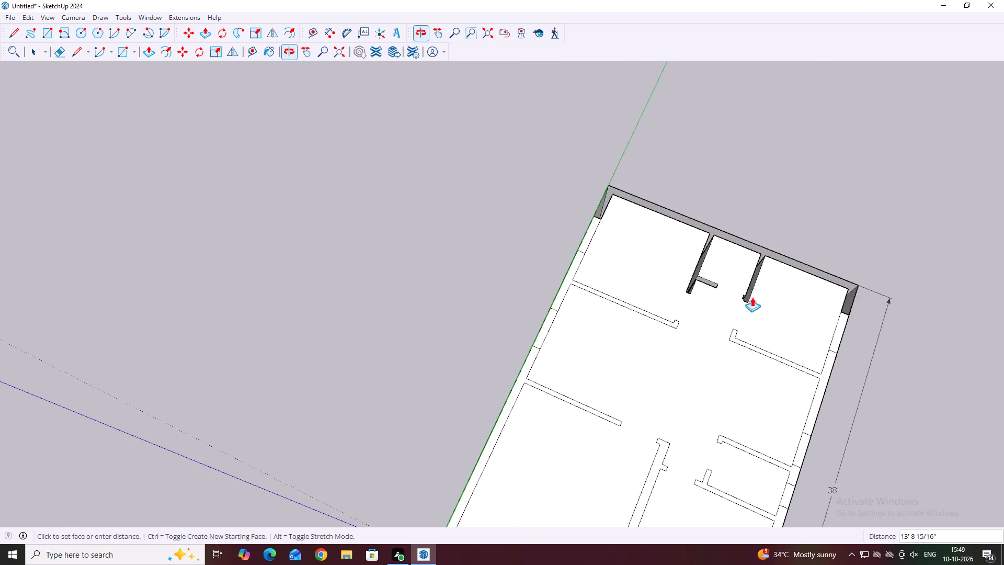
type("10'")
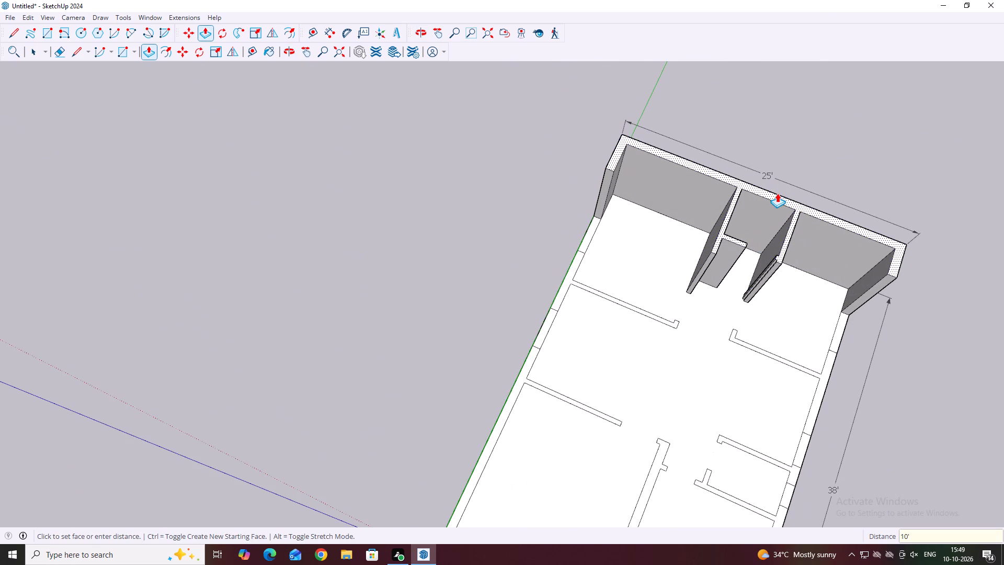
key("Return")
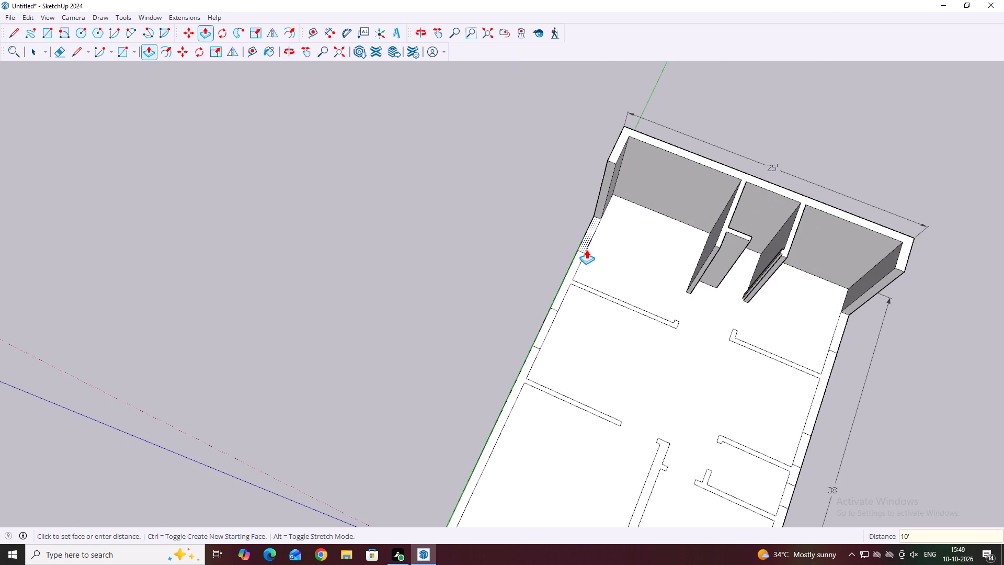
Extrude the outer wall section along the green axis nearest the back corner, with its attached inner wall, up 10'.
scroll(575, 257, "up", 3)
left_click(575, 258)
double_click(575, 258)
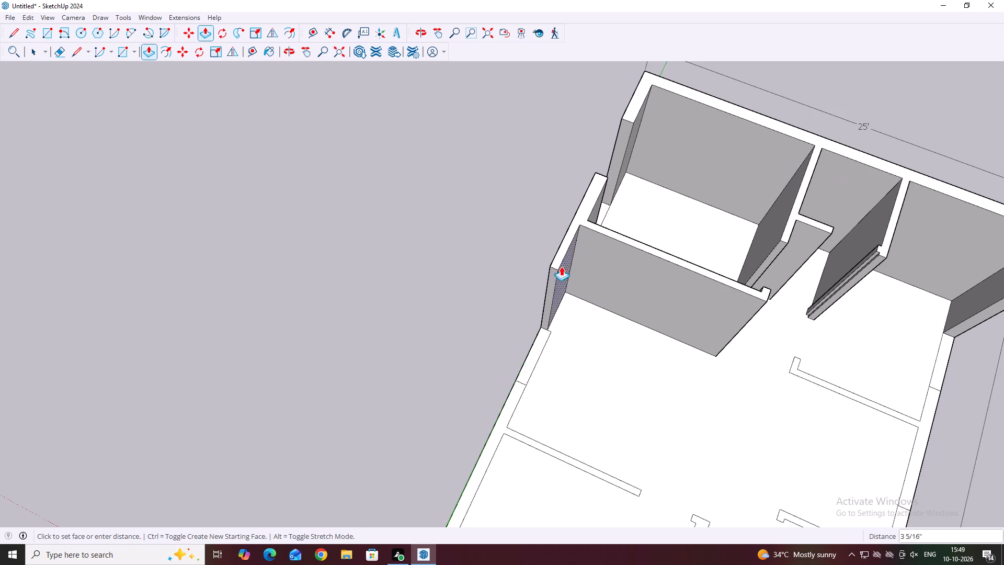
scroll(553, 273, "down", 5)
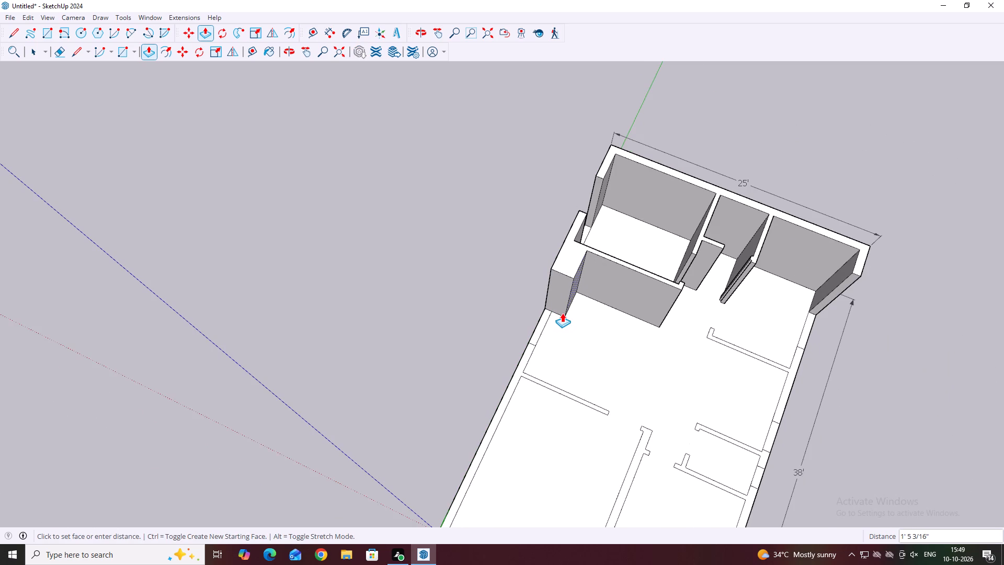
key("Escape")
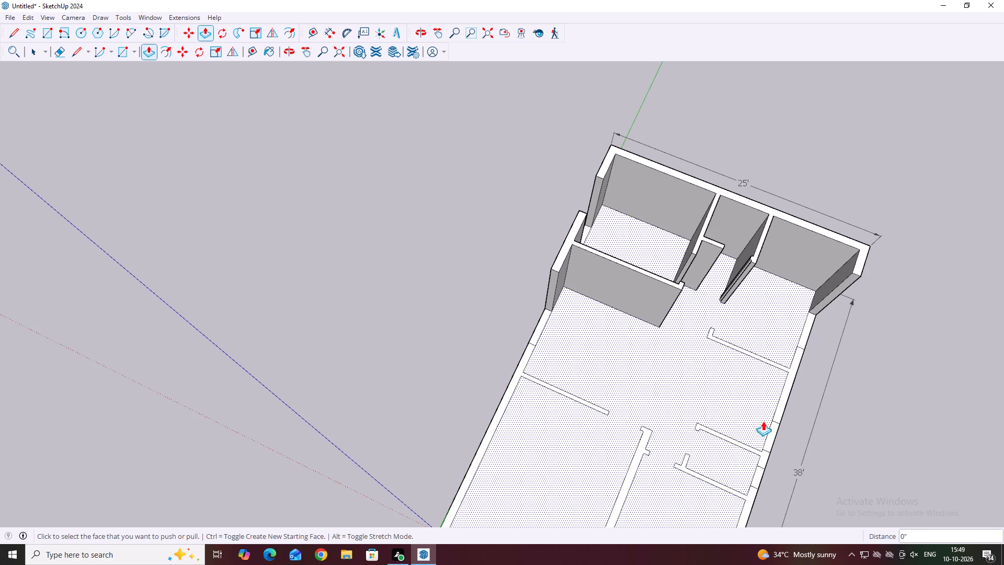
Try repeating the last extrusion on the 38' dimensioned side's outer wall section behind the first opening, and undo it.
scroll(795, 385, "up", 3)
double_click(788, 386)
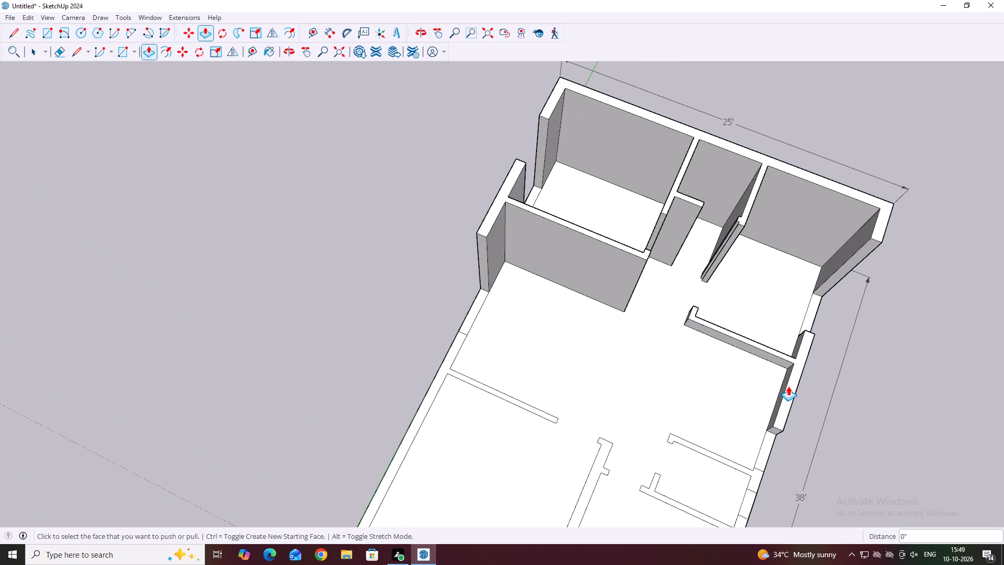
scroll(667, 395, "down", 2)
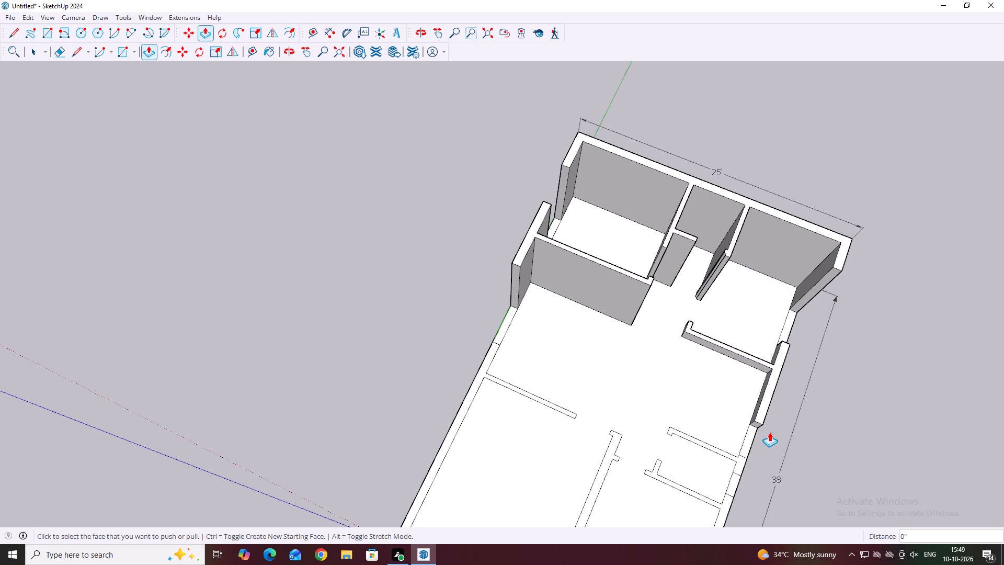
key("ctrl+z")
Push/Pull the outer wall section on the 38' dimensioned side, with the back corner room's inner wall, up 10'.
scroll(771, 385, "up", 3)
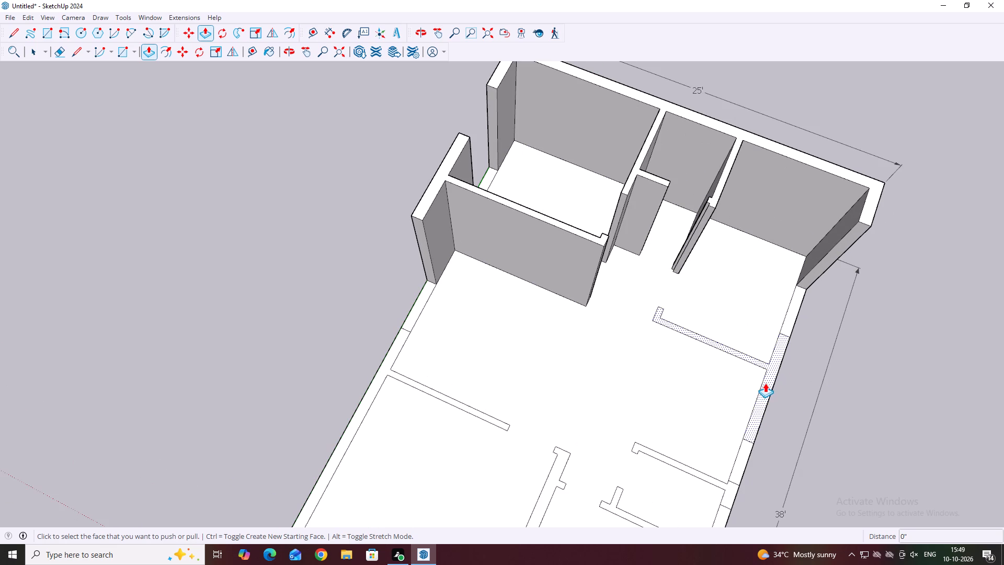
left_click(765, 383)
type("10'")
key("Return")
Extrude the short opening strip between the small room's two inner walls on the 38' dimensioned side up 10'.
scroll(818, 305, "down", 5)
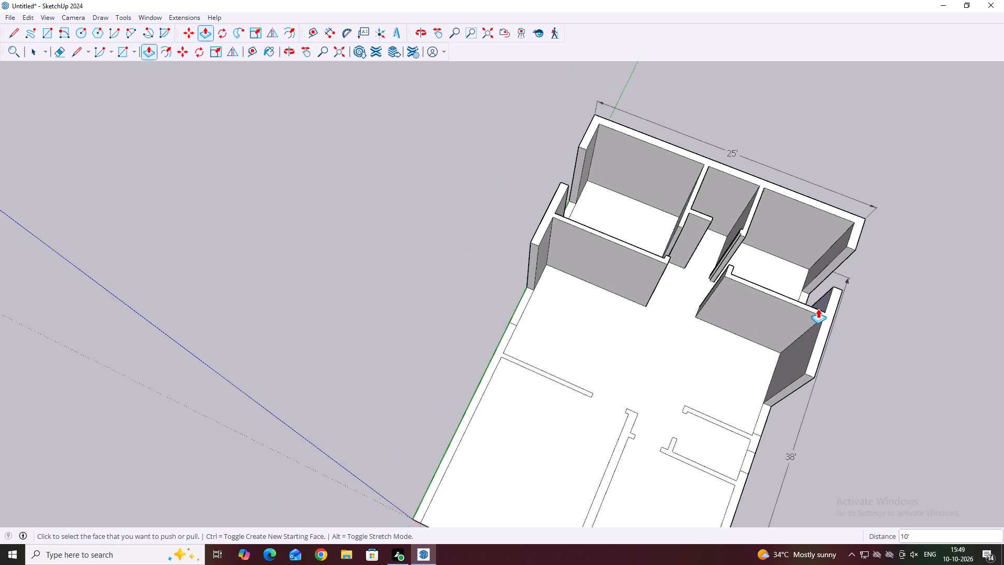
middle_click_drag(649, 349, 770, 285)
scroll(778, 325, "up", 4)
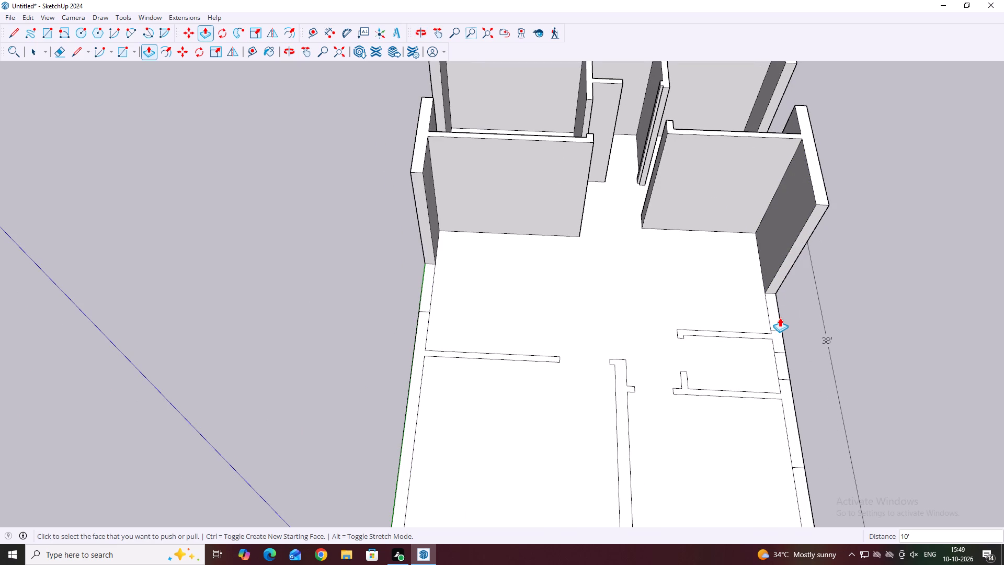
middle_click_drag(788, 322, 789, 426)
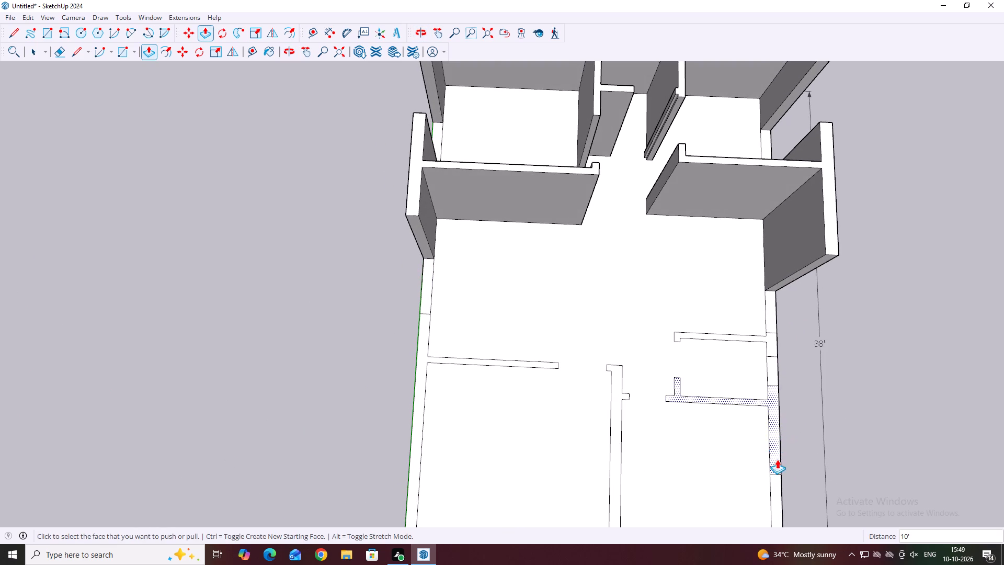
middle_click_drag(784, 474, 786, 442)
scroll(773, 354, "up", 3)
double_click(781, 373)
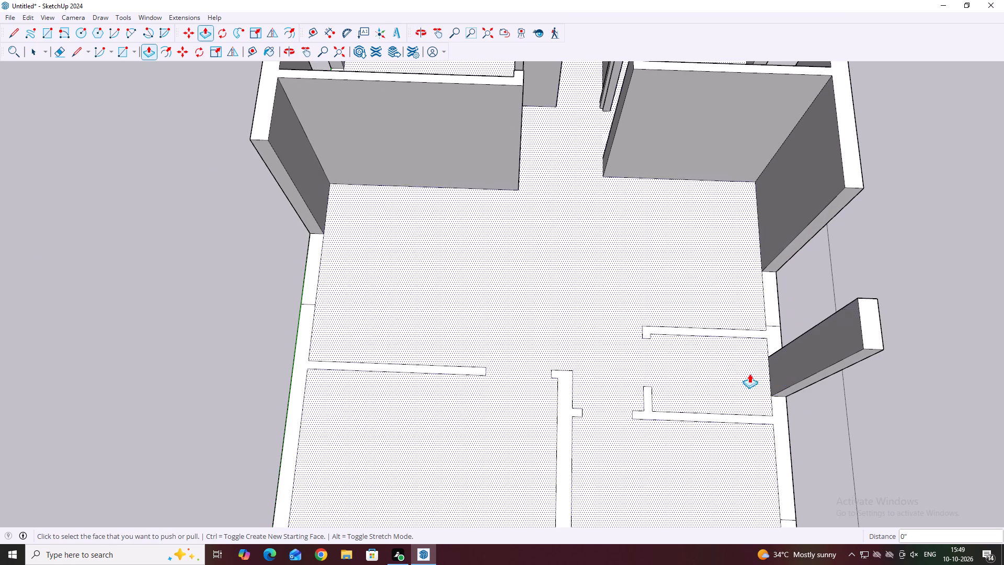
Extrude the adjoining outer wall section, with the small room's front inner wall and its stub, up 10'.
scroll(714, 357, "down", 14)
middle_click_drag(724, 368, 716, 393)
scroll(721, 396, "up", 7)
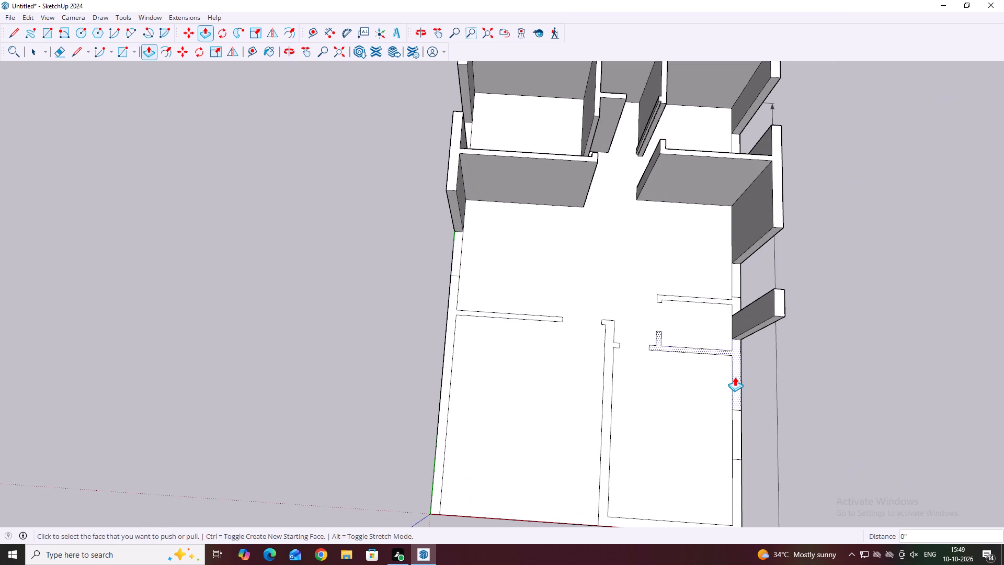
double_click(737, 371)
Extrude the front corner wall face, together with the long inner wall dividing the front rooms, up 10'.
middle_click_drag(733, 297, 722, 336)
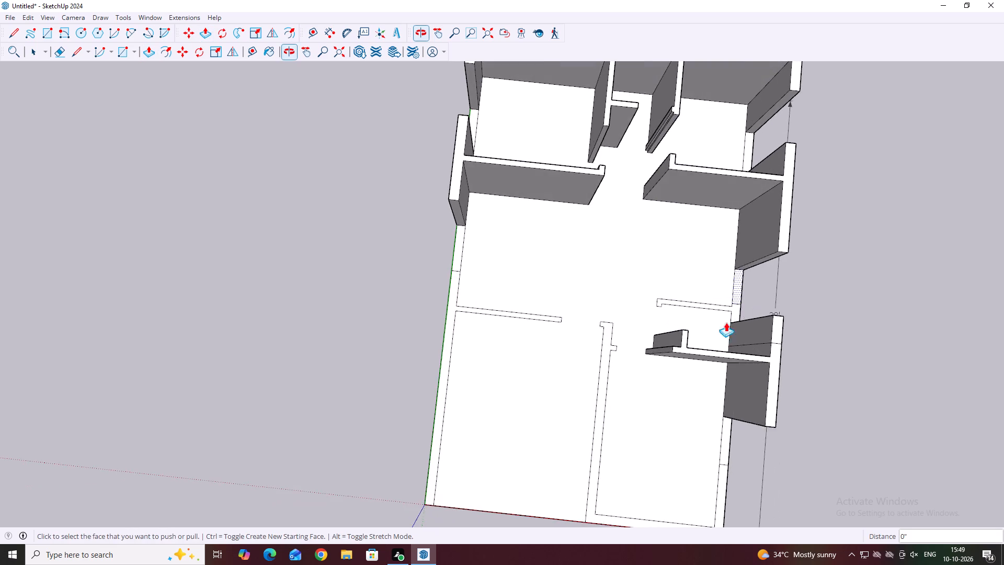
scroll(739, 308, "up", 6)
middle_click_drag(726, 315, 700, 355)
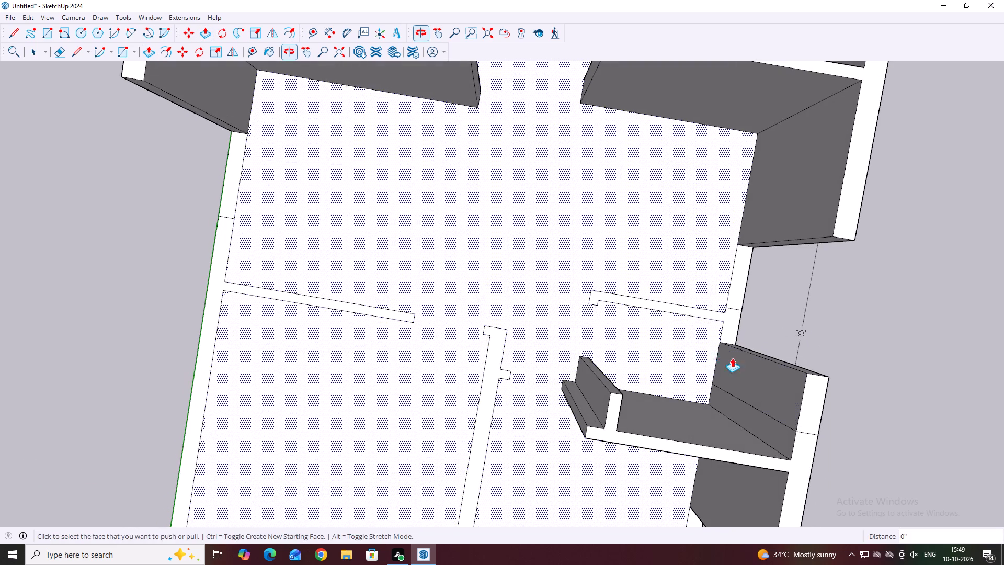
middle_click_drag(775, 365, 578, 246)
scroll(638, 296, "down", 11)
middle_click_drag(670, 340, 519, 336)
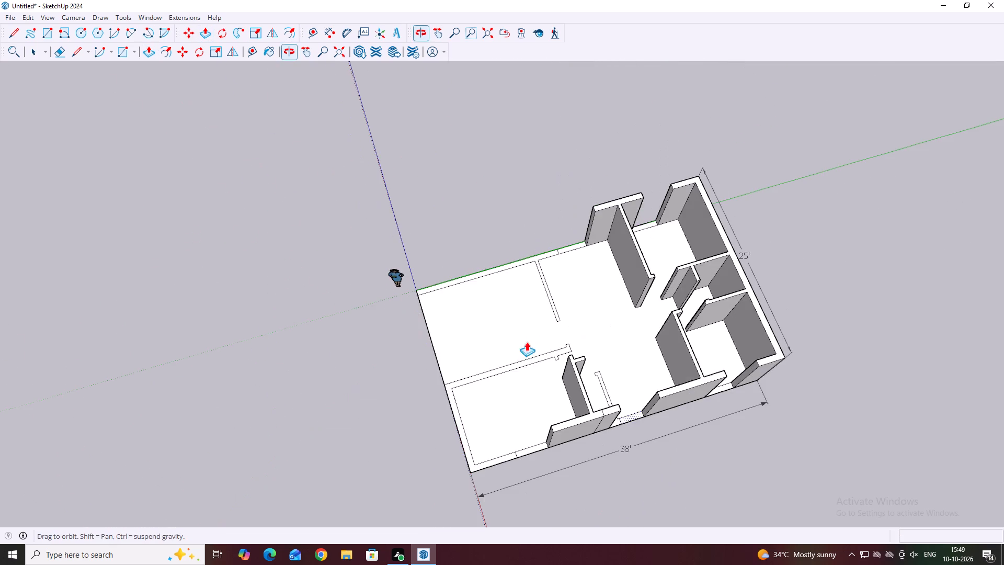
middle_click_drag(648, 416, 578, 419)
scroll(589, 450, "up", 7)
middle_click_drag(519, 420, 556, 440)
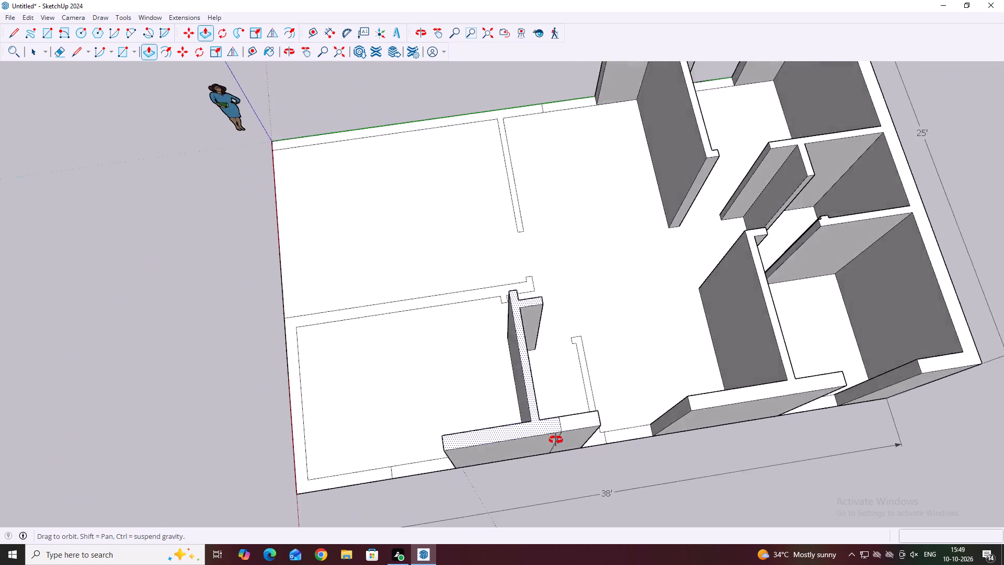
middle_click_drag(556, 440, 704, 385)
middle_click_drag(492, 347, 765, 337)
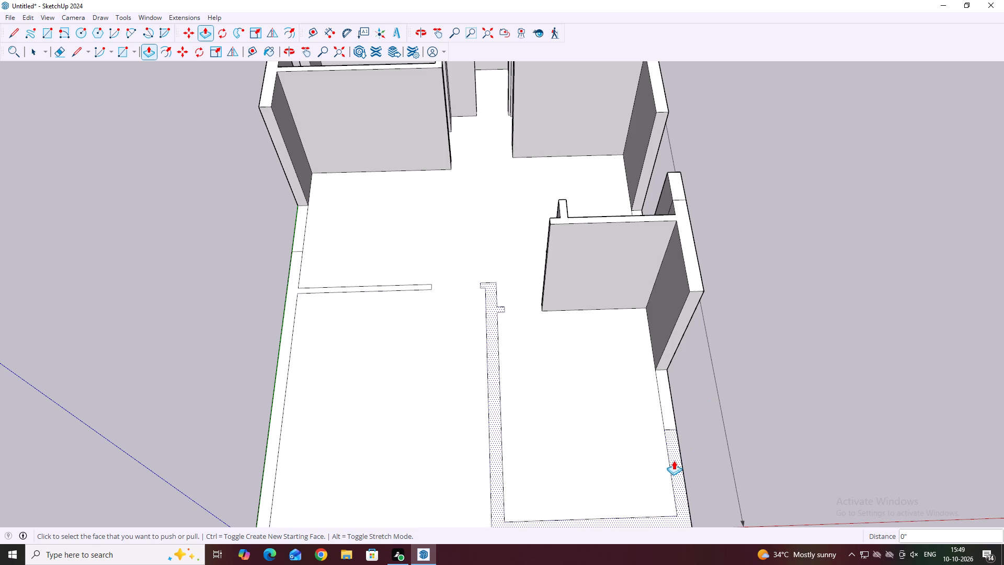
double_click(674, 460)
Extrude the remaining front outer wall section along the green axis, with its attached inner wall, up 10'.
scroll(647, 432, "down", 5)
middle_click_drag(528, 426, 683, 414)
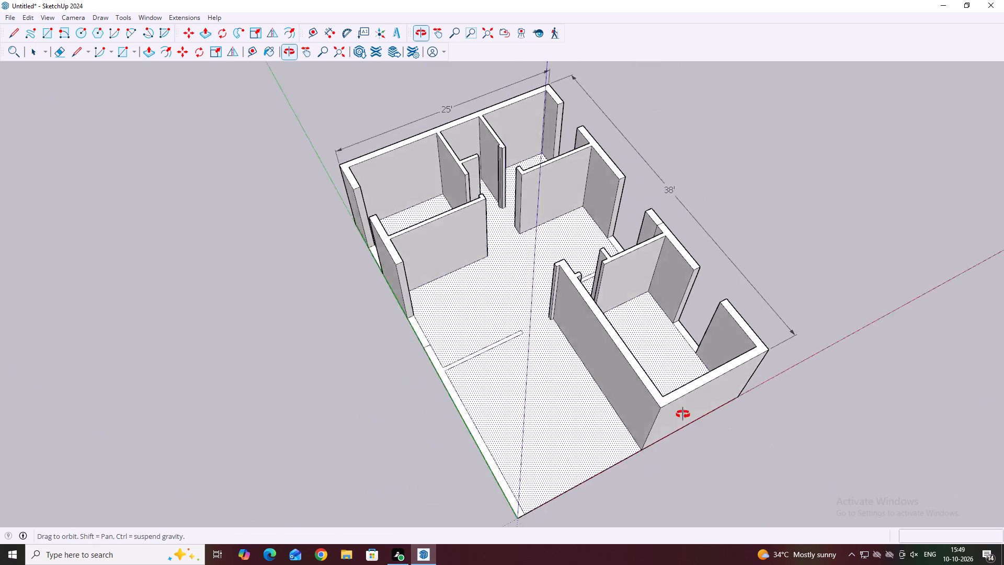
middle_click_drag(683, 414, 692, 412)
middle_click_drag(378, 377, 633, 425)
middle_click_drag(567, 390, 577, 426)
scroll(542, 398, "up", 3)
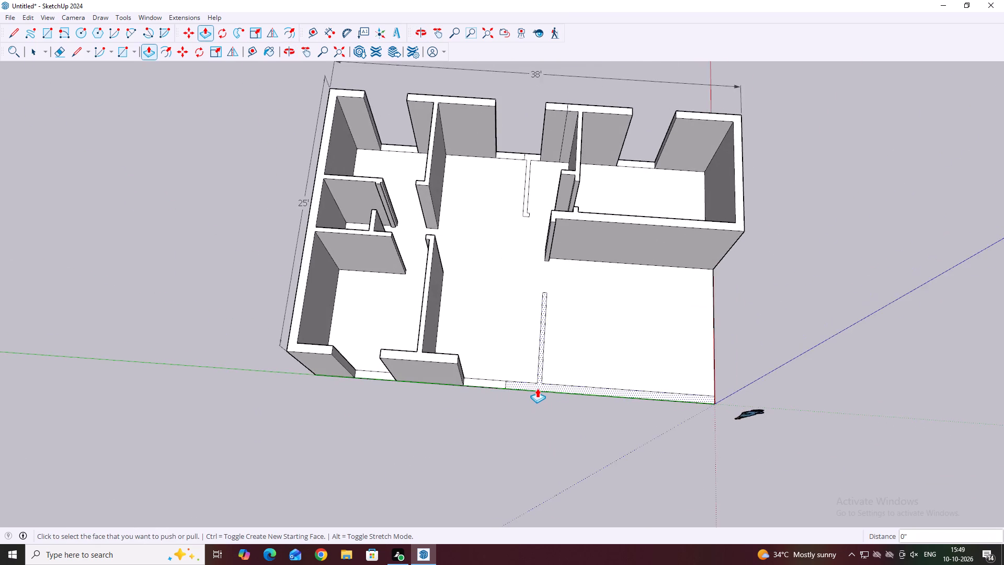
scroll(537, 388, "up", 4)
double_click(544, 380)
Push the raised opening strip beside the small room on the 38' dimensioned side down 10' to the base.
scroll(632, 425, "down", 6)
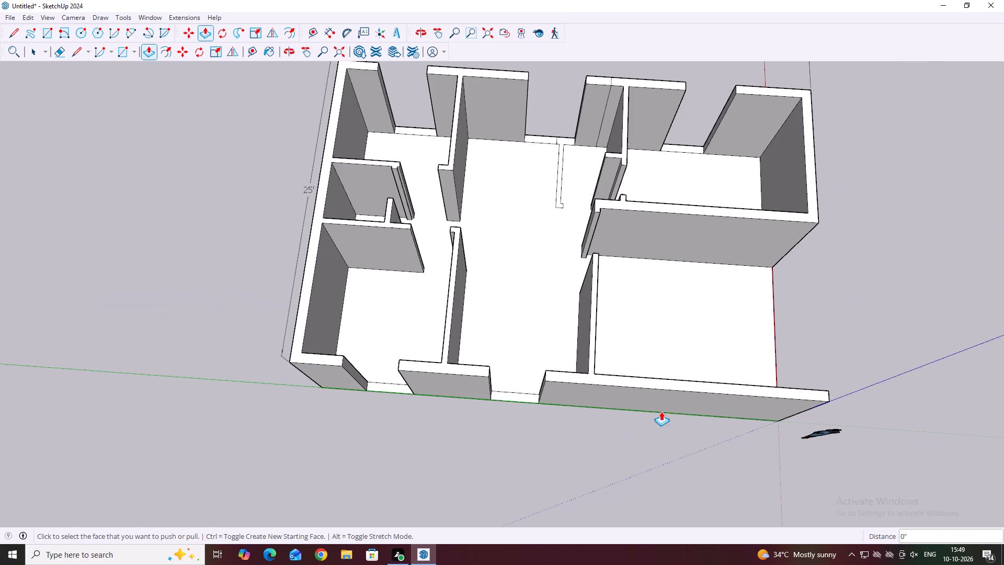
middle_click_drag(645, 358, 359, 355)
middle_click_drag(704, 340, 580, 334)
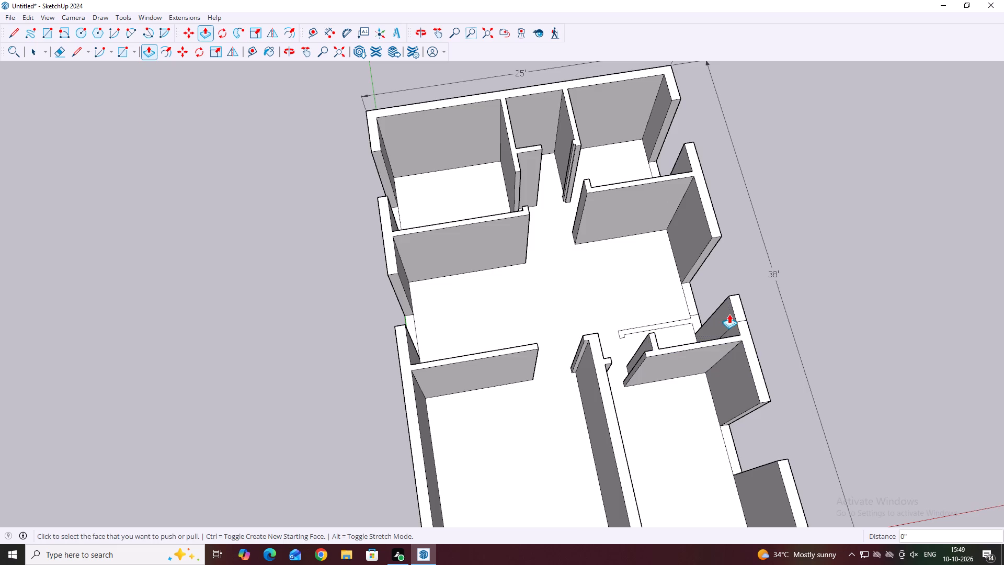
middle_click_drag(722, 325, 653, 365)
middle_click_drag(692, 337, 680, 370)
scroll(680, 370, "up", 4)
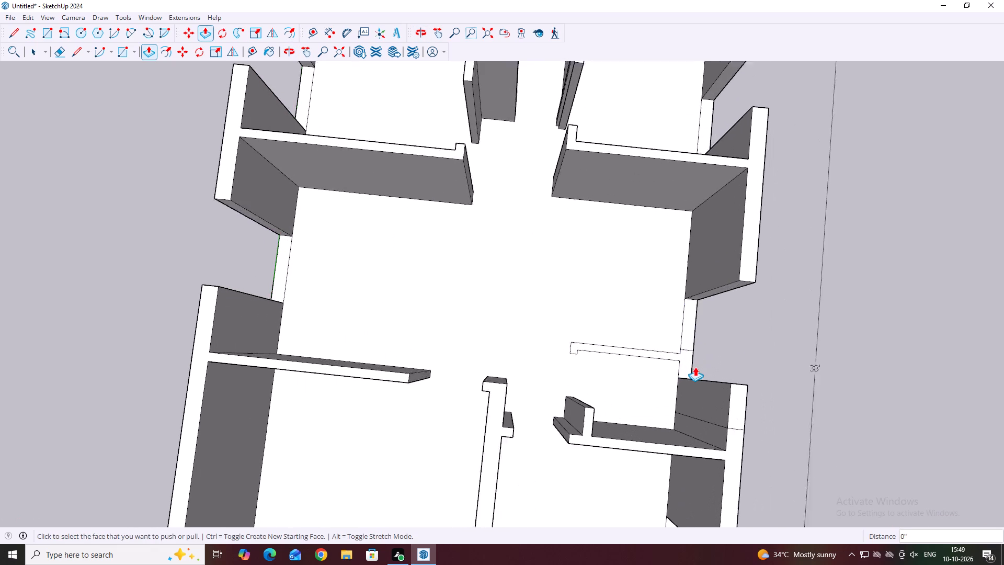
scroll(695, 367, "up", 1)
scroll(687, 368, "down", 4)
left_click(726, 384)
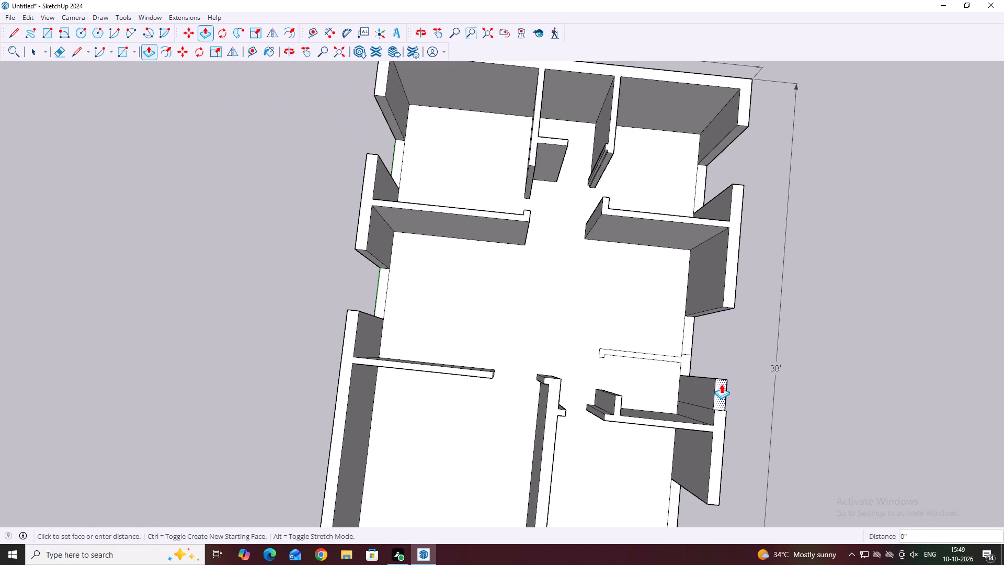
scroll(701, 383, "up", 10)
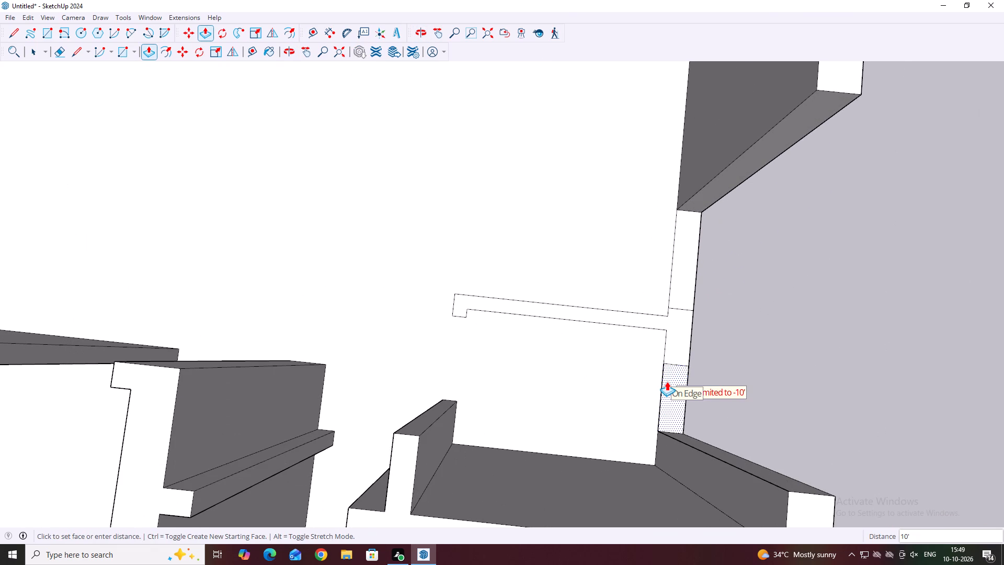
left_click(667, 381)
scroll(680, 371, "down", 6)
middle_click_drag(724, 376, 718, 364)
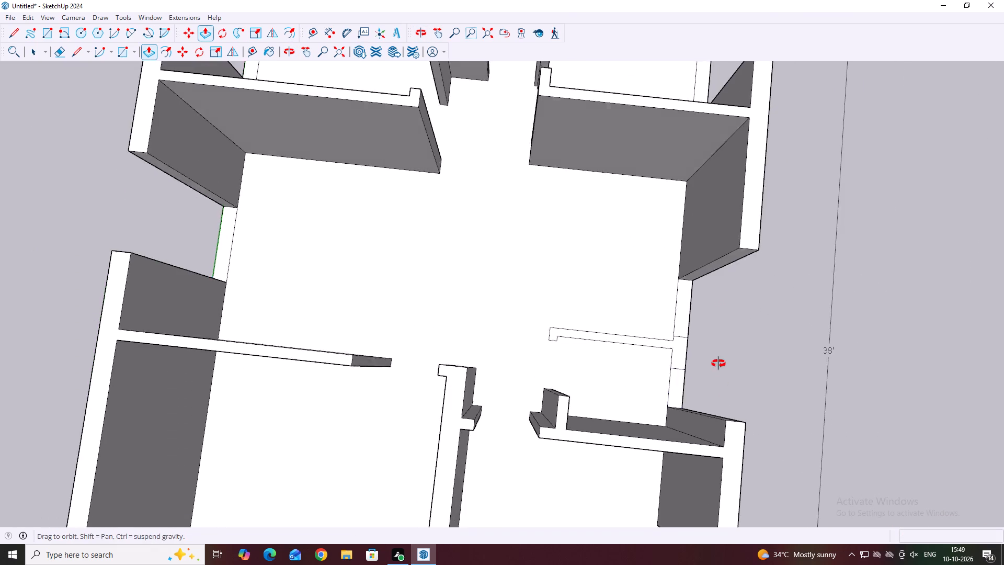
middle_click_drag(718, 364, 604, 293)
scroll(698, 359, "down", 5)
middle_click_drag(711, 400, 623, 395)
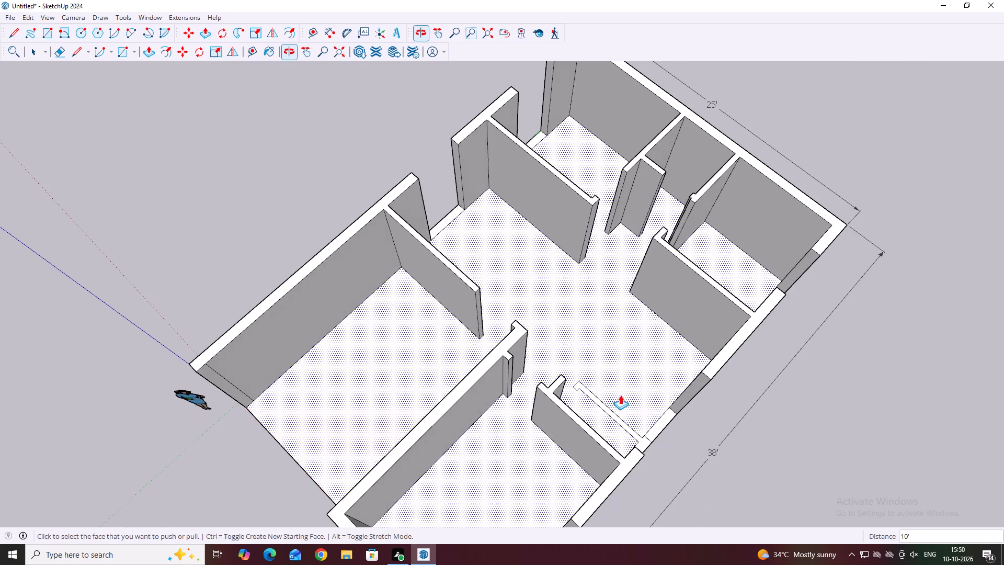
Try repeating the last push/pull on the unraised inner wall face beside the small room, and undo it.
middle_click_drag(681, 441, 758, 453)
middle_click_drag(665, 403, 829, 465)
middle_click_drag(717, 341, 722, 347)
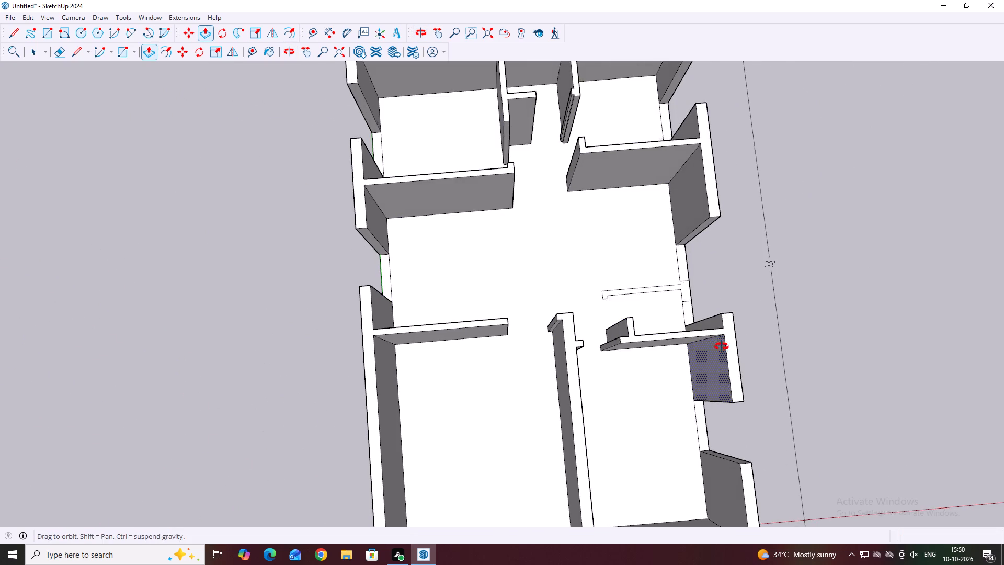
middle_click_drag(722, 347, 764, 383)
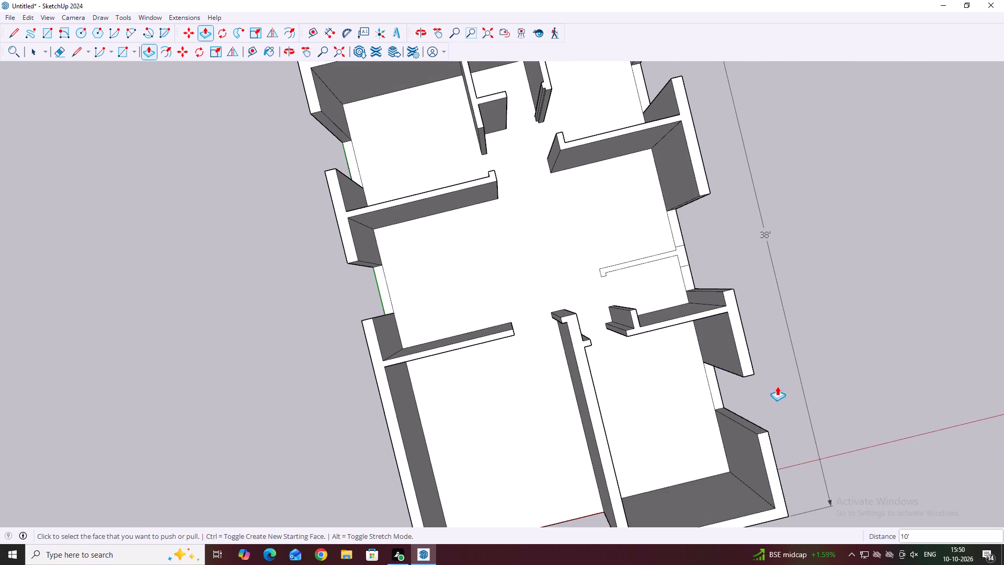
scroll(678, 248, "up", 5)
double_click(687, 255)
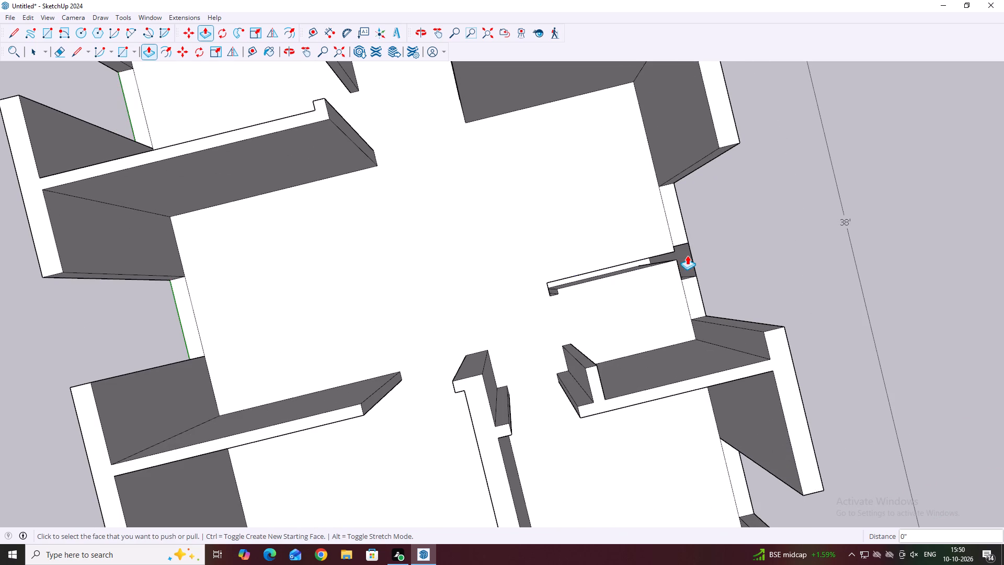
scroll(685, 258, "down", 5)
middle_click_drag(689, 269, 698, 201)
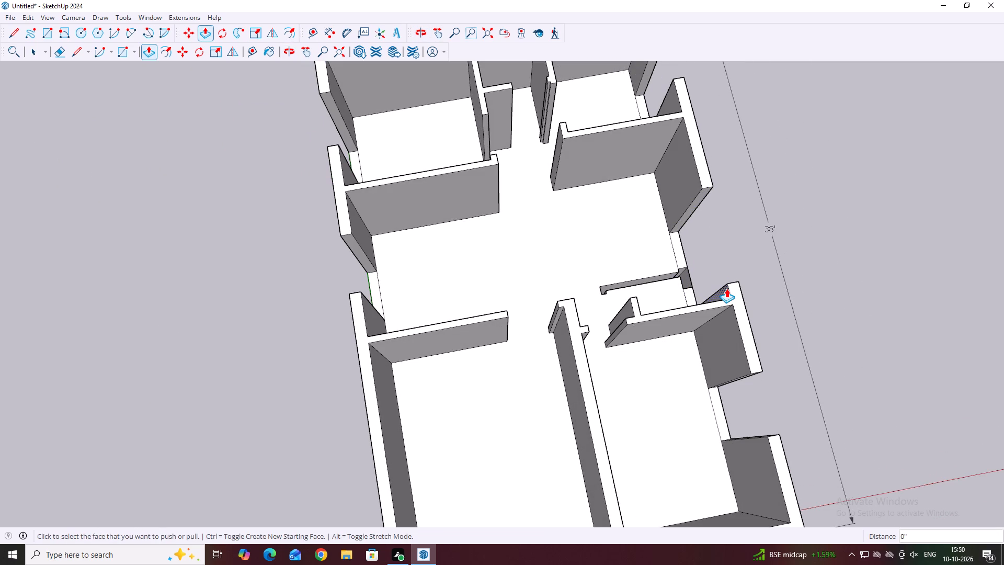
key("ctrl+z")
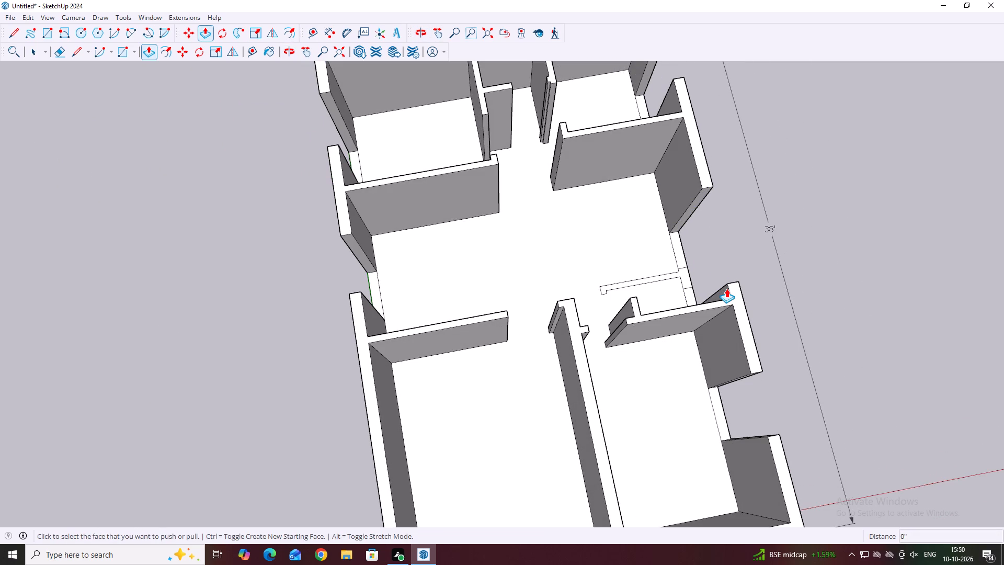
Extrude the small room's remaining inner wall, with its adjoining outer wall piece on the 38' side, up 10'.
scroll(688, 270, "up", 3)
left_click(687, 271)
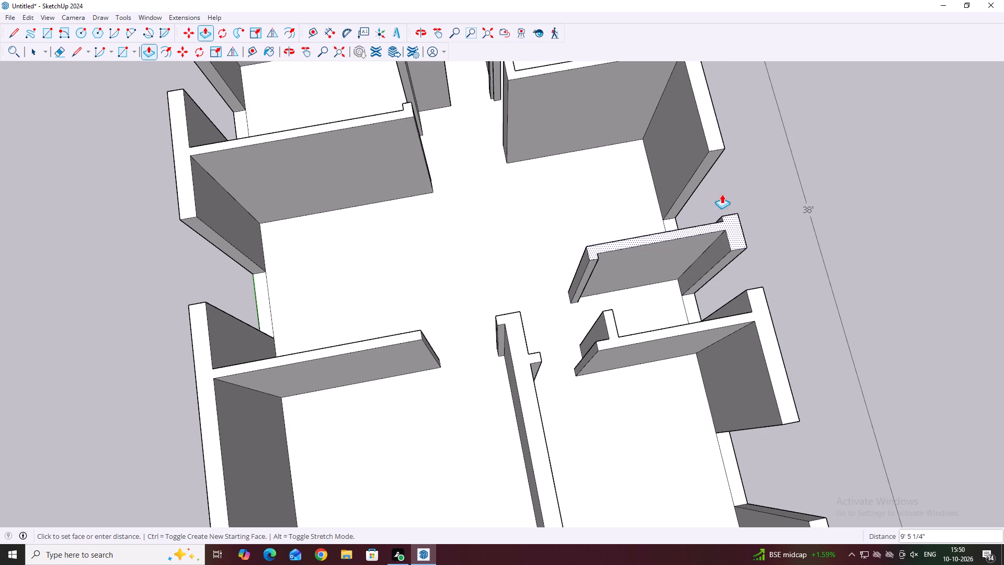
left_click(711, 140)
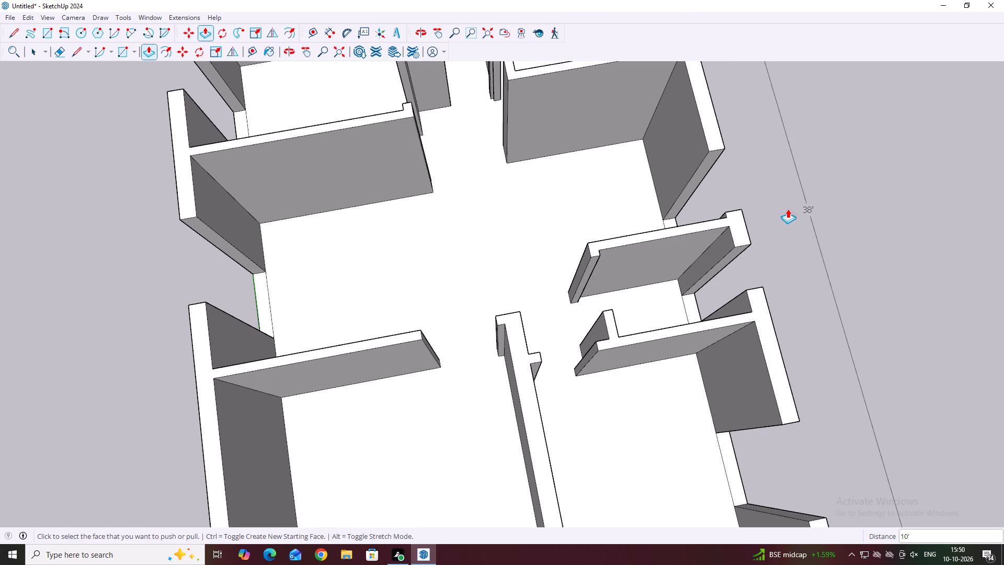
Examine the raised walls from several sides, including the open front between the outer wall and the long inner wall.
middle_click_drag(788, 213, 602, 265)
scroll(601, 263, "down", 10)
middle_click_drag(647, 381, 571, 212)
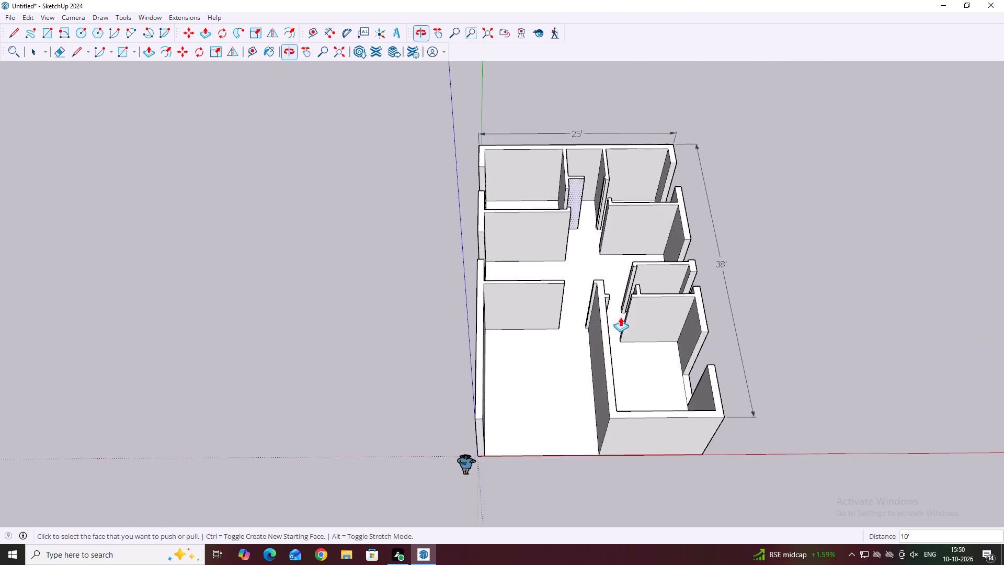
middle_click_drag(659, 399, 720, 275)
middle_click(643, 297)
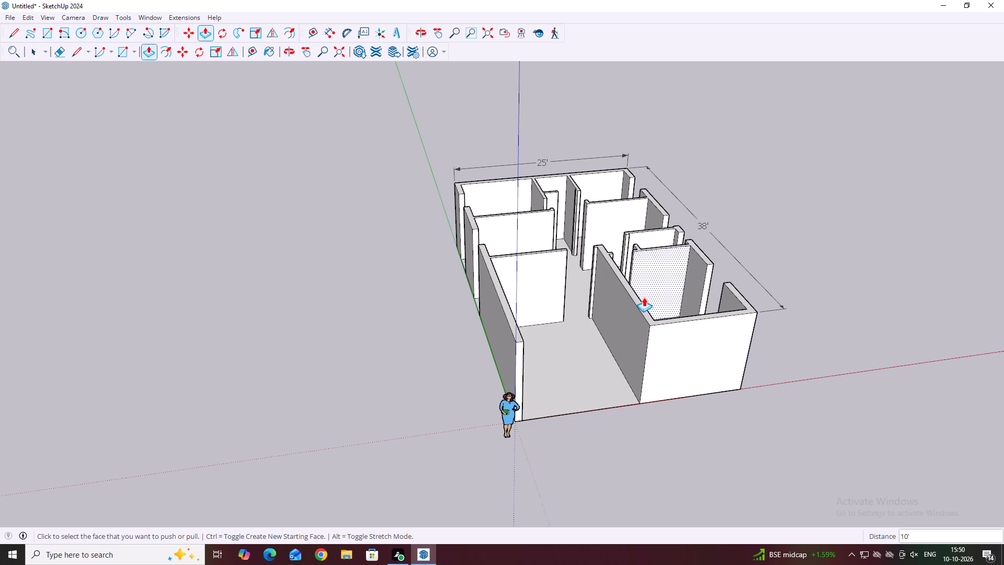
middle_click_drag(596, 394, 579, 412)
key("Escape")
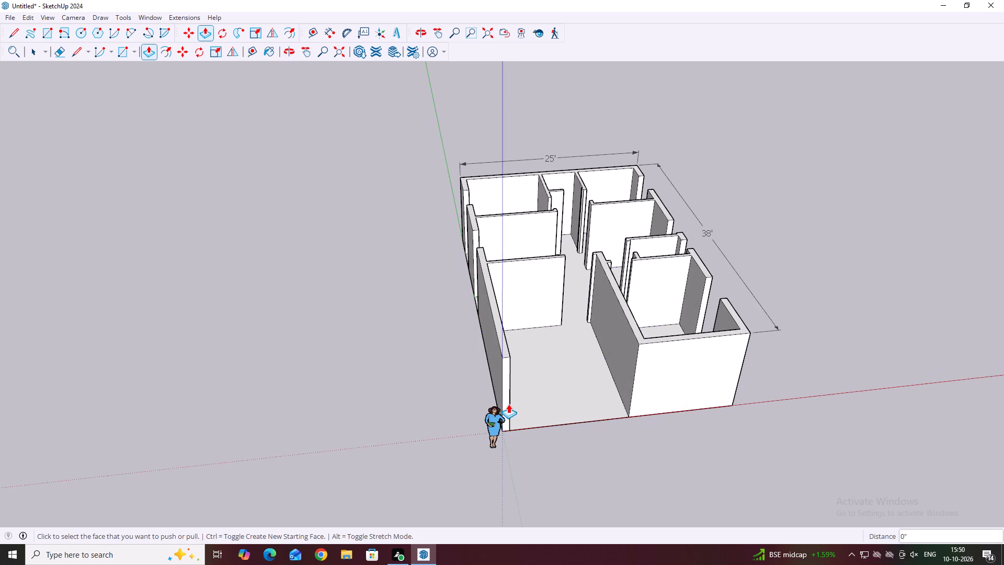
key("space")
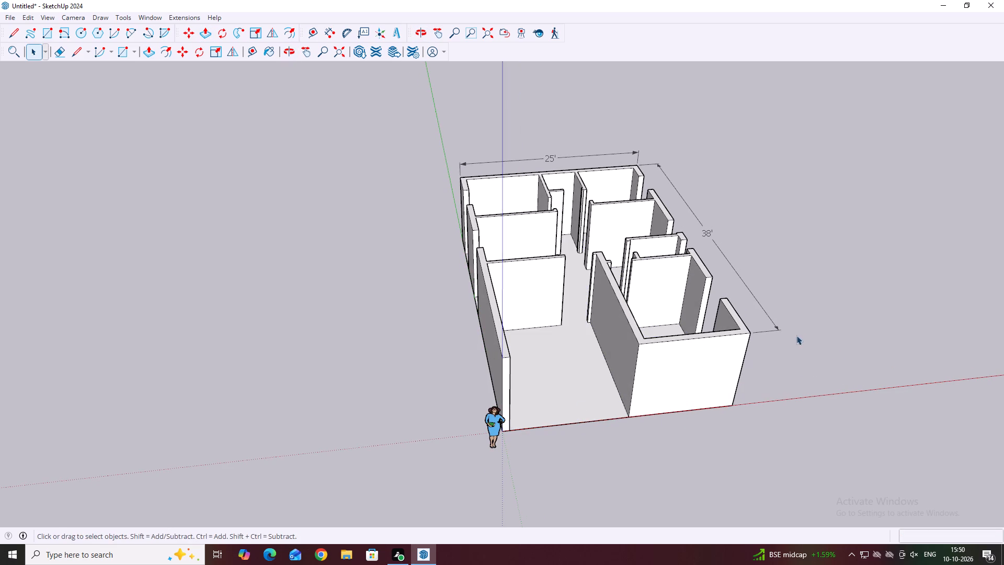
middle_click_drag(780, 297, 660, 360)
scroll(664, 332, "down", 3)
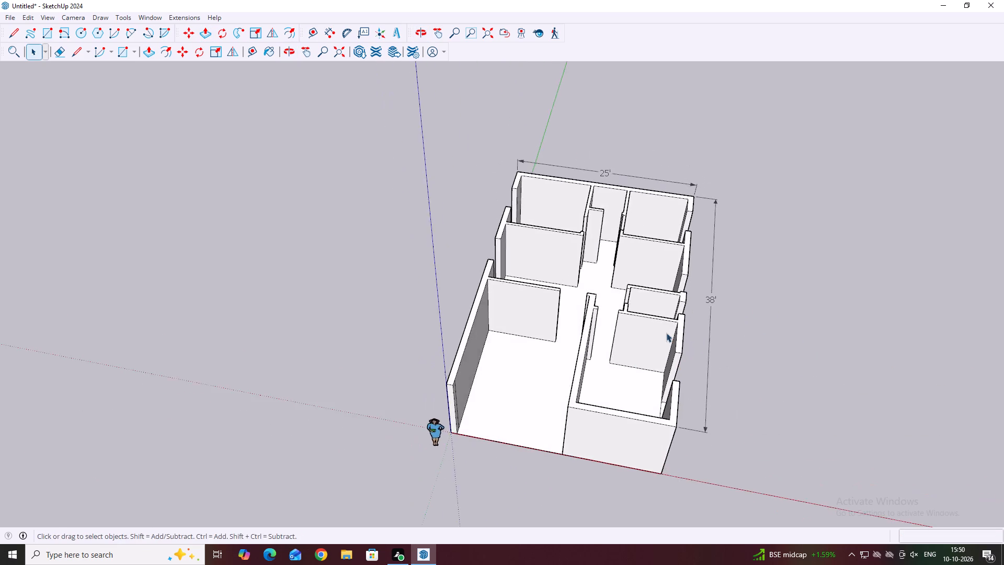
scroll(666, 333, "down", 2)
middle_click_drag(550, 378, 588, 427)
scroll(508, 402, "up", 6)
middle_click_drag(567, 388, 581, 365)
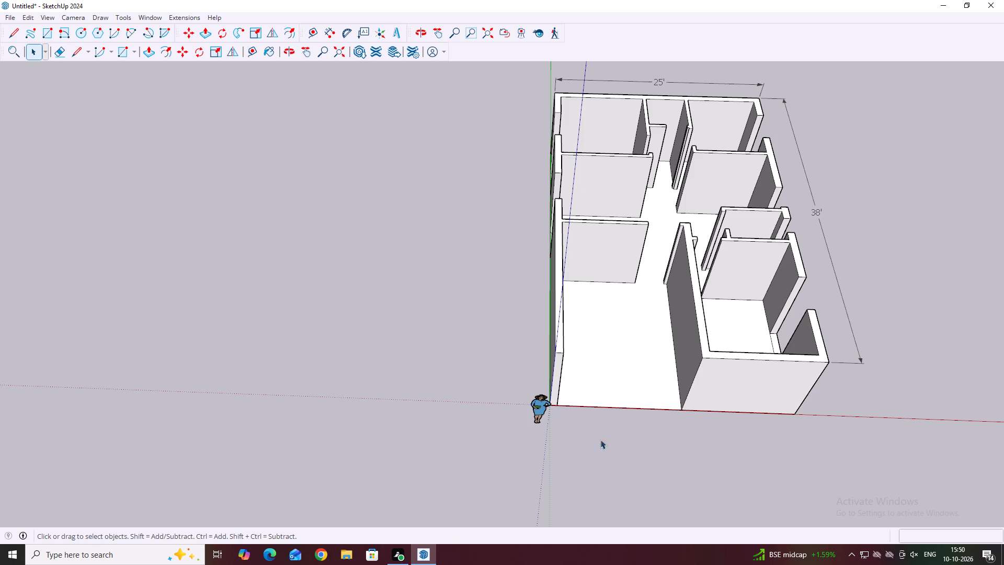
middle_click_drag(626, 435, 612, 422)
scroll(585, 388, "up", 3)
scroll(552, 347, "up", 3)
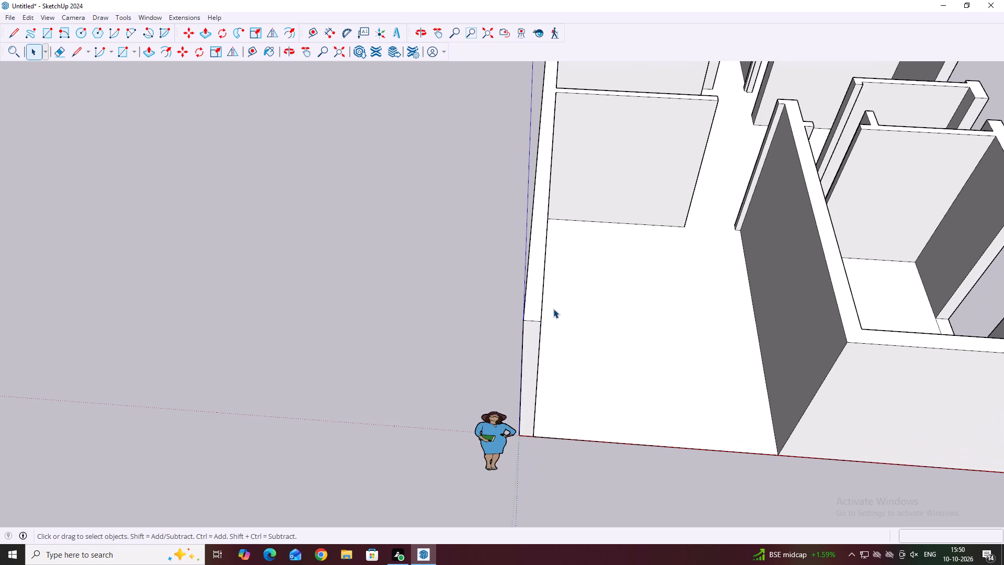
middle_click_drag(662, 417, 712, 401)
scroll(610, 320, "up", 2)
middle_click_drag(614, 314, 576, 310)
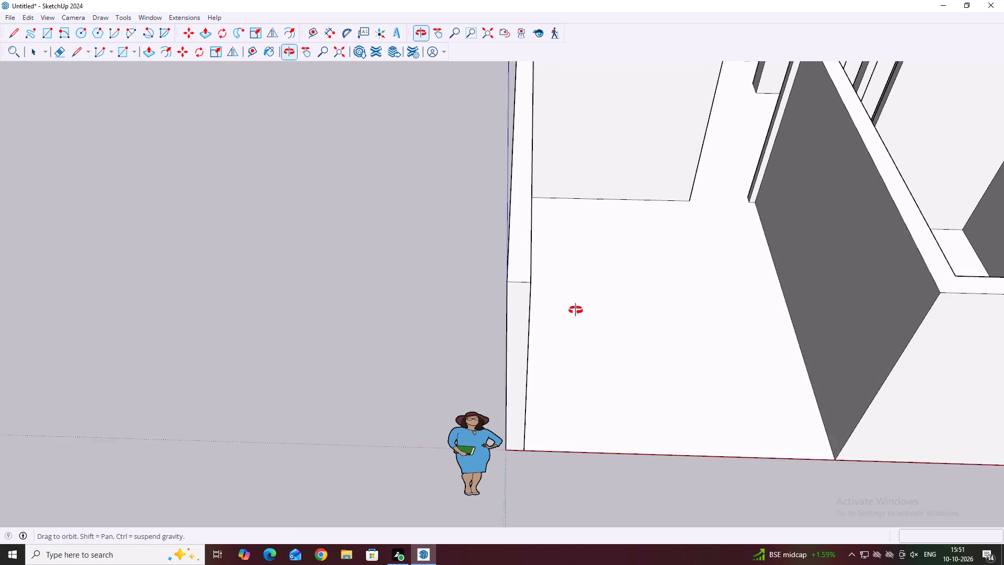
middle_click_drag(576, 310, 574, 310)
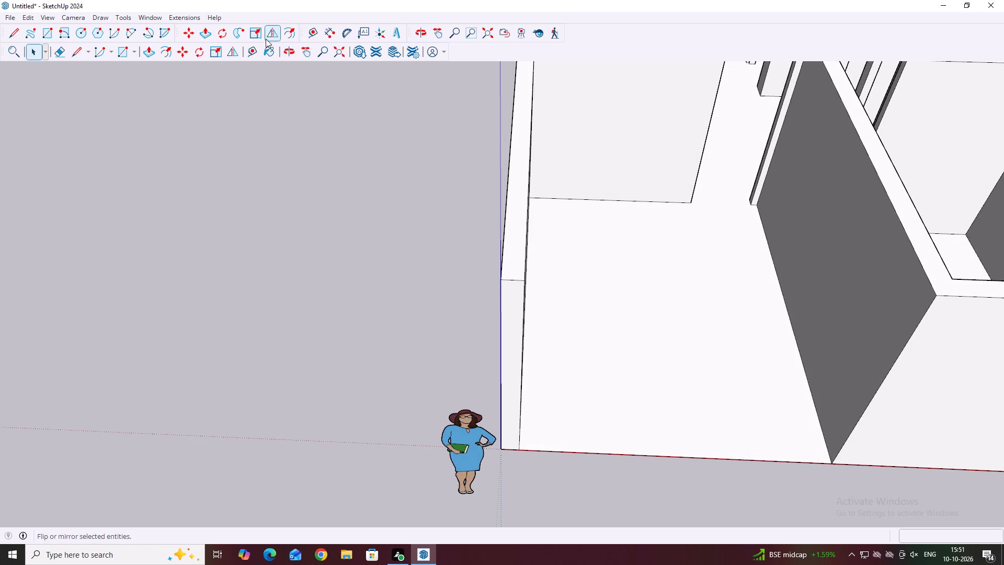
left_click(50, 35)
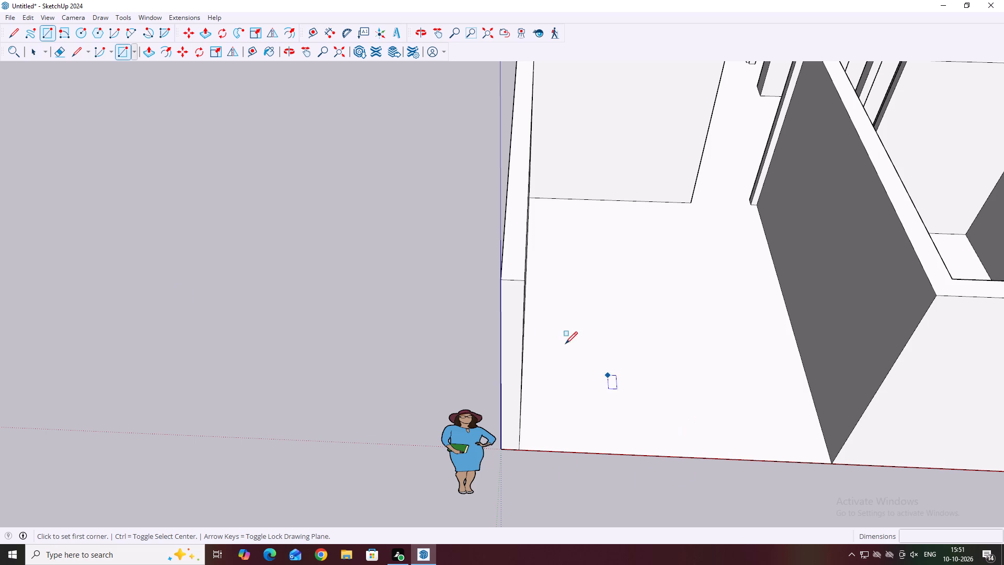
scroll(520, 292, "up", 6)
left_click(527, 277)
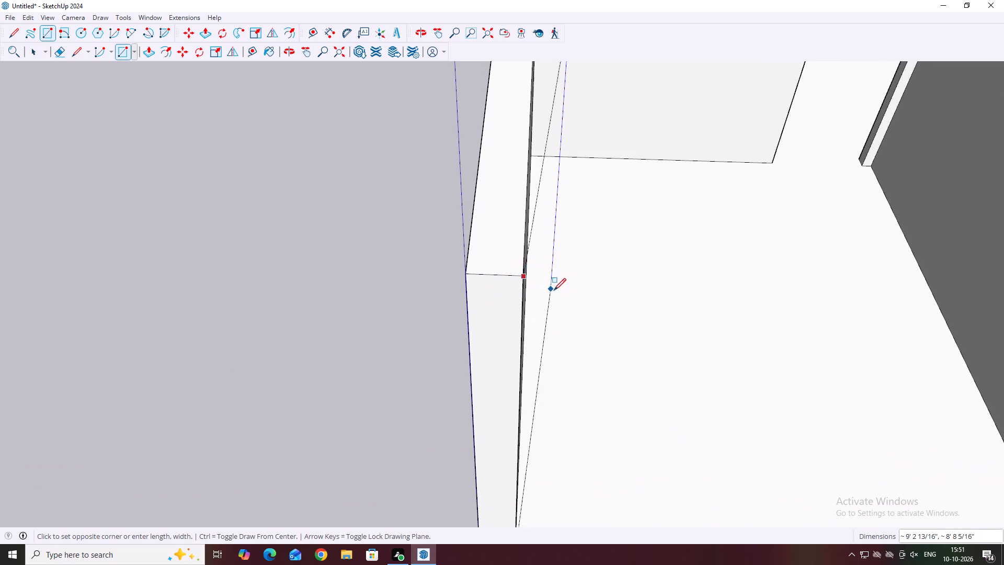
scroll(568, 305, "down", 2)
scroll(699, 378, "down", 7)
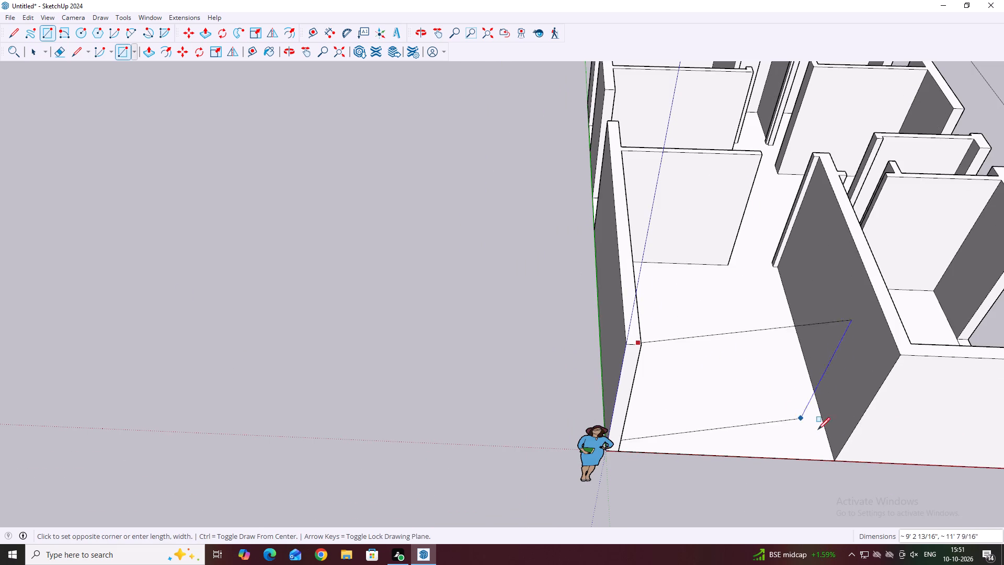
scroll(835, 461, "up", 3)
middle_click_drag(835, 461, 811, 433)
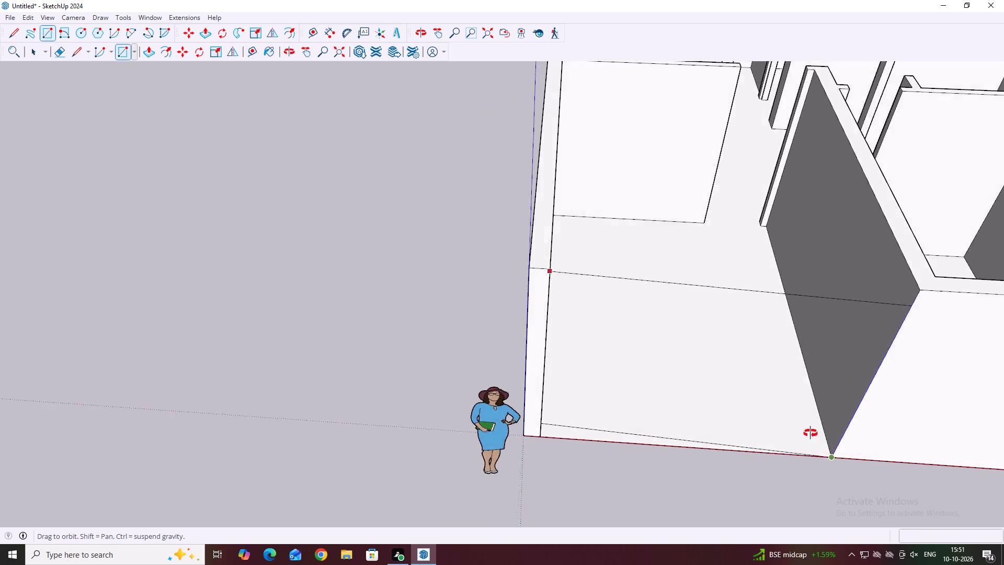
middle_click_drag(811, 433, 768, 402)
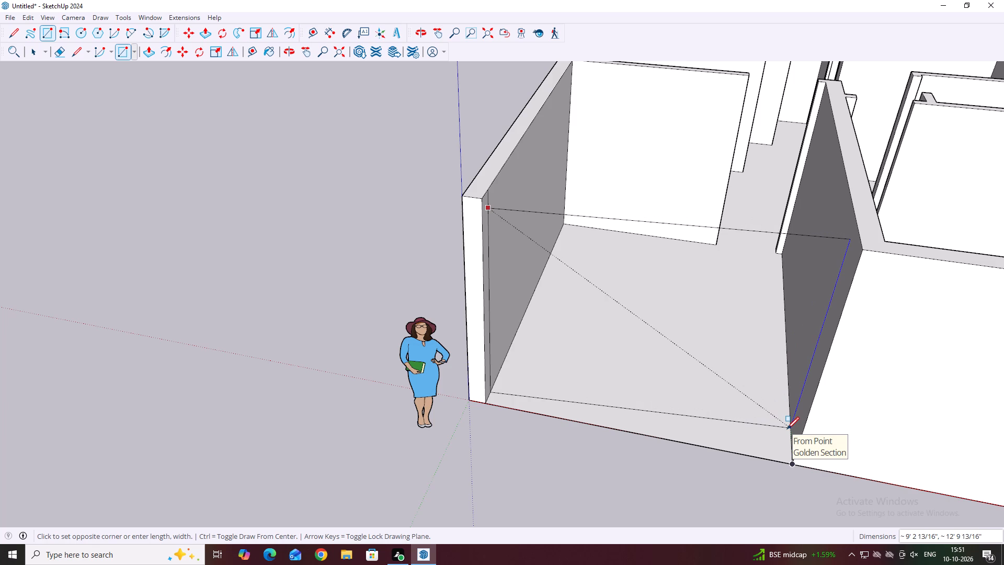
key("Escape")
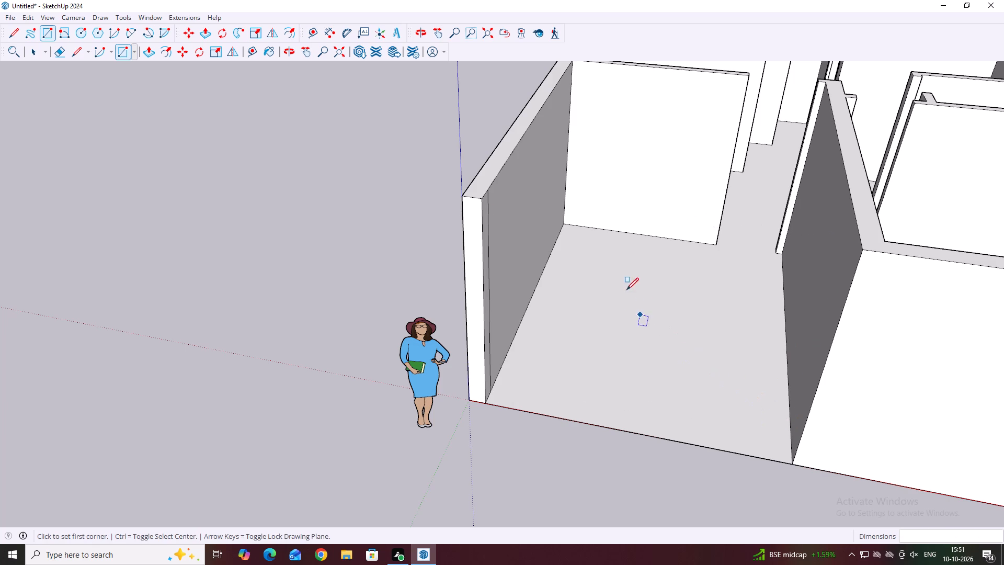
Draw a 12' 9" by 10' vertical rectangle closing the front opening from the outer wall's inner top corner to the dividing wall's base.
scroll(459, 210, "up", 2)
left_click(488, 196)
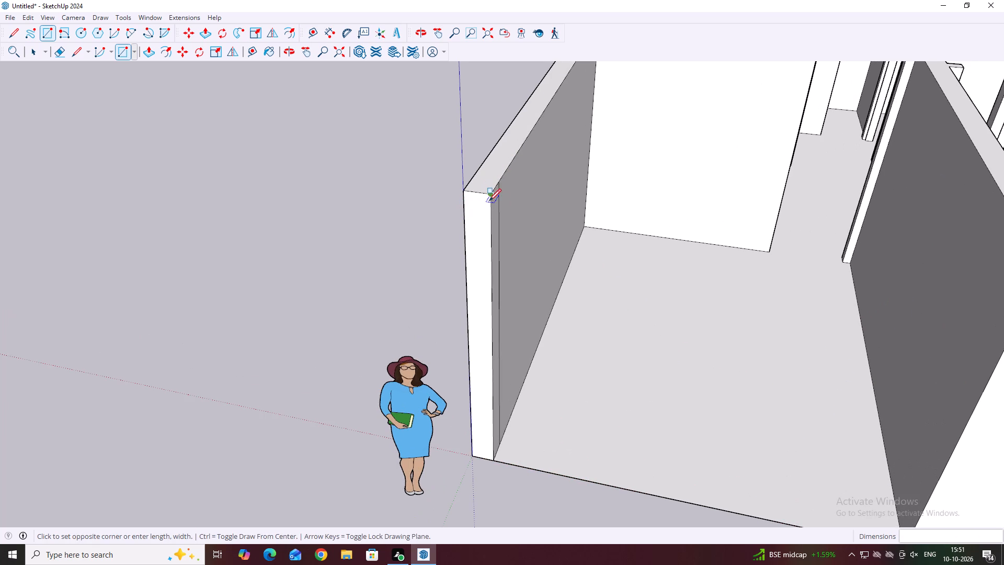
scroll(617, 424, "down", 4)
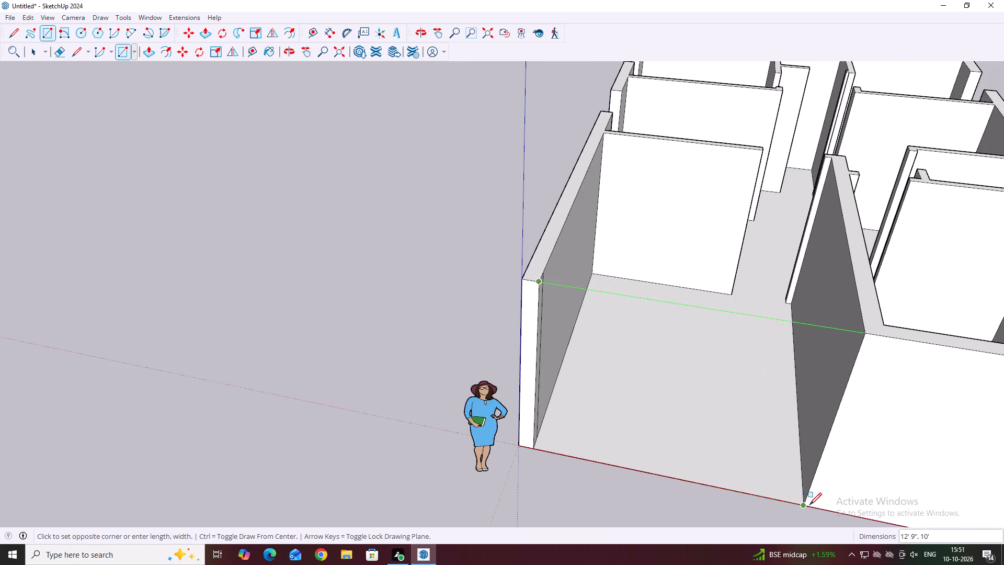
left_click(806, 504)
scroll(461, 385, "down", 4)
middle_click_drag(508, 436, 623, 437)
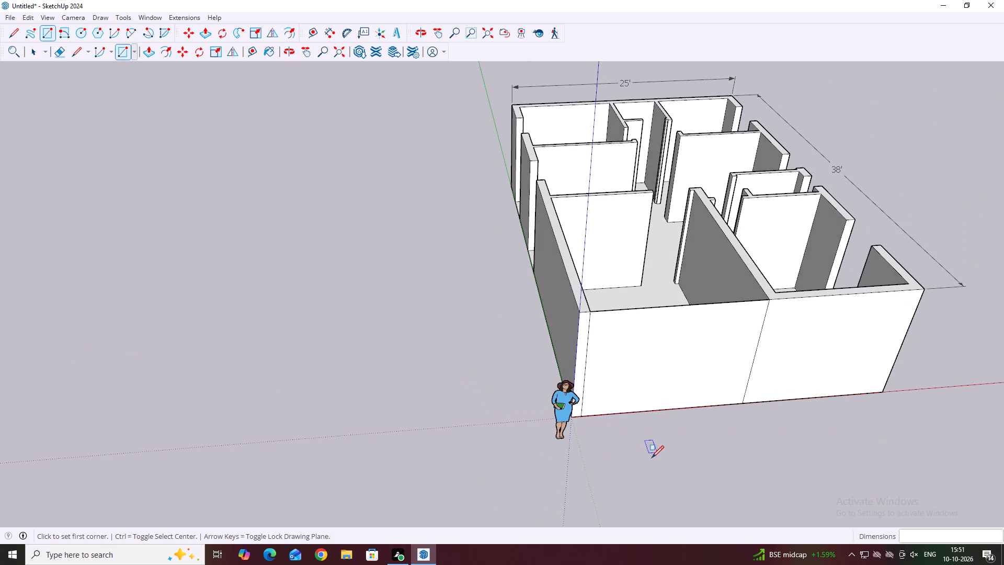
key("space")
Delete the stray vertical edge on the inside face of the outer wall near the origin corner.
middle_click_drag(745, 241, 607, 311)
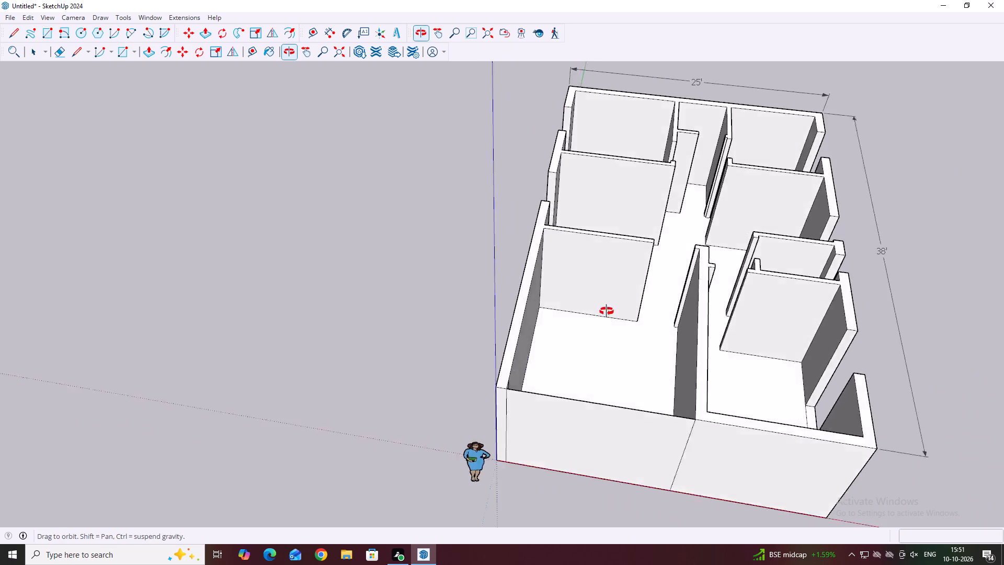
middle_click_drag(607, 311, 571, 318)
scroll(562, 321, "down", 1)
middle_click_drag(609, 354, 453, 353)
scroll(430, 337, "up", 4)
middle_click_drag(423, 350, 326, 371)
scroll(333, 369, "up", 3)
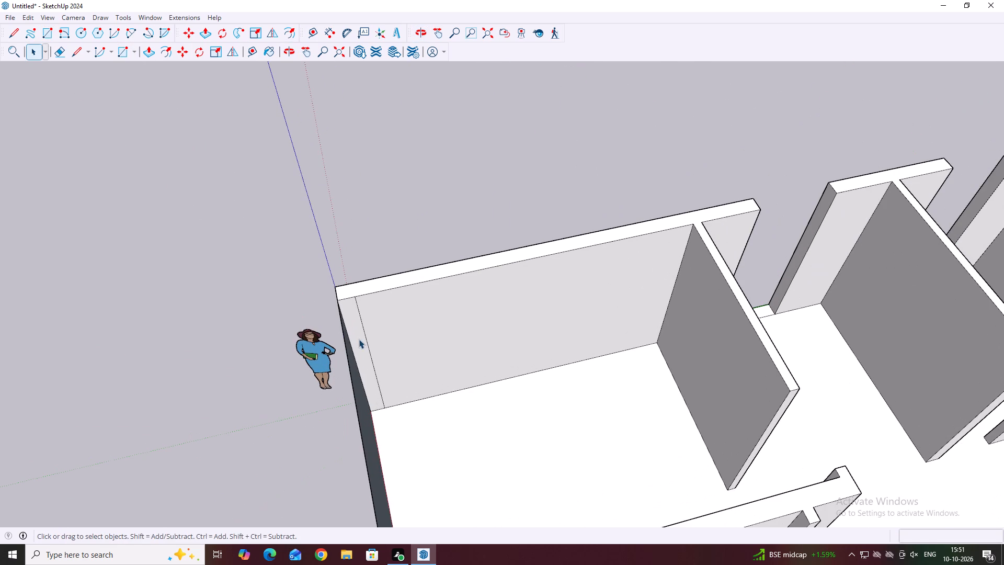
left_click(366, 333)
key("Delete")
Draw a line about 10' long between the midpoints of the new front face's top and bottom edges, splitting it in half.
scroll(533, 314, "down", 4)
middle_click_drag(530, 338, 668, 416)
middle_click_drag(567, 382, 579, 388)
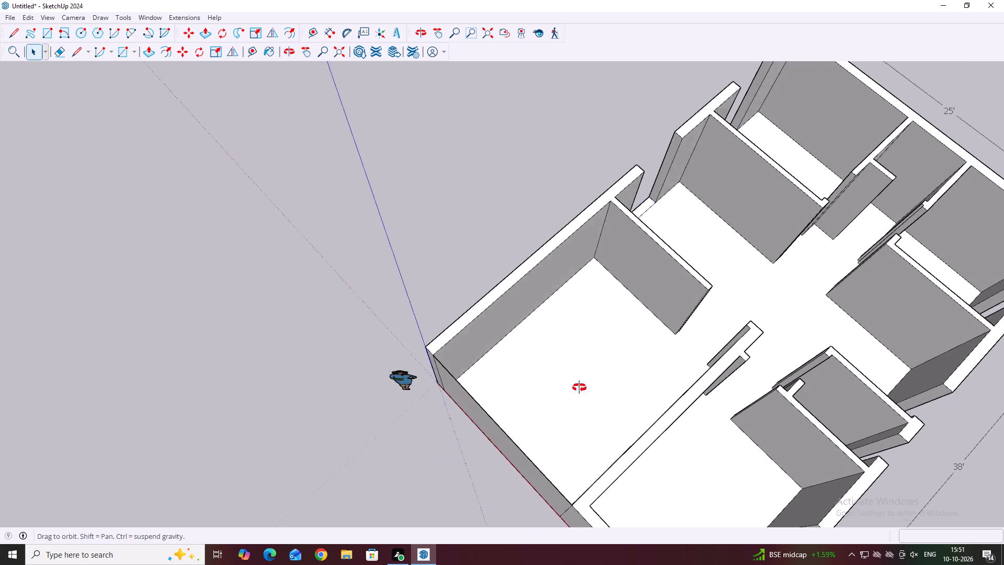
middle_click_drag(579, 388, 652, 335)
middle_click_drag(523, 414, 643, 397)
scroll(643, 398, "down", 1)
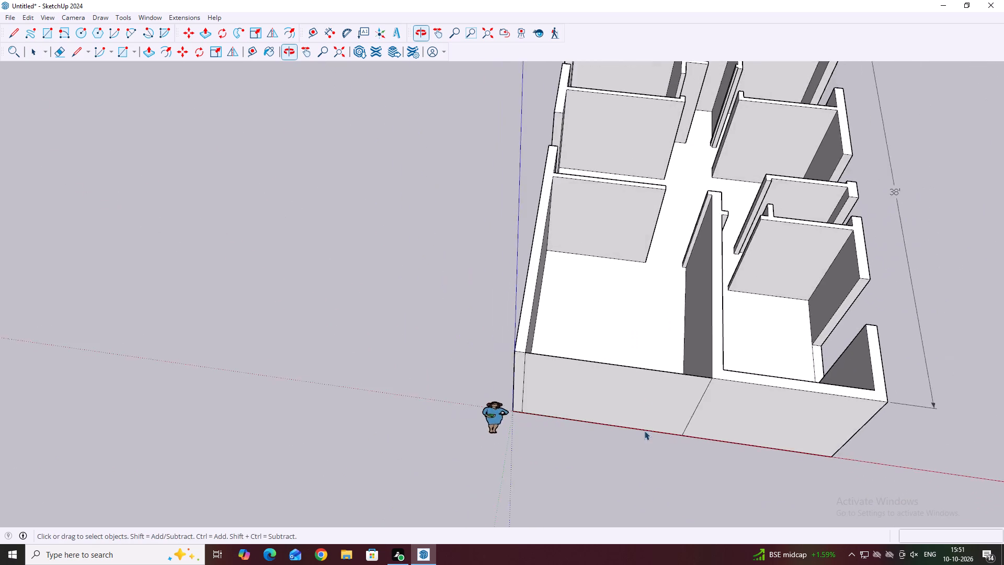
scroll(644, 428, "up", 5)
middle_click_drag(627, 424, 629, 355)
scroll(621, 389, "up", 3)
middle_click_drag(672, 382, 692, 375)
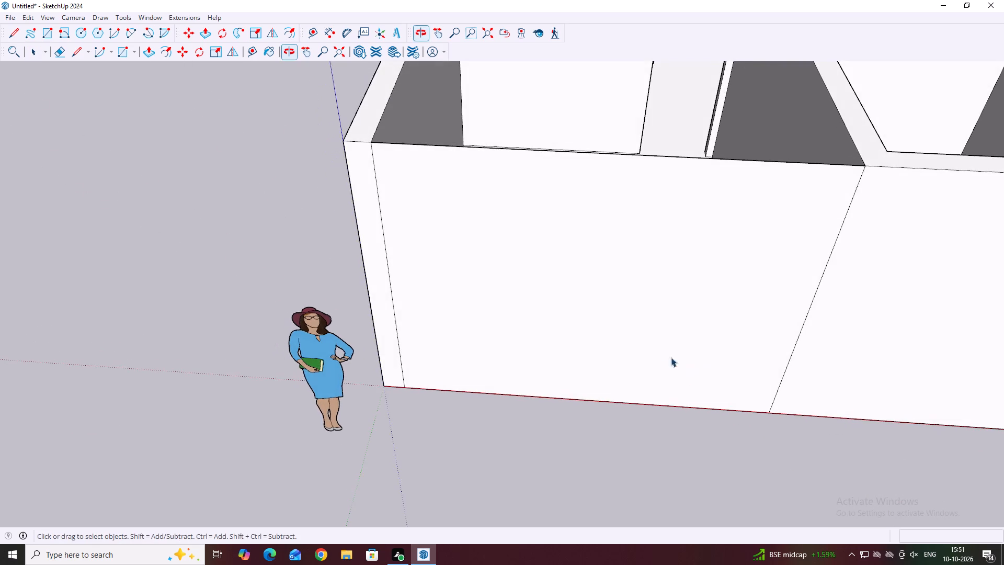
scroll(638, 334, "up", 2)
scroll(635, 315, "down", 2)
middle_click_drag(621, 331, 630, 338)
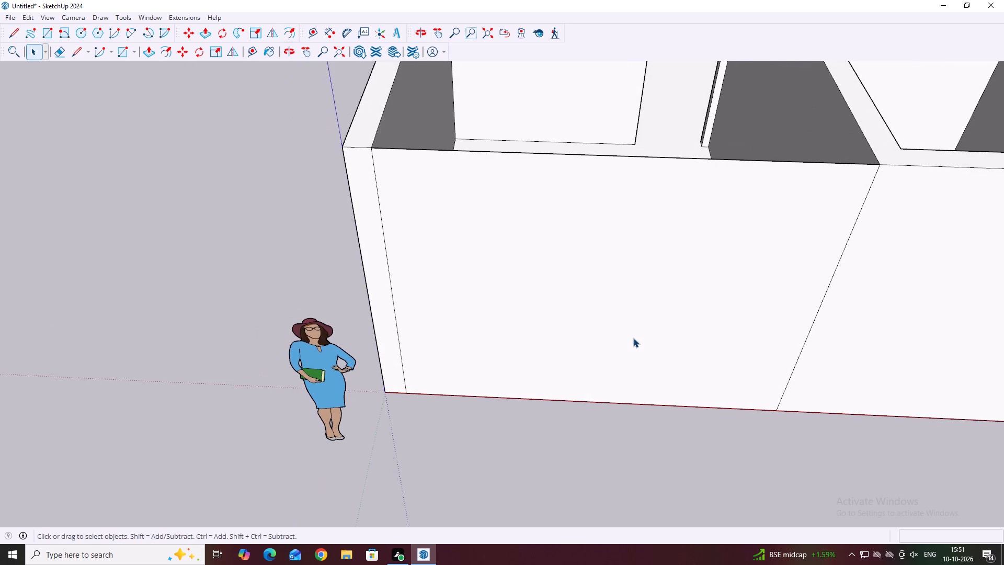
key("l")
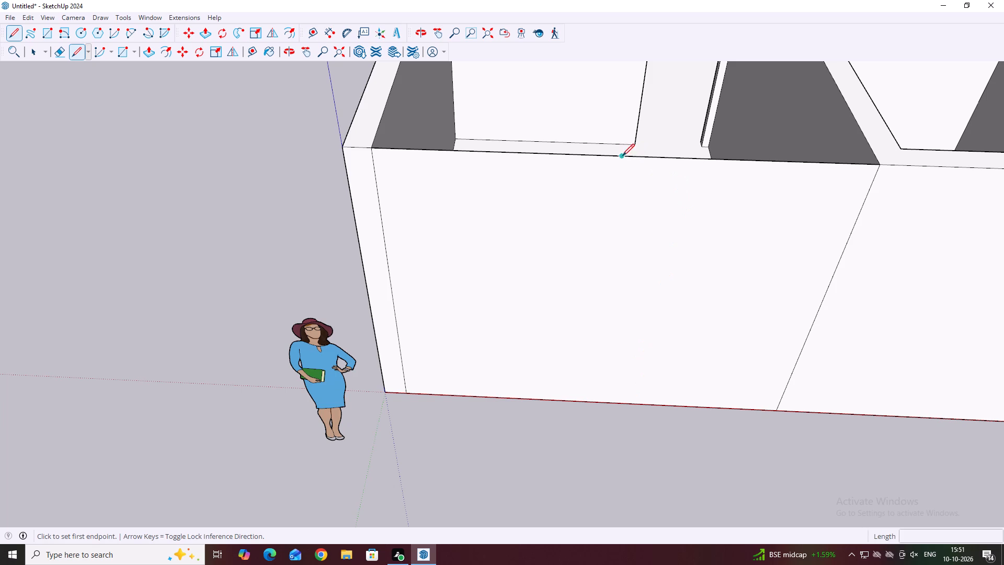
left_click(621, 156)
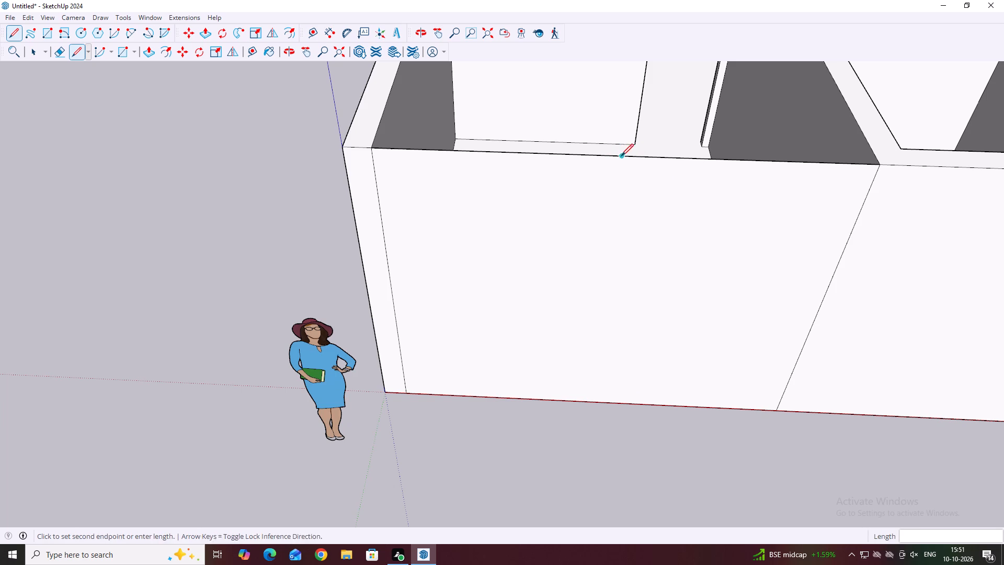
left_click(590, 399)
scroll(604, 406, "down", 4)
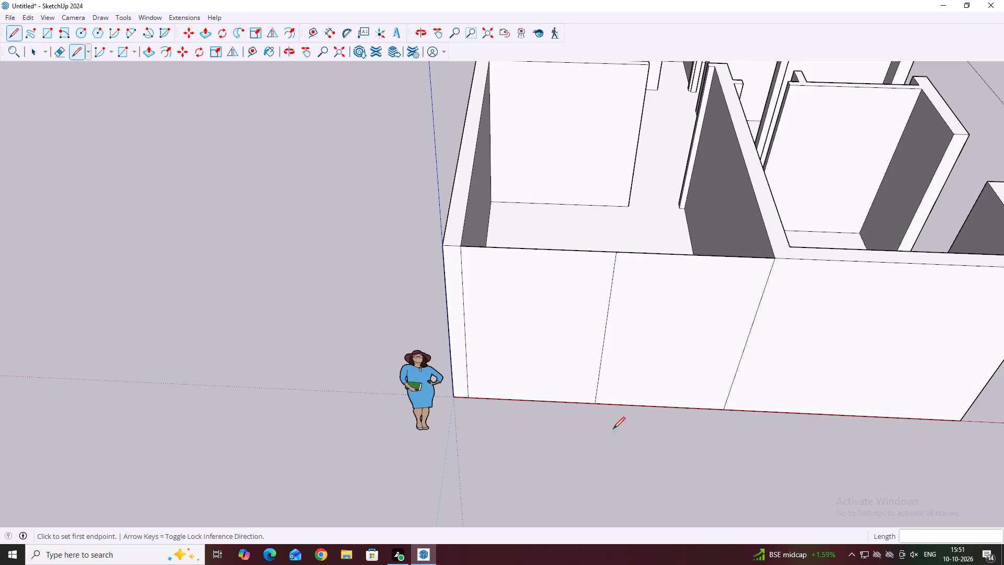
Draw a 10' vertical line on the front face, parallel to the centre line and offset 1" from it toward the dividing wall.
middle_click_drag(661, 445, 645, 382)
scroll(596, 365, "up", 4)
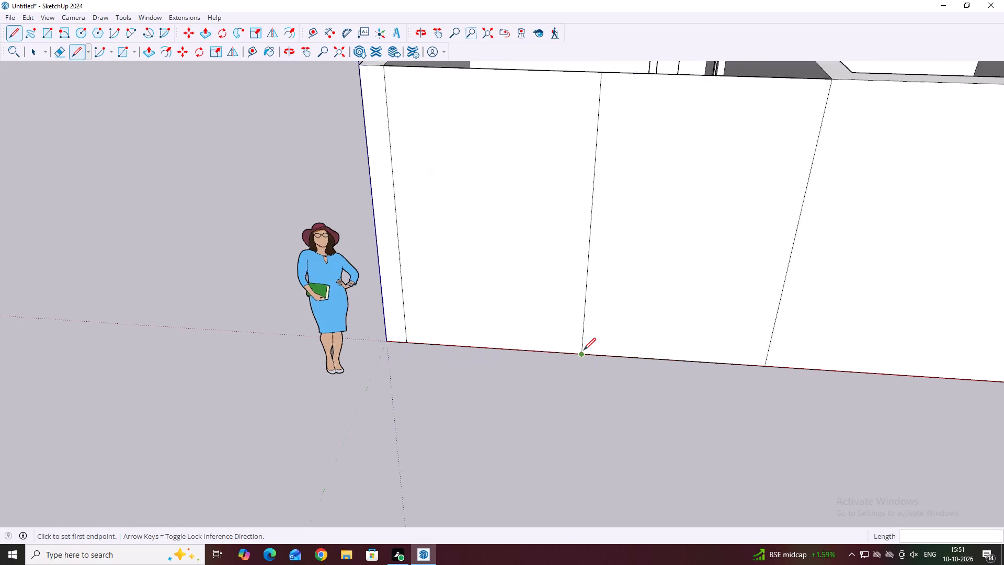
scroll(584, 350, "up", 3)
left_click(581, 357)
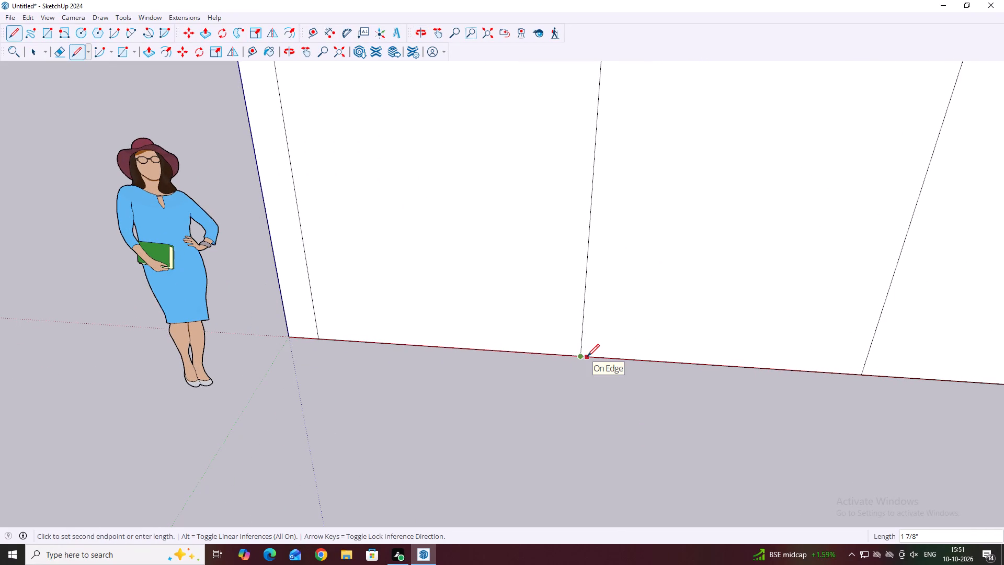
key("1")
key("Return")
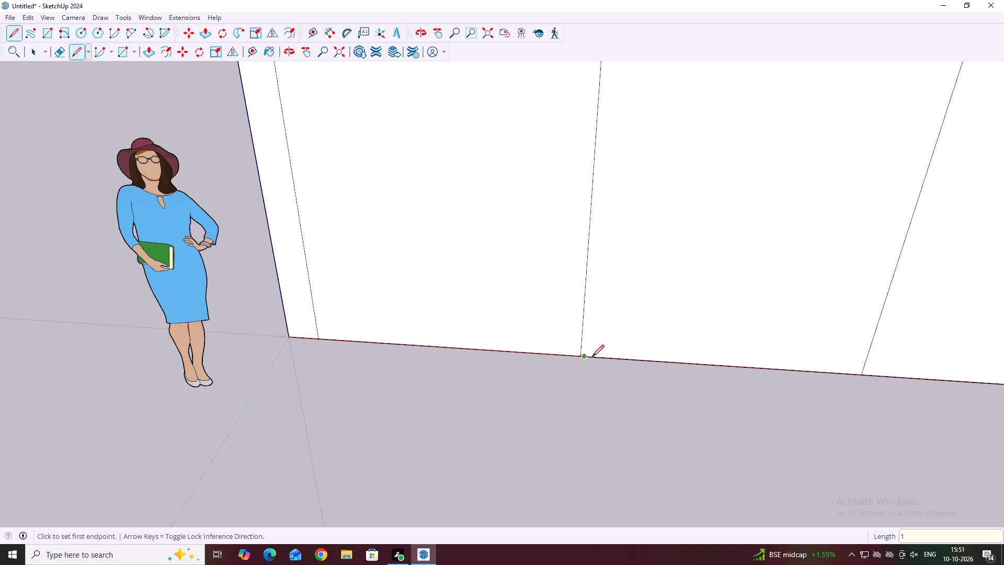
left_click(586, 357)
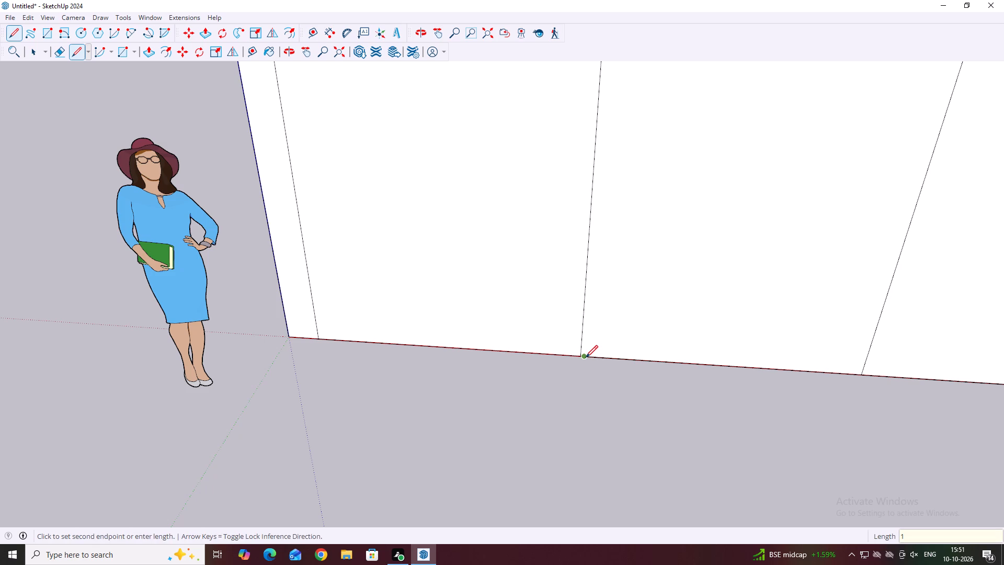
scroll(585, 357, "down", 5)
scroll(605, 108, "up", 5)
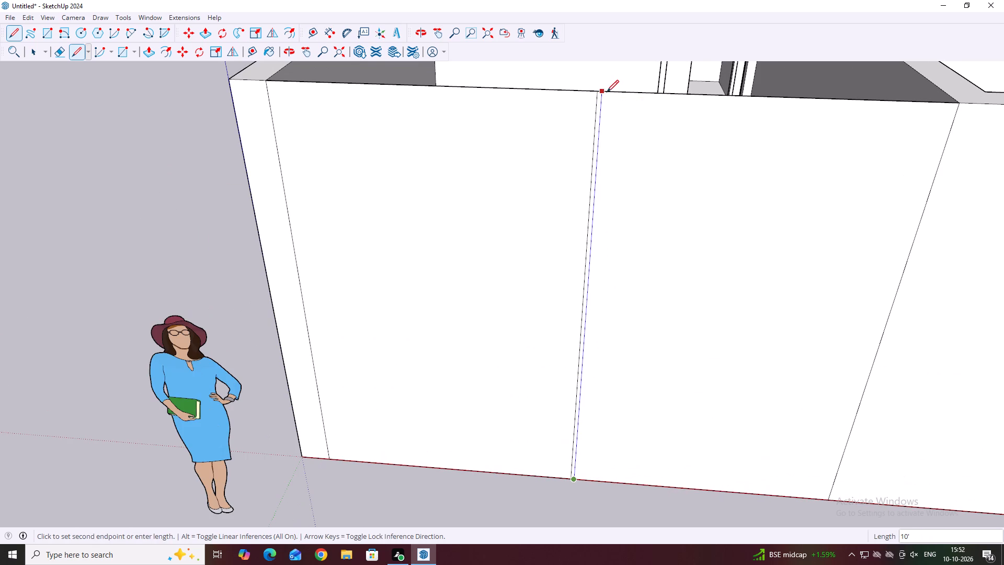
scroll(603, 91, "up", 6)
left_click(602, 90)
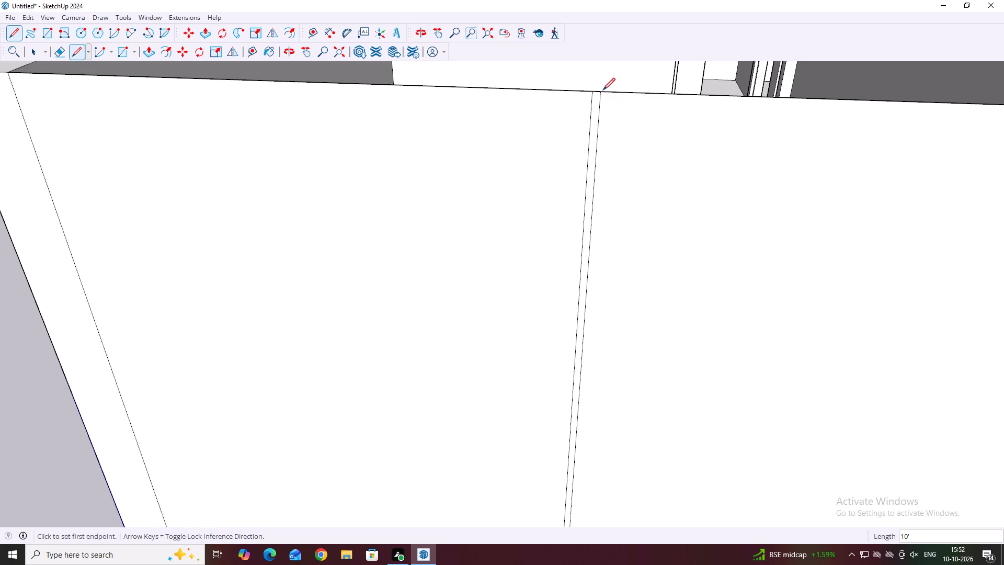
Draw a second 10' vertical line 1" from the centre line, on the side toward the origin corner.
scroll(581, 90, "up", 4)
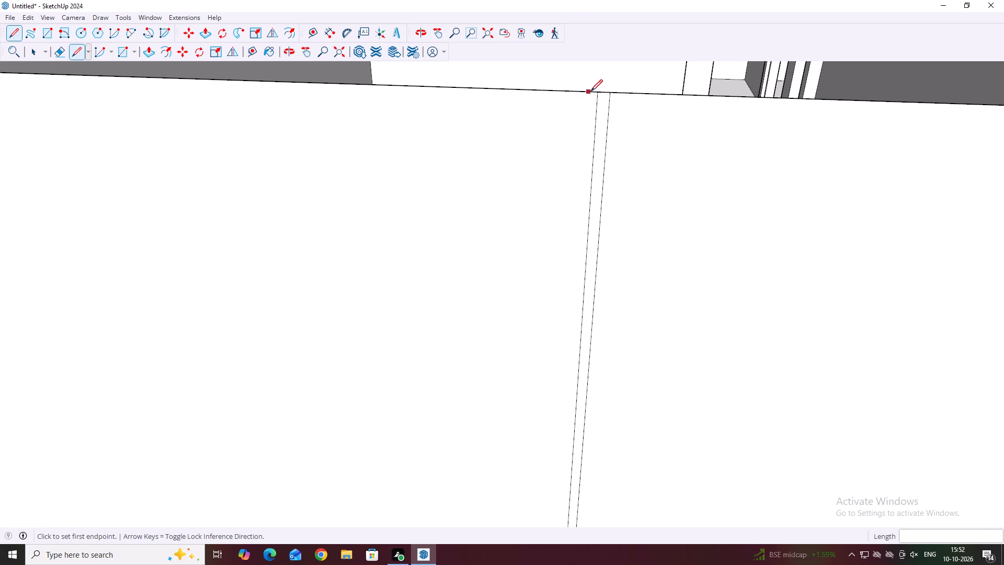
left_click(597, 92)
left_click(583, 93)
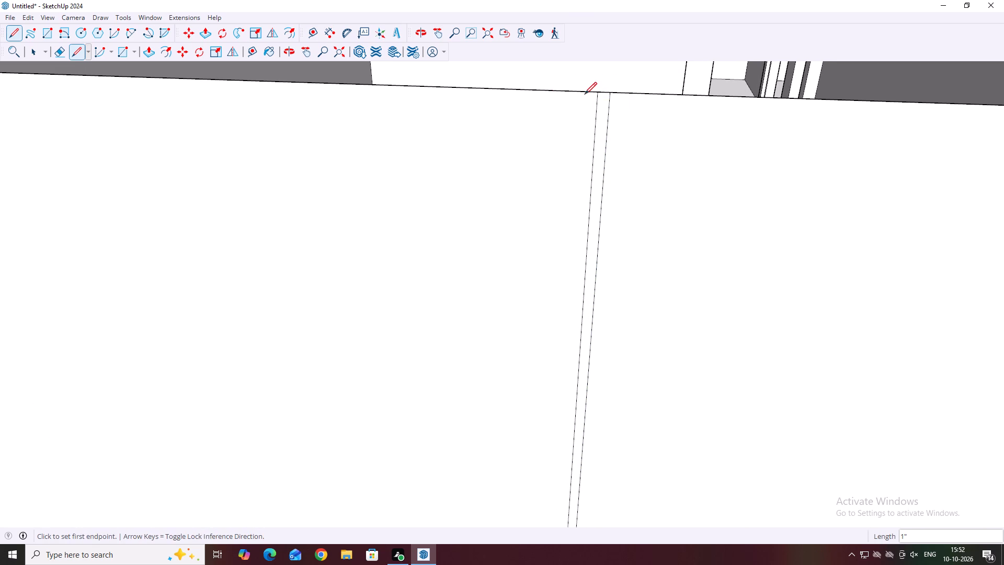
left_click(584, 93)
scroll(586, 163, "down", 2)
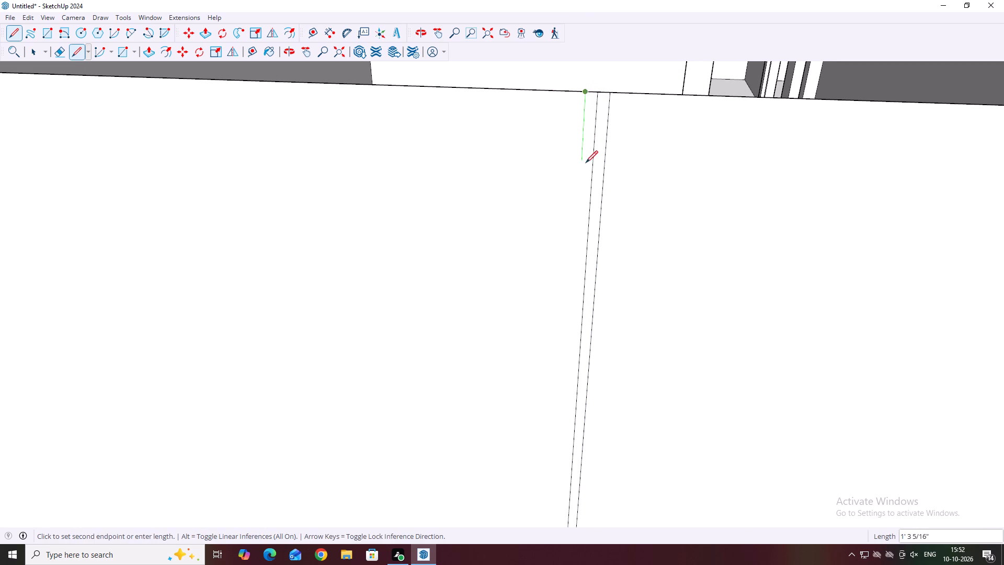
scroll(586, 163, "down", 15)
scroll(572, 386, "up", 10)
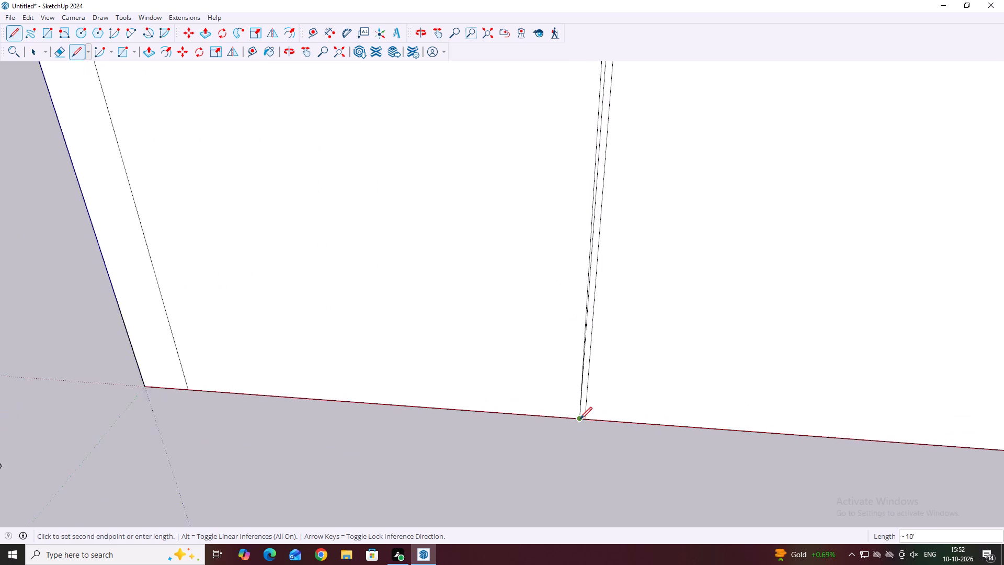
scroll(580, 419, "up", 6)
left_click(569, 417)
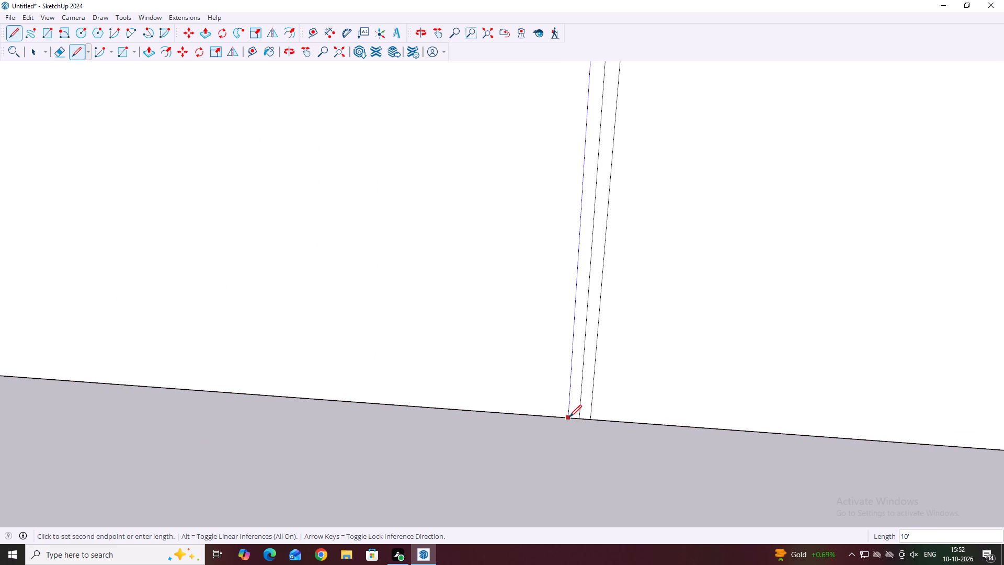
Delete the original centre line between the two new vertical lines on the front face.
scroll(609, 422, "down", 6)
key("space")
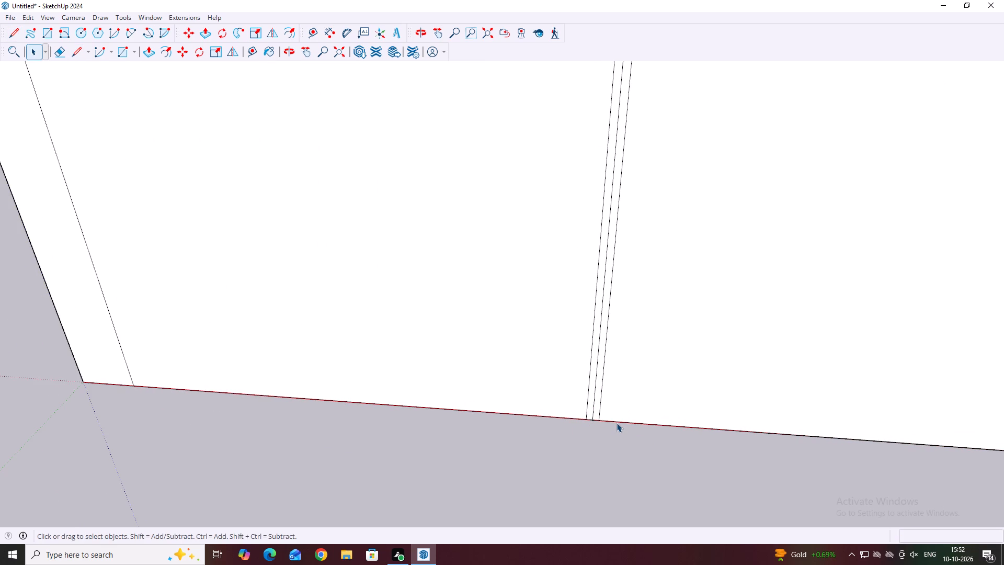
scroll(590, 411, "down", 10)
scroll(591, 410, "up", 2)
left_click(592, 409)
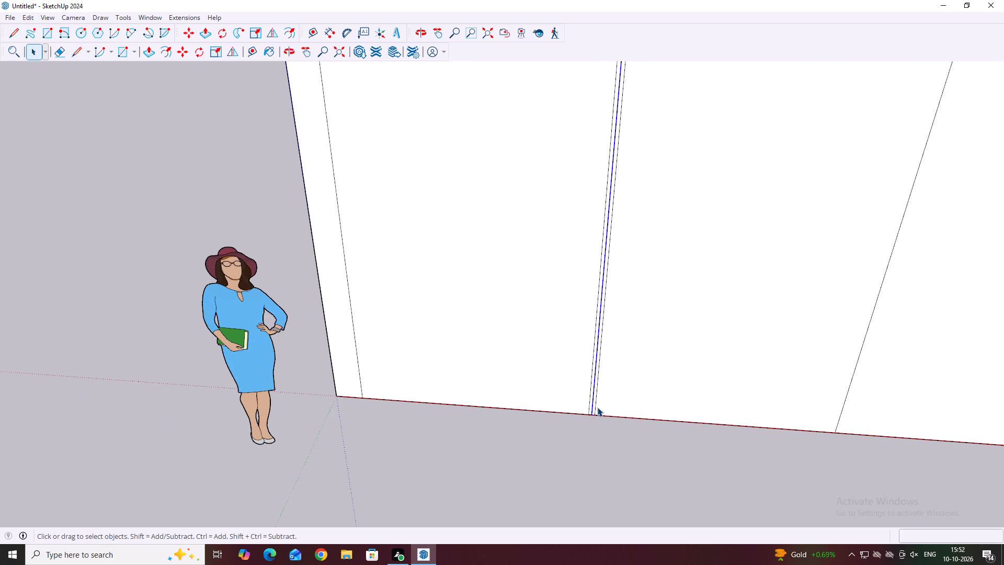
scroll(645, 367, "down", 8)
key("Delete")
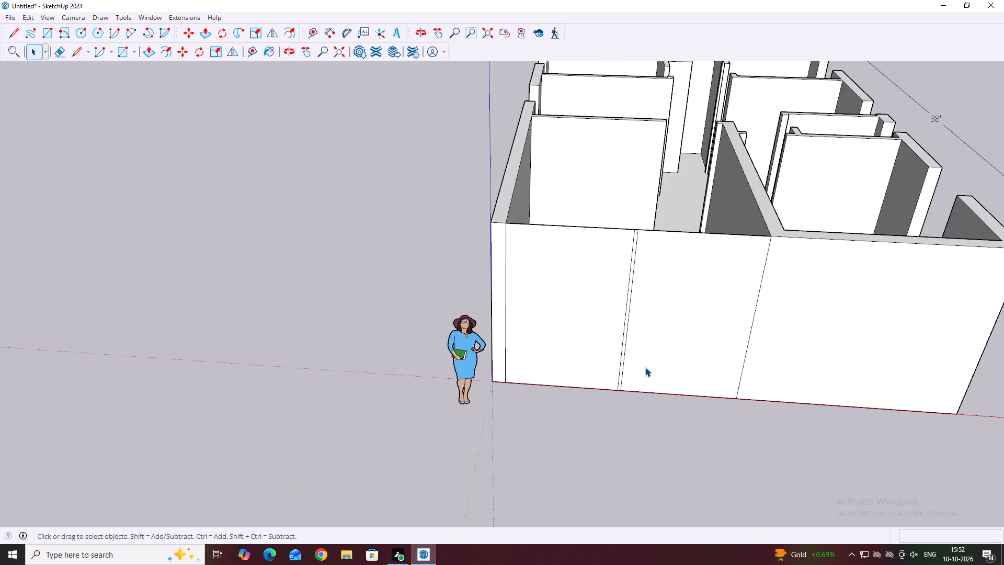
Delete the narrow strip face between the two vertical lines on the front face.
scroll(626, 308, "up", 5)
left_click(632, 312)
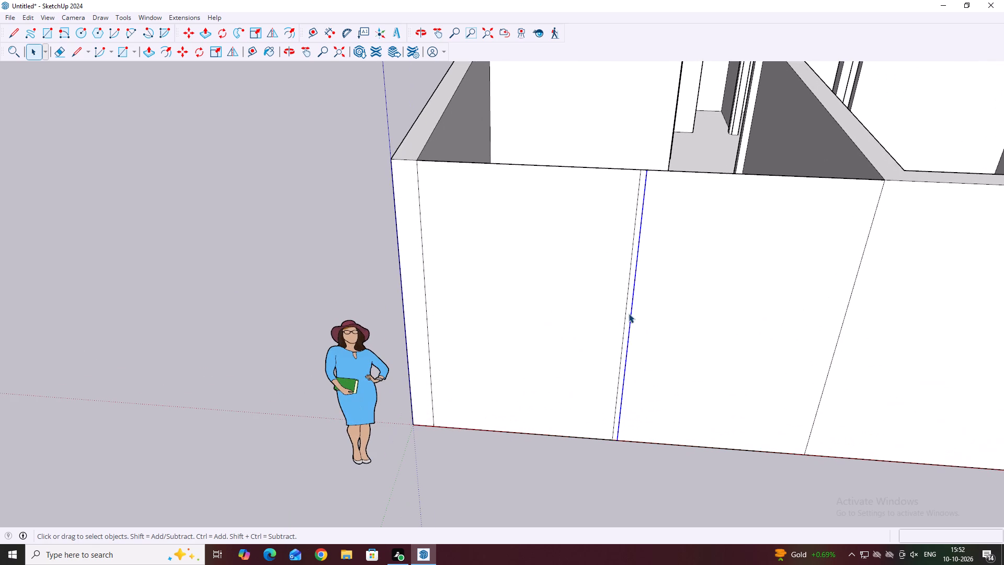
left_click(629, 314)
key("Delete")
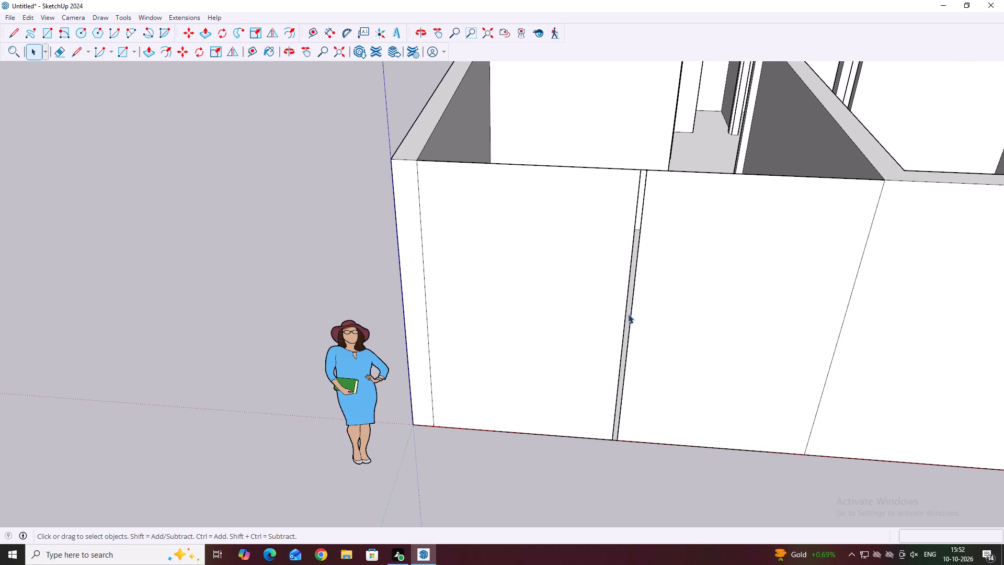
Examine the narrow gap in the front face from several angles.
middle_click_drag(648, 222, 771, 236)
scroll(779, 187, "down", 5)
middle_click_drag(834, 191, 816, 180)
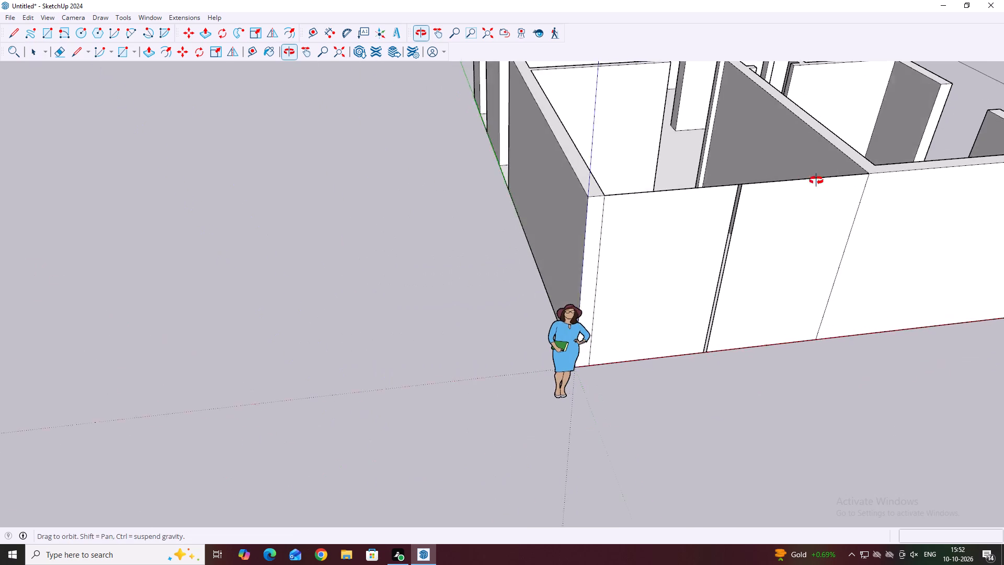
middle_click_drag(816, 180, 759, 154)
scroll(557, 155, "up", 3)
middle_click_drag(709, 176, 644, 170)
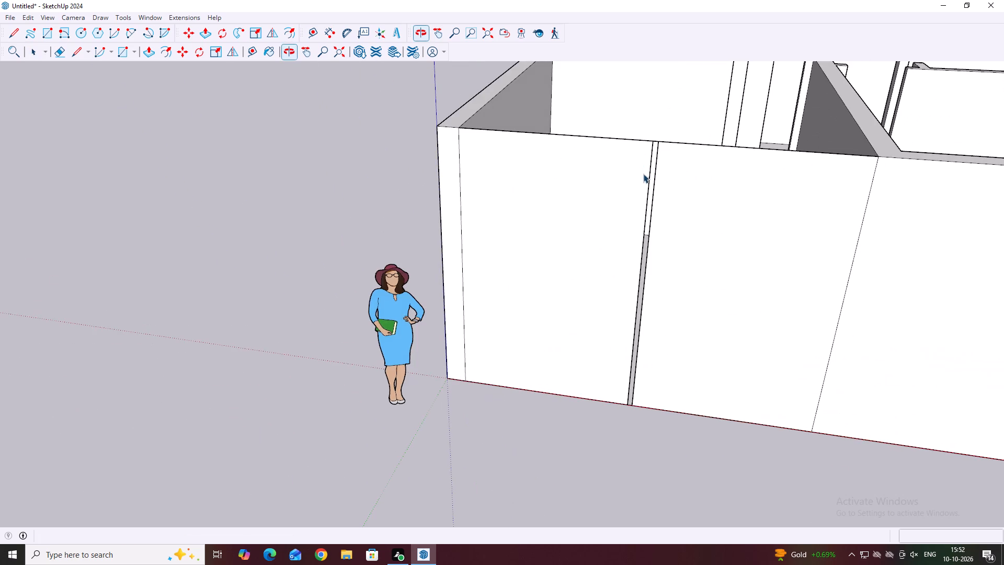
middle_click_drag(620, 195, 675, 198)
middle_click_drag(728, 193, 712, 184)
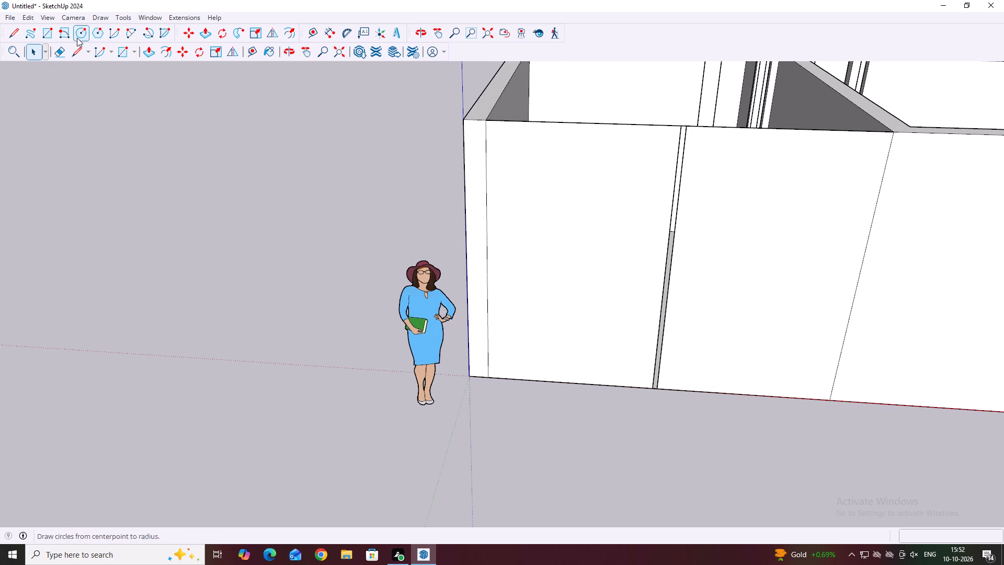
middle_click_drag(688, 146, 677, 135)
middle_click_drag(559, 146, 573, 154)
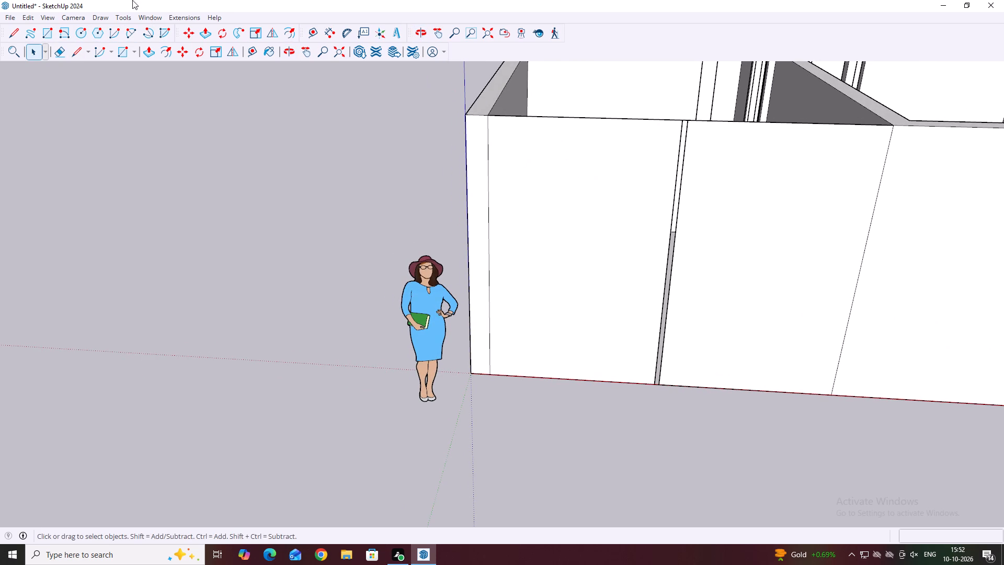
Draw a 12' 9" by about 5 3/8" rectangle along the top of the front face, from the outer wall's inner corner to the dividing wall.
left_click(49, 32)
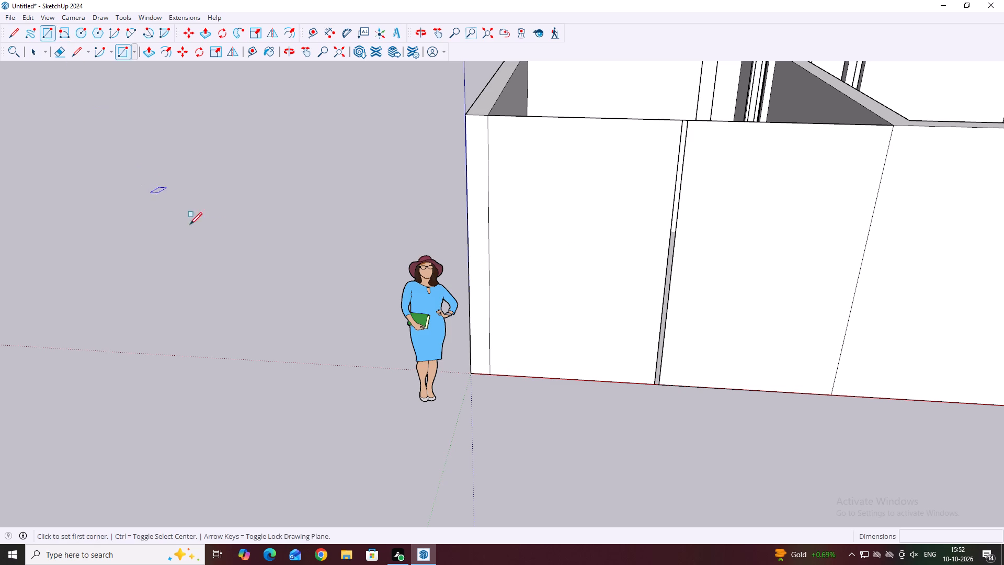
scroll(492, 127, "up", 3)
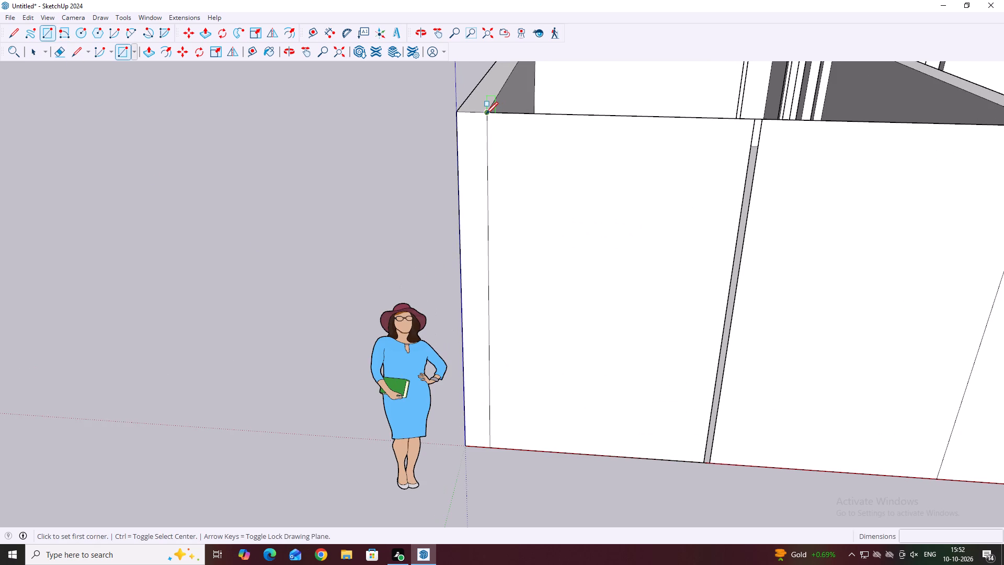
left_click(486, 114)
scroll(530, 129, "down", 4)
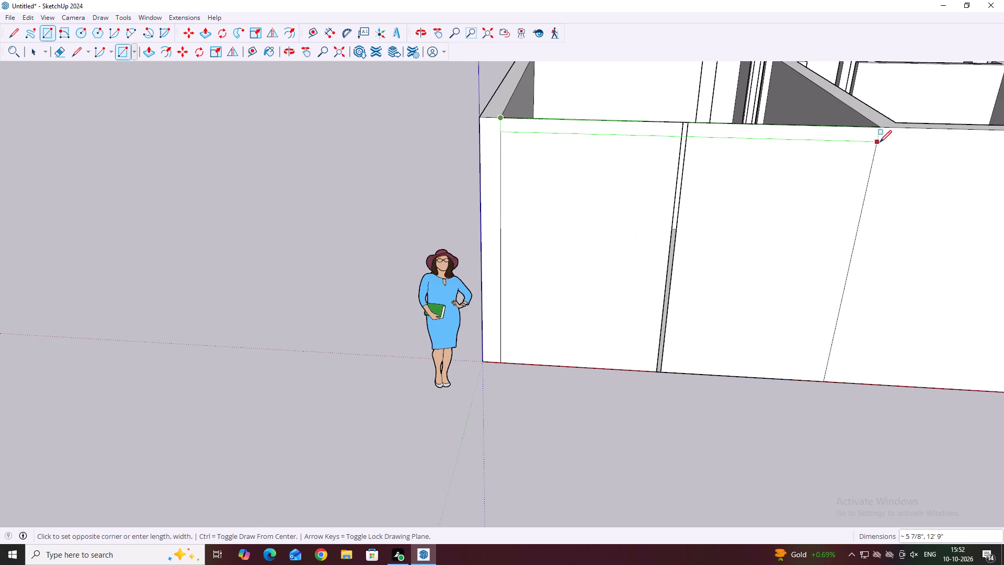
left_click(880, 141)
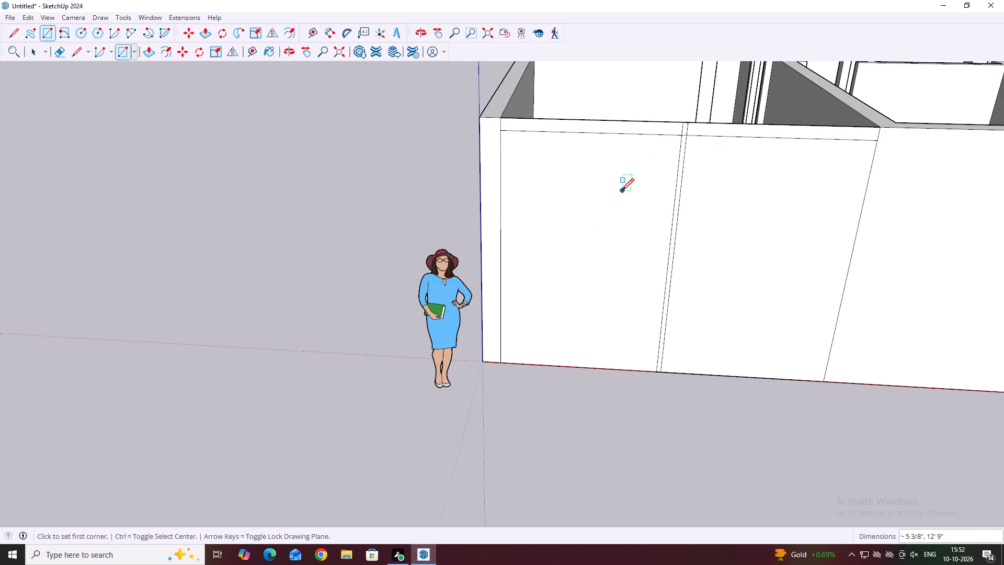
key("space")
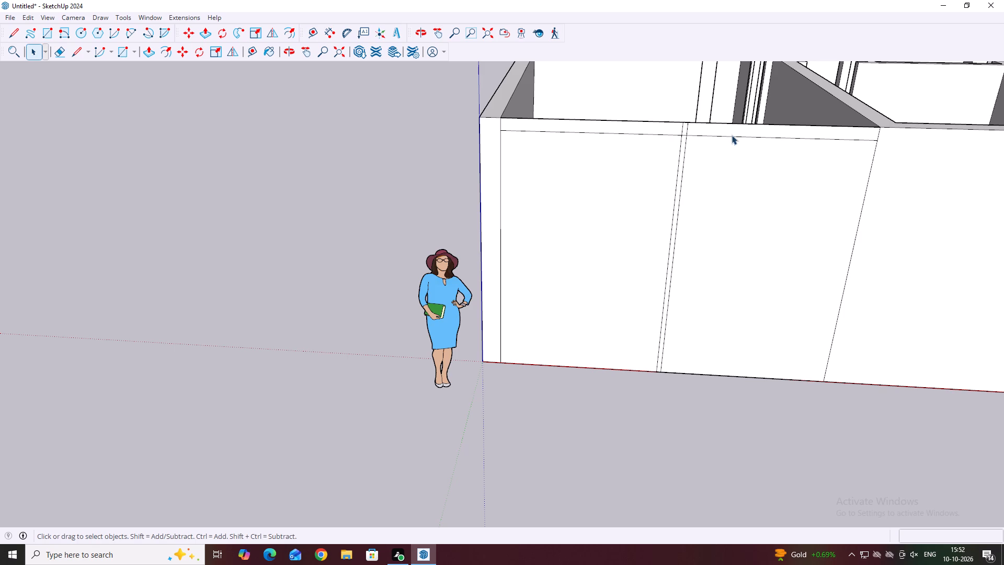
Erase the two short vertical line segments crossing the band at the top of the front face.
triple_click(737, 132)
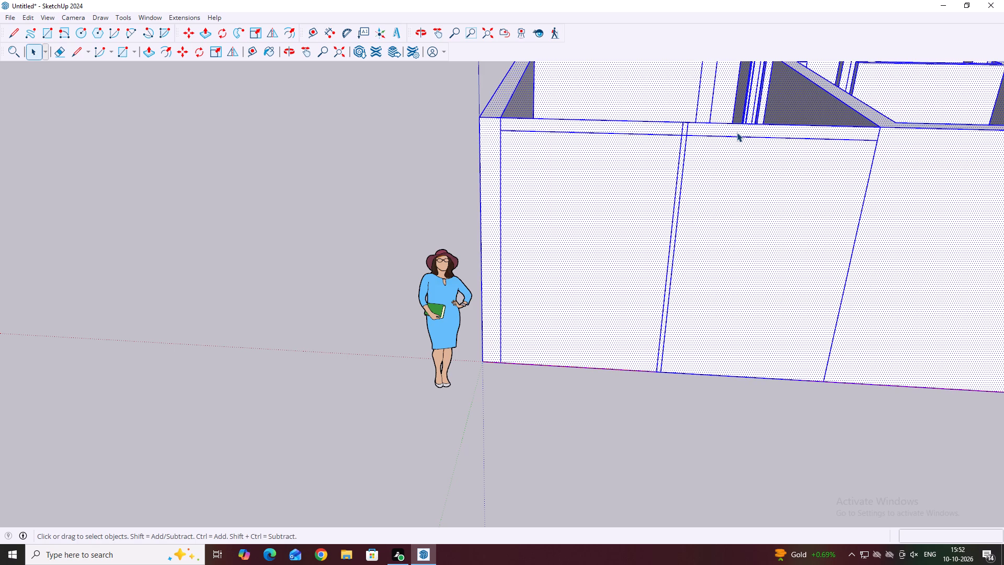
left_click(737, 132)
left_click(640, 146)
scroll(469, 286, "down", 5)
middle_click_drag(625, 221, 622, 320)
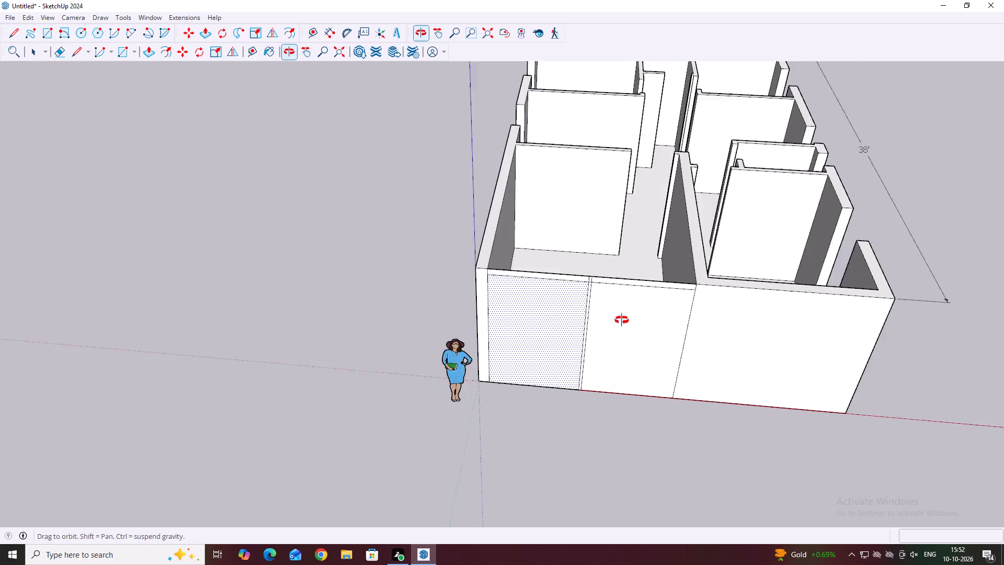
middle_click_drag(622, 320, 641, 373)
scroll(603, 360, "up", 3)
middle_click_drag(612, 422, 596, 344)
scroll(592, 335, "up", 4)
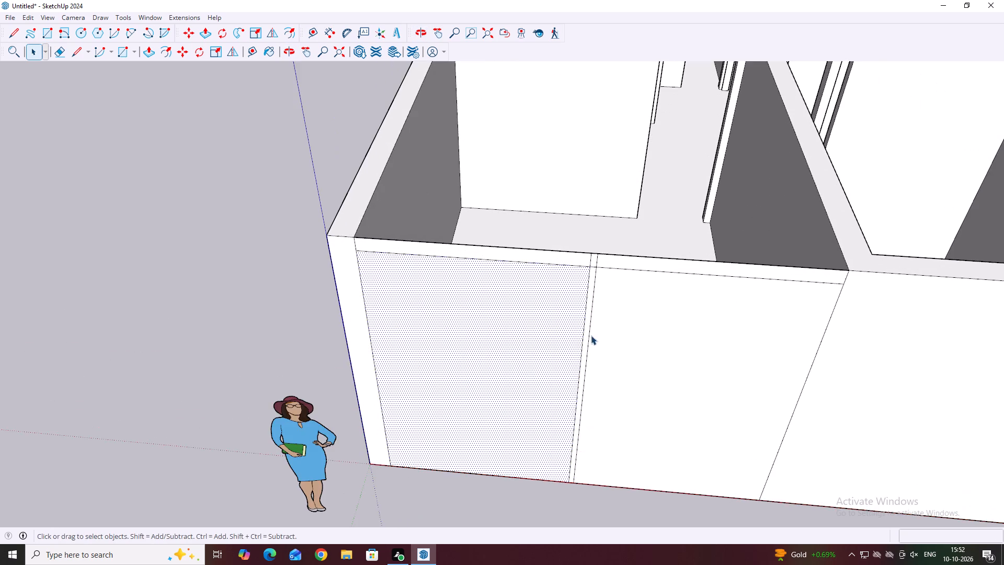
scroll(588, 262, "up", 4)
left_click(58, 49)
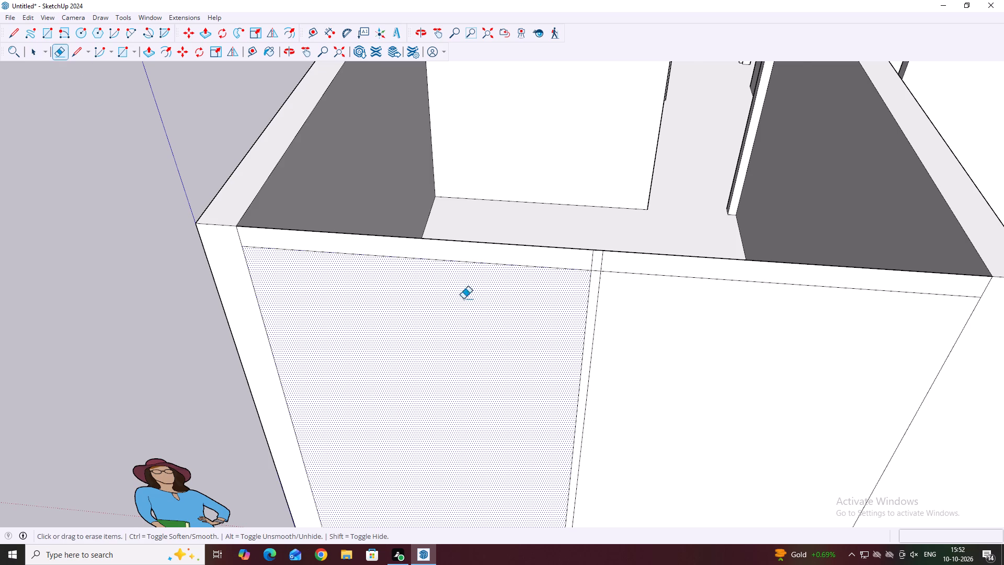
scroll(581, 244, "up", 3)
left_click_drag(569, 285, 691, 304)
scroll(569, 273, "down", 7)
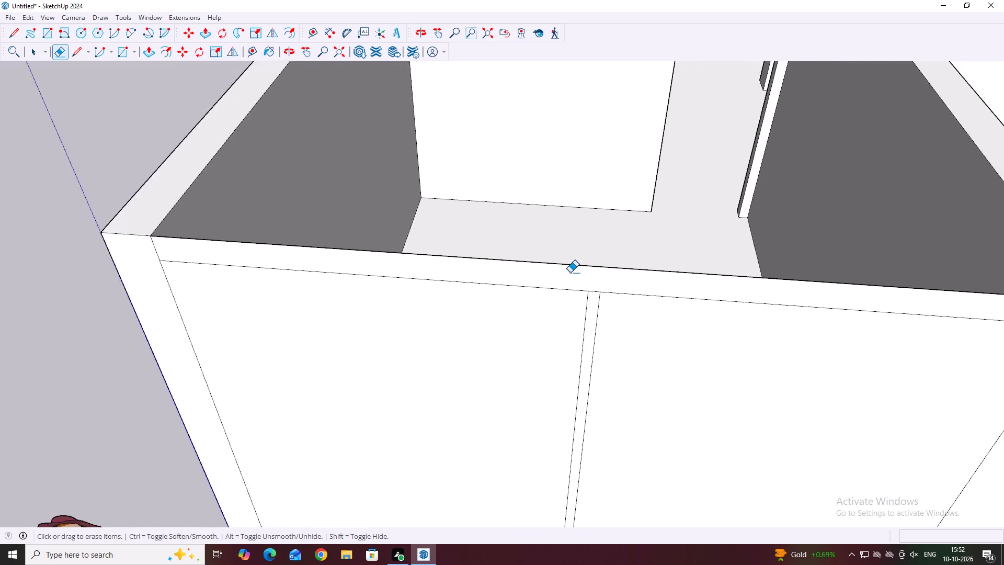
scroll(570, 273, "down", 16)
Make the top band of the front face, with its edges, into a component.
key("space")
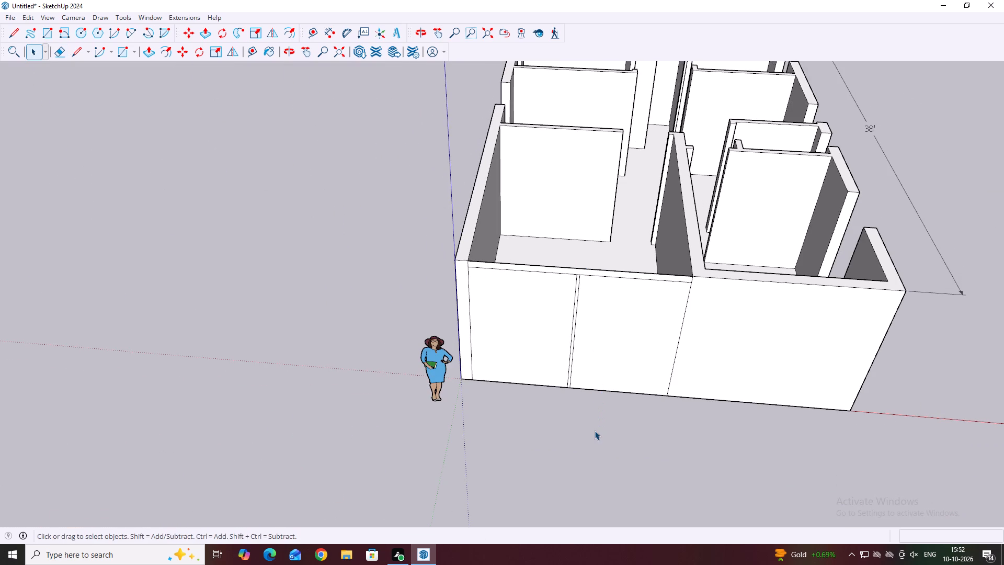
scroll(553, 252, "up", 3)
left_click(579, 282)
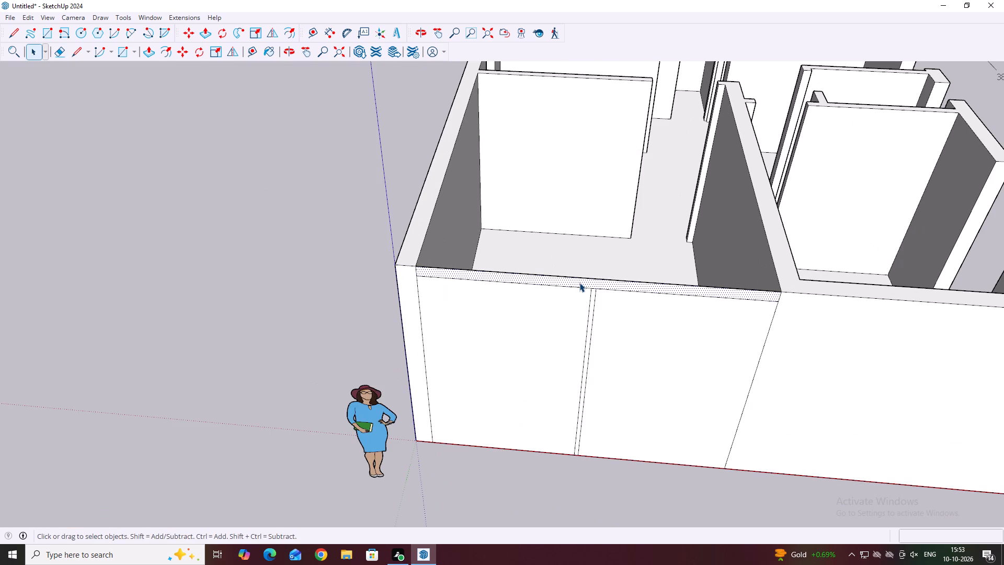
double_click(579, 282)
right_click(581, 285)
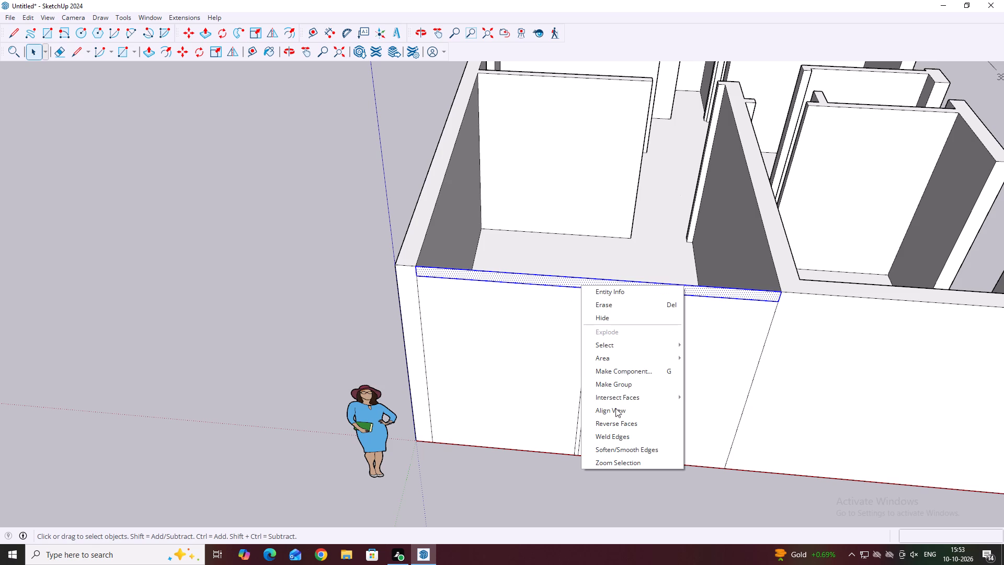
left_click(636, 369)
left_click(506, 404)
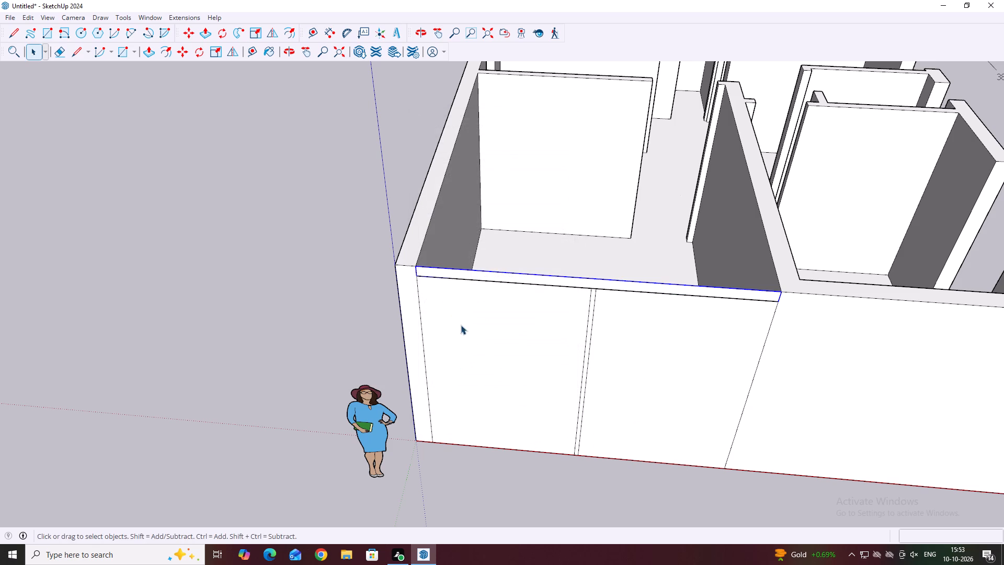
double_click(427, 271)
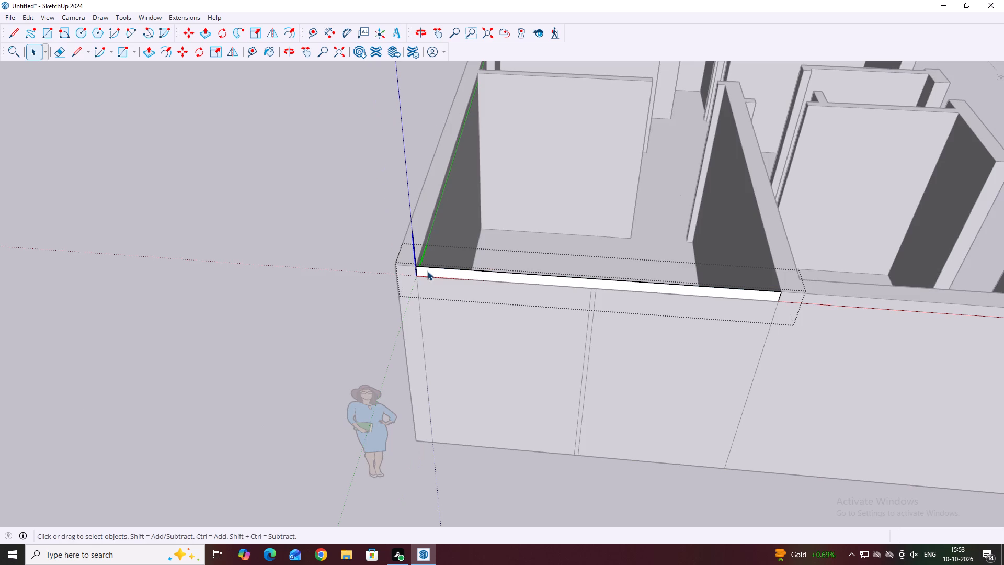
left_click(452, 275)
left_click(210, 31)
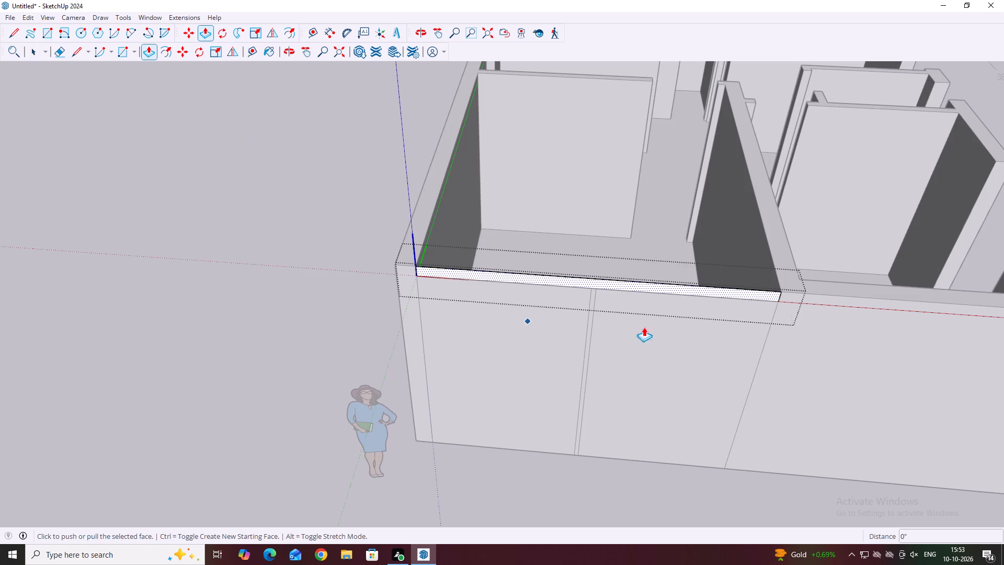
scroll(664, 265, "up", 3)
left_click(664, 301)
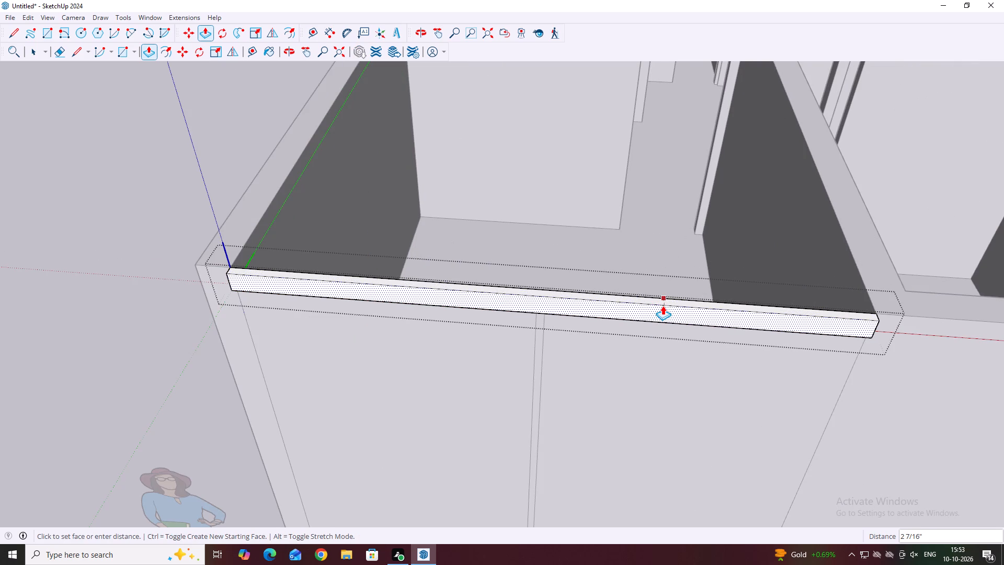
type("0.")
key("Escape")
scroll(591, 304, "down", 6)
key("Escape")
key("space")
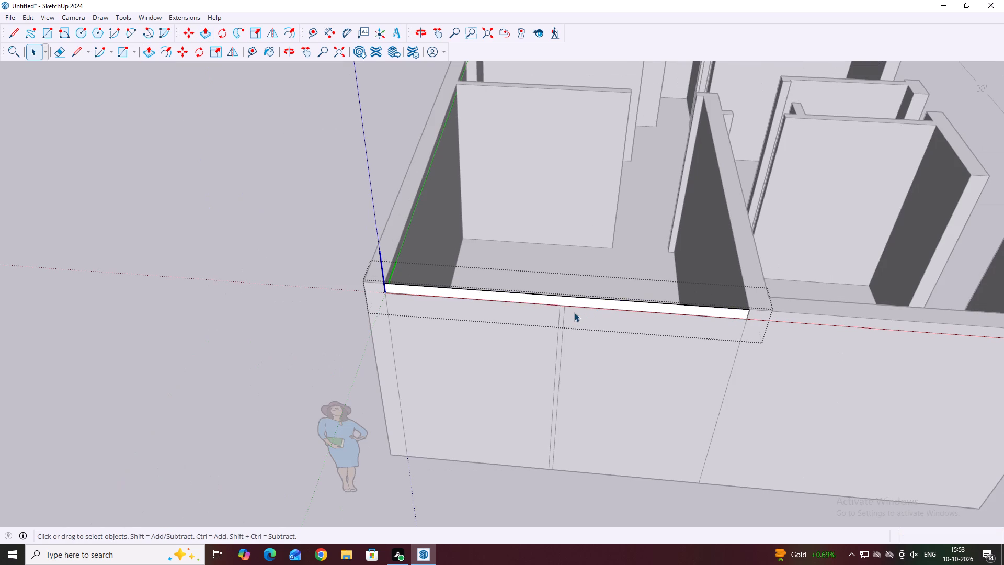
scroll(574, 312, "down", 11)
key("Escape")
Undo the top band and the central vertical dividing lines so the front face between the outer and dividing walls is one plain panel.
key("ctrl+z")
key("ctrl+z")
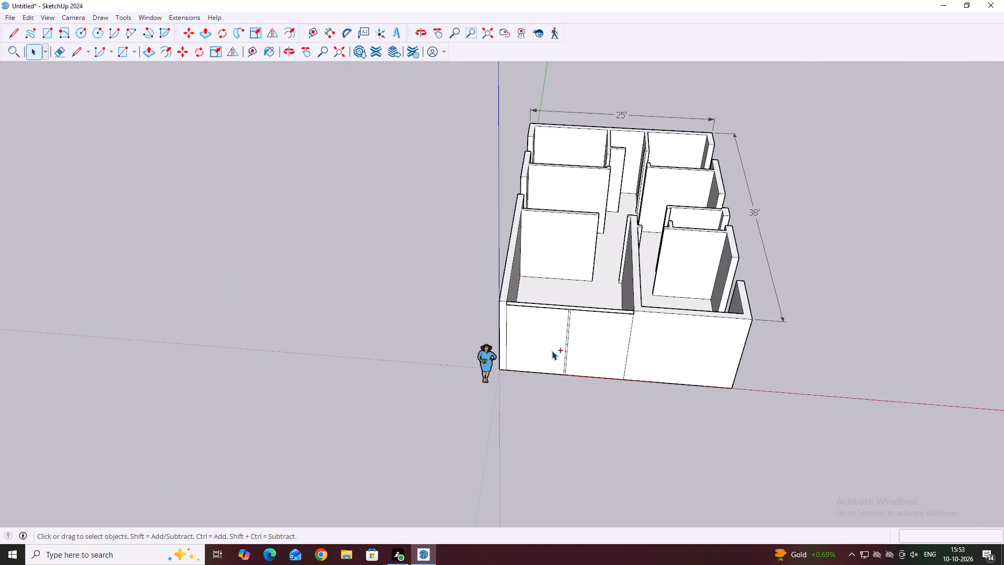
key("ctrl+z")
key("ctrl+z")
key("ctrl+z")
scroll(547, 327, "up", 5)
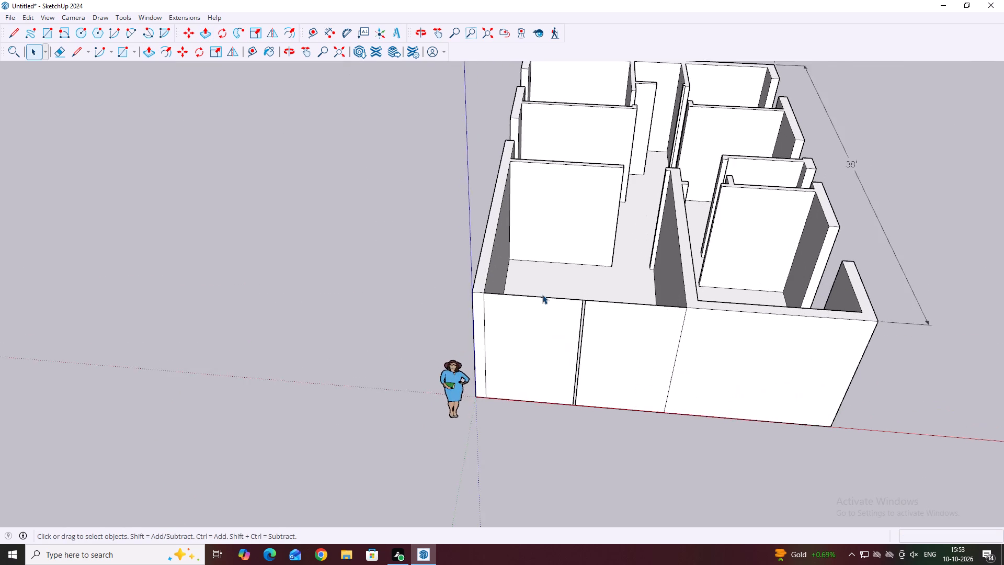
scroll(542, 295, "up", 1)
left_click(569, 306)
left_click(577, 300)
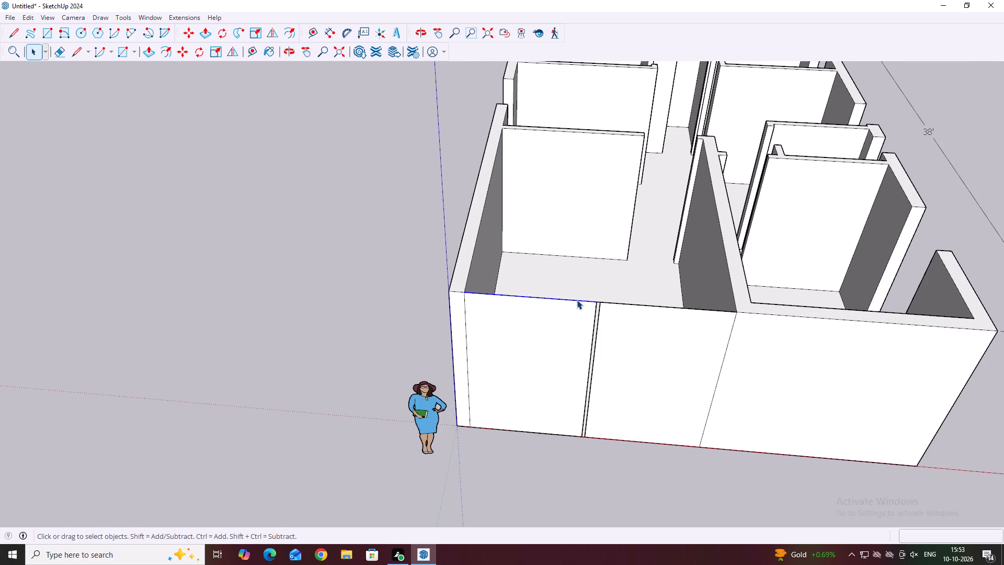
key("ctrl+z")
key("ctrl+z")
key("ctrl+z")
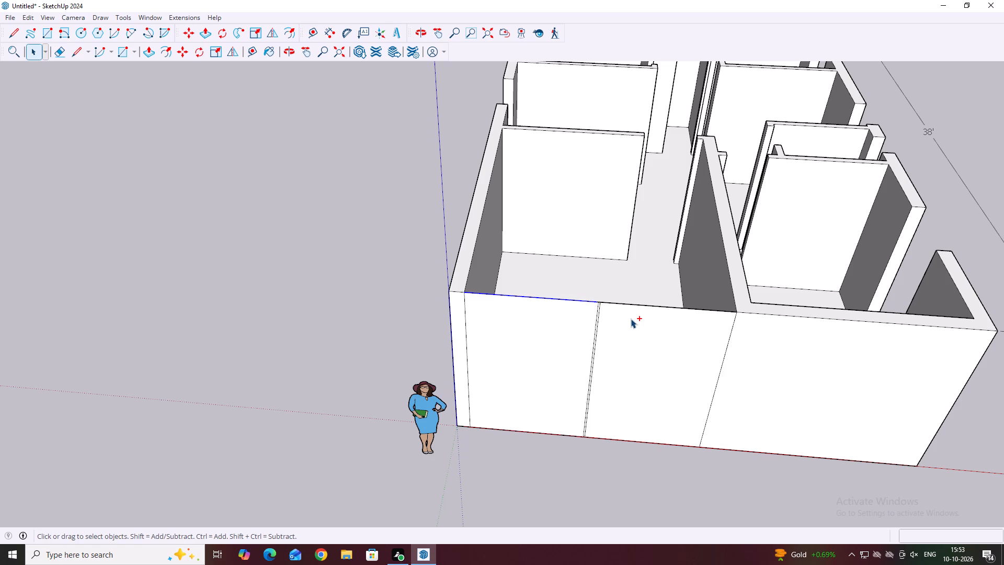
key("ctrl+z")
key("ctrl+z")
key("ctrl+z")
key("ctrl+z")
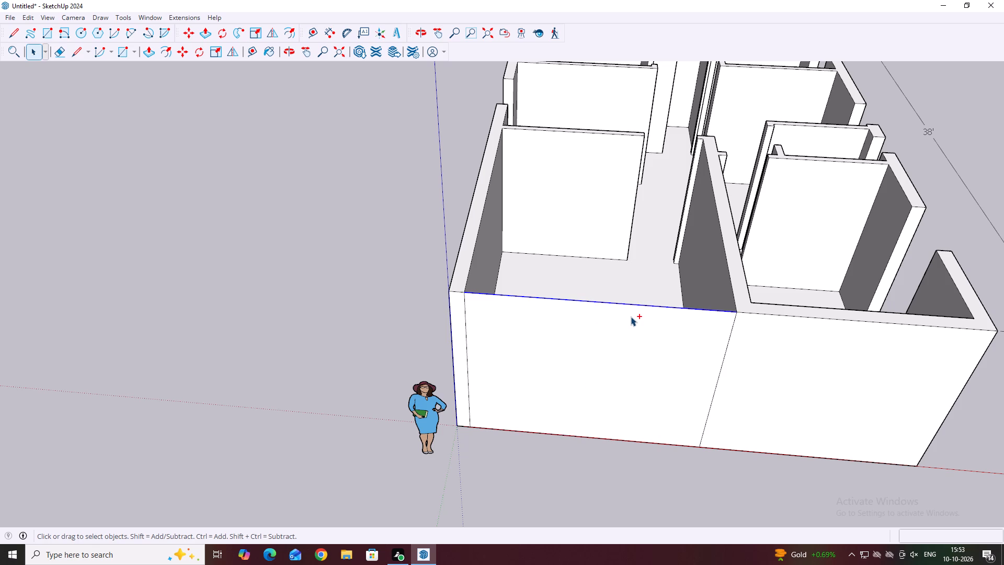
Copy the top edge of the front face 4' straight down, between the outer wall's inner corner and the dividing wall.
middle_click_drag(762, 408, 812, 329)
key("m")
scroll(769, 198, "up", 1)
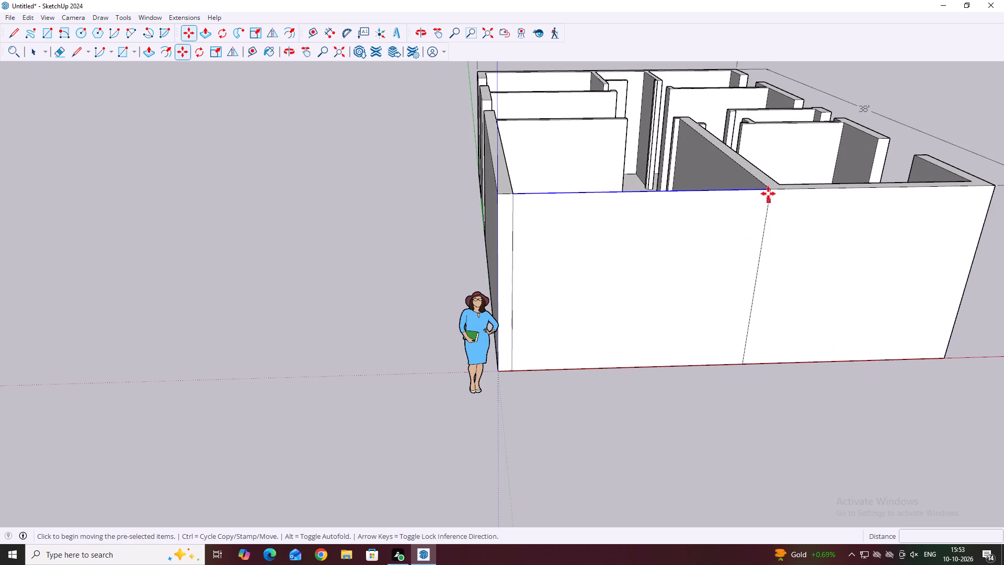
scroll(768, 194, "up", 8)
left_click(771, 183)
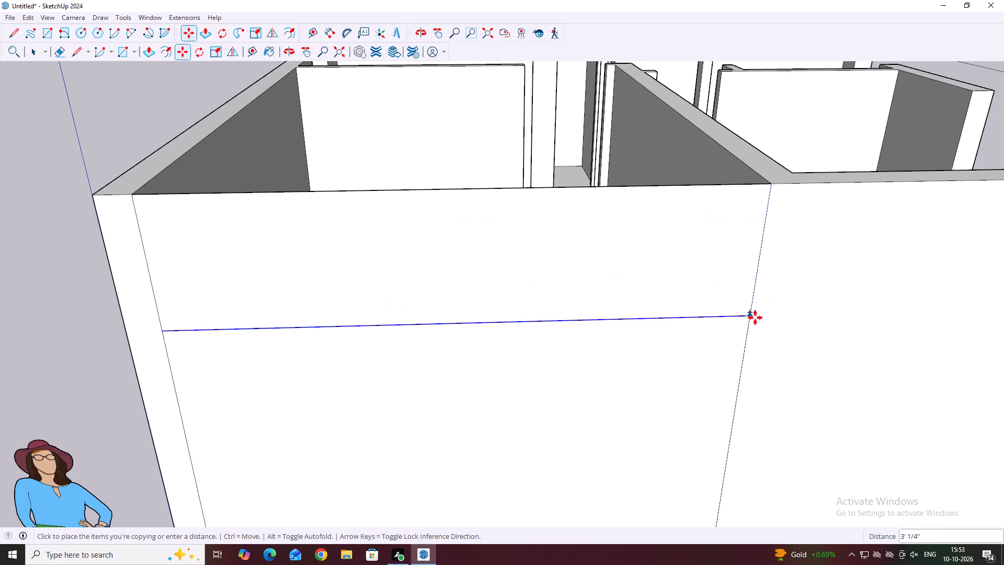
type("4'")
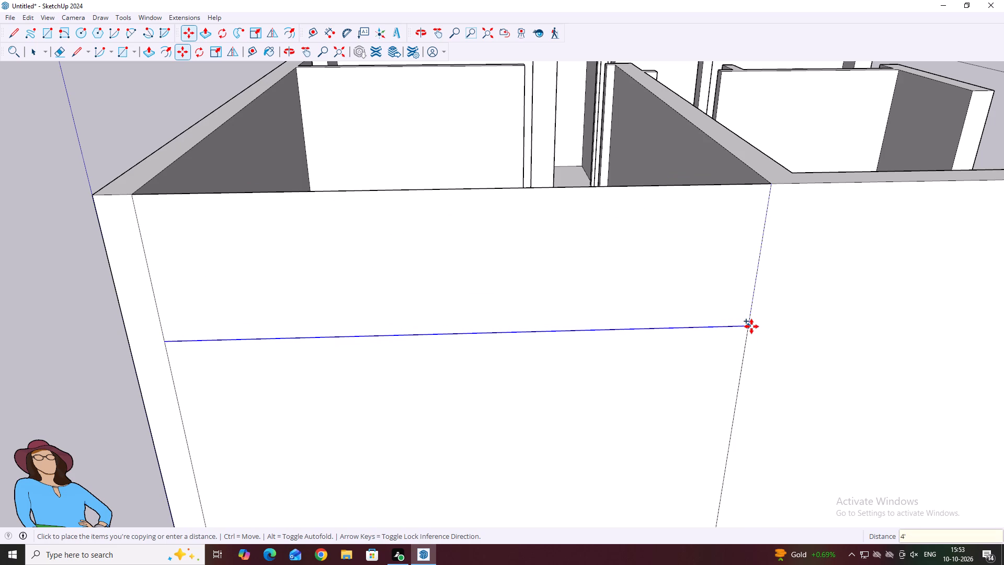
key("Return")
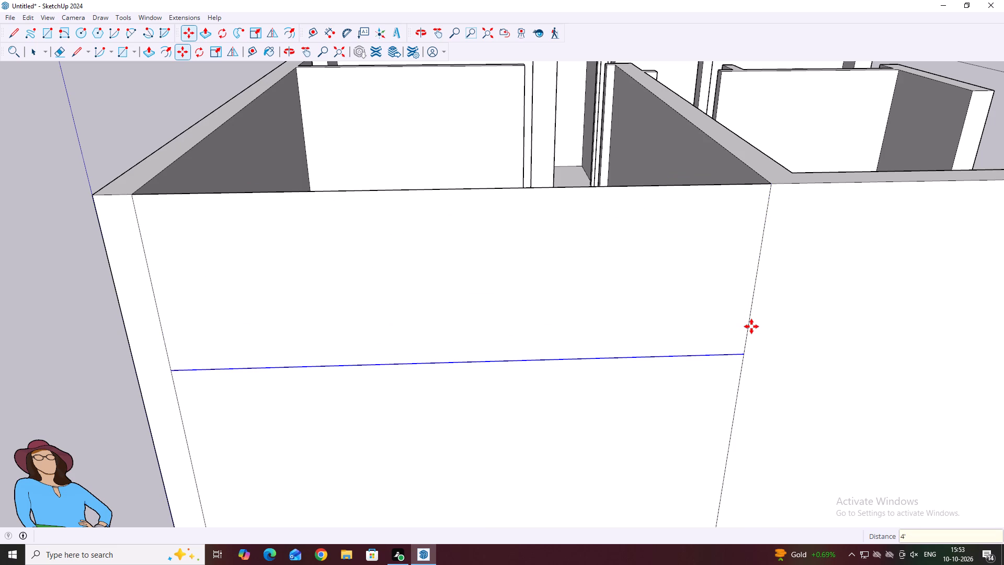
key("Escape")
scroll(742, 336, "down", 5)
key("space")
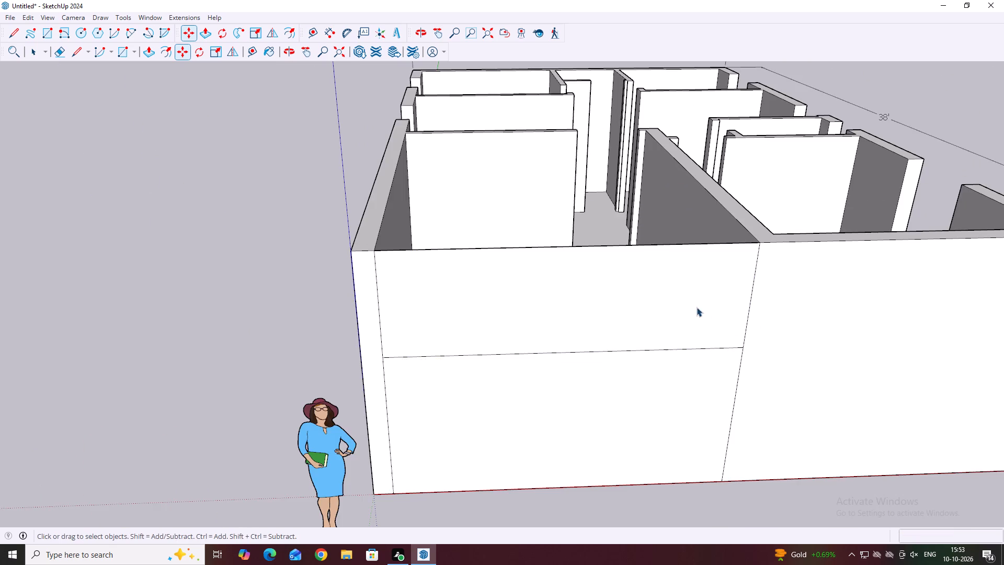
Erase the original top edge of the front face to remove the section above the copied line.
scroll(646, 277, "down", 4)
middle_click_drag(699, 239, 671, 281)
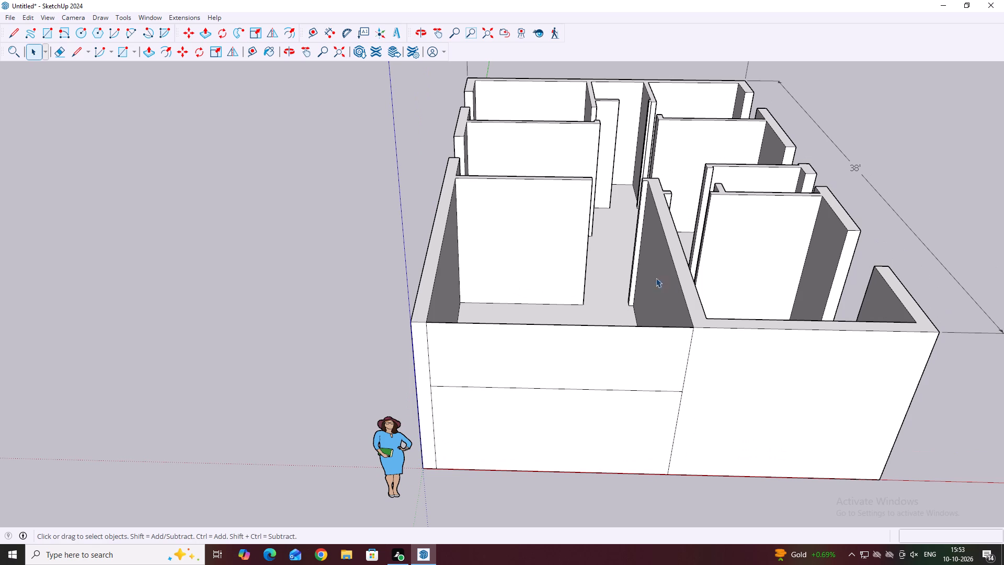
key("e")
left_click(596, 325)
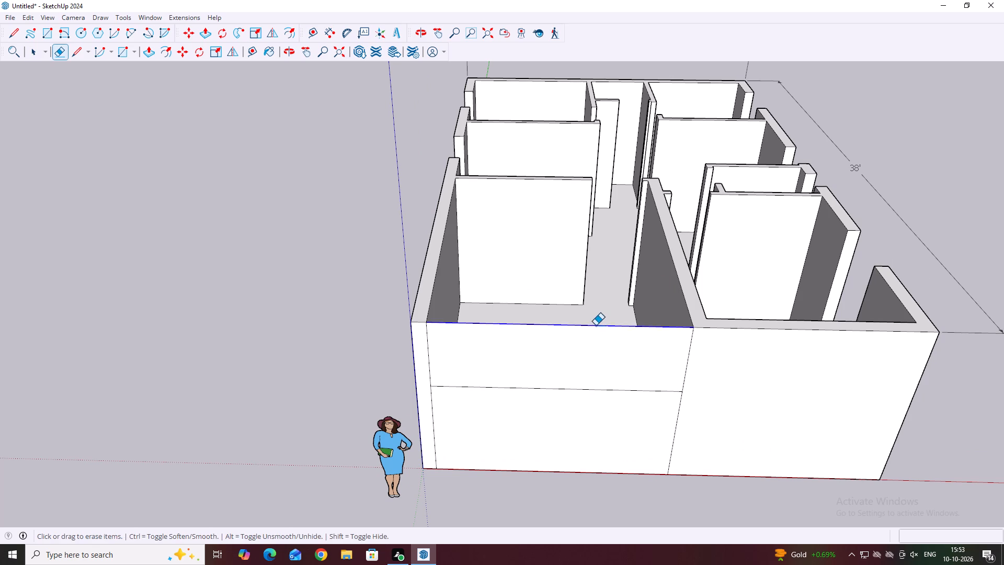
scroll(499, 384, "down", 5)
middle_click_drag(613, 395, 589, 261)
key("space")
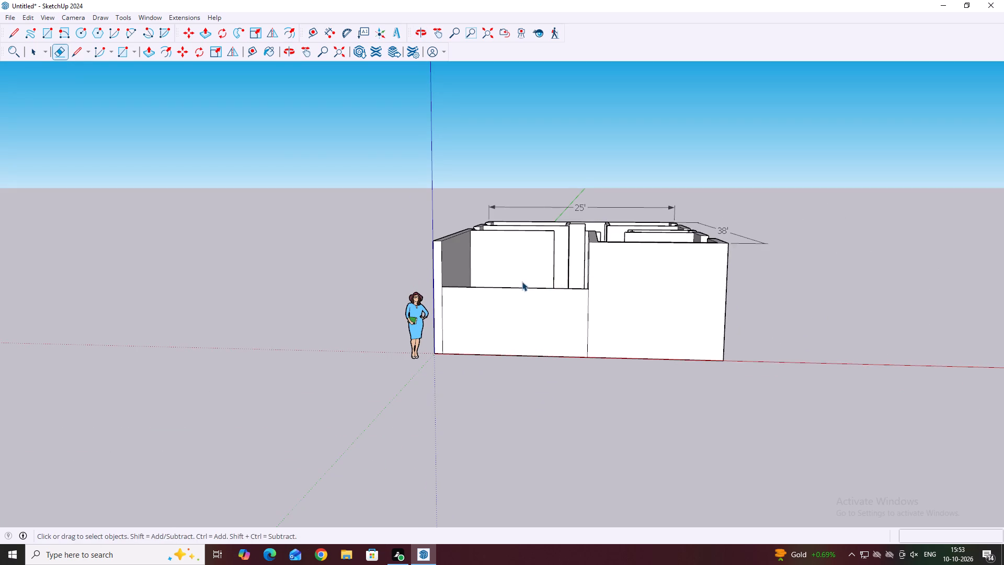
scroll(521, 281, "up", 2)
middle_click_drag(567, 287, 619, 293)
middle_click_drag(664, 288, 655, 320)
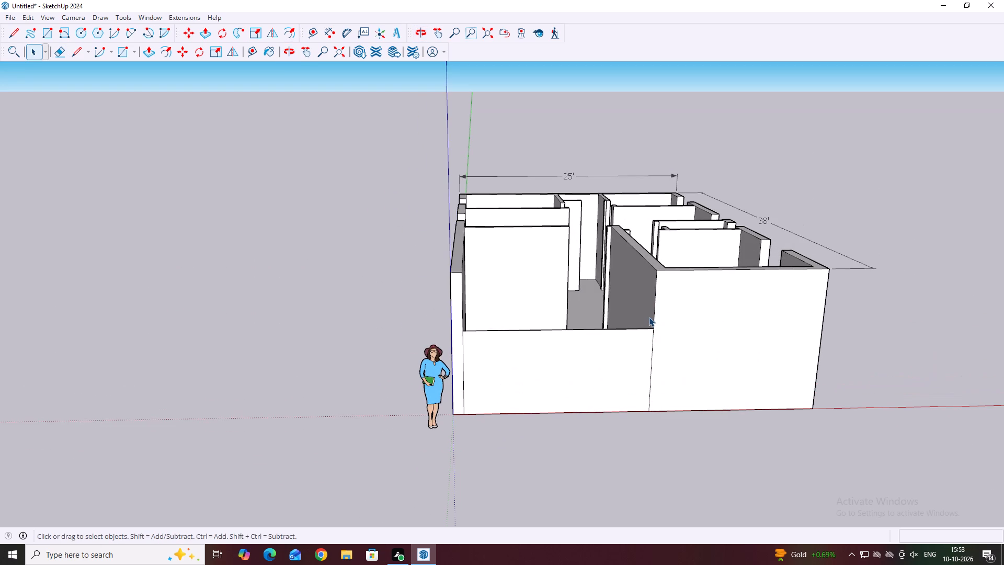
middle_click_drag(691, 320, 683, 337)
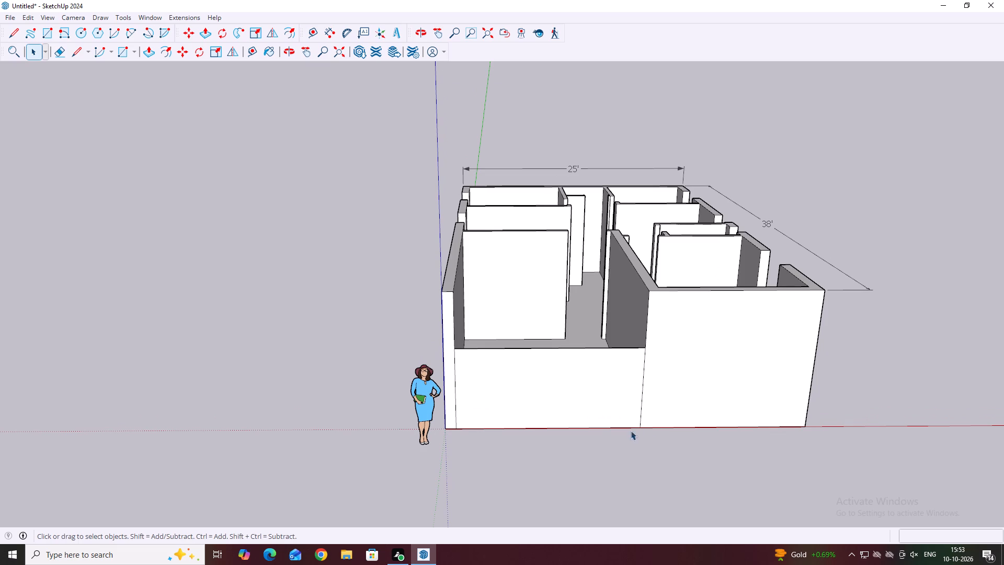
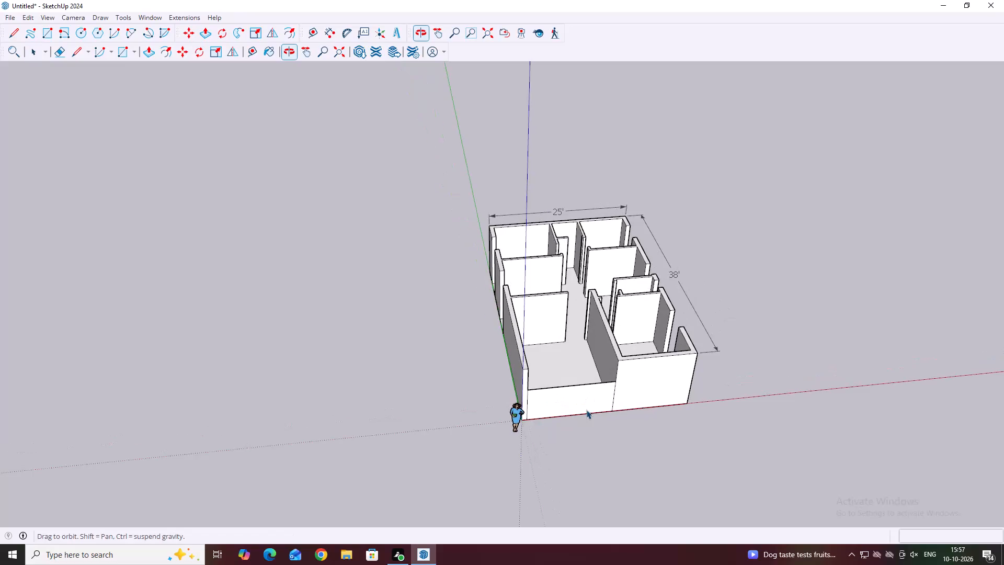
Push the top face of the rear wall and its attached partitions down 10' to floor level, and clear the selection.
scroll(573, 418, "up", 1)
middle_click_drag(672, 392, 627, 381)
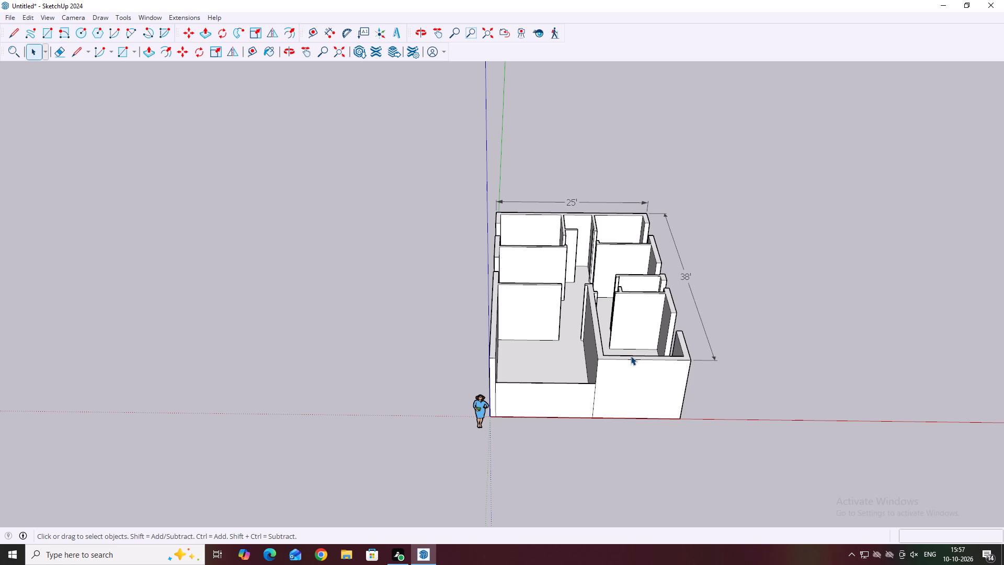
middle_click_drag(590, 227, 590, 240)
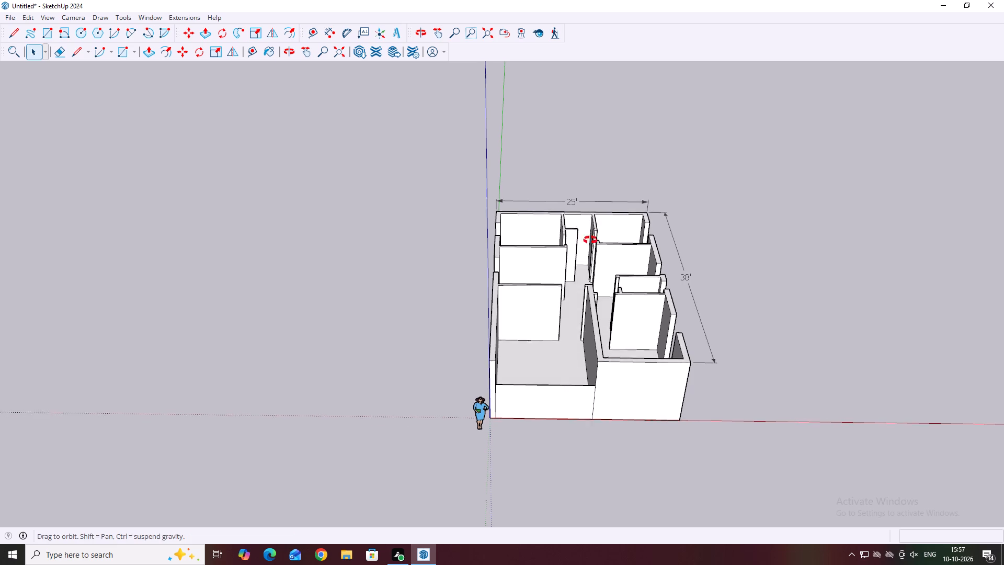
middle_click_drag(590, 240, 588, 341)
scroll(592, 184, "up", 3)
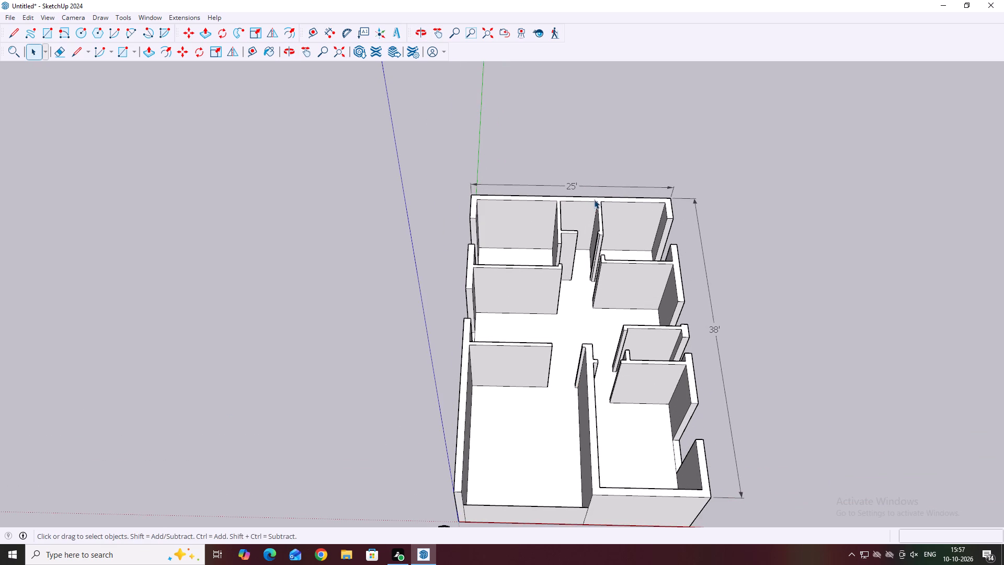
middle_click_drag(594, 199, 596, 267)
scroll(576, 188, "up", 7)
left_click(578, 195)
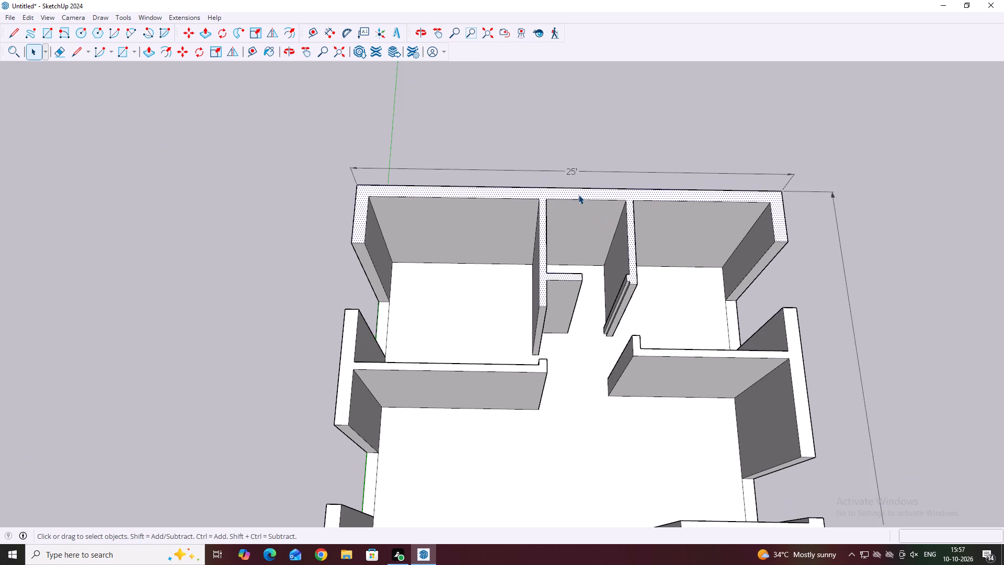
middle_click_drag(582, 195, 595, 269)
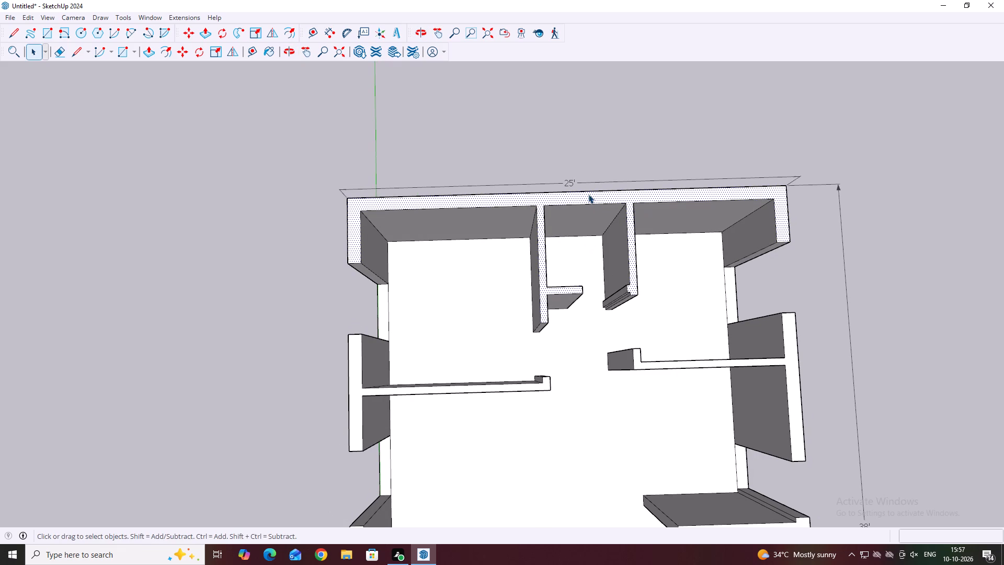
key("p")
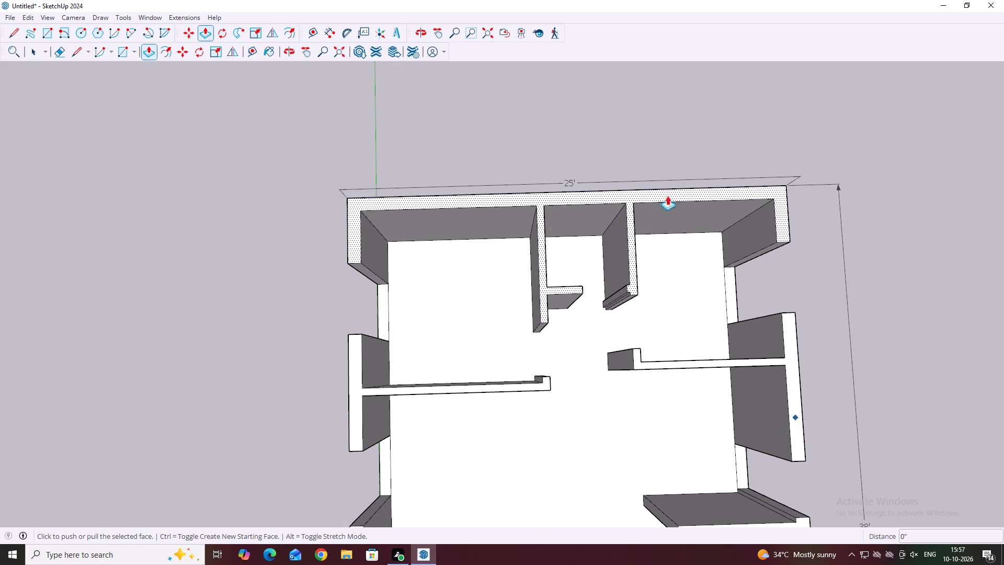
left_click(607, 191)
scroll(569, 200, "up", 2)
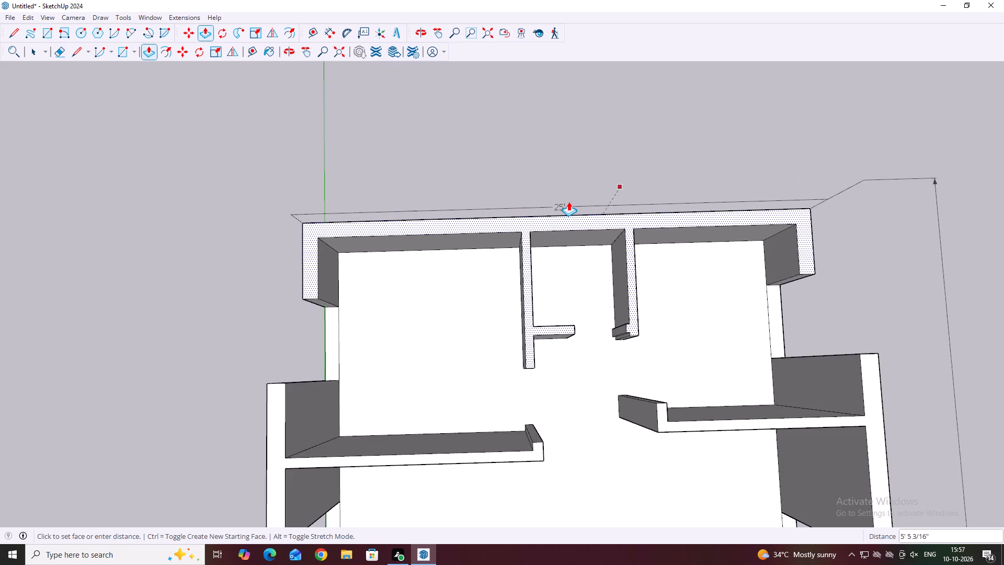
scroll(568, 201, "up", 5)
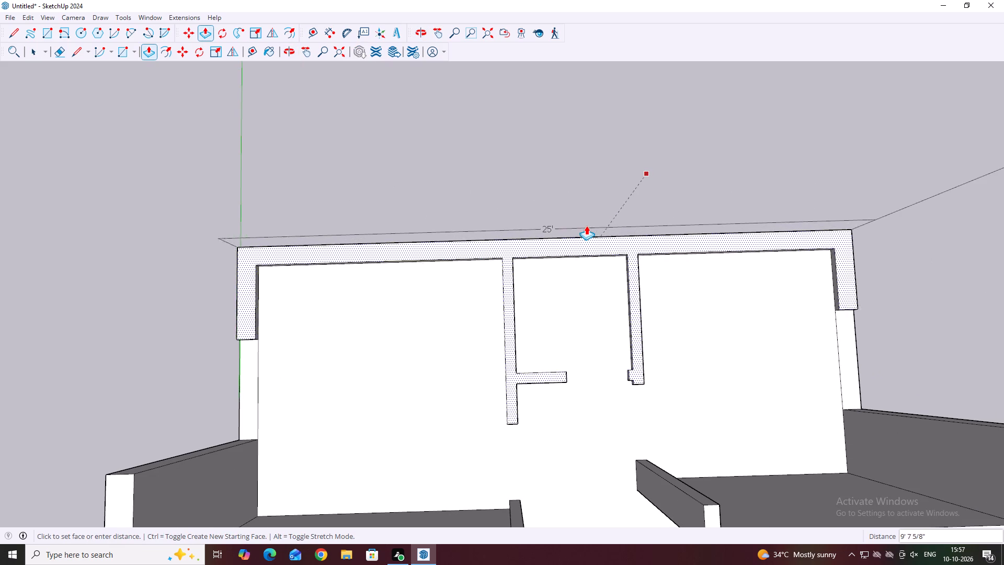
scroll(632, 218, "down", 4)
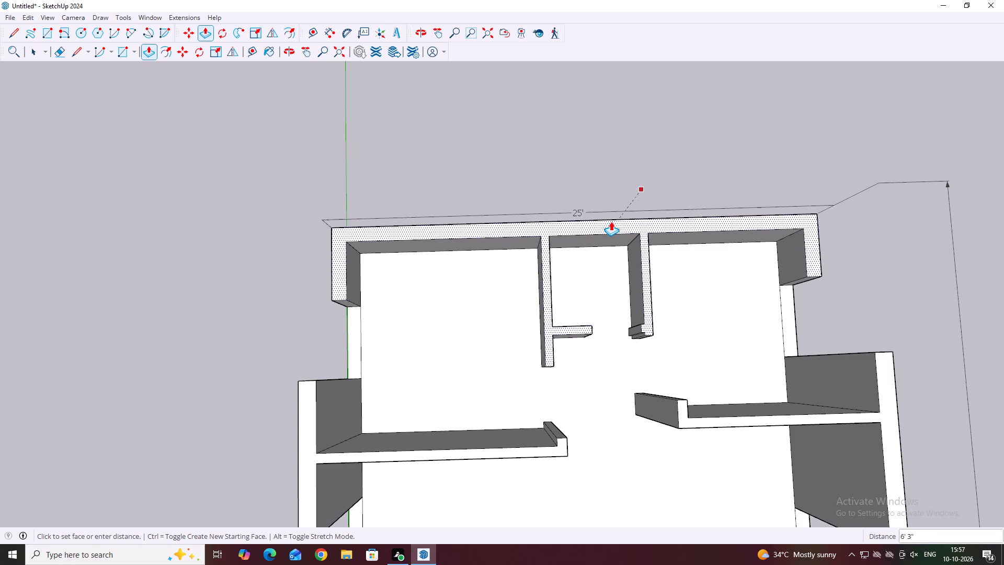
scroll(604, 234, "up", 3)
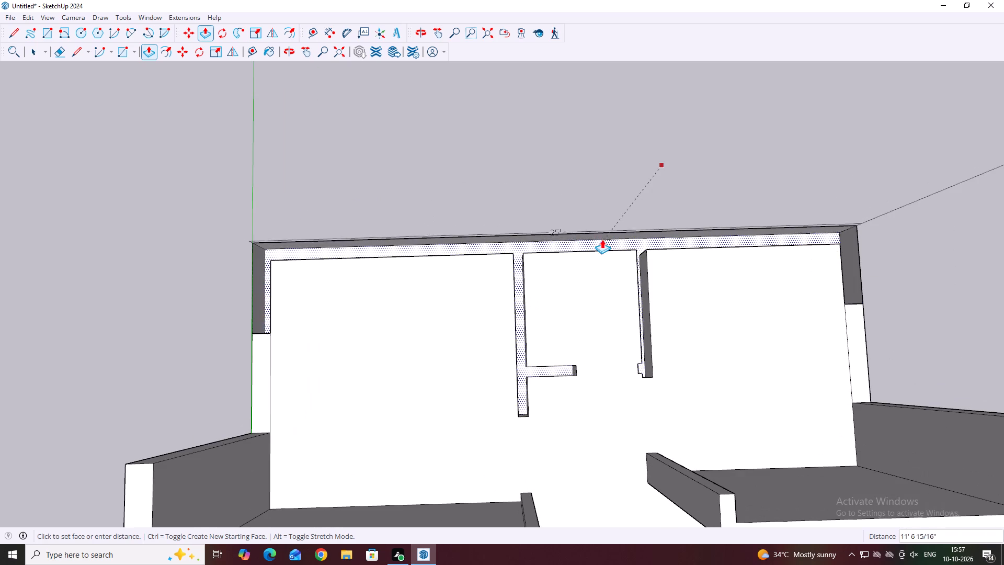
left_click(602, 230)
scroll(584, 301, "down", 4)
middle_click_drag(677, 304, 668, 271)
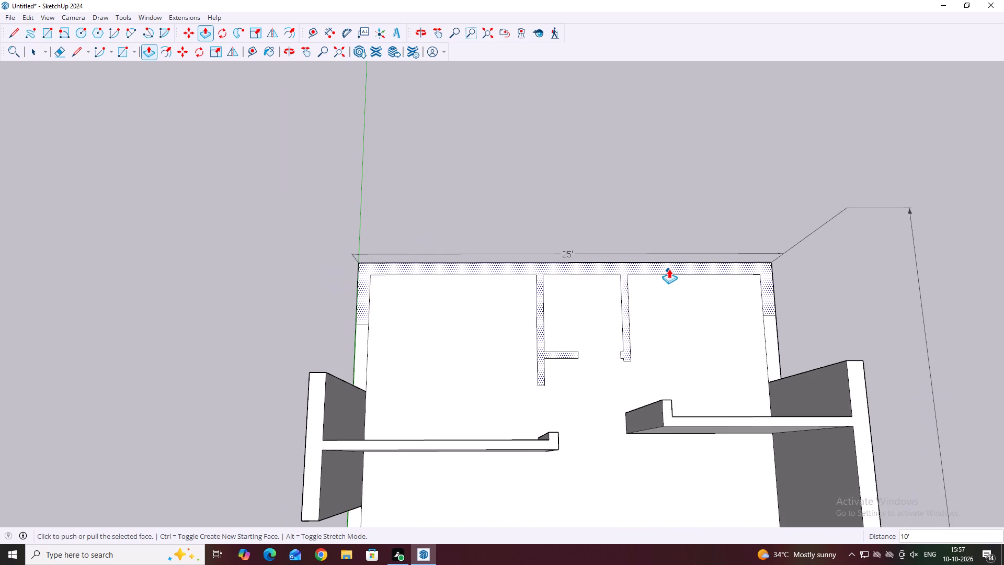
key("space")
left_click_drag(661, 211, 646, 238)
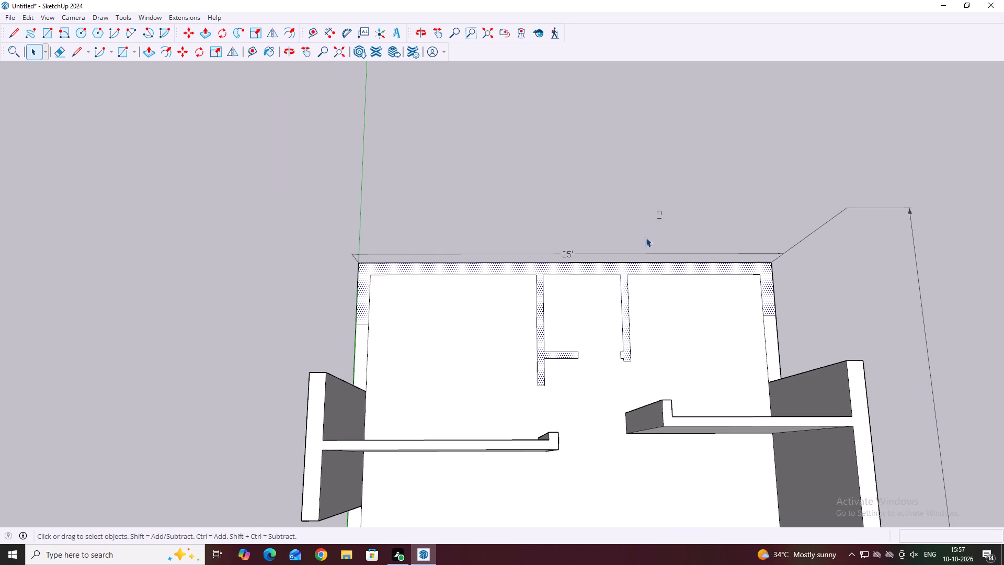
left_click_drag(646, 238, 654, 224)
Draw a 9" line across the rear wall's thickness at the midpoint of the narrow middle room's inner edge.
scroll(515, 220, "up", 3)
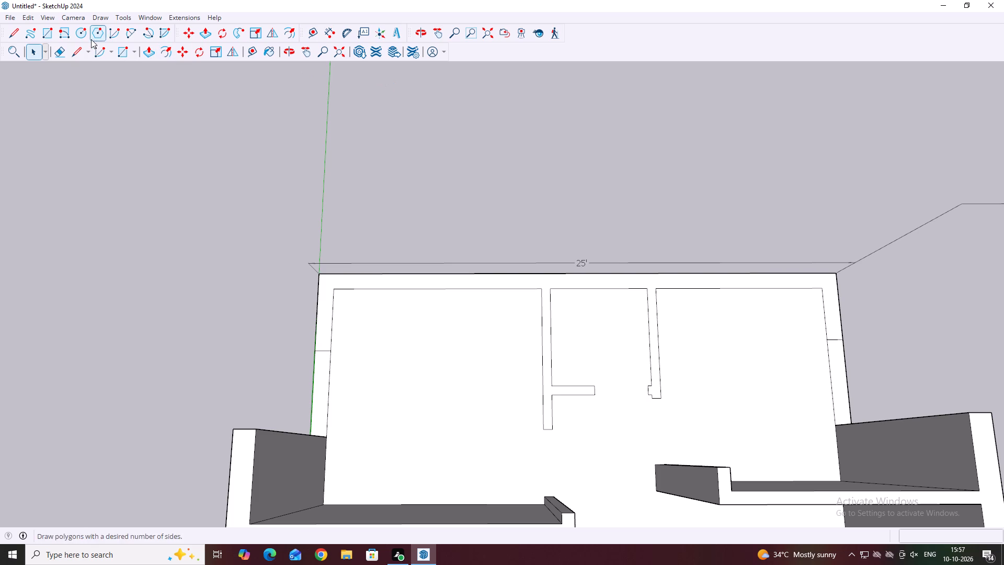
left_click(80, 50)
scroll(609, 259, "up", 3)
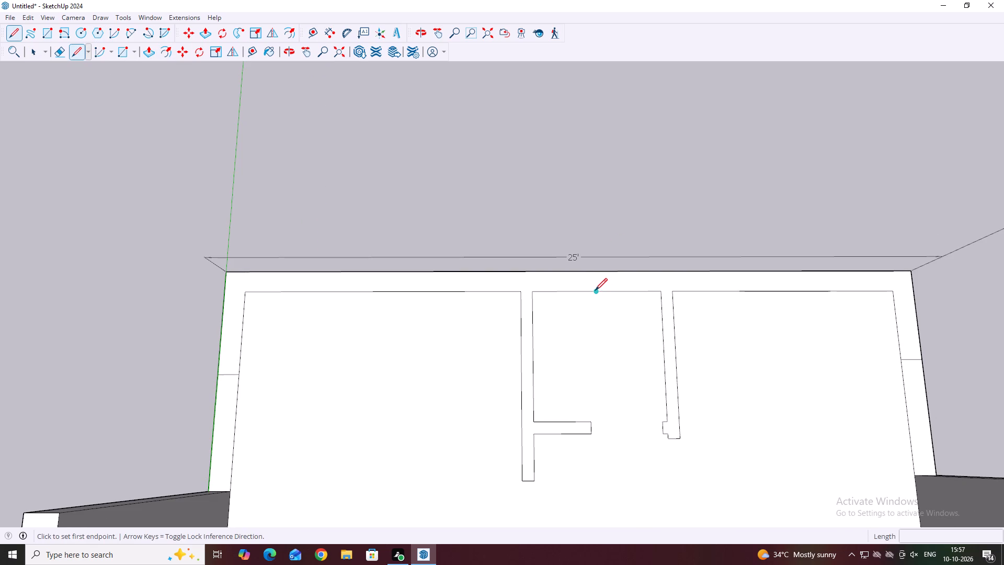
left_click(598, 291)
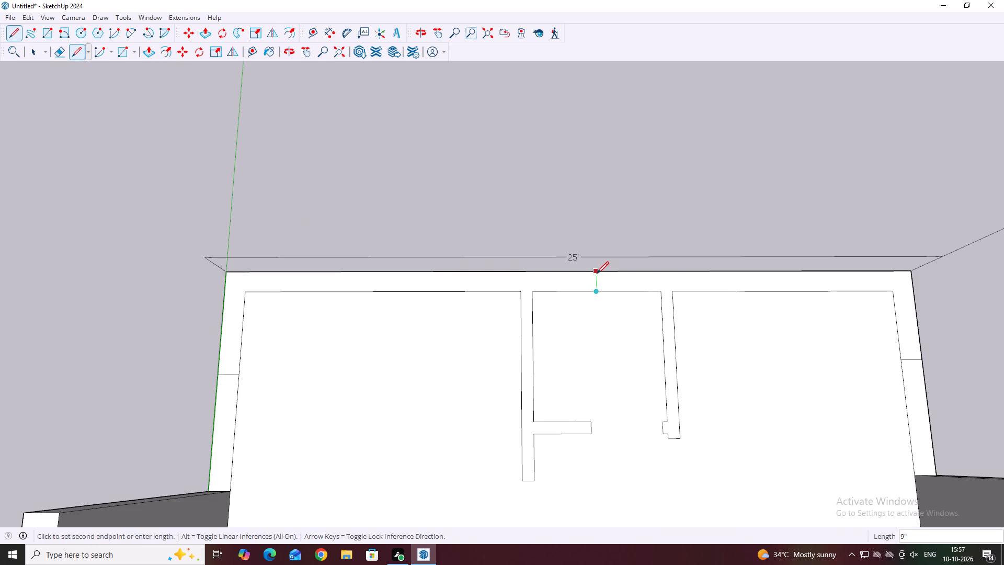
left_click(597, 274)
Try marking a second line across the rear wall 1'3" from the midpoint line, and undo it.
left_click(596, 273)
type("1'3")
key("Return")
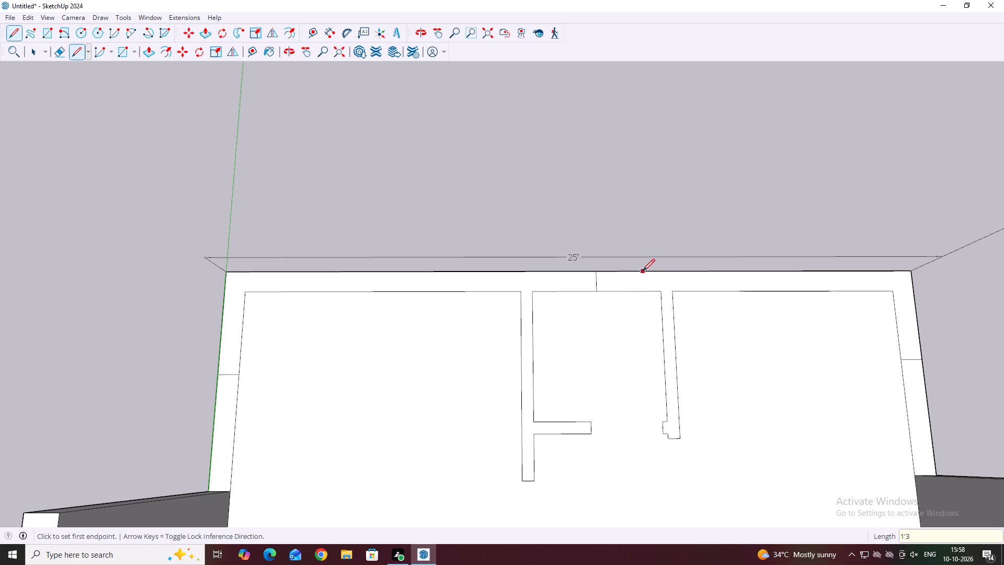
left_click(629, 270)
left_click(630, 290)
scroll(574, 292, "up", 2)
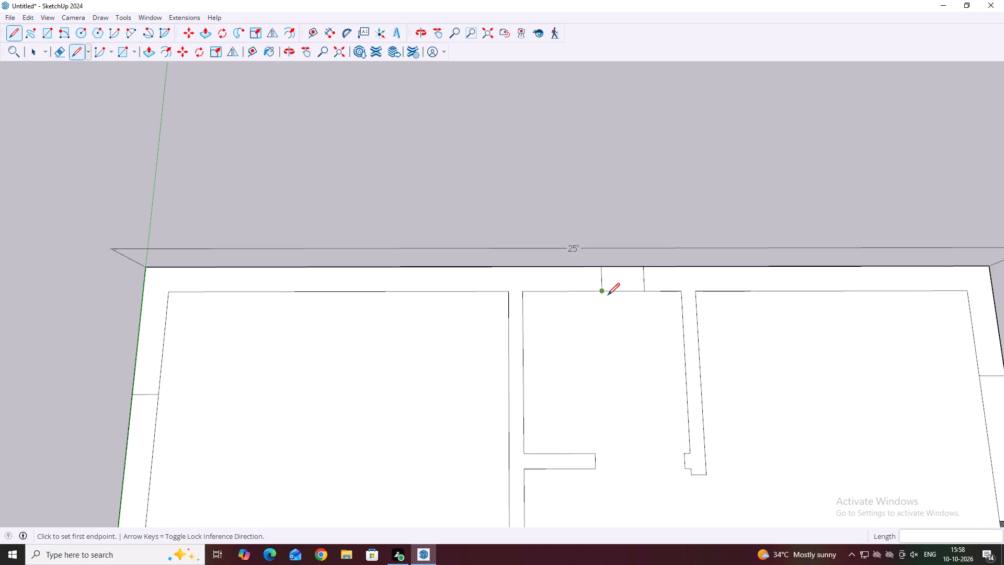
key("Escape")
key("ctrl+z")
Copy the midpoint line 1' along the rear wall toward the side with the 38' dimension.
scroll(603, 278, "up", 2)
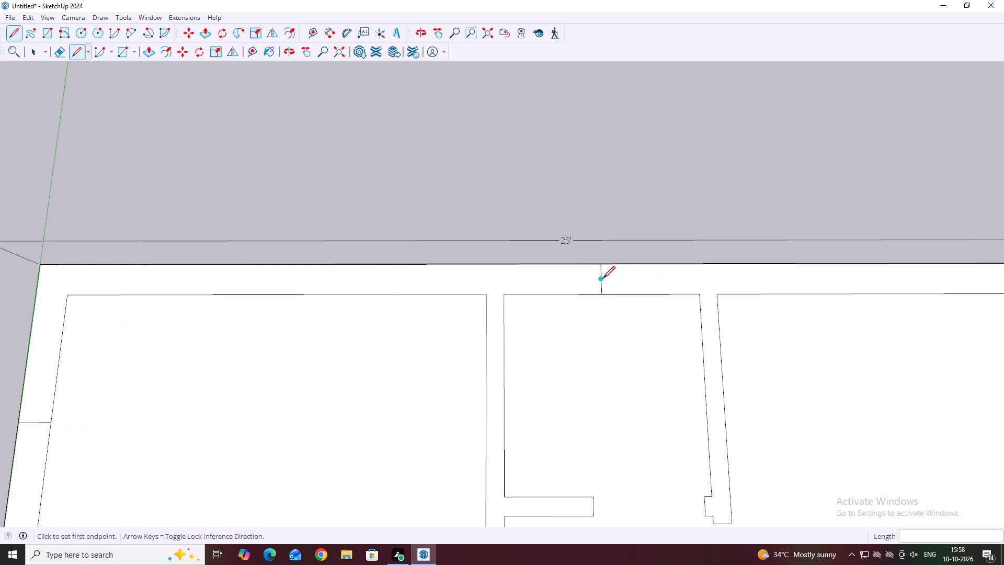
key("Escape")
key("space")
left_click(602, 278)
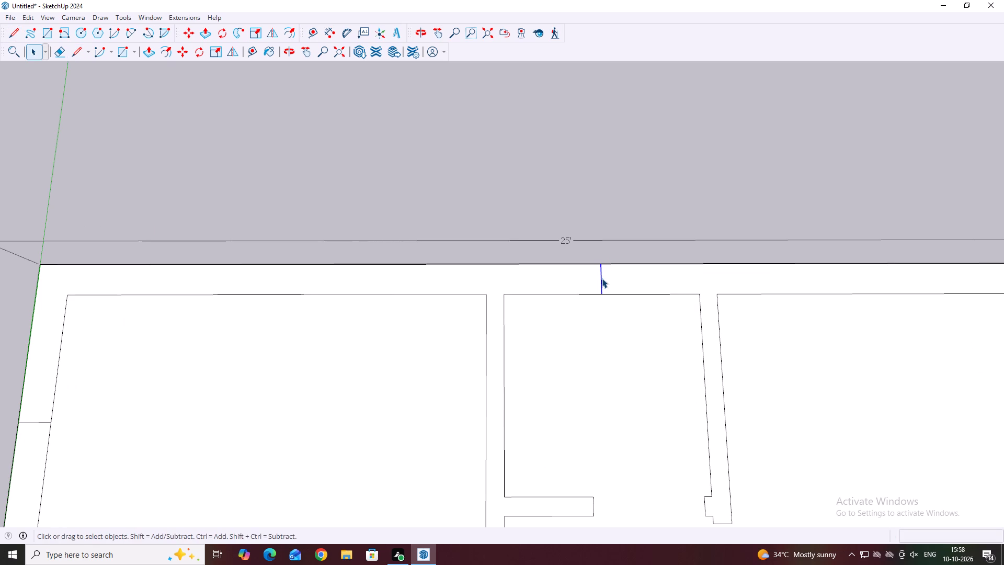
middle_click_drag(605, 280, 606, 330)
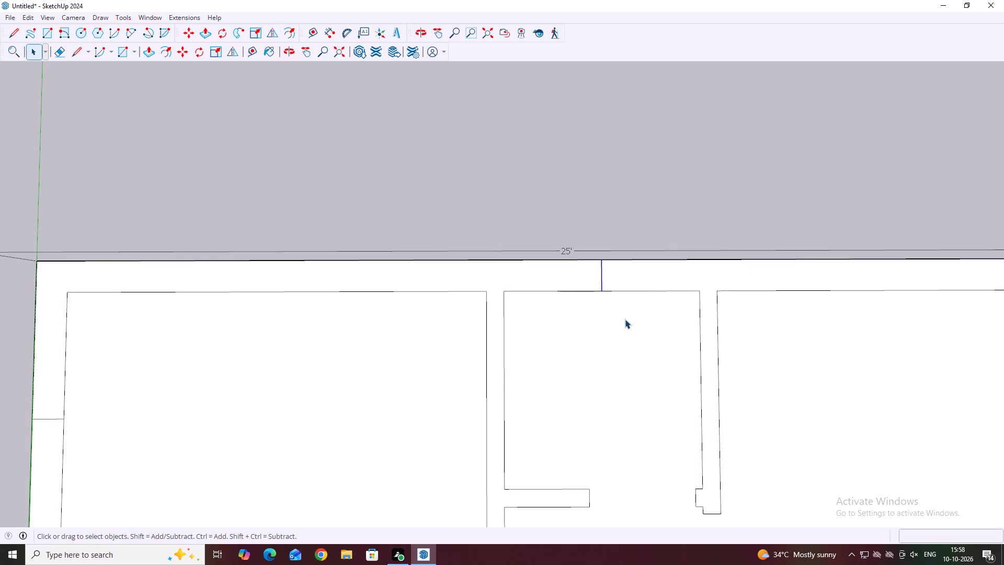
key("m")
scroll(601, 279, "up", 7)
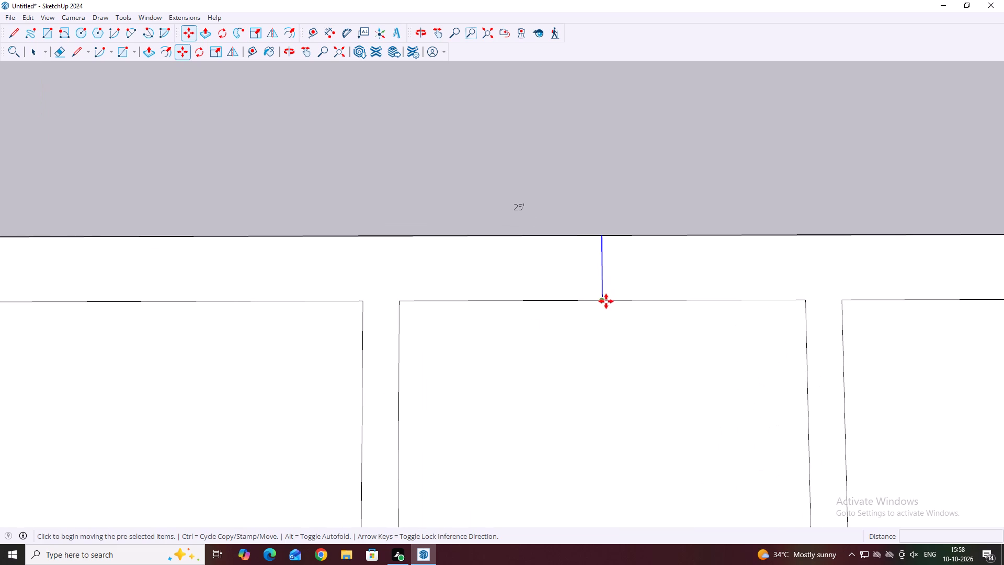
left_click(603, 301)
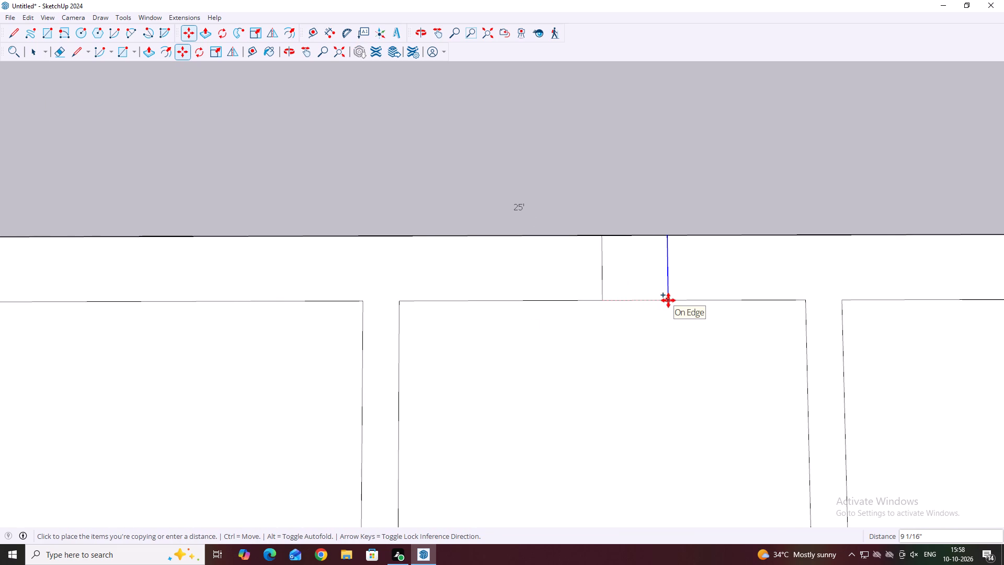
type("1'")
key("Return")
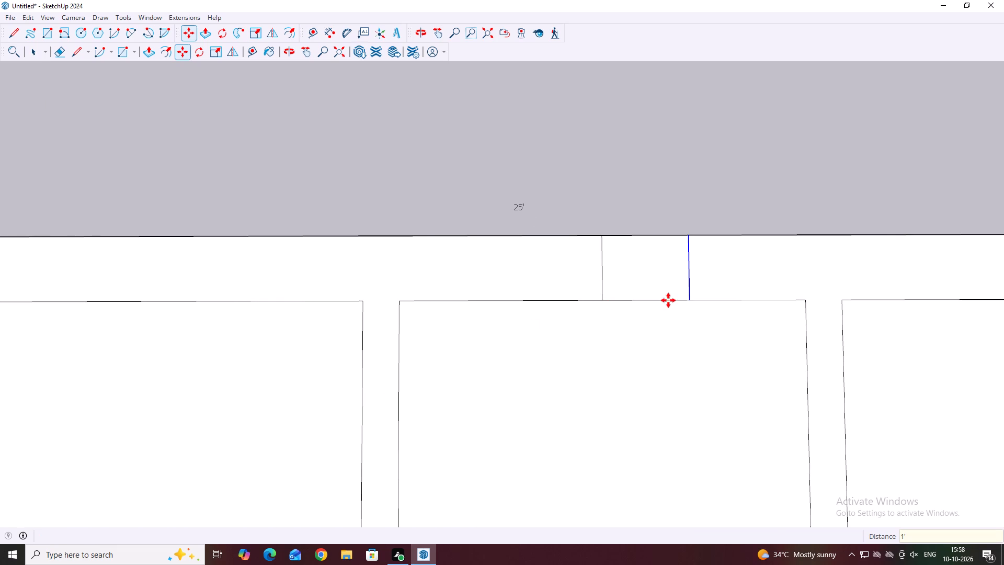
Copy the midpoint line 1' along the rear wall in the opposite direction, toward the green axis.
key("space")
left_click(602, 281)
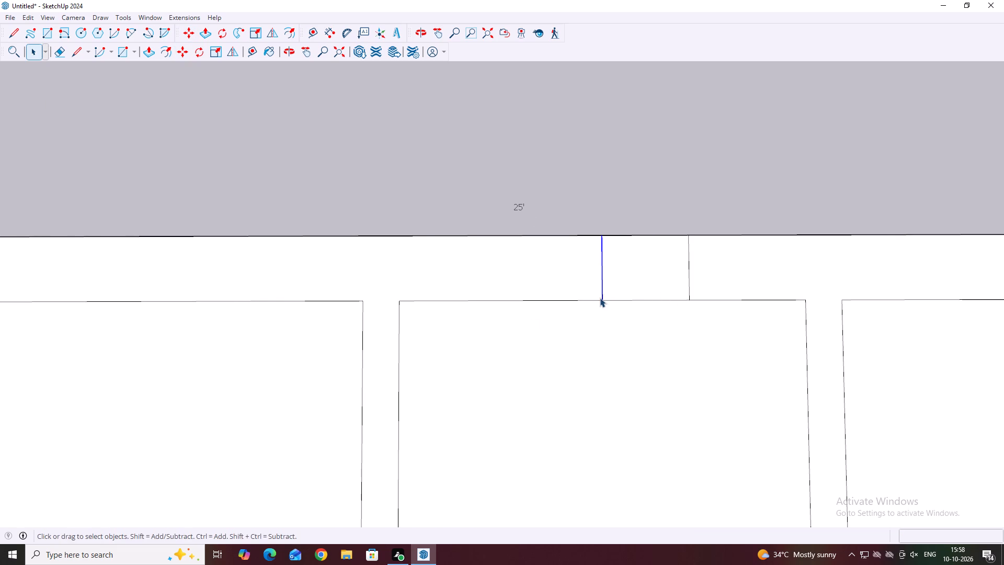
key("m")
left_click(602, 301)
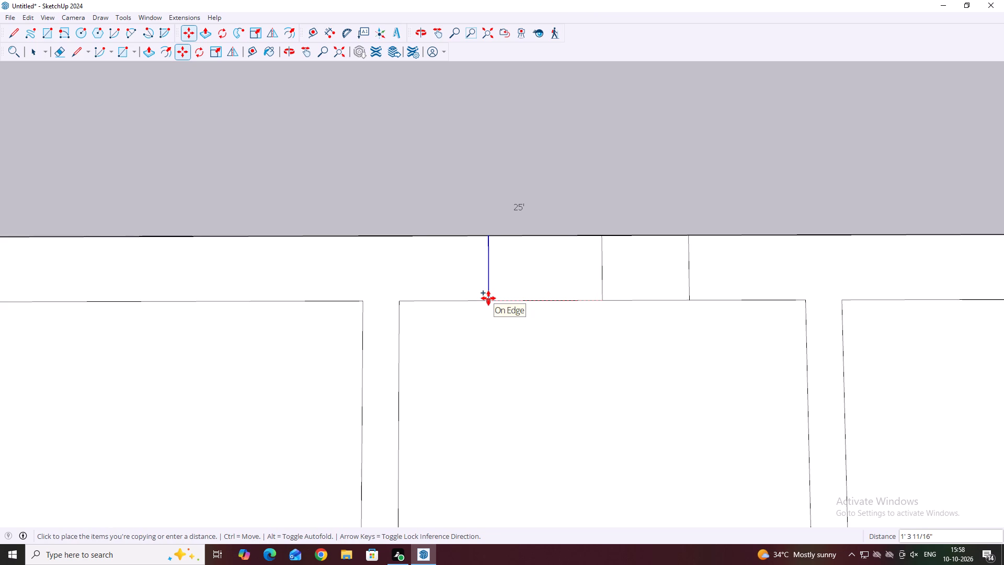
type("1'")
key("Return")
key("Escape")
key("space")
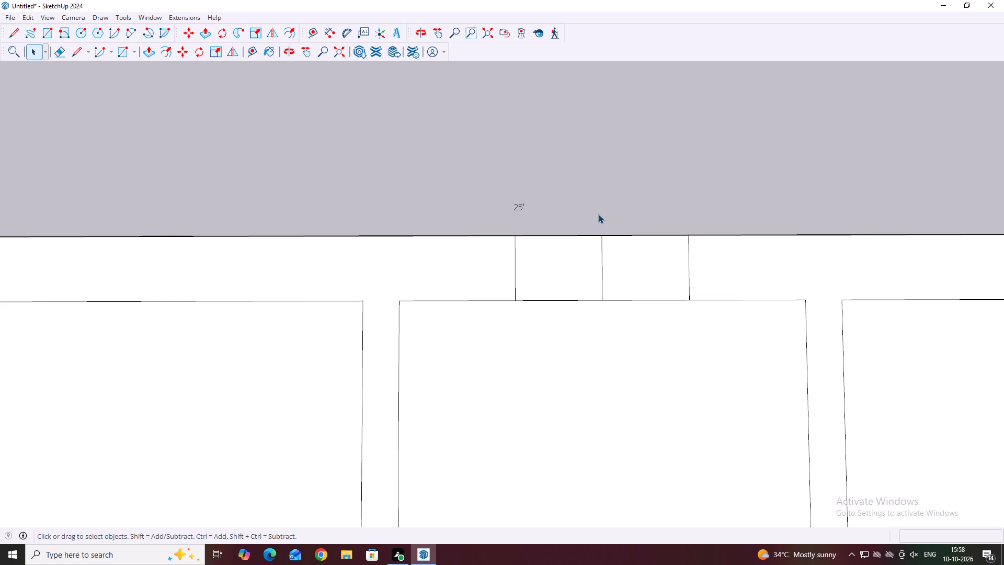
Erase the original midpoint line between the two copies on the rear wall.
scroll(600, 211, "down", 5)
scroll(596, 245, "up", 3)
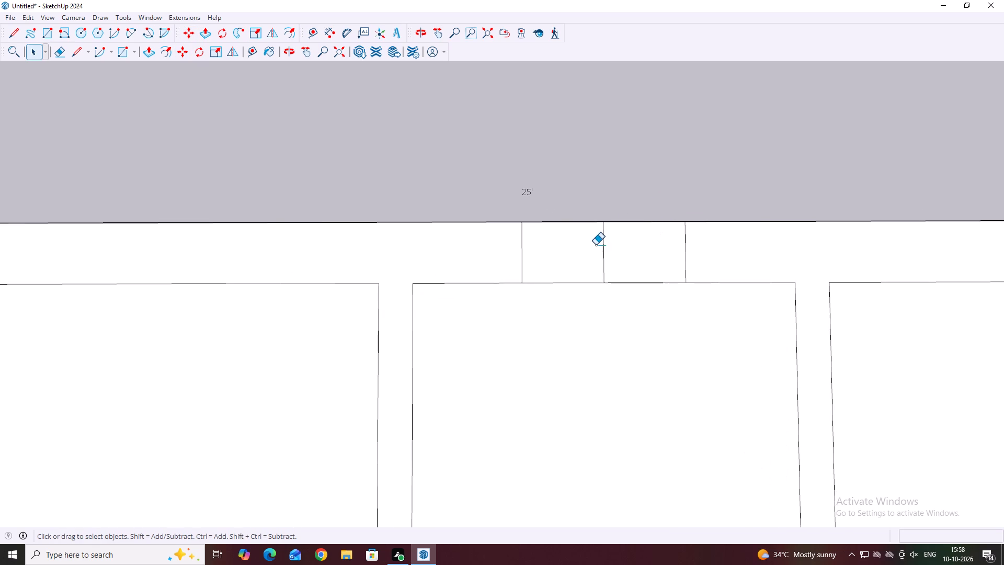
key("e")
left_click_drag(586, 262, 636, 232)
scroll(616, 205, "down", 6)
key("Escape")
Pull the rear wall section on the 38' dimension side of the marked opening up 10', including its partition.
scroll(635, 240, "down", 13)
key("space")
left_click(677, 247)
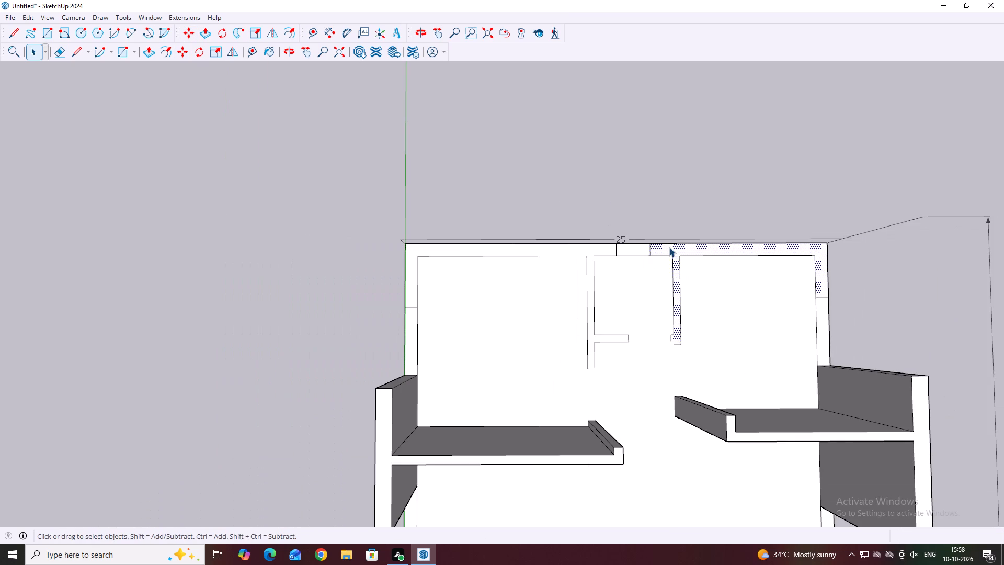
key("p")
left_click(675, 243)
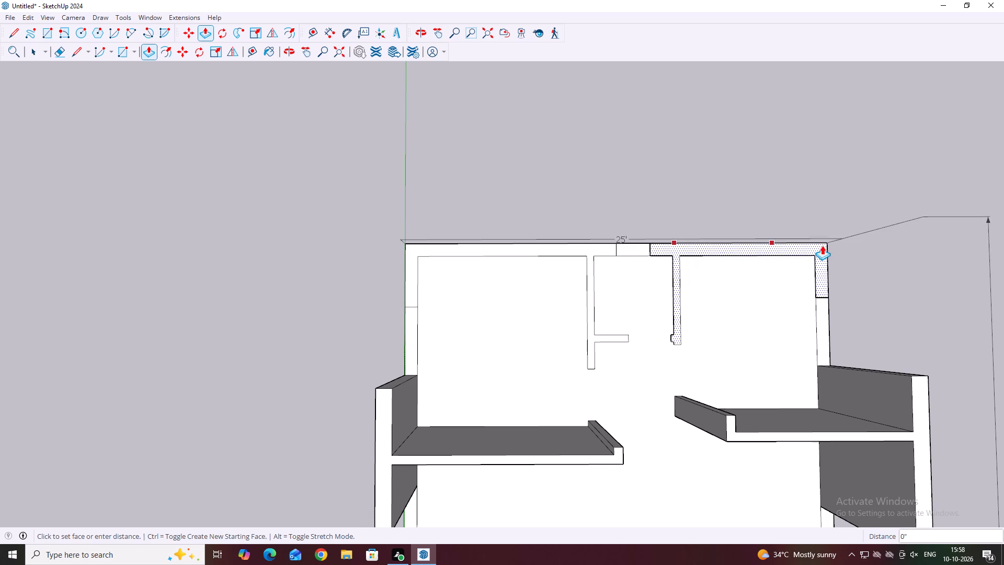
scroll(818, 248, "down", 3)
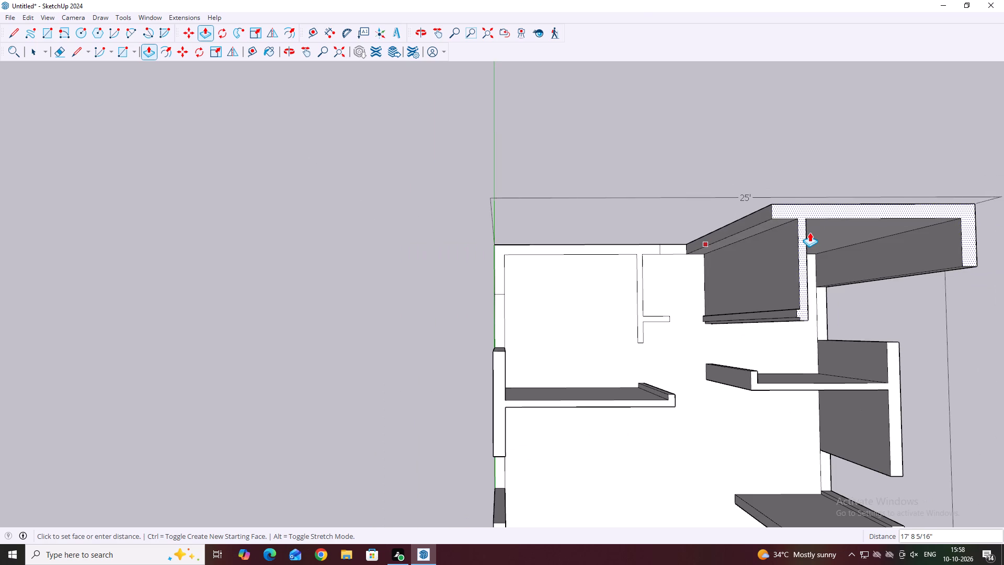
type("10'")
key("Return")
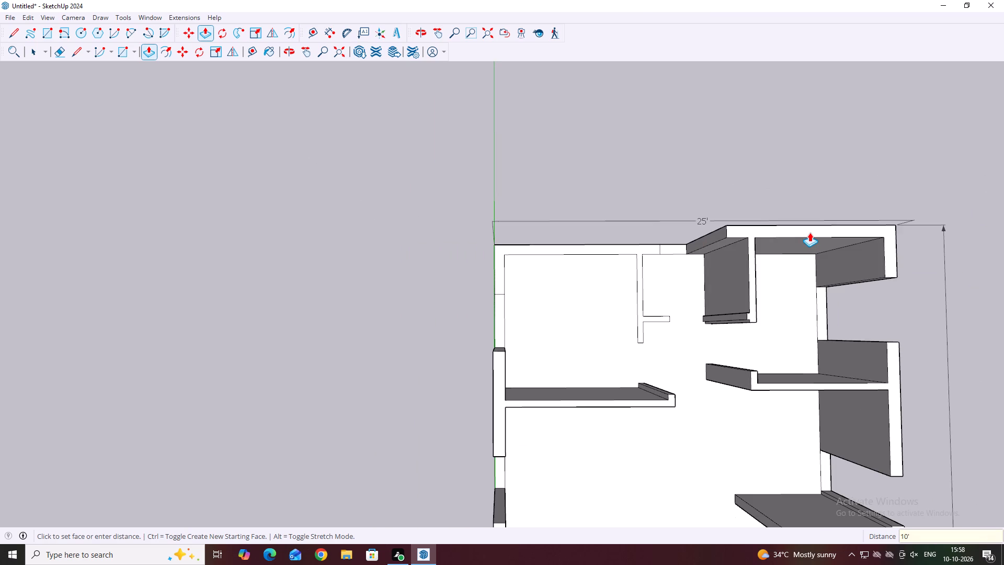
scroll(629, 243, "up", 1)
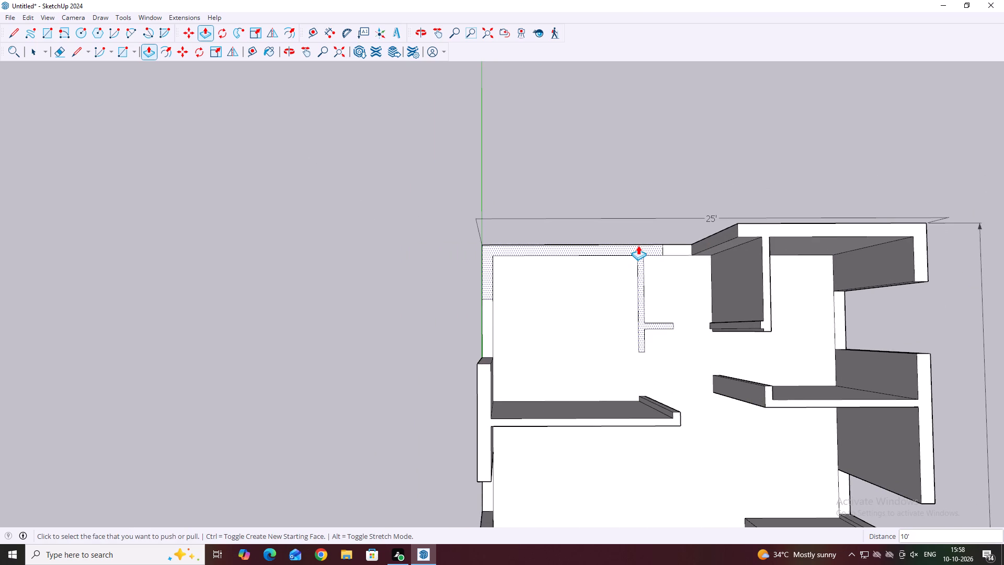
Pull the rear wall section on the green-axis side of the marked opening up 10', including its partition.
double_click(638, 245)
scroll(618, 254, "down", 6)
middle_click_drag(756, 321, 718, 199)
key("space")
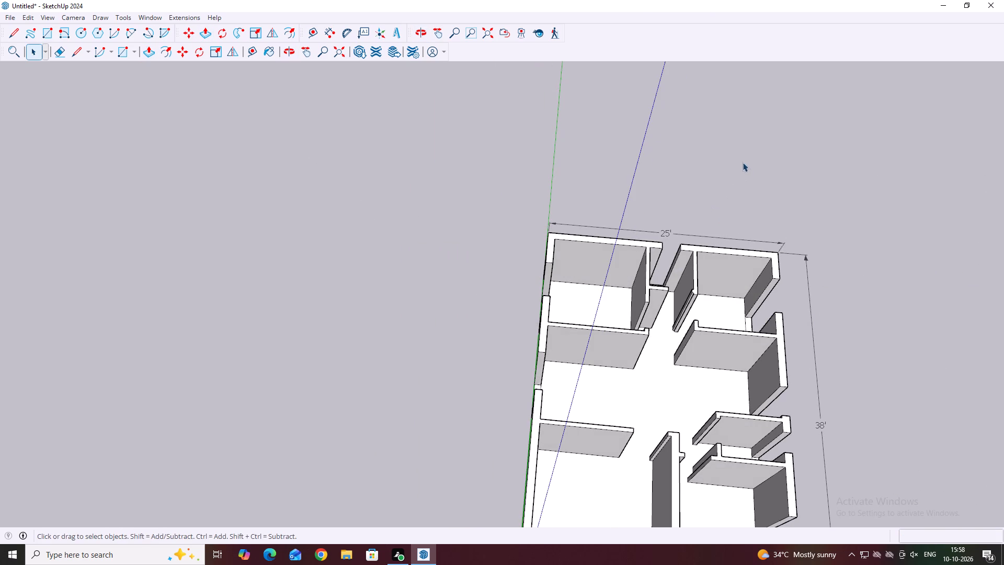
left_click(741, 156)
Examine the outer walls and their openings from the 38' dimension side around to the green-axis side.
scroll(667, 331, "down", 4)
middle_click_drag(845, 313, 710, 268)
scroll(648, 312, "down", 5)
middle_click_drag(766, 322, 700, 317)
scroll(660, 402, "up", 2)
middle_click_drag(764, 439, 641, 354)
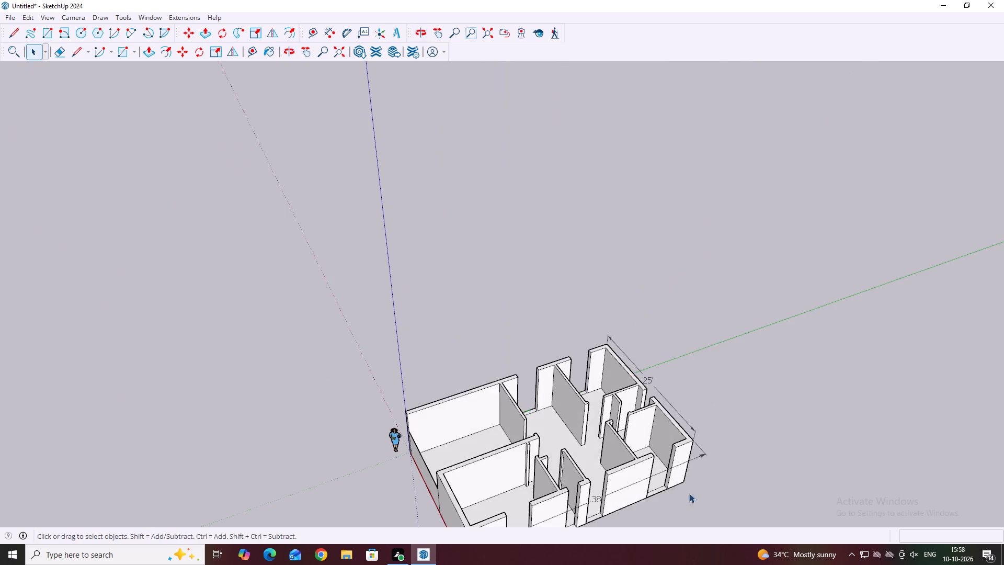
middle_click_drag(687, 493, 625, 382)
middle_click_drag(690, 494, 633, 375)
scroll(637, 340, "down", 4)
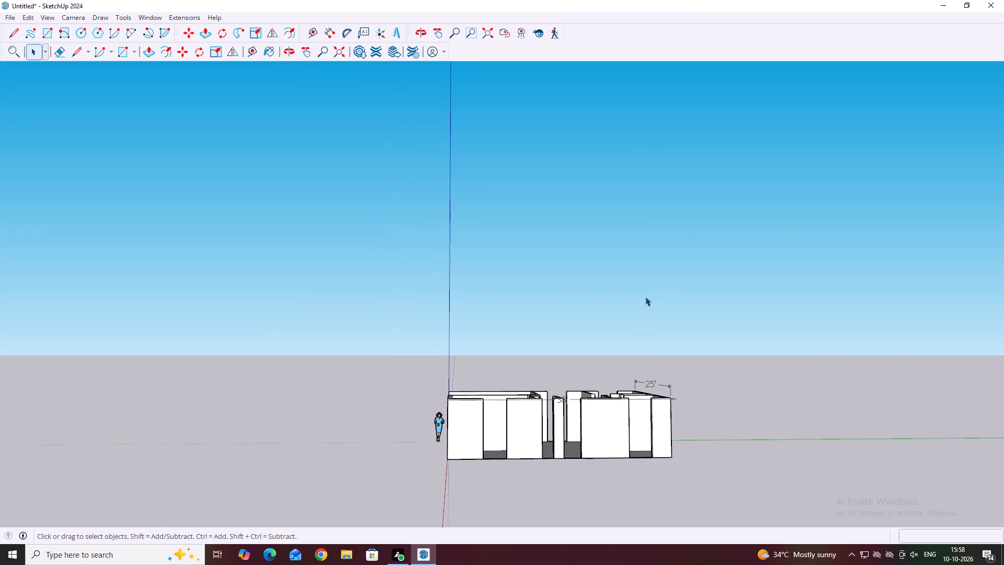
middle_click_drag(645, 297, 668, 368)
scroll(625, 458, "up", 9)
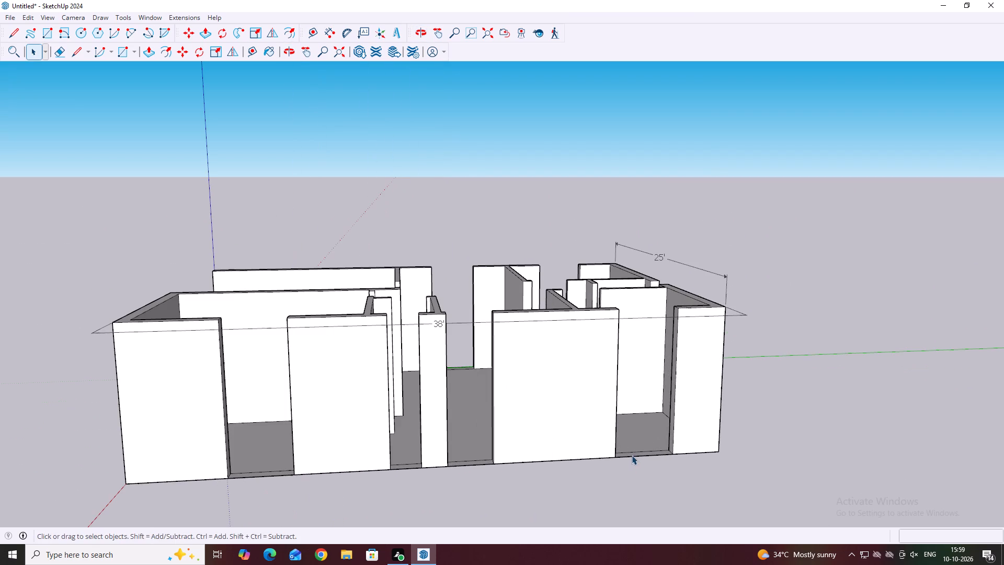
scroll(632, 455, "up", 1)
middle_click_drag(741, 386, 756, 411)
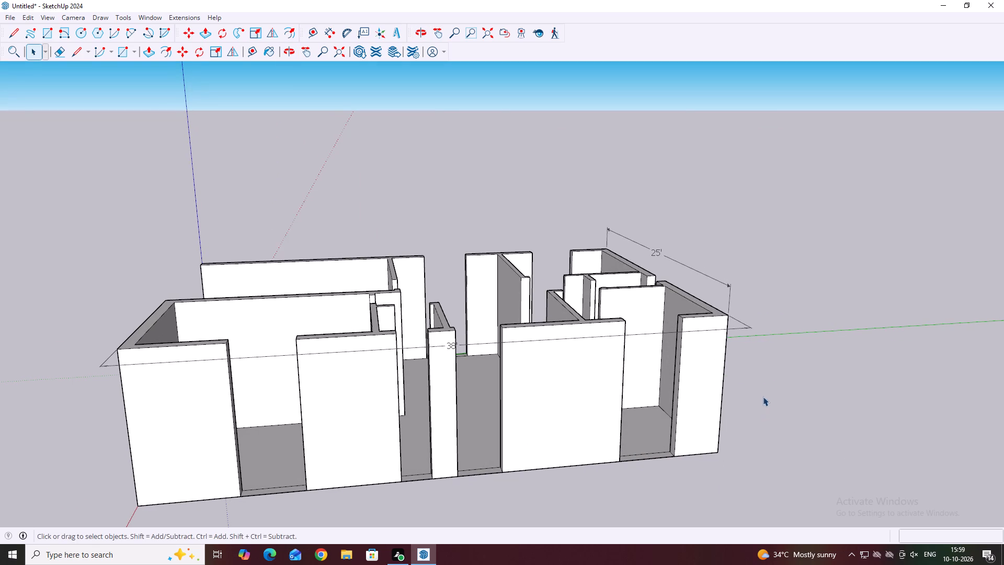
middle_click_drag(454, 290, 695, 332)
middle_click_drag(431, 359, 646, 370)
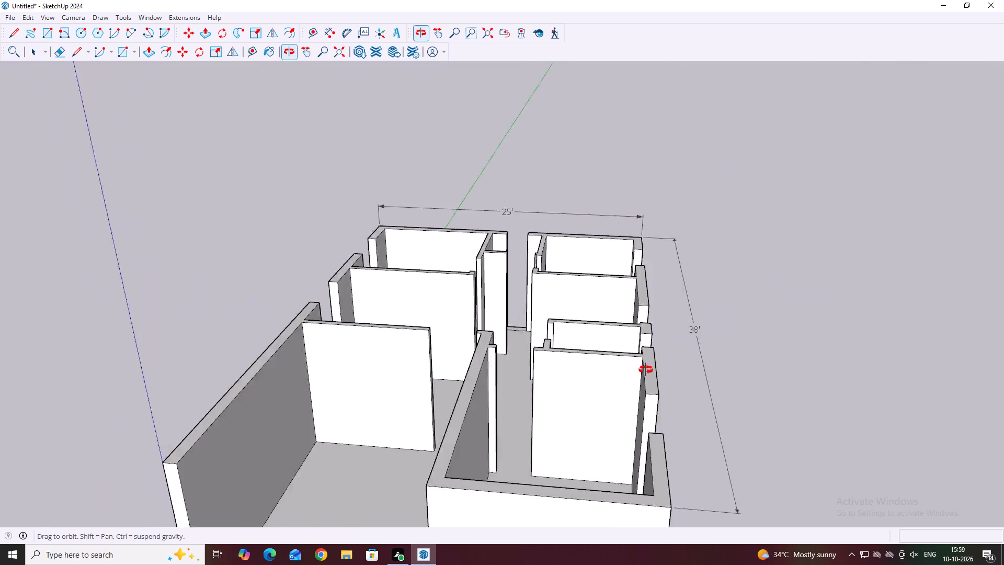
middle_click_drag(646, 370, 673, 367)
middle_click_drag(309, 365, 555, 361)
middle_click_drag(431, 367, 557, 358)
scroll(548, 491, "up", 5)
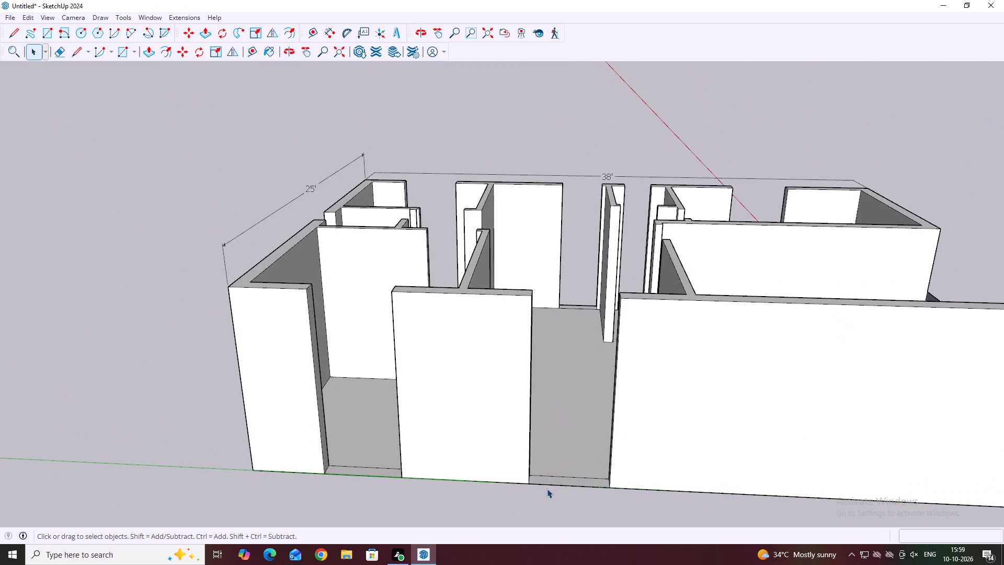
Draw a 4' line across the opening beside the long front section of the green-axis wall, 1' above the base.
scroll(547, 489, "up", 3)
middle_click_drag(623, 435, 652, 469)
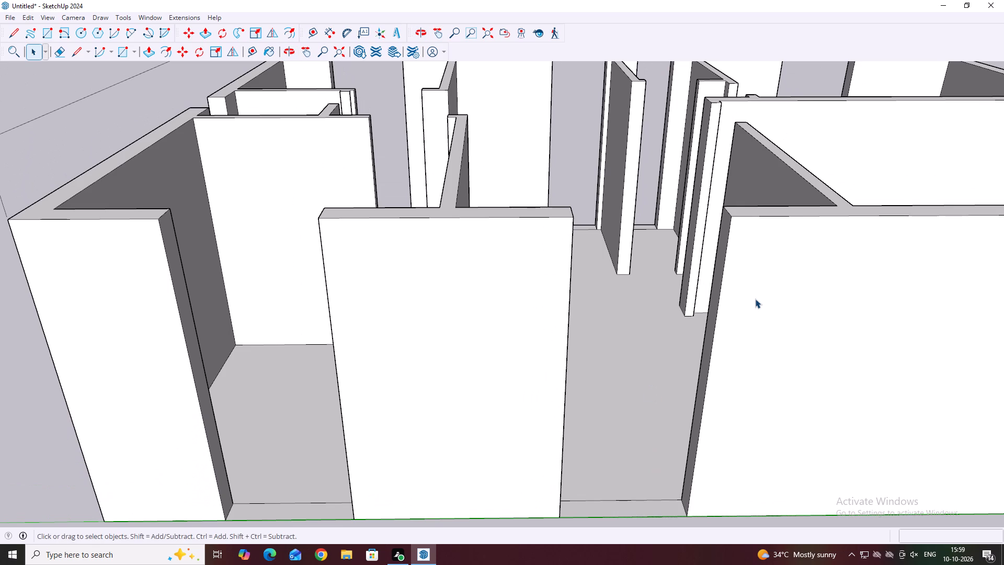
scroll(760, 333, "down", 11)
scroll(652, 388, "up", 4)
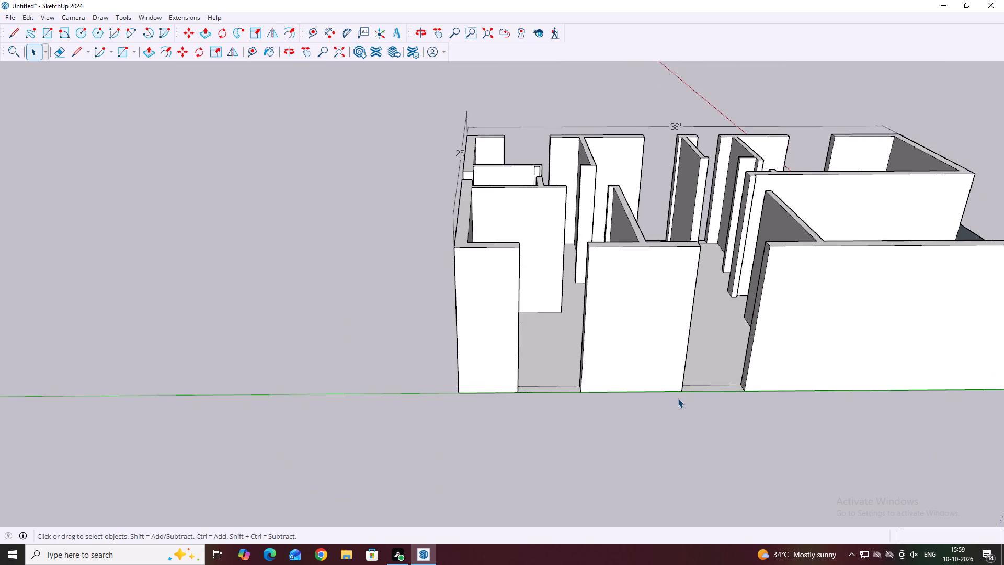
scroll(678, 398, "up", 9)
middle_click_drag(683, 368, 578, 359)
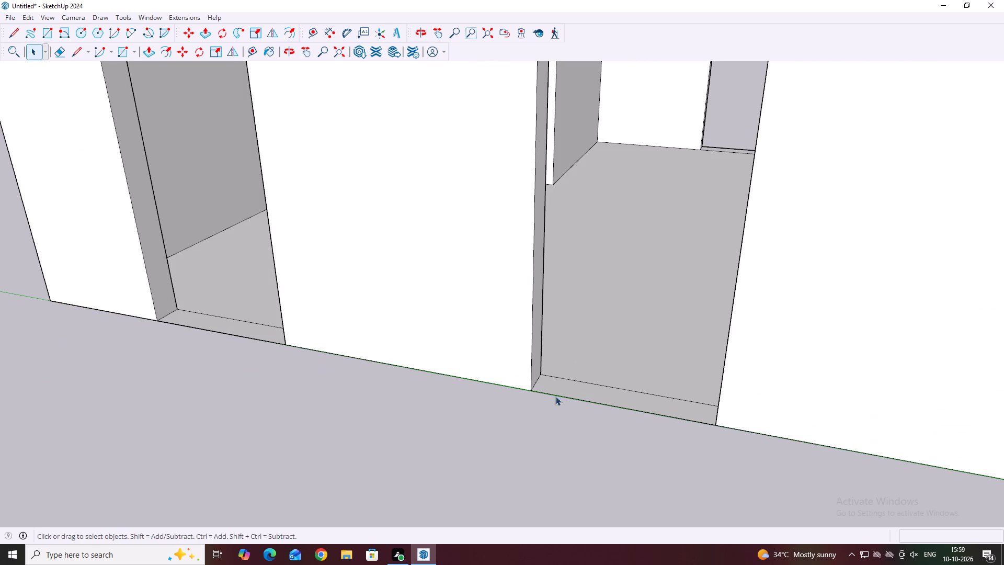
middle_click_drag(548, 401, 556, 406)
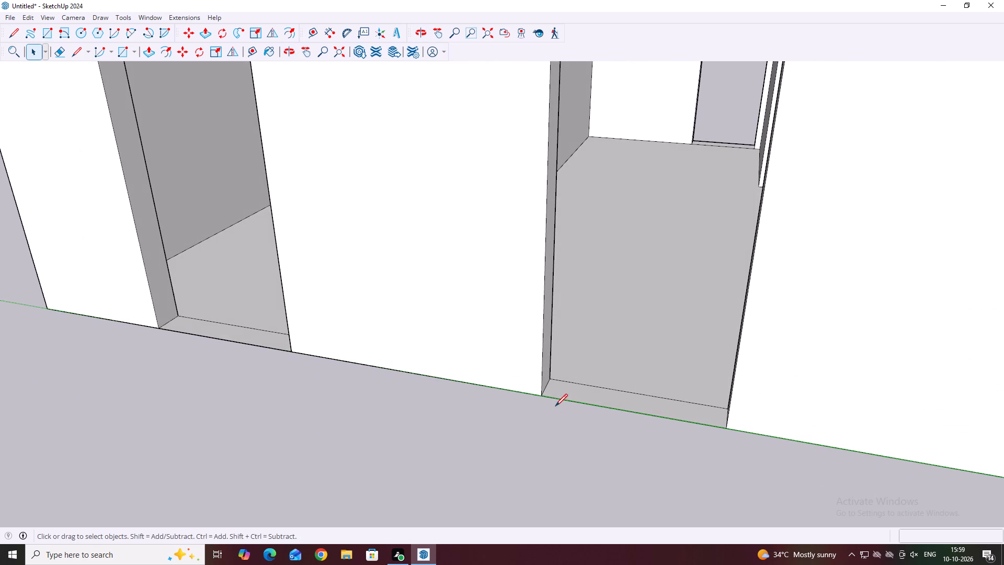
key("l")
left_click(543, 399)
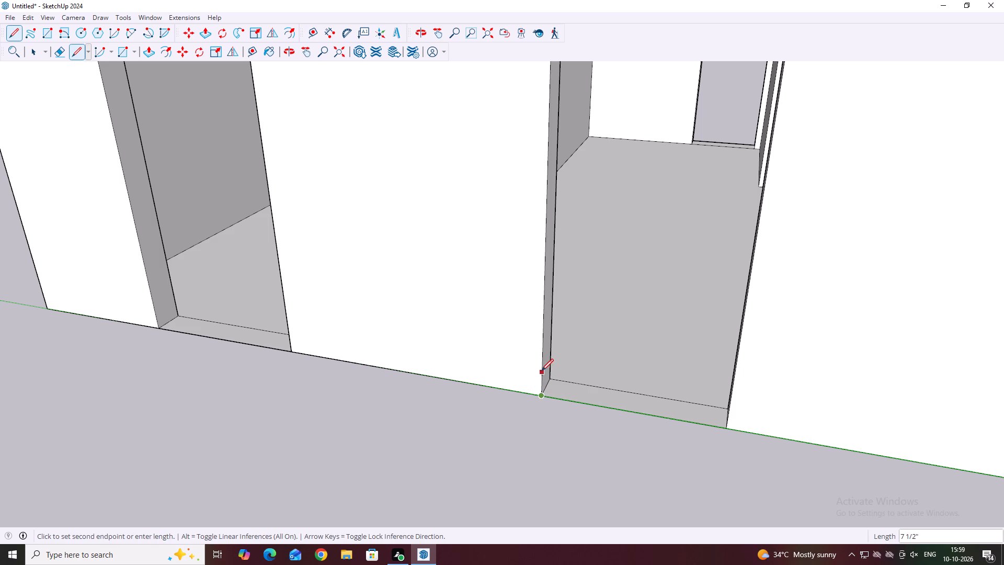
scroll(540, 363, "up", 2)
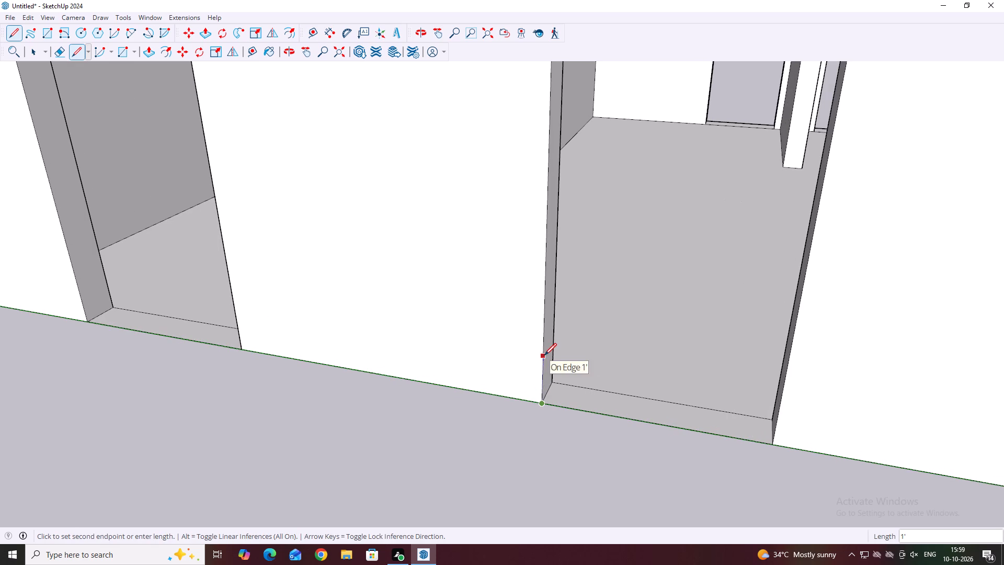
left_click(544, 355)
left_click(782, 394)
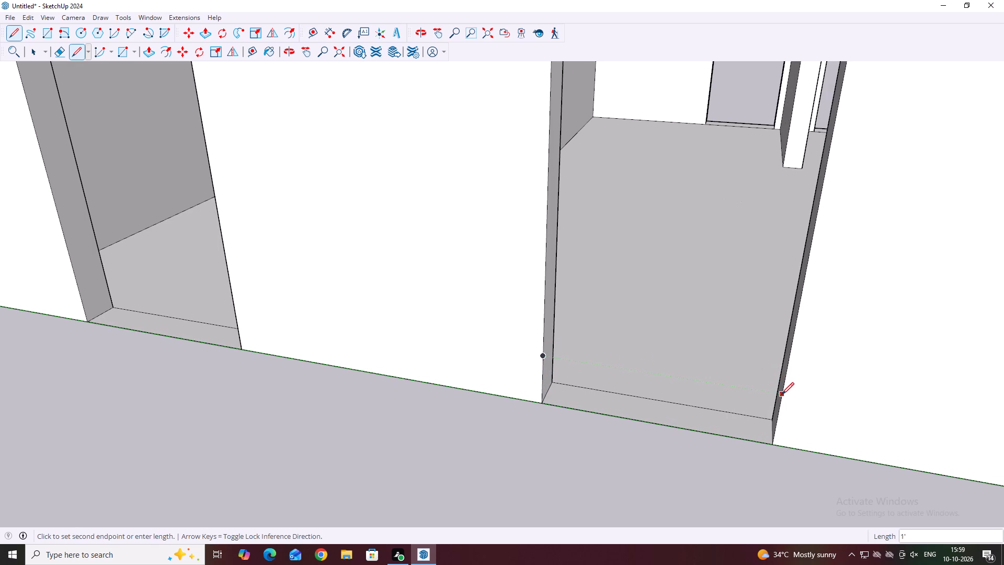
left_click(541, 357)
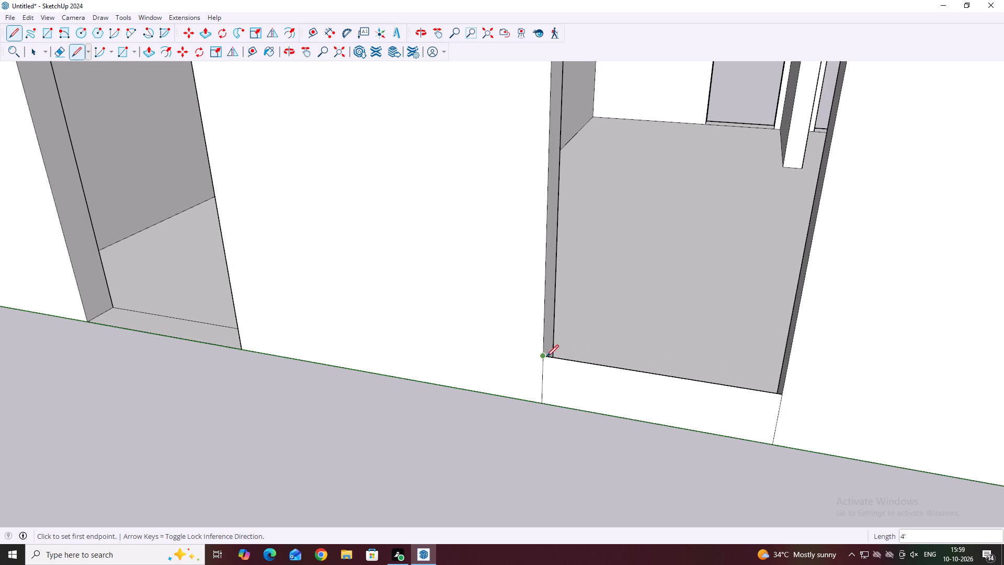
key("space")
Extrude the 1' high face in the 4' opening of the green-axis wall inward 9" as a sill.
scroll(614, 374, "down", 6)
scroll(662, 381, "down", 5)
middle_click_drag(661, 382, 692, 382)
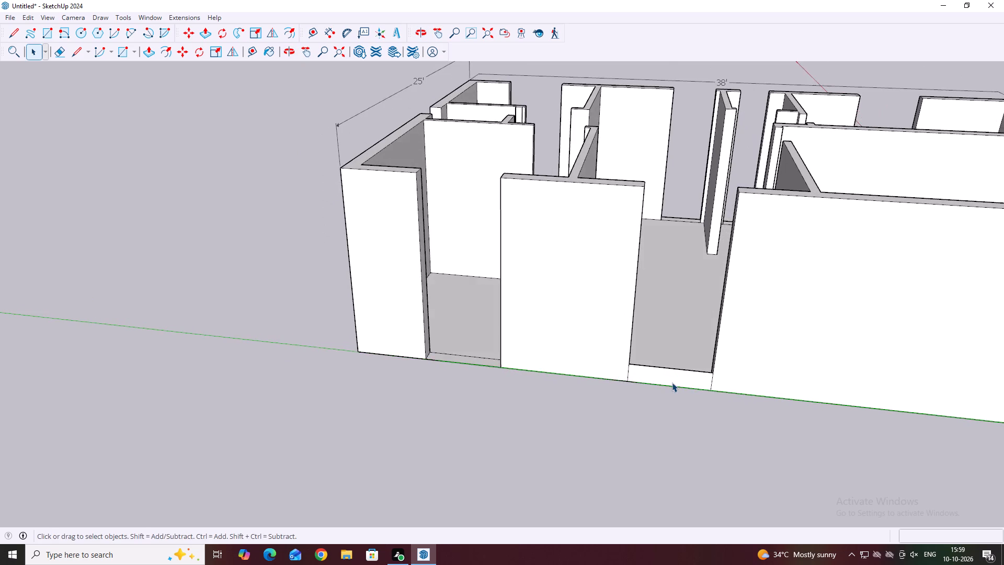
scroll(672, 382, "up", 3)
left_click(669, 379)
middle_click_drag(647, 359, 675, 402)
scroll(693, 415, "up", 4)
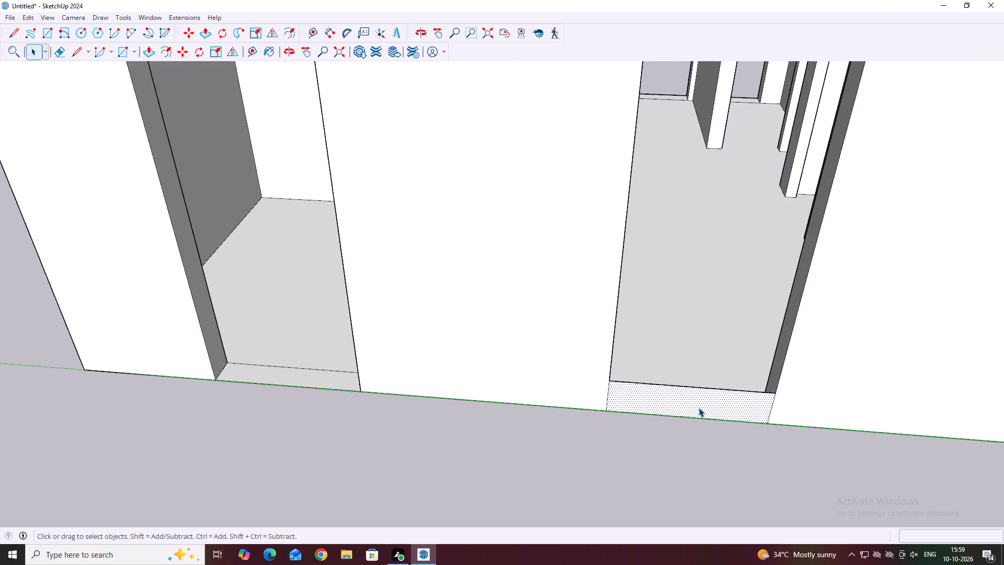
scroll(699, 408, "up", 1)
middle_click_drag(703, 366, 712, 408)
key("p")
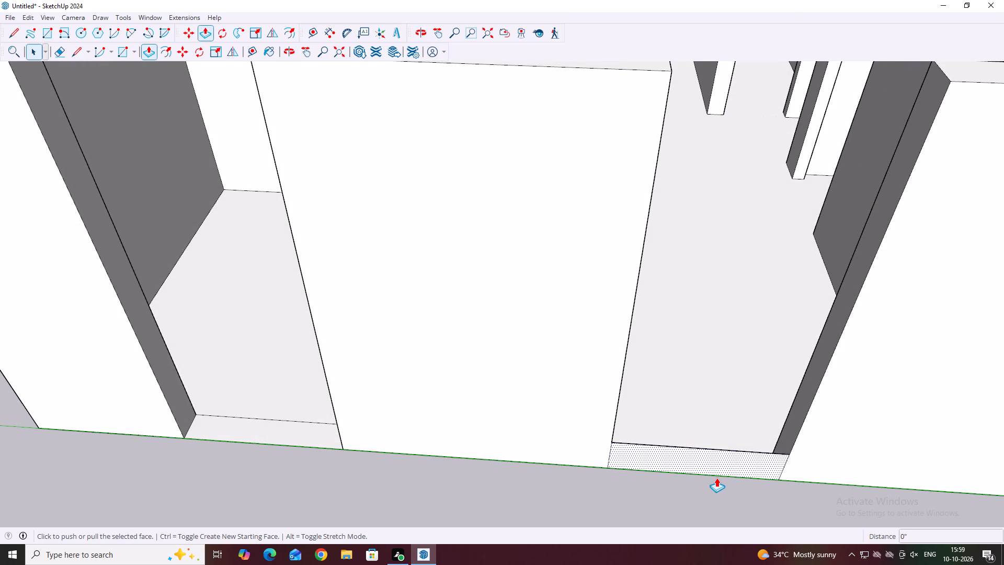
left_click(733, 466)
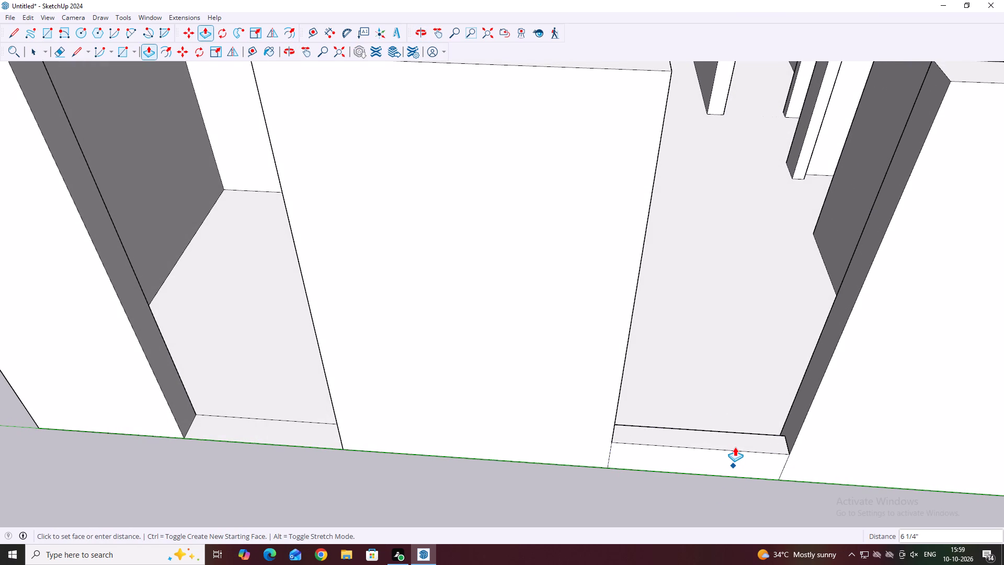
key("9")
key("Return")
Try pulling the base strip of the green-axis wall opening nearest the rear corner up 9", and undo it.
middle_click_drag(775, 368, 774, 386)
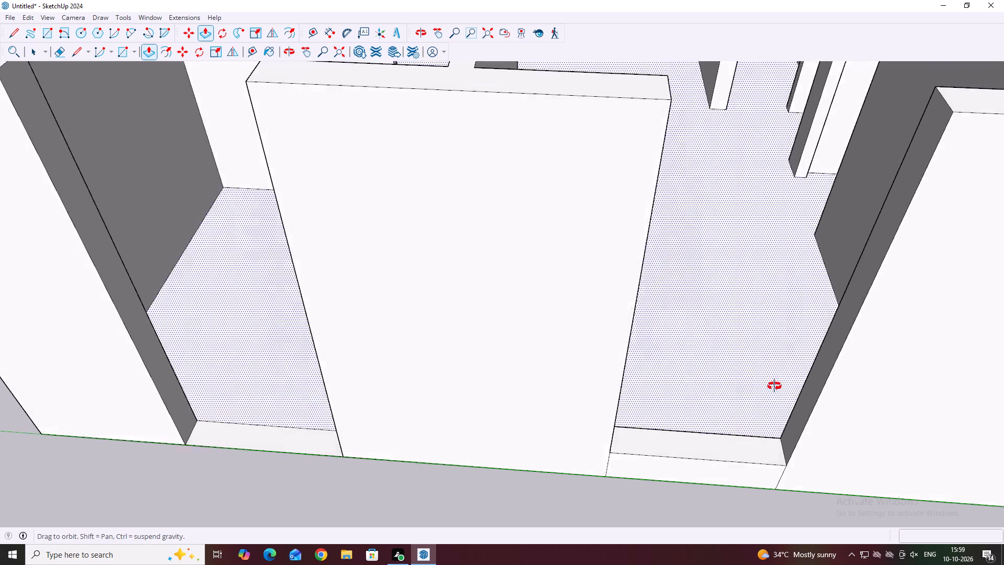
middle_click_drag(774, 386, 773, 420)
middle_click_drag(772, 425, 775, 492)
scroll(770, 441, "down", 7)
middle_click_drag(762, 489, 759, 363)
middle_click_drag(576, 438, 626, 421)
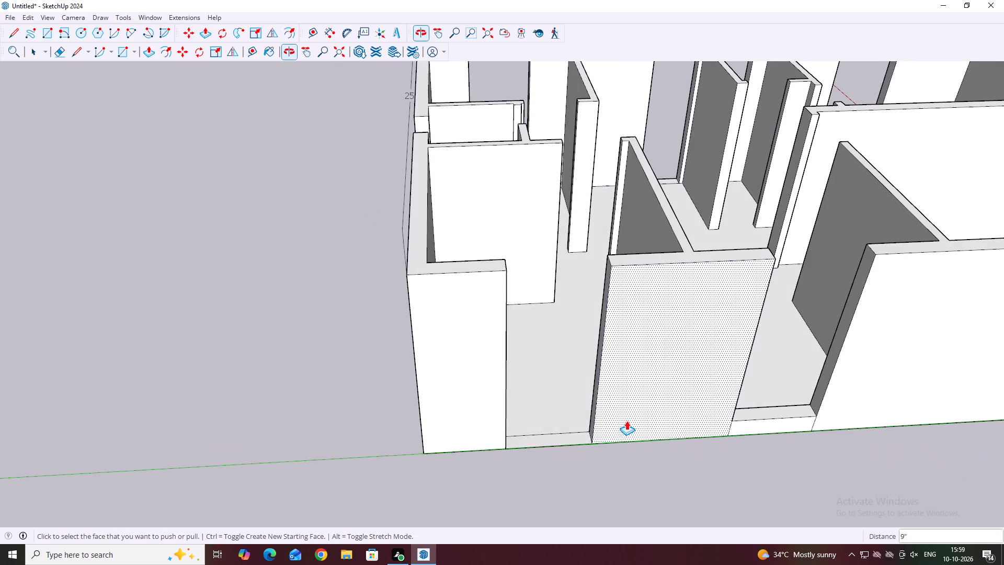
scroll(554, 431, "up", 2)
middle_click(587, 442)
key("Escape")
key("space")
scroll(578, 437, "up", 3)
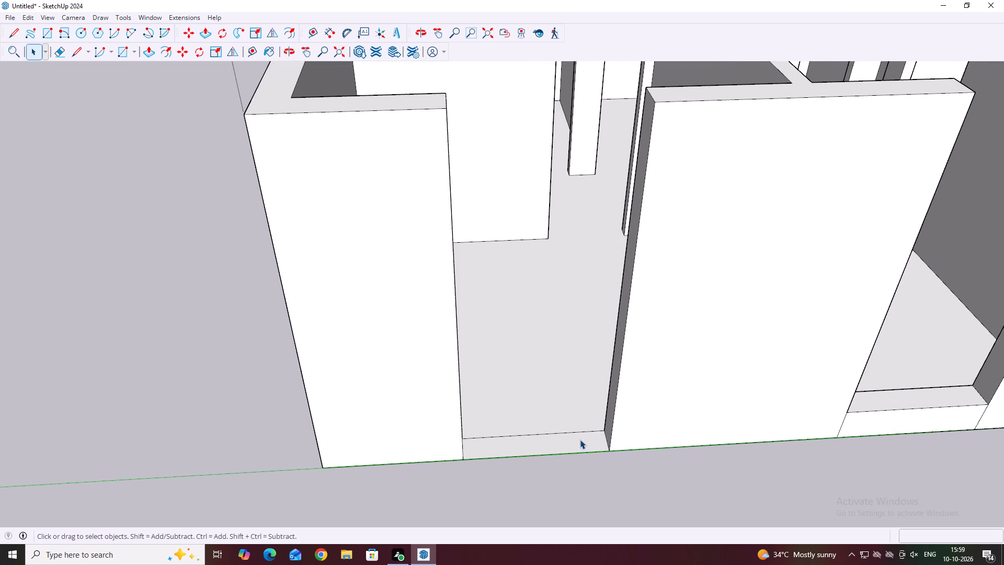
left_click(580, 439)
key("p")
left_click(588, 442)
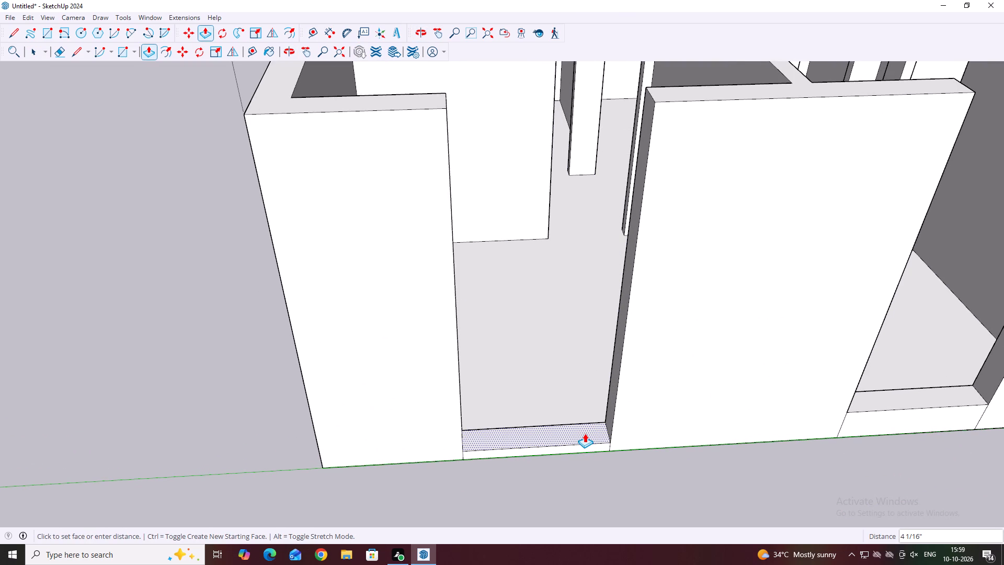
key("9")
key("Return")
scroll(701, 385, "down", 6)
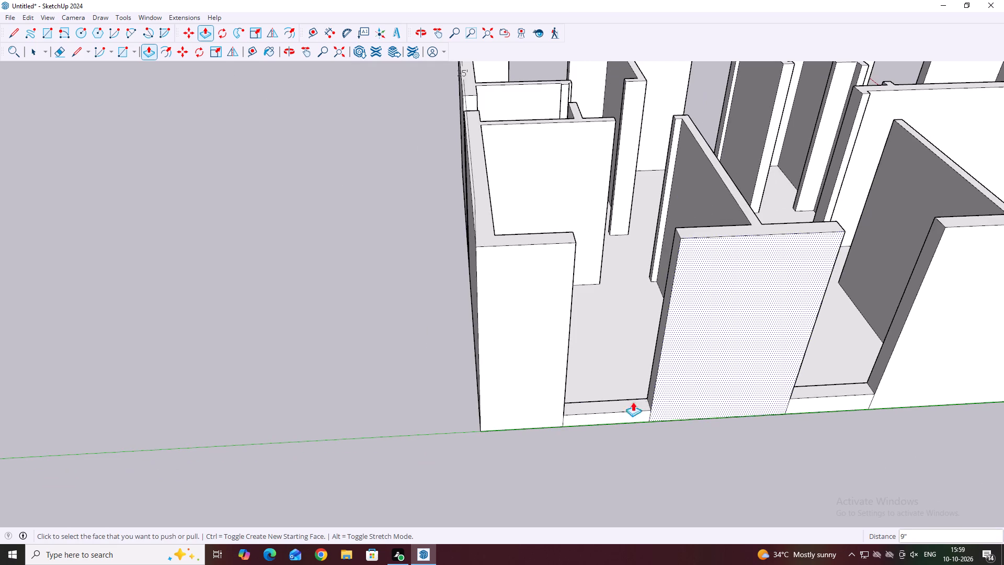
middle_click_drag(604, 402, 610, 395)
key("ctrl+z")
Pull the base strip of the green-axis wall opening nearest the rear corner up 1' as a sill.
scroll(611, 393, "up", 1)
left_click(611, 408)
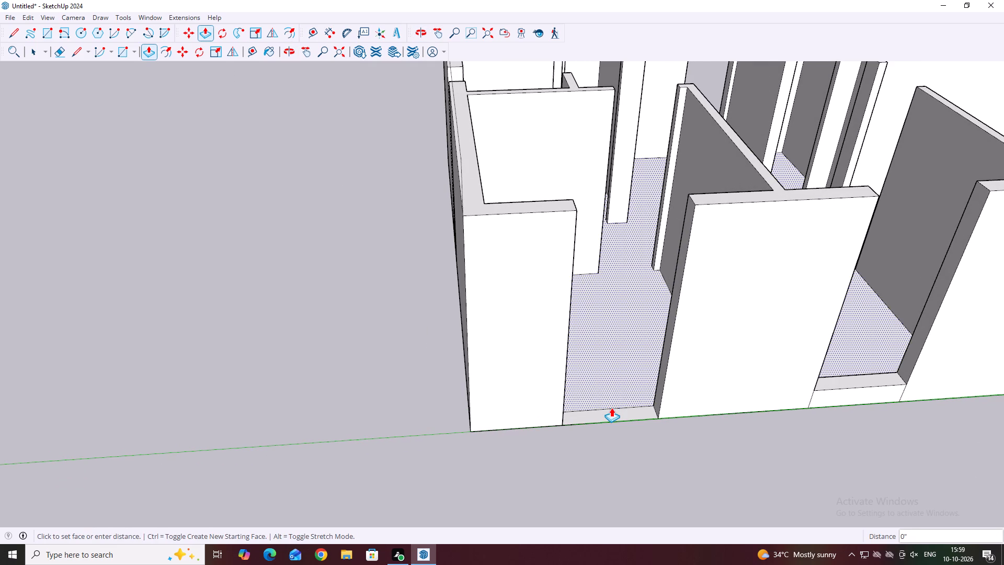
key("Escape")
scroll(618, 418, "up", 3)
middle_click_drag(662, 414, 646, 424)
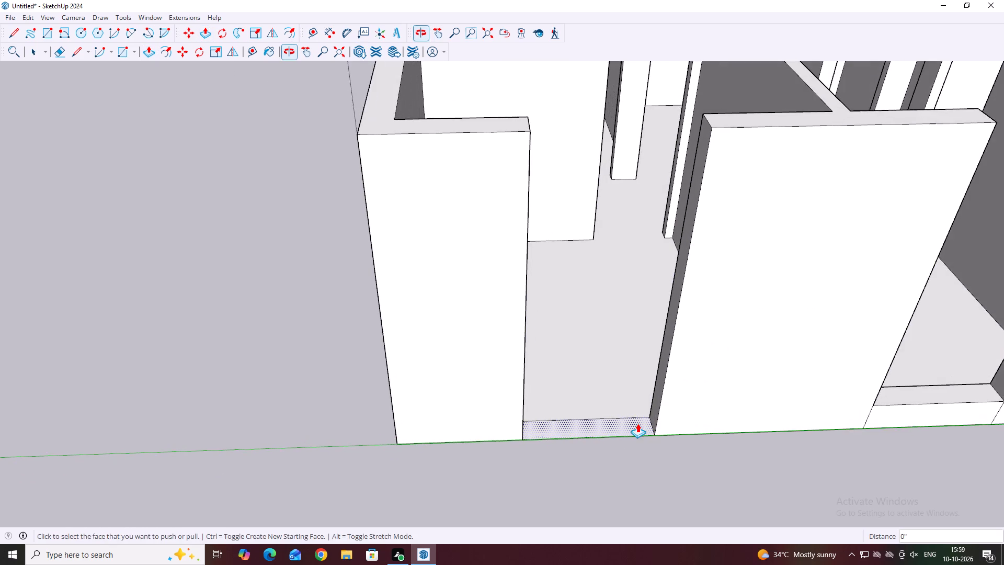
scroll(618, 421, "up", 2)
left_click(613, 423)
type("1'")
key("Return")
scroll(649, 409, "down", 5)
Pull the base strip of the rearmost opening in the 38' dimension side wall up 1' as a sill.
middle_click_drag(454, 369, 710, 365)
middle_click_drag(488, 250, 735, 312)
middle_click_drag(519, 263, 612, 442)
middle_click_drag(340, 326, 403, 312)
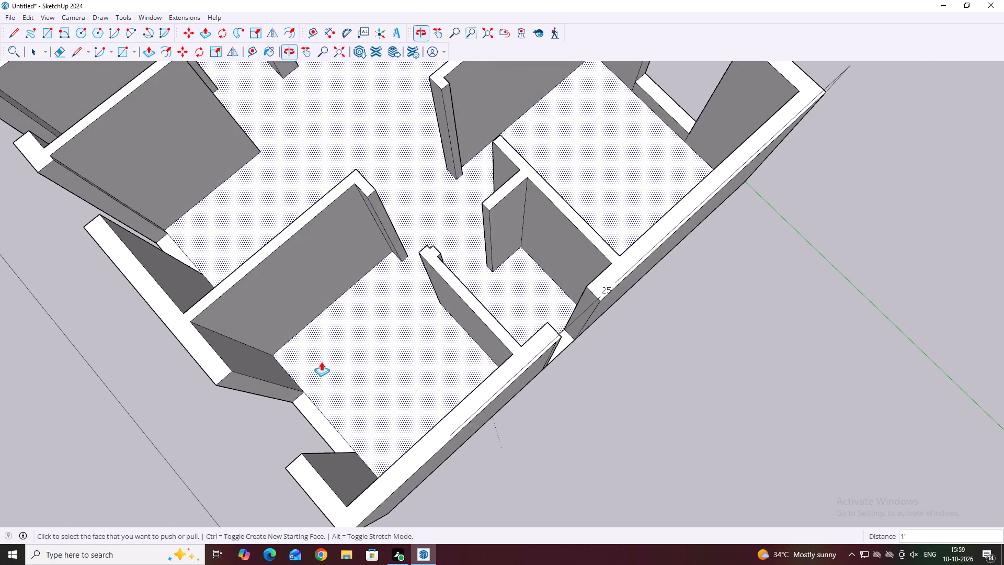
scroll(323, 424, "up", 3)
double_click(323, 424)
Raise a 1' sill in the 38' side wall opening between the narrow pier and the wide wall section behind it.
scroll(388, 400, "down", 6)
middle_click_drag(270, 269, 288, 293)
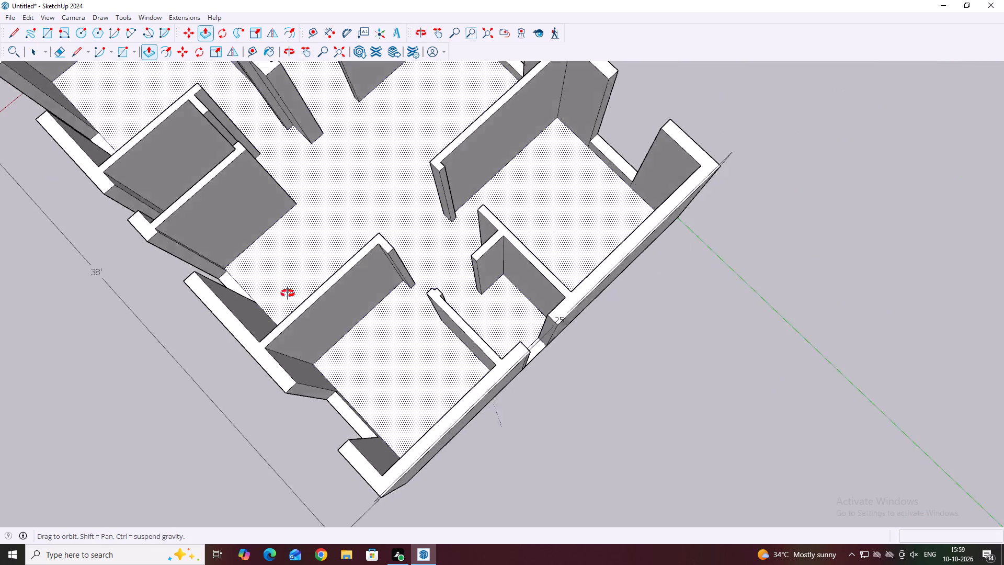
middle_click_drag(288, 293, 369, 361)
scroll(490, 261, "down", 12)
middle_click_drag(439, 364, 427, 258)
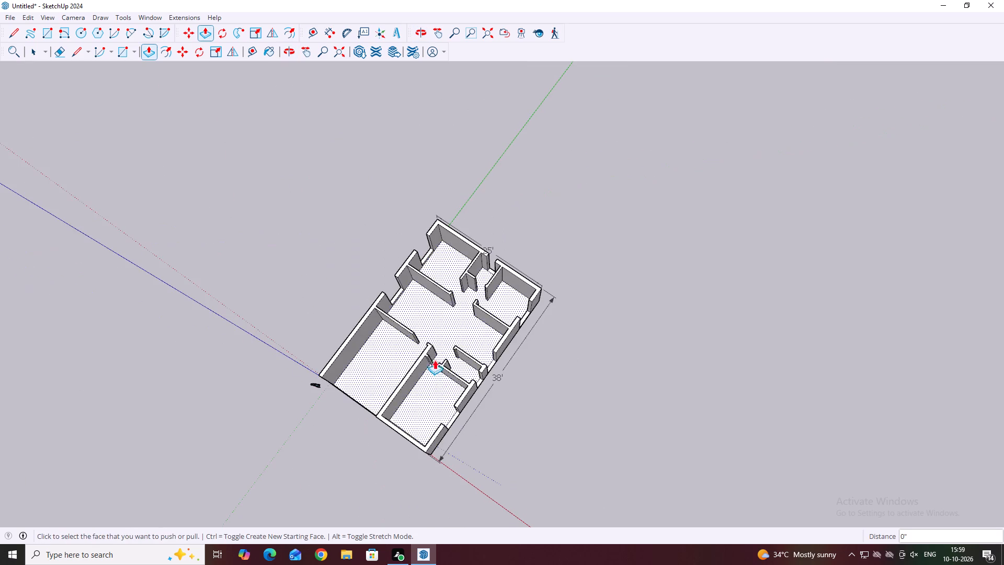
middle_click_drag(494, 364, 470, 339)
scroll(472, 341, "up", 5)
middle_click_drag(485, 368, 408, 318)
scroll(484, 376, "up", 4)
middle_click_drag(486, 378, 407, 341)
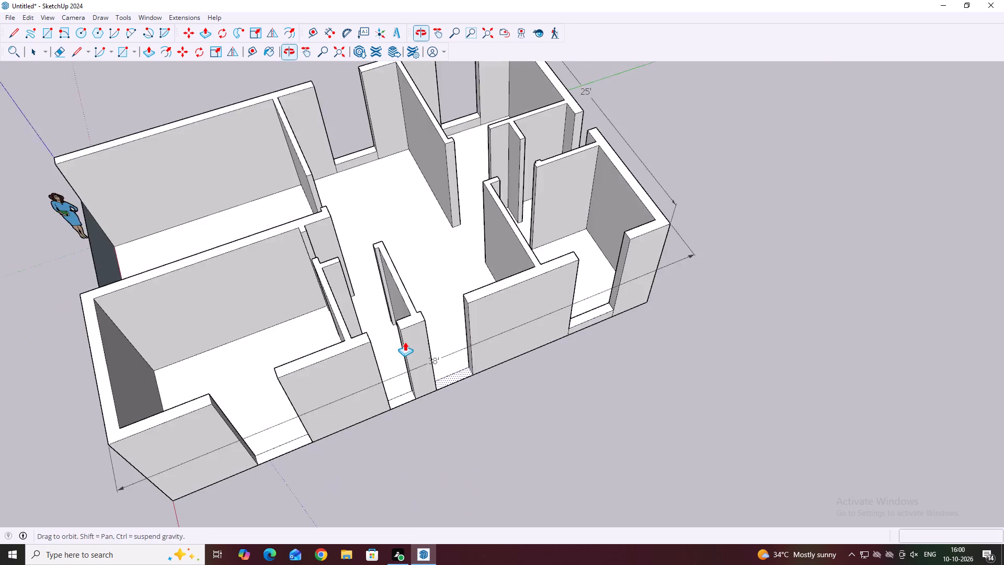
scroll(441, 393, "up", 5)
double_click(464, 365)
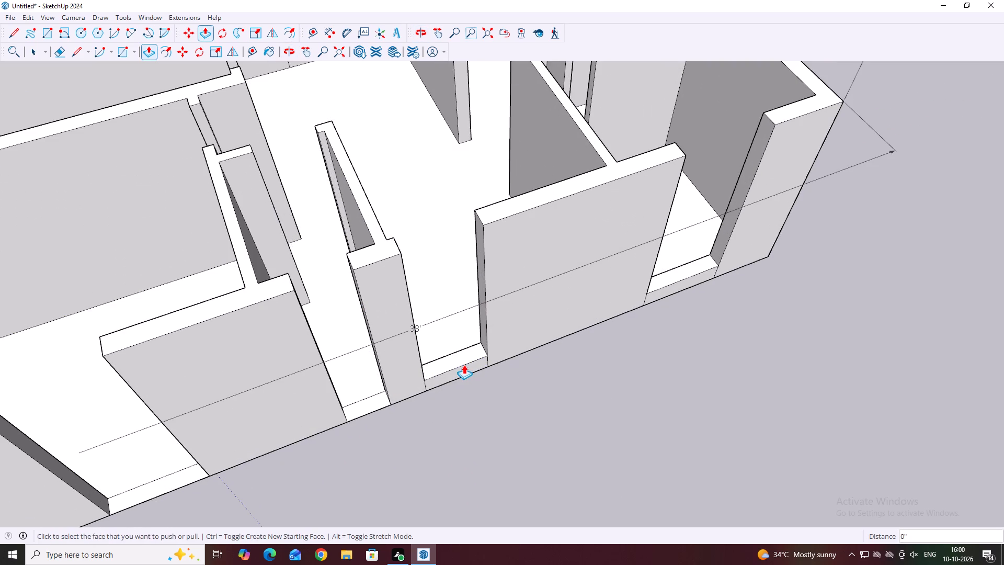
Raise a 1' sill in the 38' side wall opening nearest the front corner on the red axis.
scroll(641, 334, "down", 4)
scroll(435, 378, "up", 3)
middle_click_drag(538, 388, 601, 349)
scroll(601, 349, "down", 14)
middle_click_drag(739, 397, 729, 366)
middle_click_drag(514, 343, 539, 418)
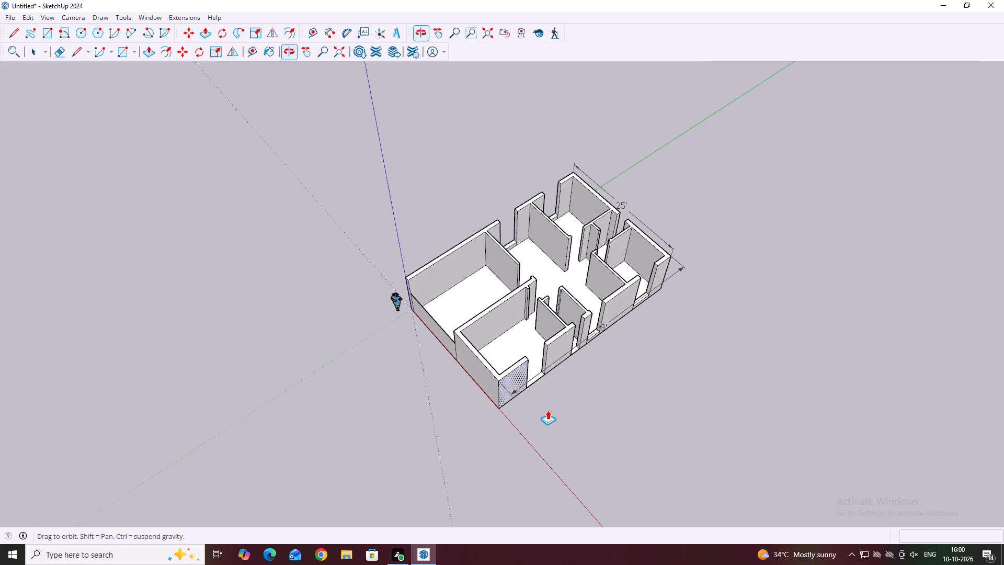
scroll(549, 370, "up", 7)
double_click(518, 390)
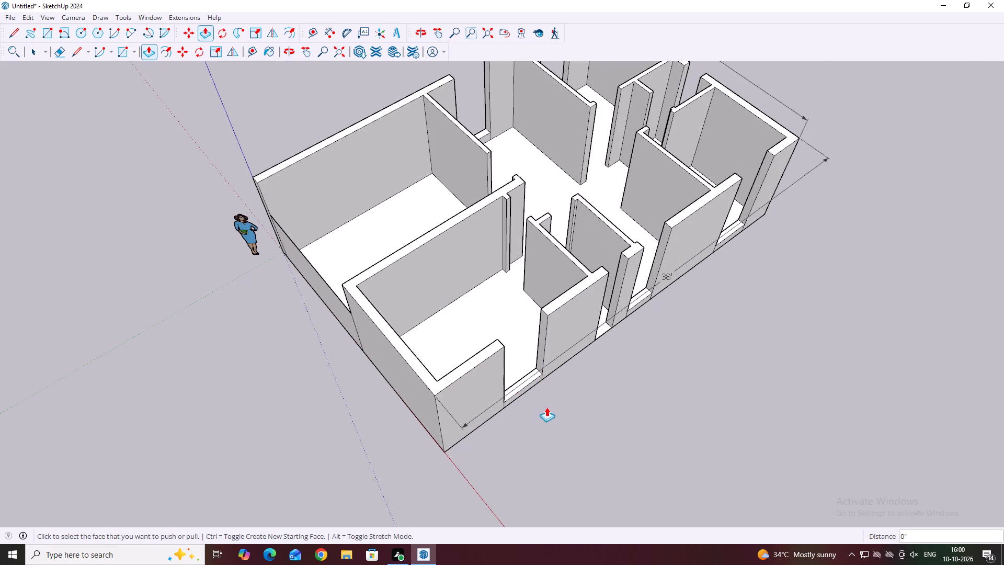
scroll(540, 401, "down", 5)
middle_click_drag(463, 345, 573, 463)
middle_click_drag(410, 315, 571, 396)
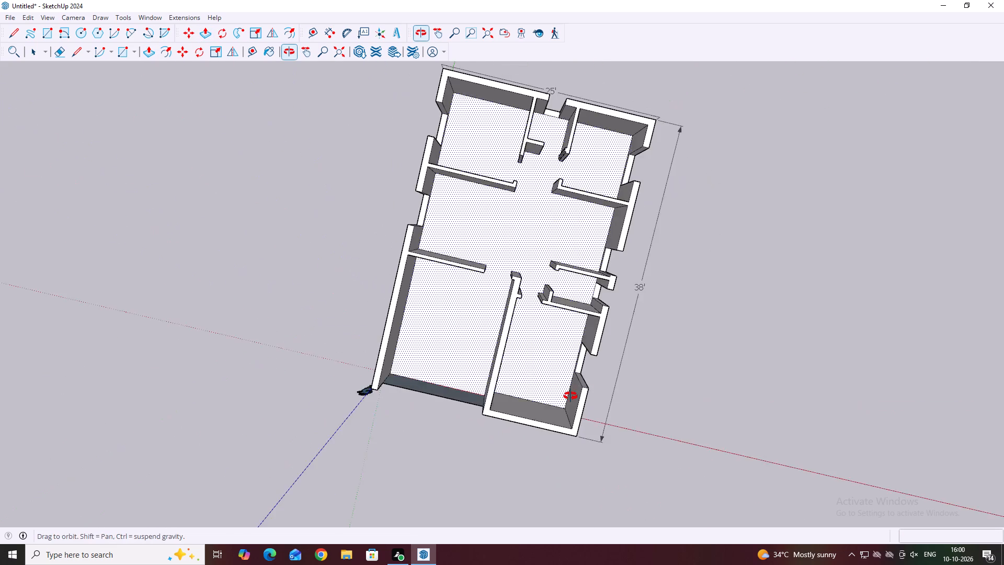
Examine the wall openings and interior partitions around the whole house model.
middle_click_drag(571, 396, 580, 383)
scroll(424, 205, "up", 7)
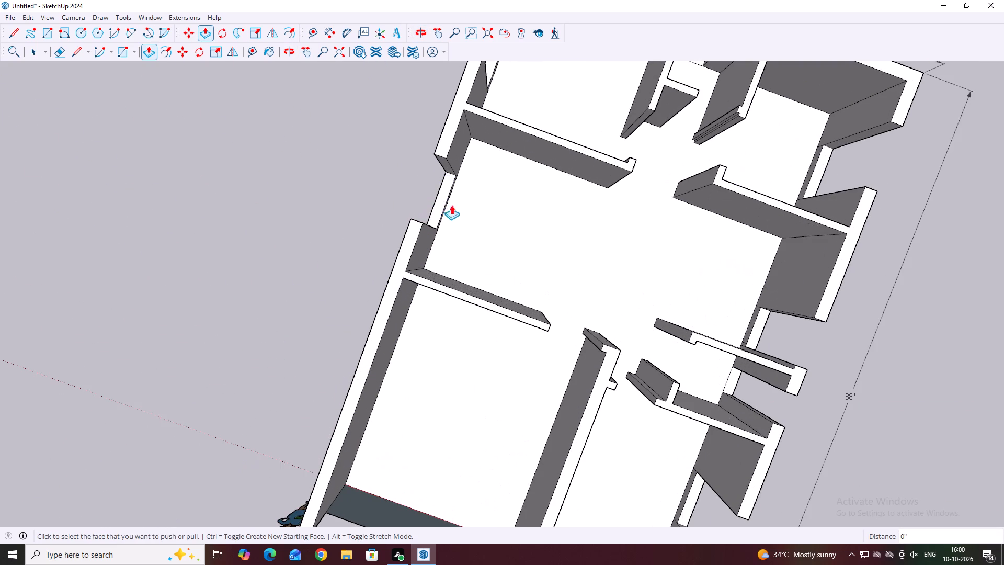
middle_click_drag(448, 223, 291, 235)
scroll(401, 357, "down", 6)
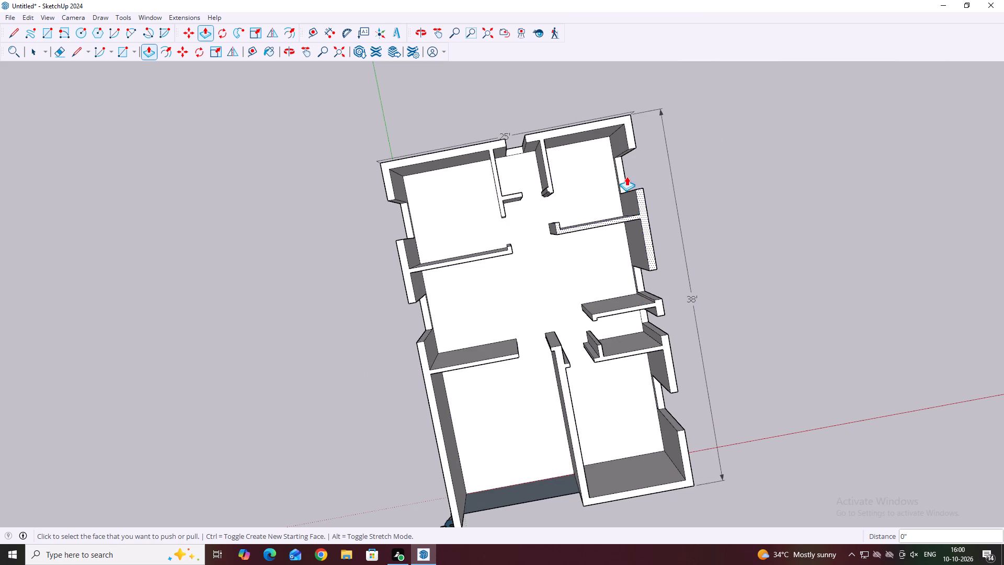
scroll(626, 176, "up", 2)
scroll(509, 141, "up", 7)
key("Escape")
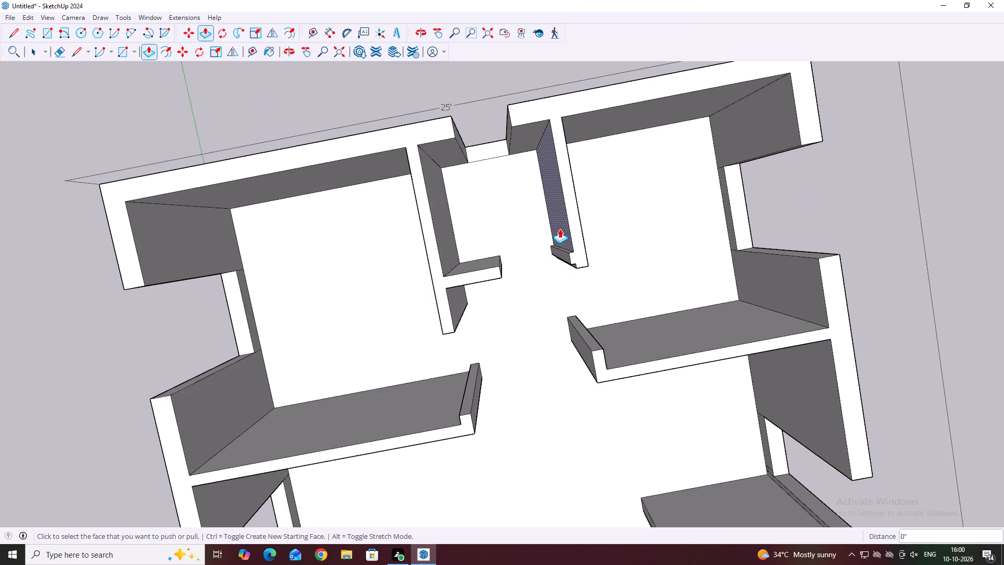
scroll(561, 234, "down", 5)
key("space")
scroll(742, 207, "down", 5)
middle_click_drag(754, 368, 793, 239)
middle_click_drag(454, 408, 667, 256)
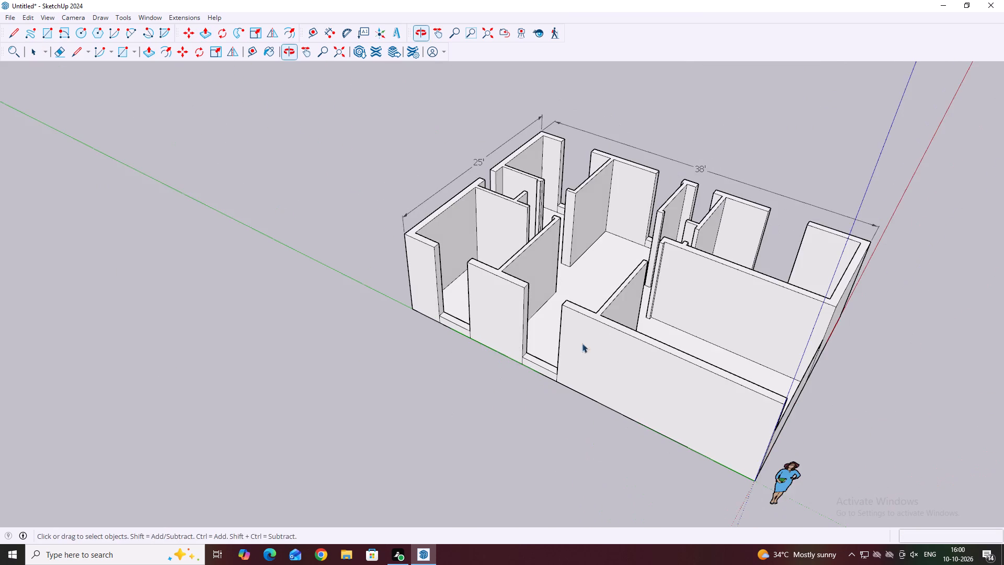
Delete the low wall face across the front opening on the red axis, together with its leftover top edge.
middle_click_drag(774, 358, 542, 300)
middle_click_drag(693, 454, 644, 339)
left_click(528, 375)
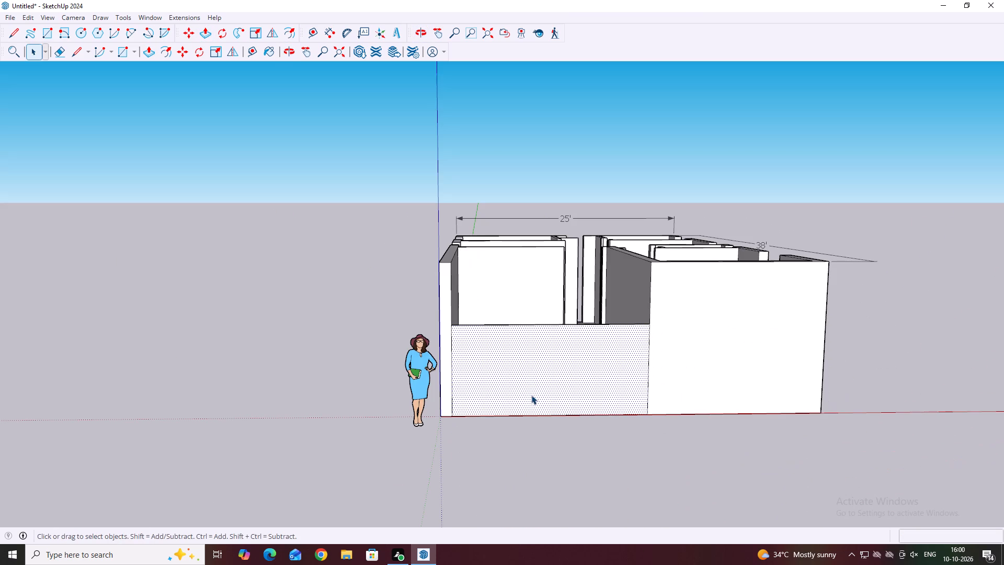
key("Delete")
left_click(583, 320)
left_click(585, 326)
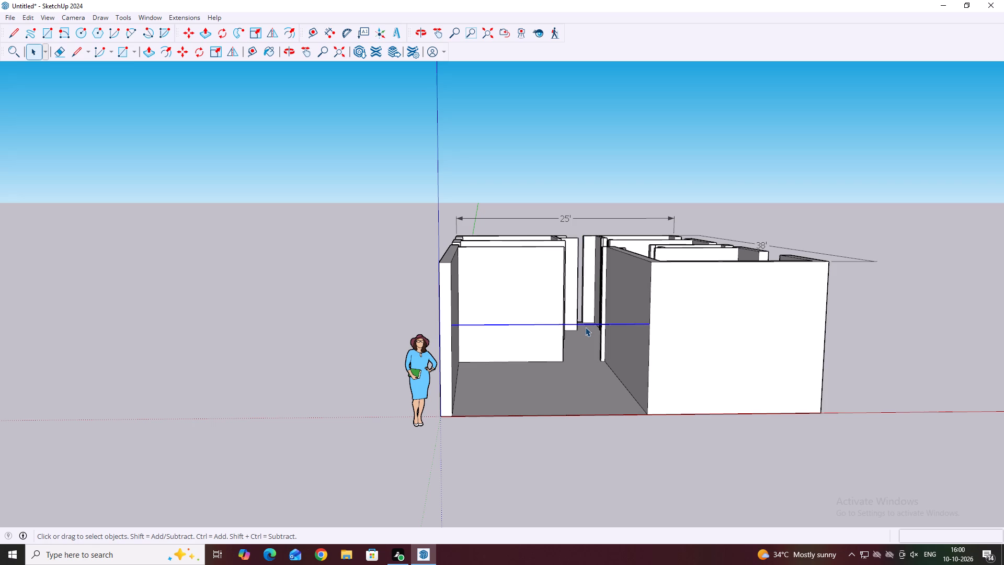
key("Delete")
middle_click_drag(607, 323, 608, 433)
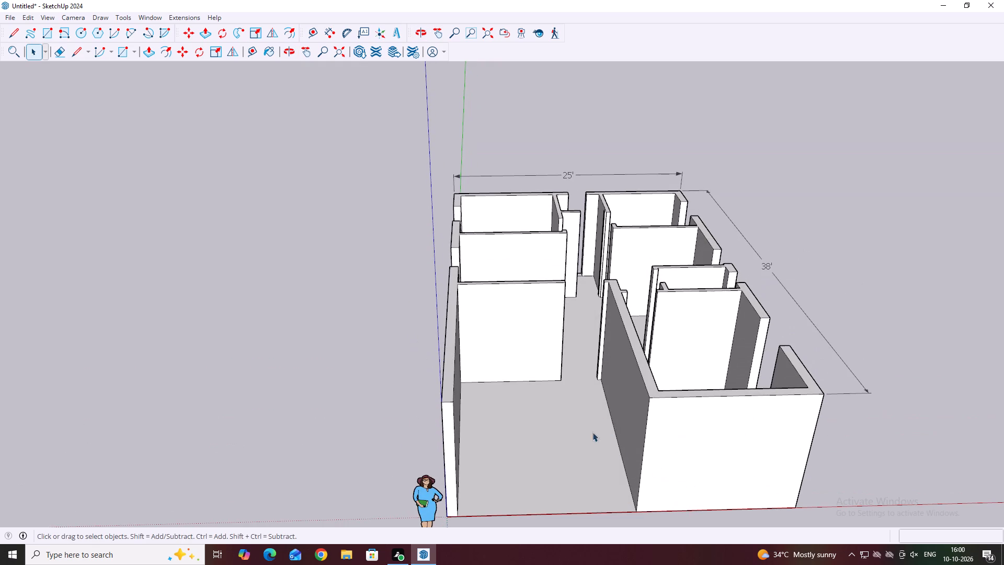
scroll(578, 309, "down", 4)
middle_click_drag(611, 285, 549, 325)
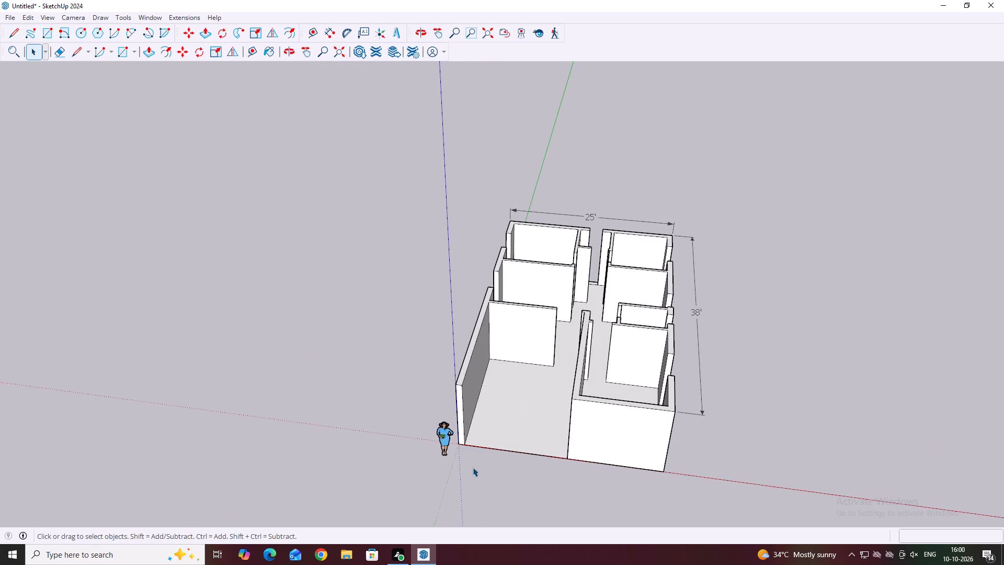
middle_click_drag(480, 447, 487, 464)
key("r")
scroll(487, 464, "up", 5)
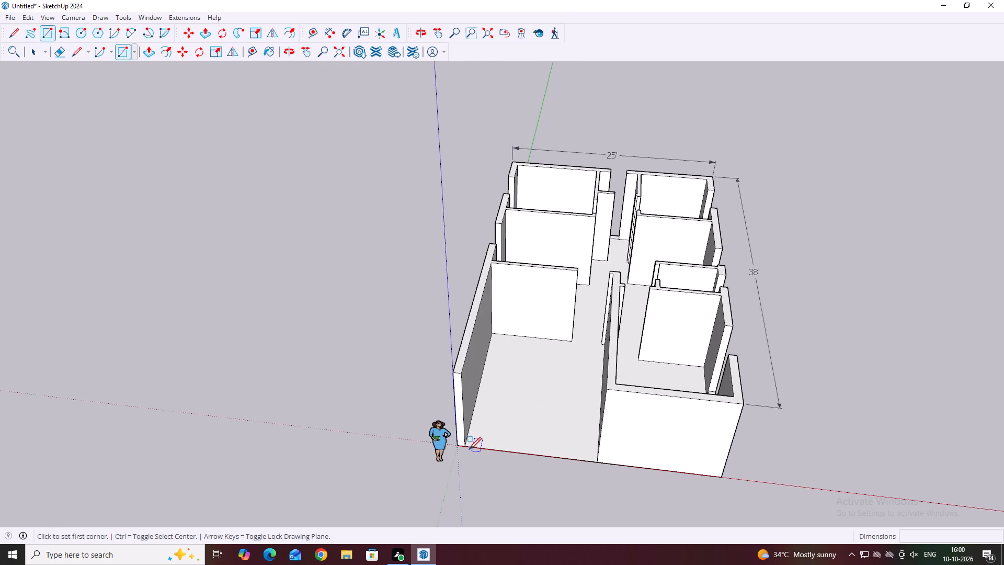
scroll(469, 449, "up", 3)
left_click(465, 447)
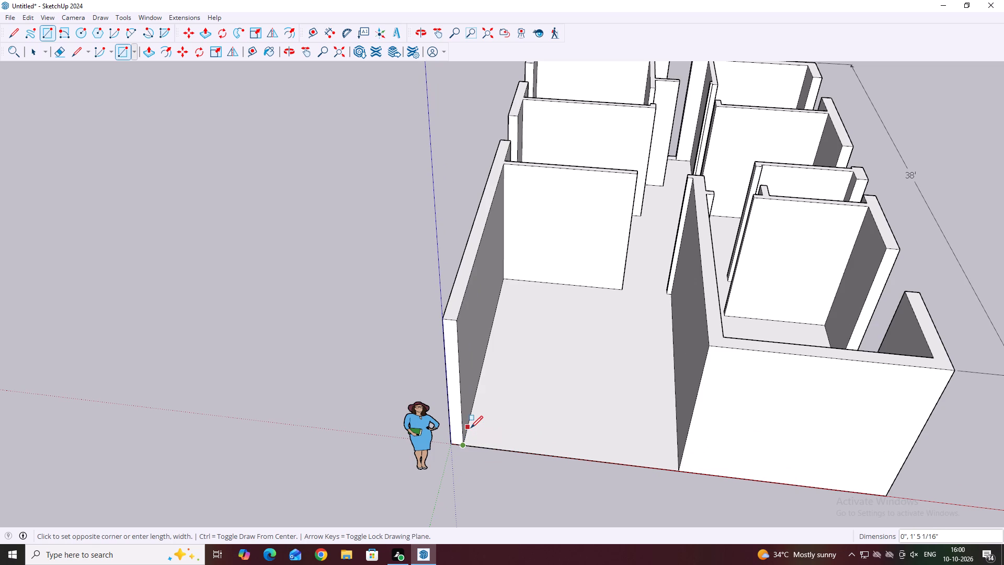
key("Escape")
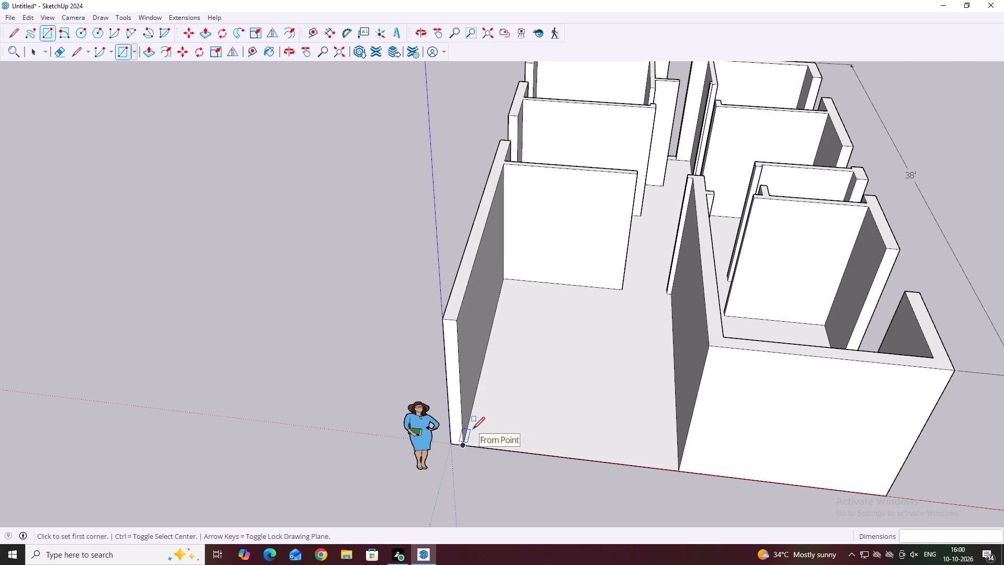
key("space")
Mark off a 1' deep strip on the floor across the front opening, using lines parallel to the walls.
scroll(459, 434, "up", 3)
key("l")
left_click(464, 448)
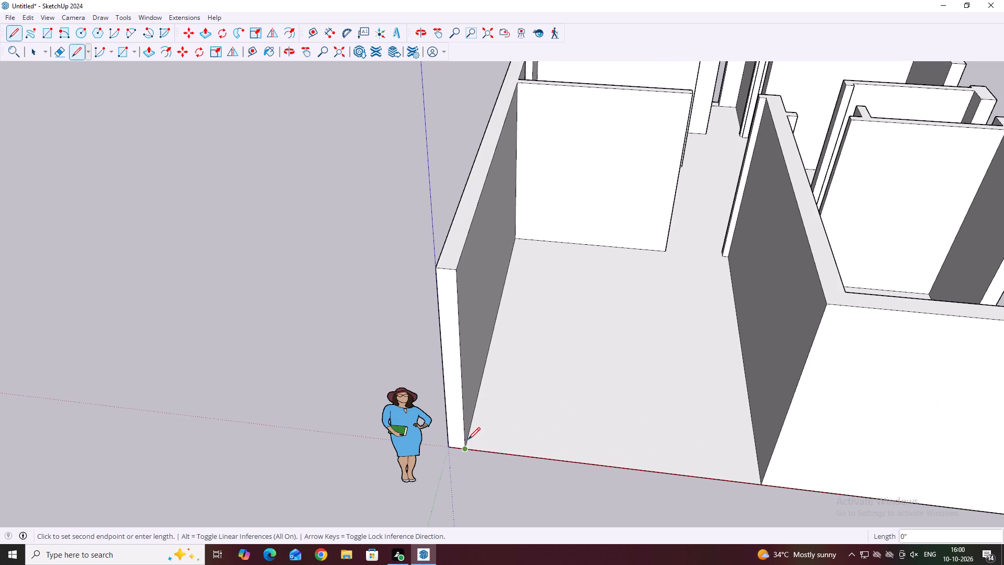
left_click(470, 433)
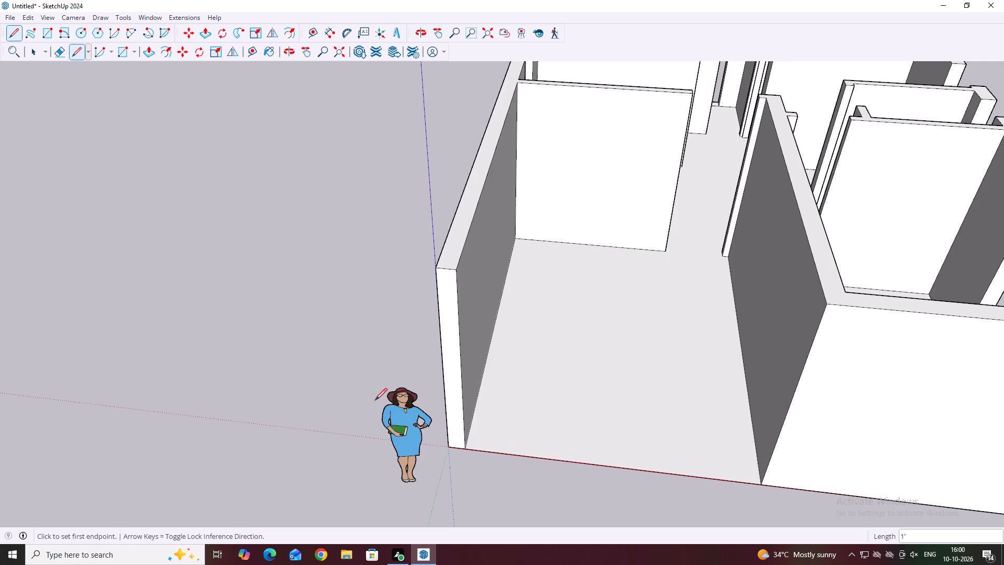
left_click(470, 428)
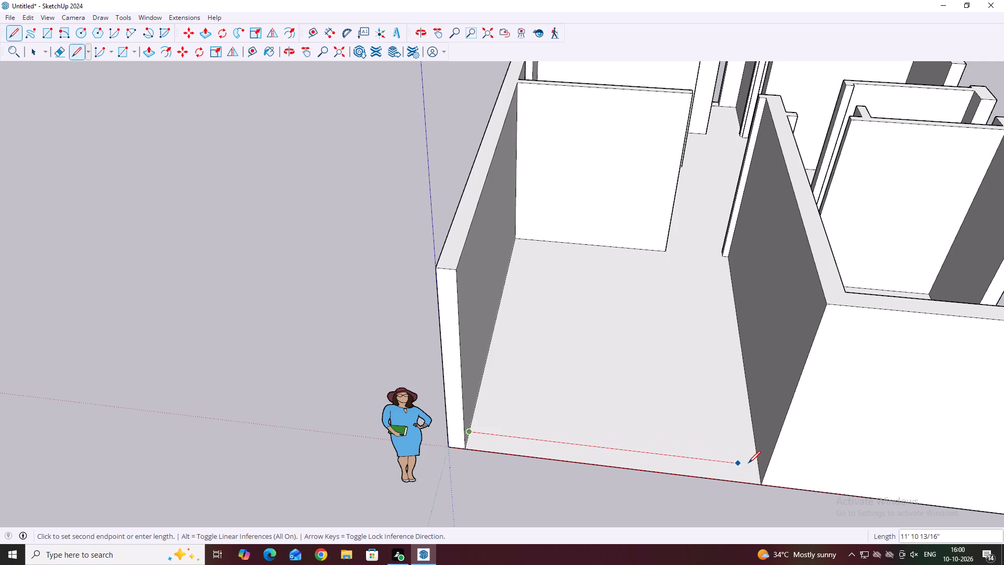
left_click(760, 467)
Pull the floor strip across the front opening up 6' with Push/Pull to form a low front wall.
key("space")
scroll(678, 467, "up", 2)
double_click(678, 467)
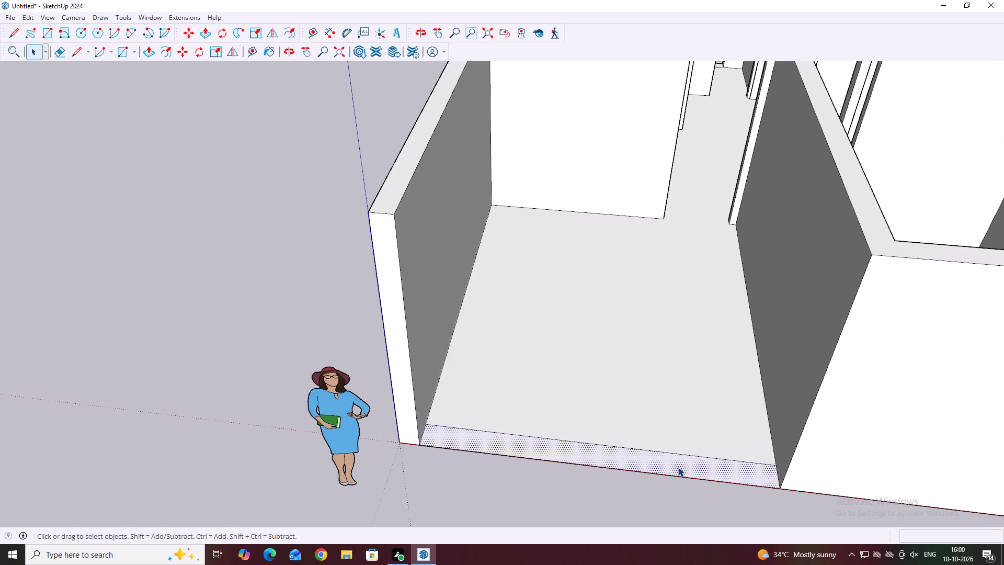
key("p")
left_click(655, 453)
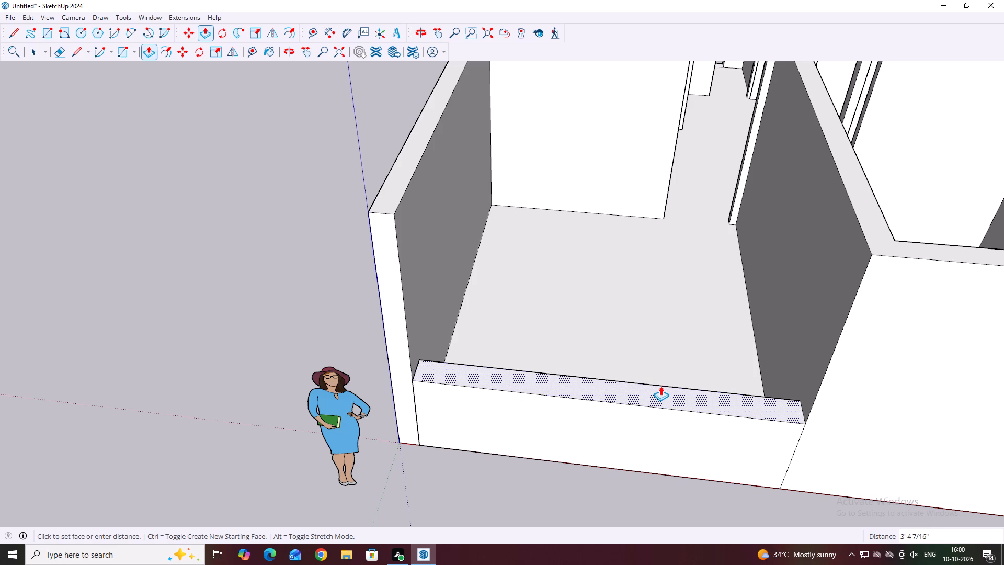
type("6'")
key("Return")
key("space")
Examine the low front wall and the room layout behind it from several angles.
scroll(641, 399, "down", 7)
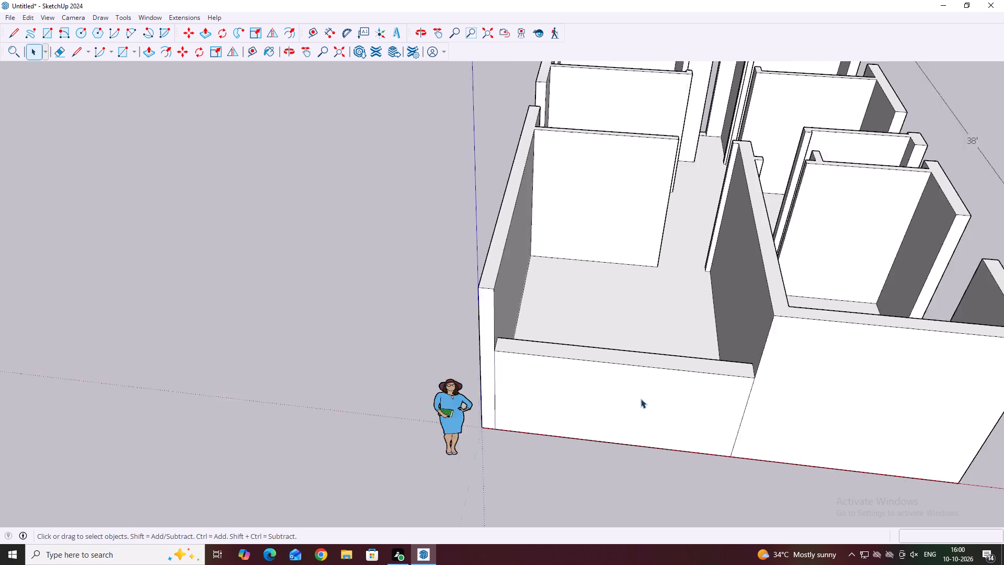
middle_click_drag(604, 405, 463, 370)
middle_click_drag(597, 402, 633, 402)
middle_click_drag(565, 359, 468, 357)
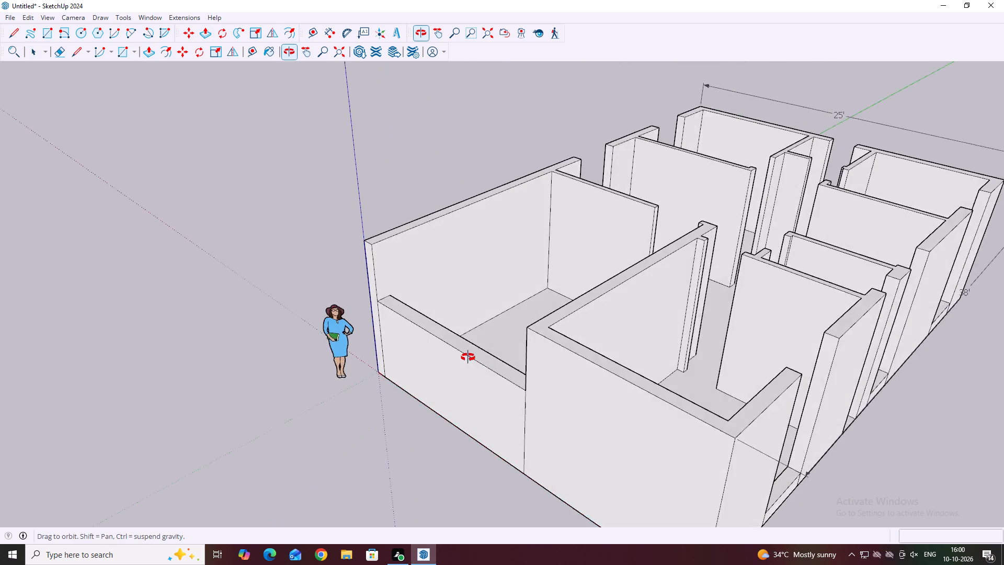
middle_click_drag(468, 357, 438, 366)
scroll(472, 374, "down", 4)
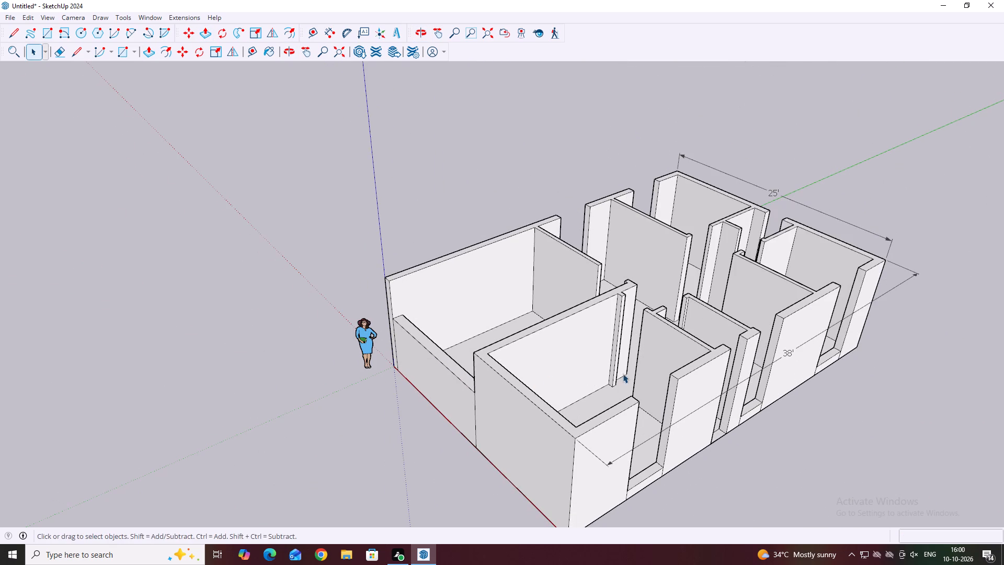
middle_click_drag(462, 352, 661, 438)
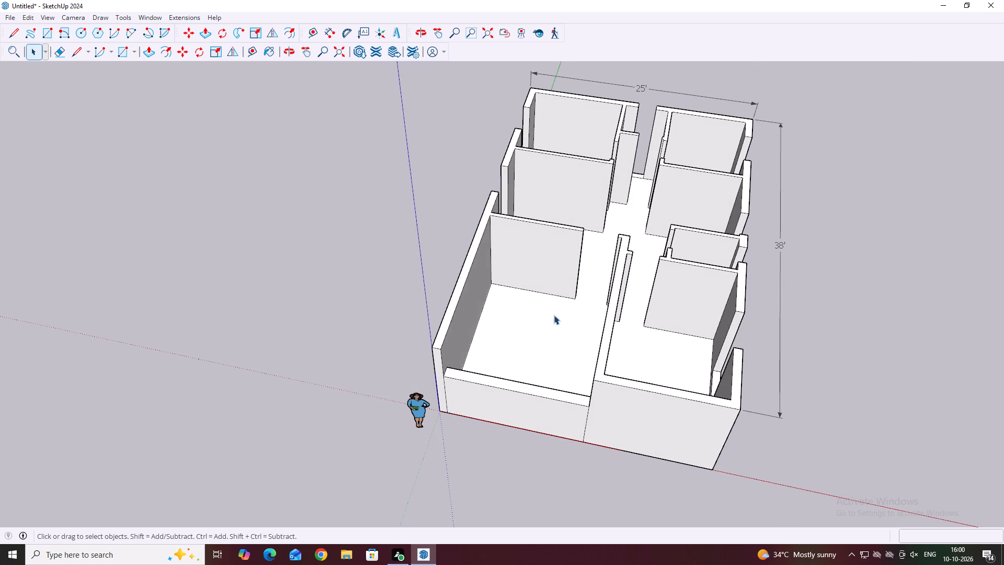
middle_click_drag(519, 309, 604, 456)
scroll(460, 222, "up", 4)
middle_click_drag(466, 230, 555, 228)
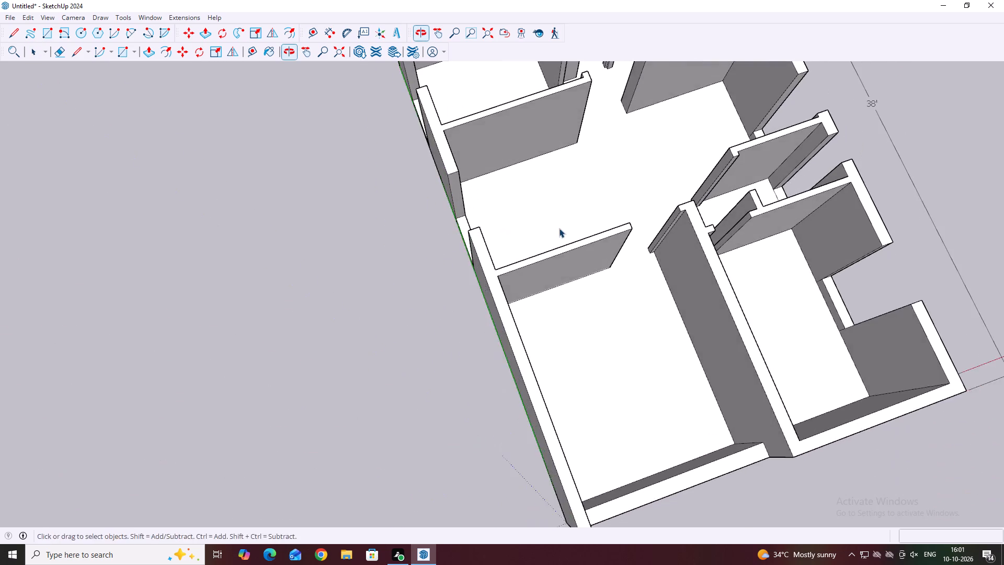
Examine the two openings and their sills in the outer side wall along the green axis.
middle_click_drag(325, 324, 447, 276)
middle_click_drag(420, 296, 553, 232)
middle_click_drag(446, 333, 666, 227)
middle_click_drag(486, 279, 470, 260)
scroll(472, 262, "up", 5)
middle_click_drag(470, 260, 465, 256)
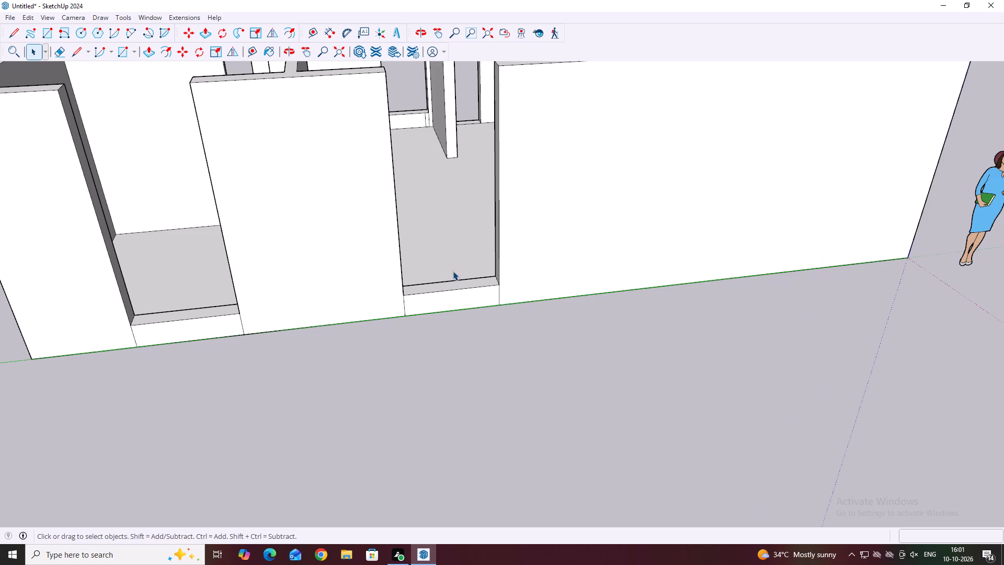
middle_click_drag(418, 265, 407, 280)
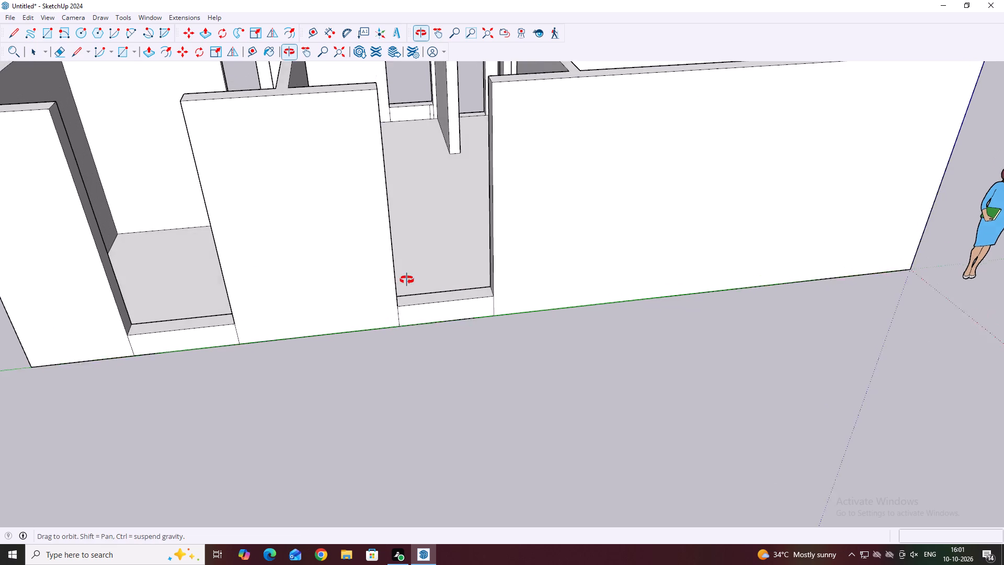
middle_click_drag(407, 280, 404, 281)
scroll(495, 300, "down", 3)
middle_click_drag(600, 281, 532, 244)
scroll(405, 185, "up", 3)
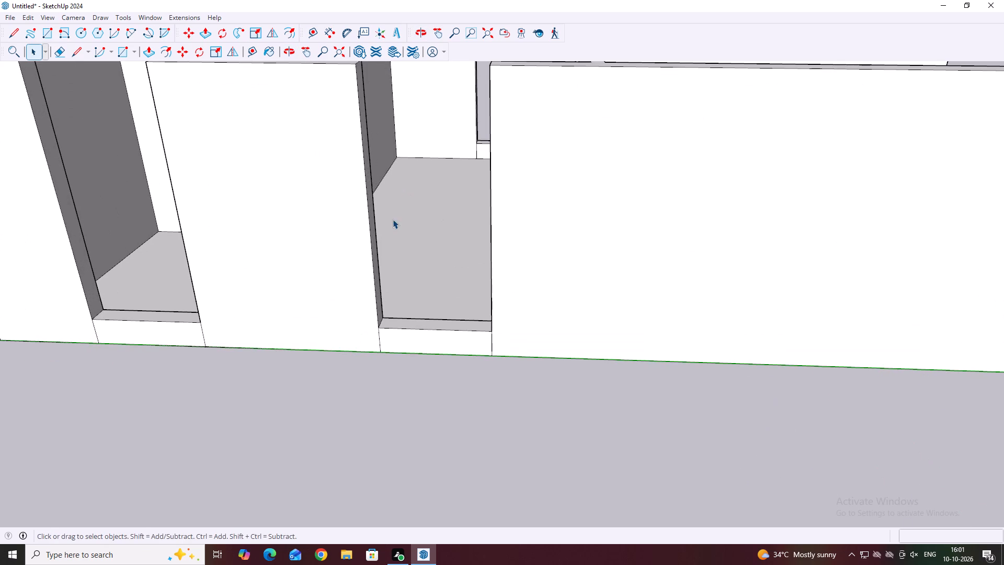
middle_click_drag(346, 337, 516, 315)
middle_click_drag(633, 259, 537, 241)
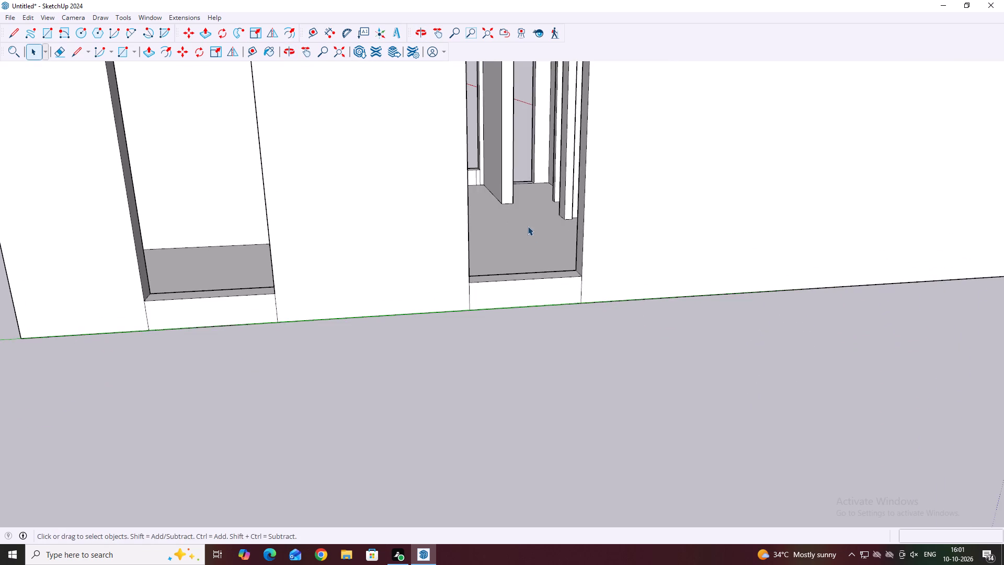
scroll(524, 225, "down", 2)
middle_click_drag(610, 302, 526, 260)
scroll(526, 261, "down", 3)
middle_click_drag(461, 230, 478, 272)
scroll(474, 271, "up", 3)
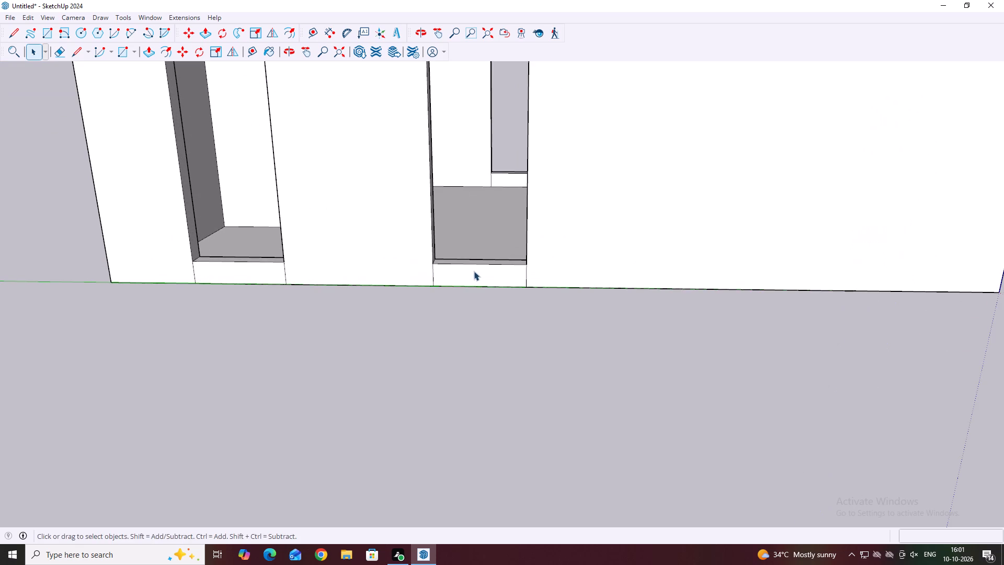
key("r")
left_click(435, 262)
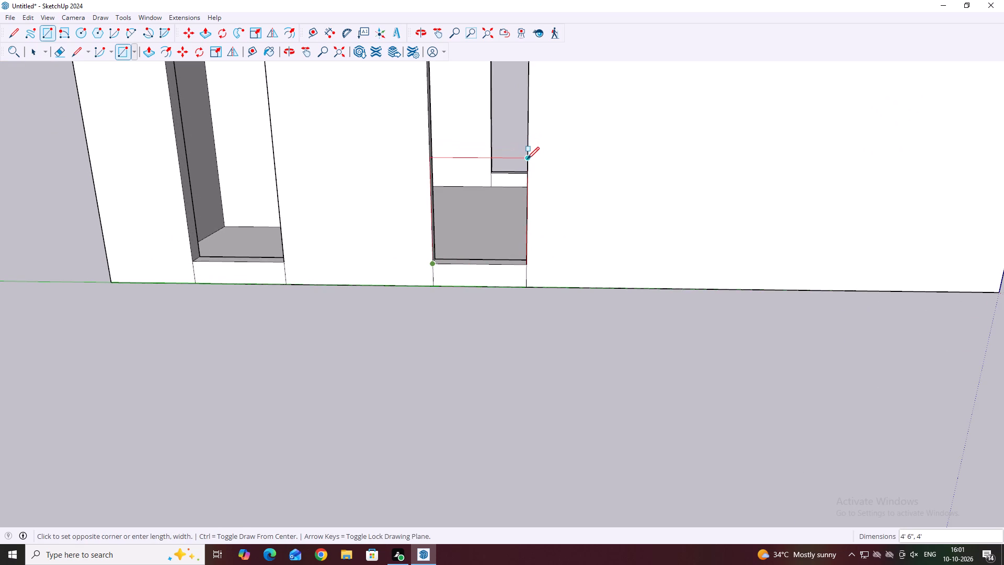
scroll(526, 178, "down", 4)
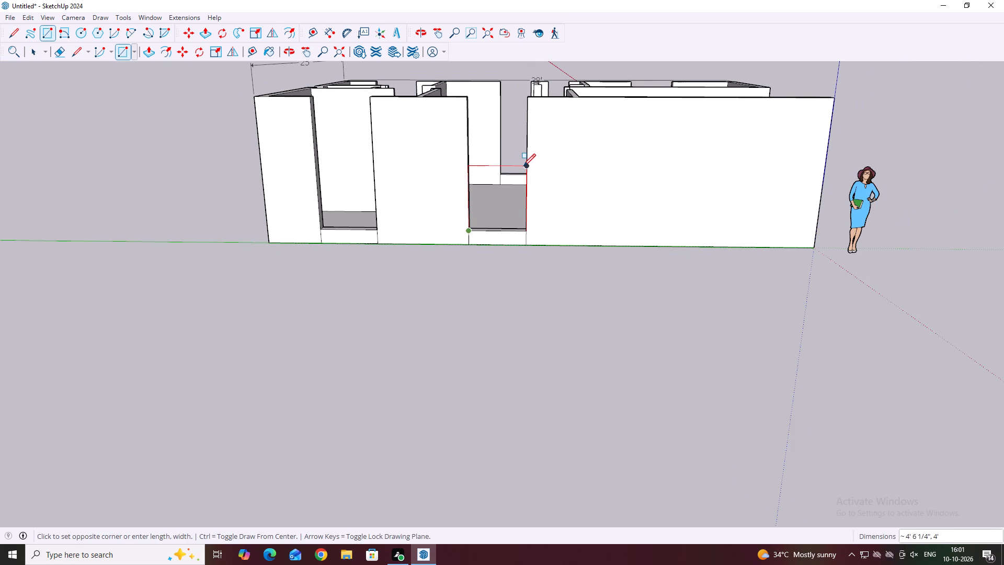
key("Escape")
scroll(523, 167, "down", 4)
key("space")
Examine the green-axis side wall and its two sill openings again from outside.
middle_click_drag(534, 205, 539, 222)
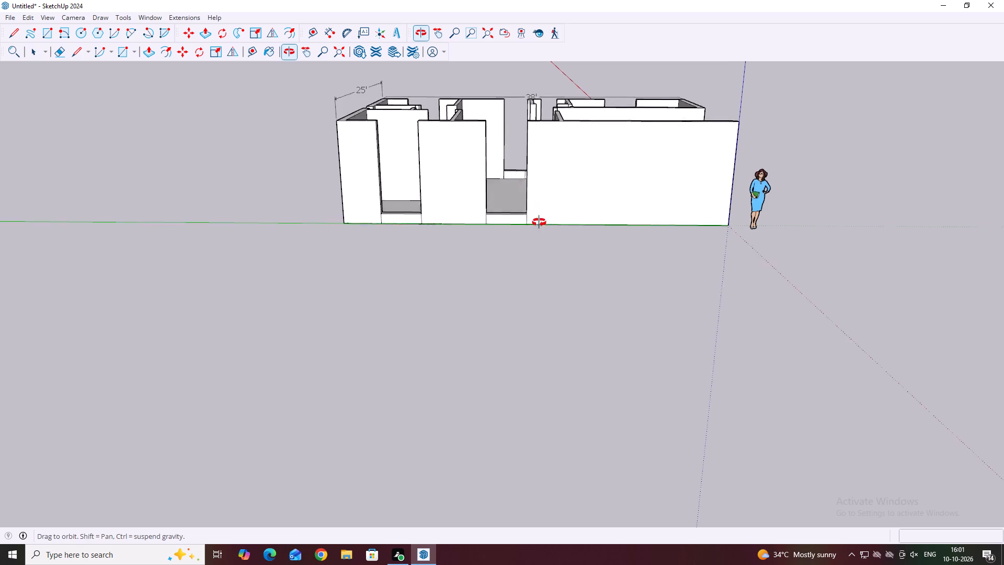
middle_click_drag(539, 222, 521, 261)
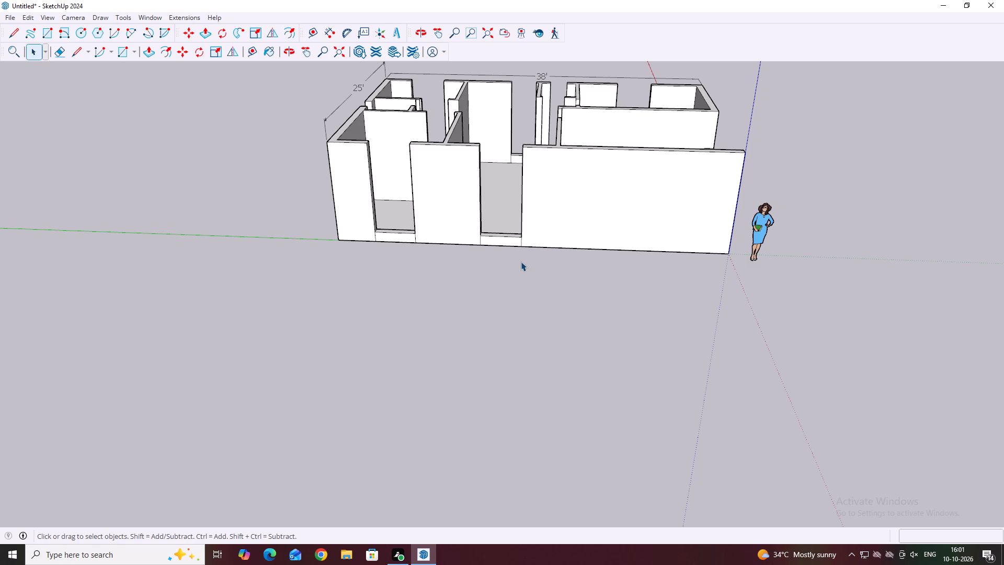
middle_click_drag(487, 247, 531, 326)
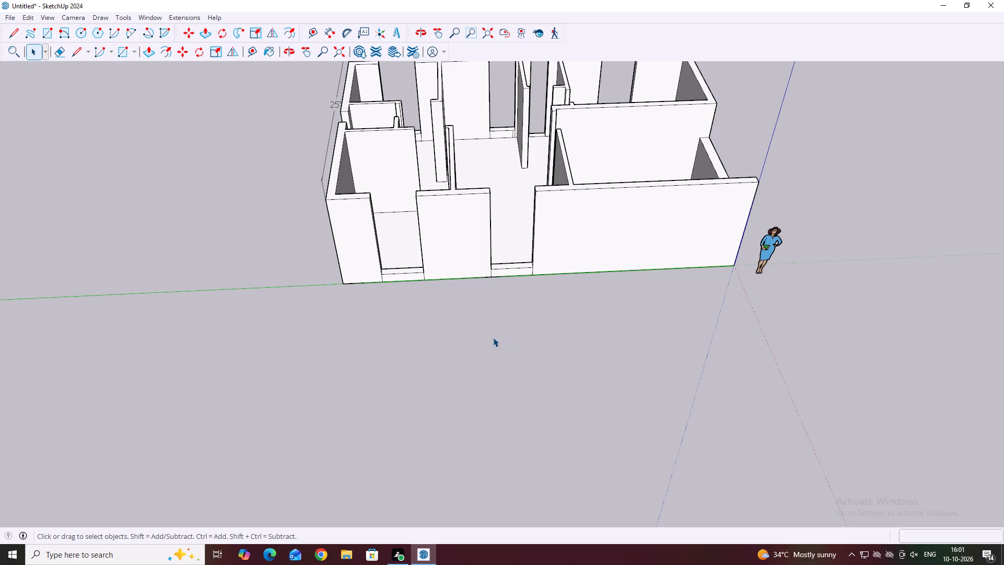
scroll(519, 266, "up", 7)
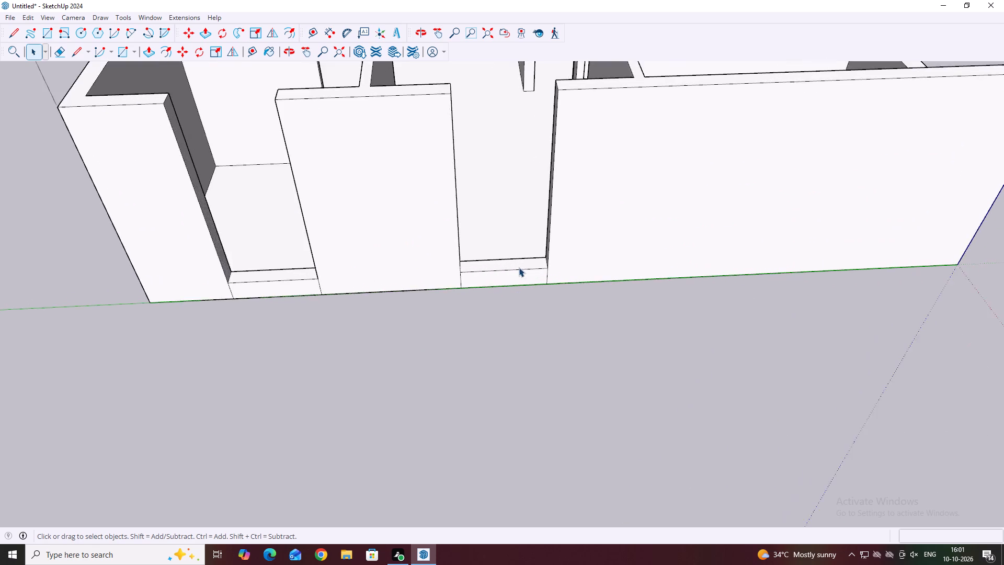
scroll(519, 267, "up", 1)
middle_click_drag(562, 291, 535, 264)
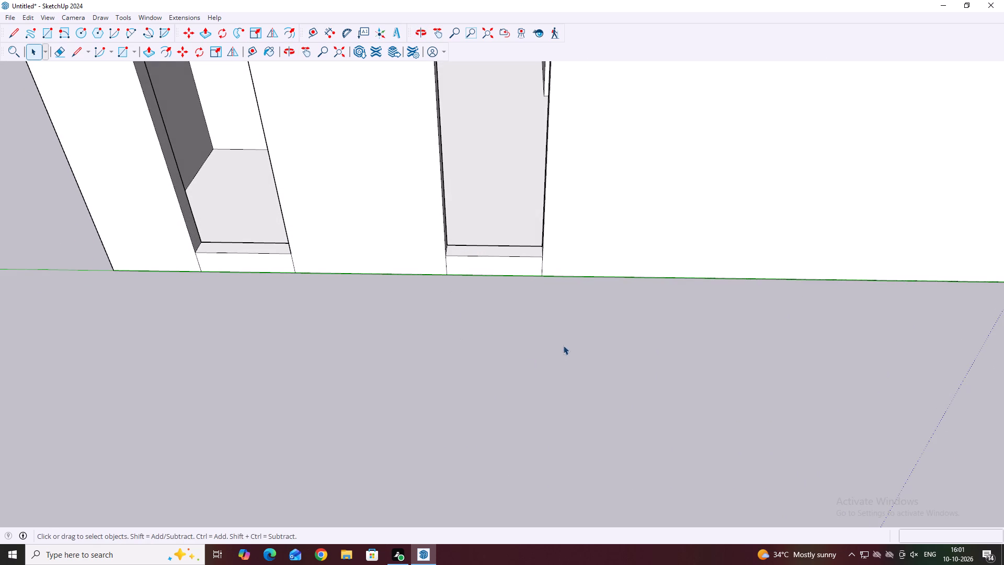
middle_click_drag(568, 335, 554, 315)
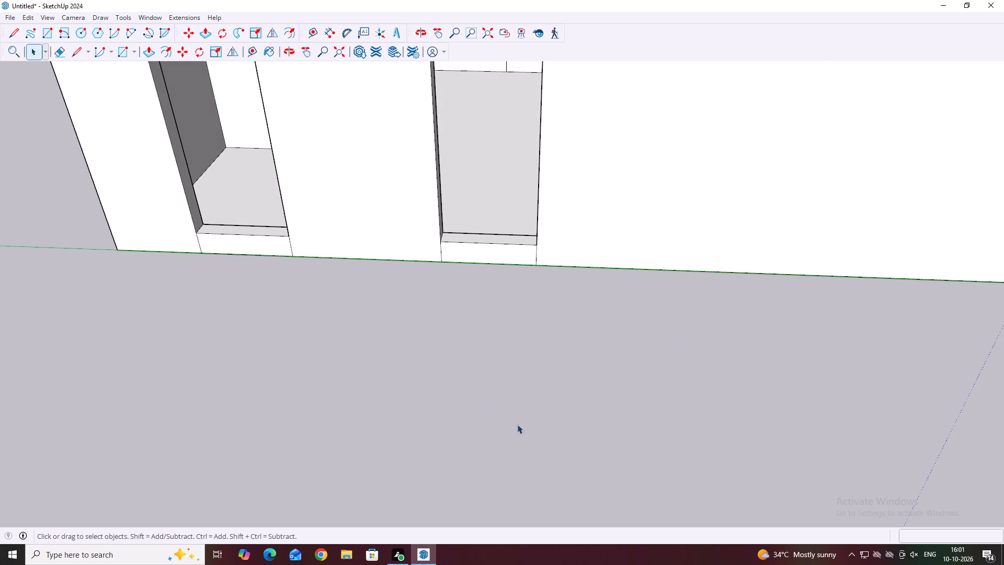
middle_click_drag(577, 436, 535, 383)
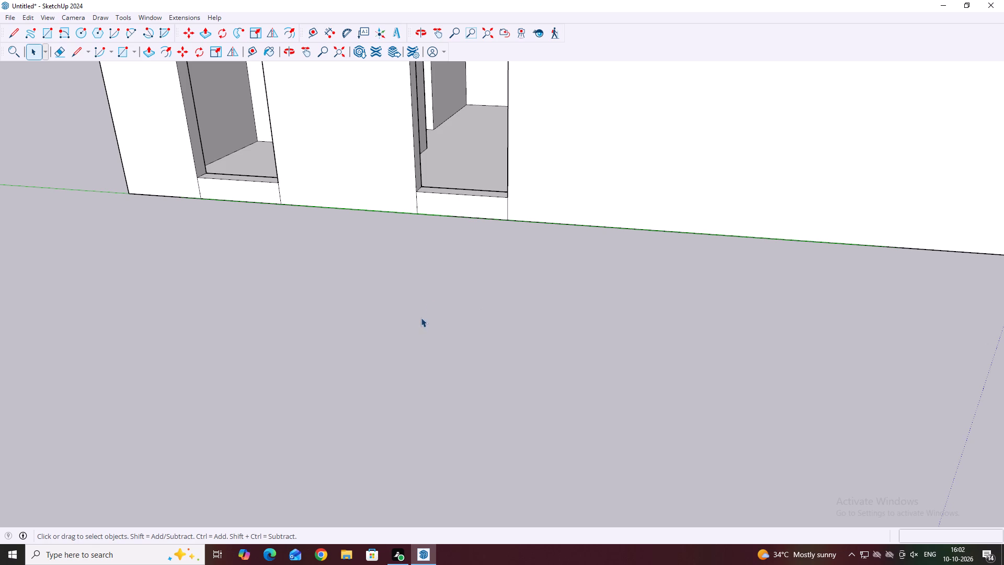
Draw a 4' by 4' rectangle up from the sill's outer corner across the green-axis side wall opening nearer the origin.
middle_click_drag(430, 344, 462, 375)
scroll(462, 375, "down", 2)
key("r")
scroll(449, 291, "down", 3)
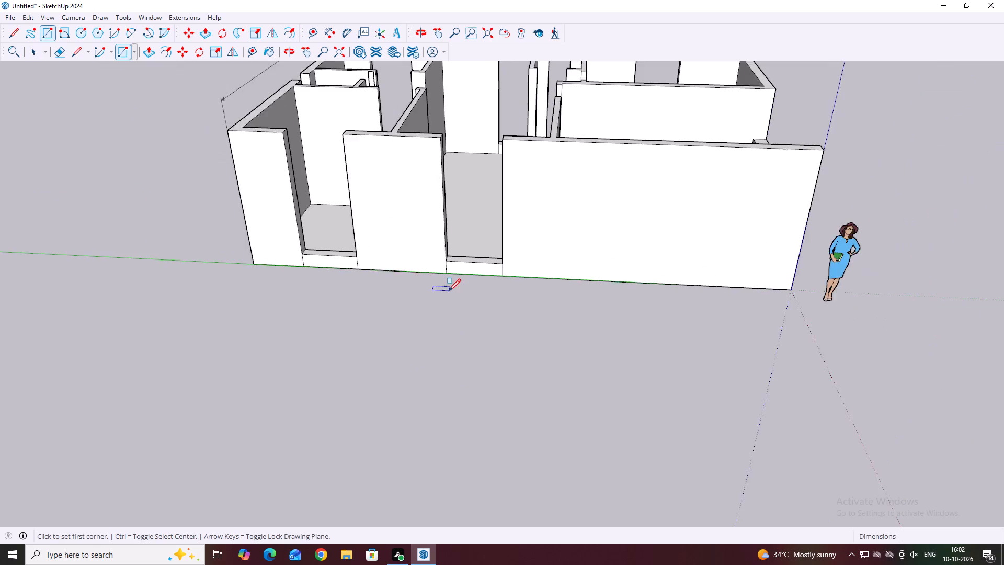
scroll(449, 291, "down", 3)
scroll(453, 268, "up", 7)
left_click(442, 255)
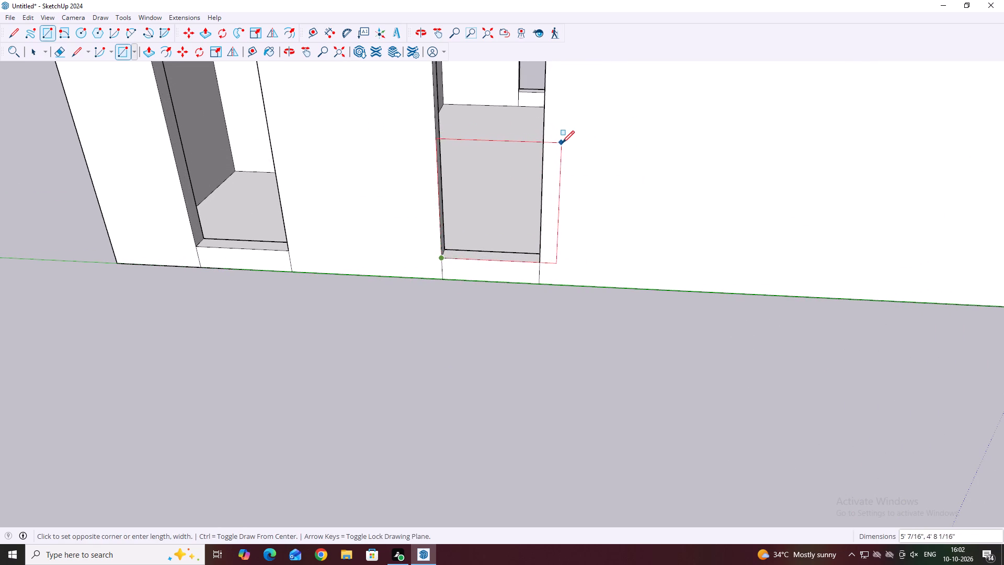
key("4")
key("apostrophe")
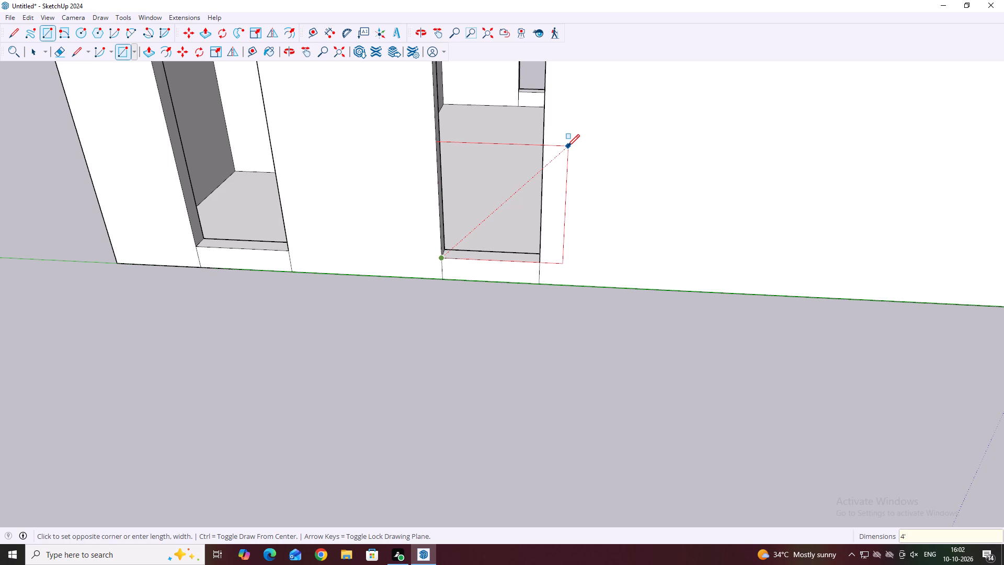
type(",4'")
key("Return")
key("Escape")
scroll(542, 207, "down", 4)
key("space")
scroll(540, 218, "up", 3)
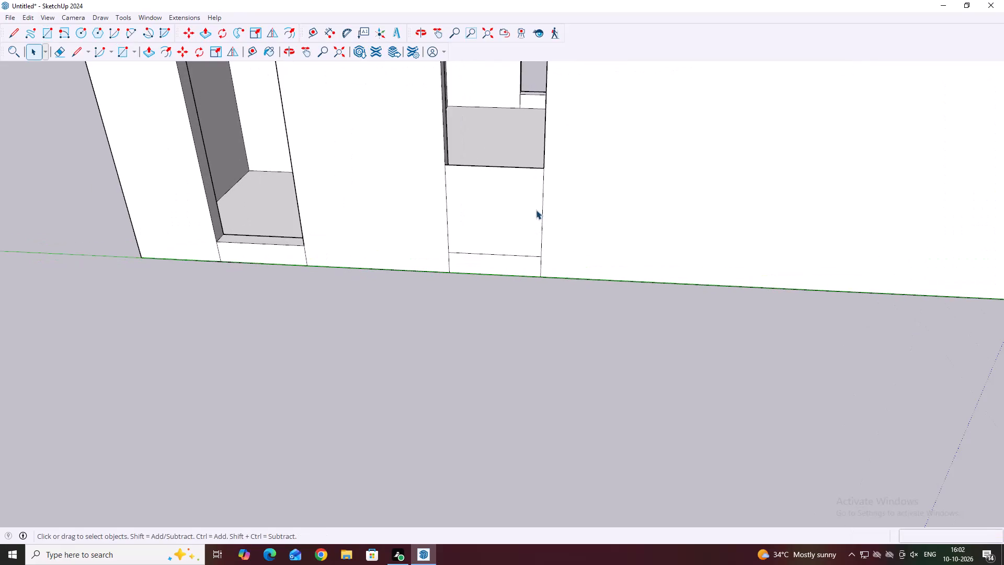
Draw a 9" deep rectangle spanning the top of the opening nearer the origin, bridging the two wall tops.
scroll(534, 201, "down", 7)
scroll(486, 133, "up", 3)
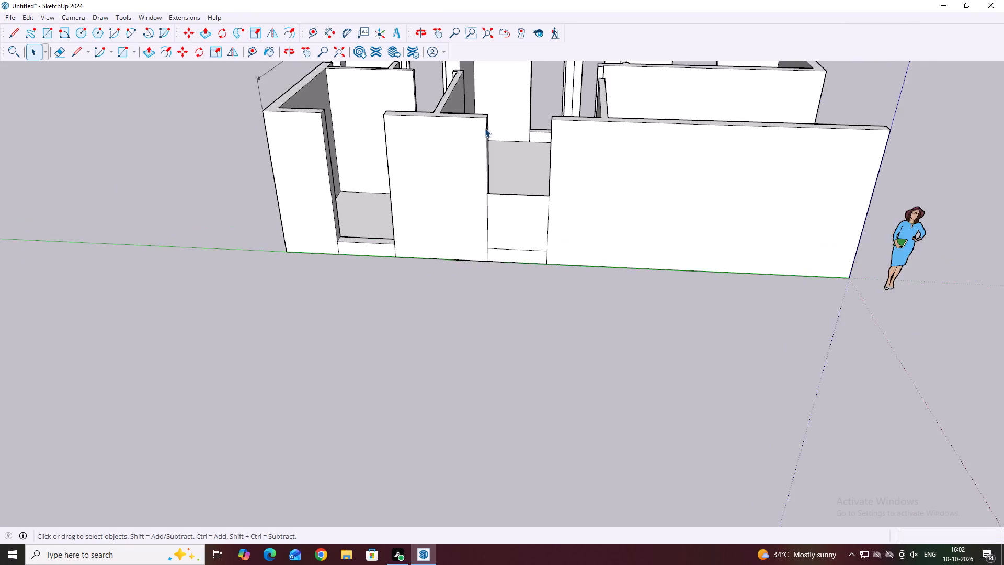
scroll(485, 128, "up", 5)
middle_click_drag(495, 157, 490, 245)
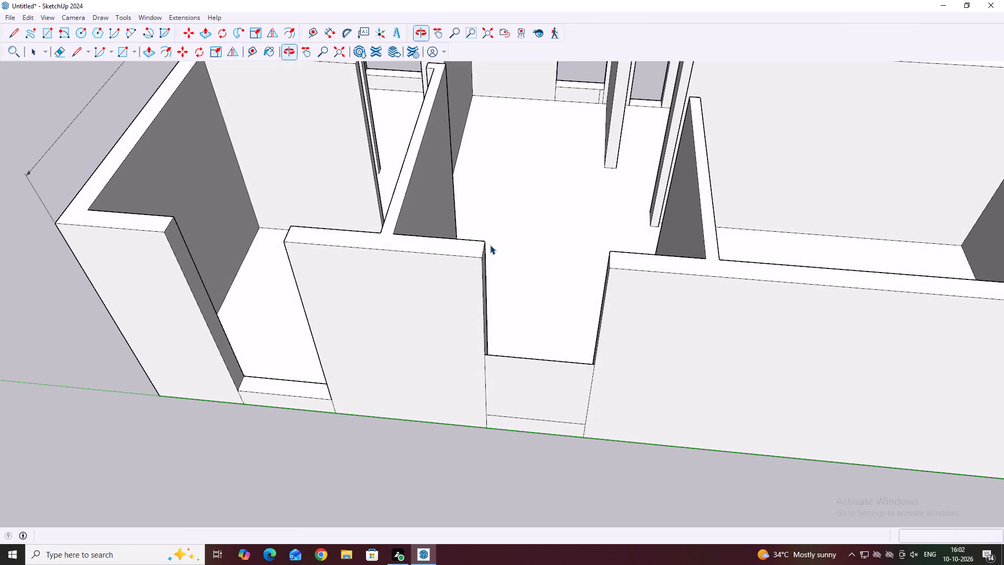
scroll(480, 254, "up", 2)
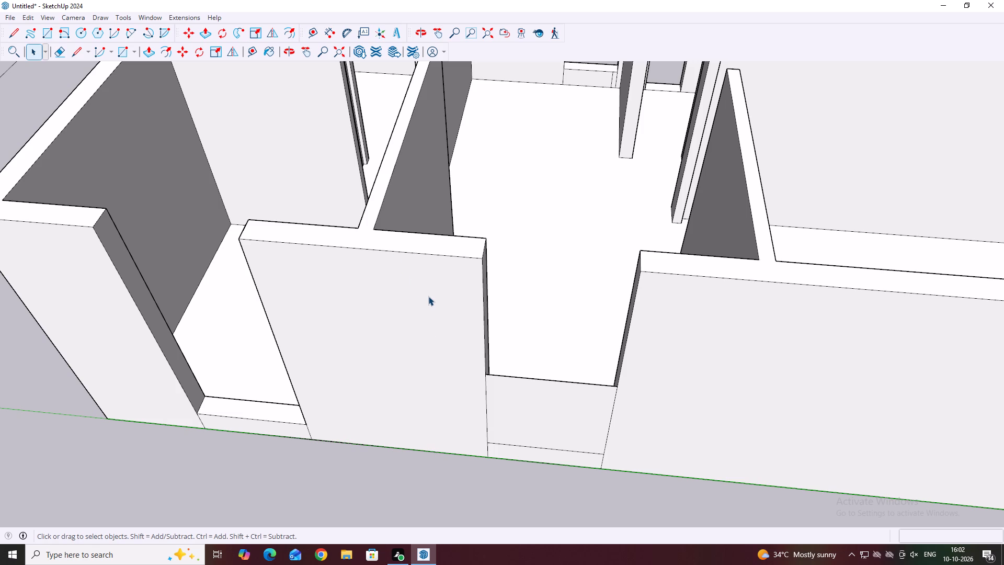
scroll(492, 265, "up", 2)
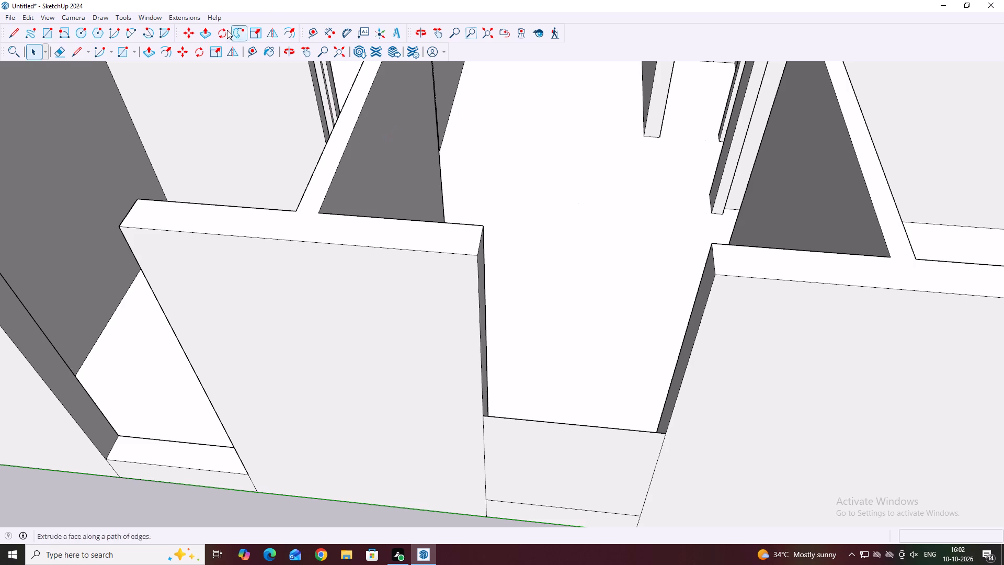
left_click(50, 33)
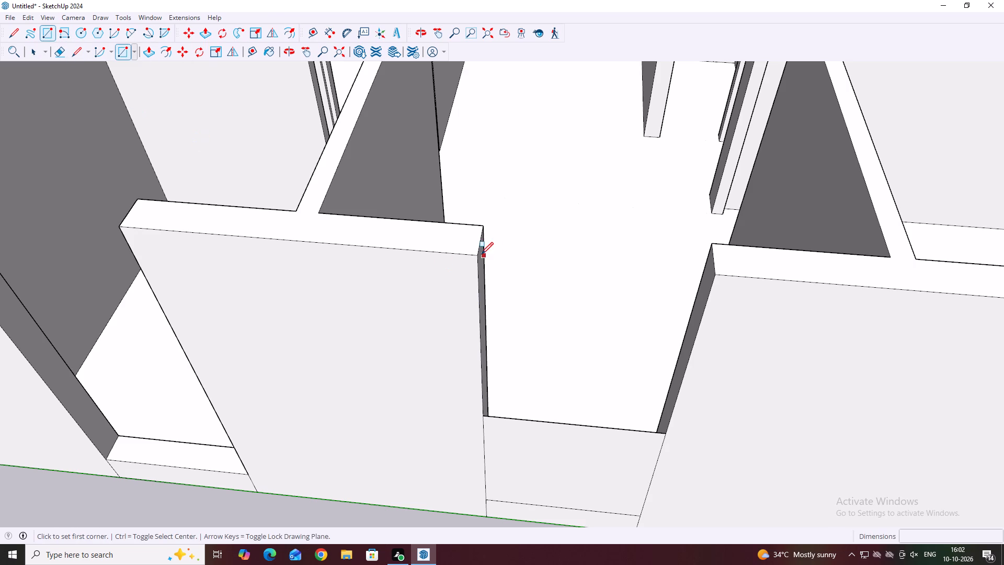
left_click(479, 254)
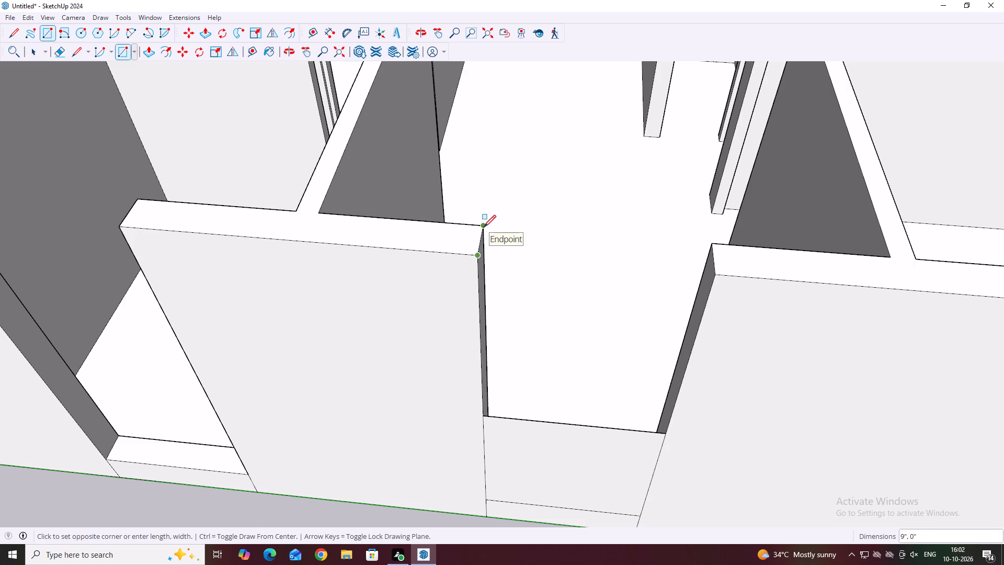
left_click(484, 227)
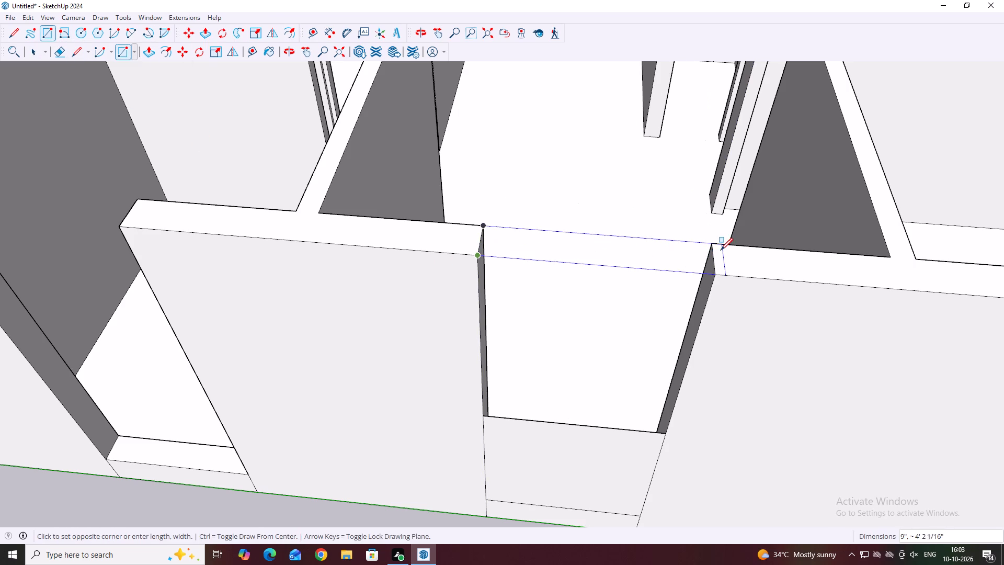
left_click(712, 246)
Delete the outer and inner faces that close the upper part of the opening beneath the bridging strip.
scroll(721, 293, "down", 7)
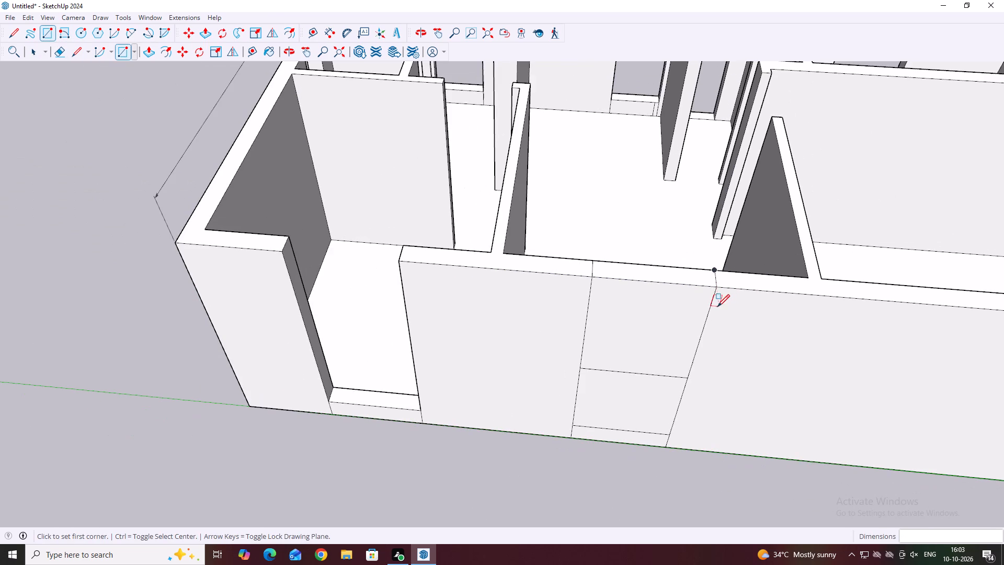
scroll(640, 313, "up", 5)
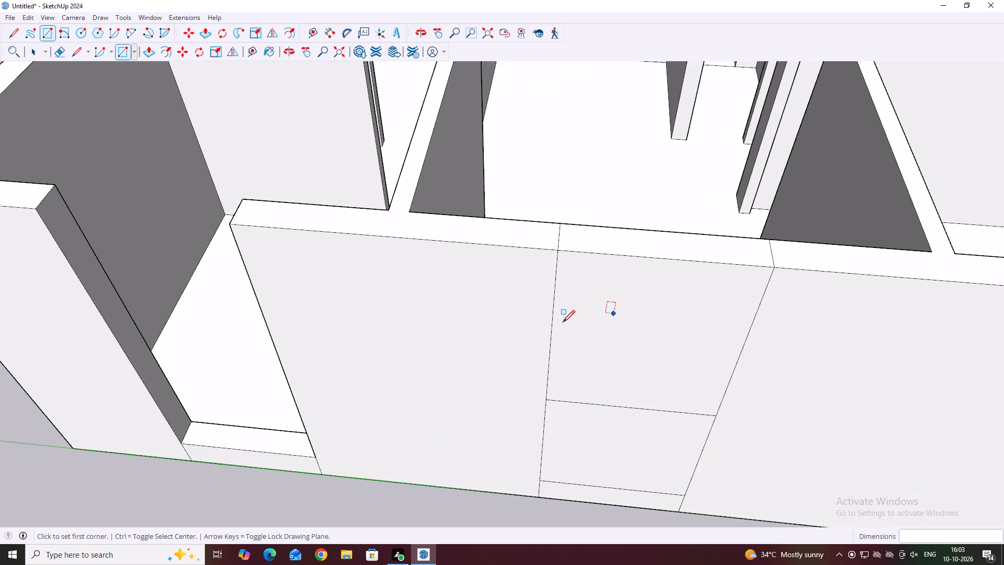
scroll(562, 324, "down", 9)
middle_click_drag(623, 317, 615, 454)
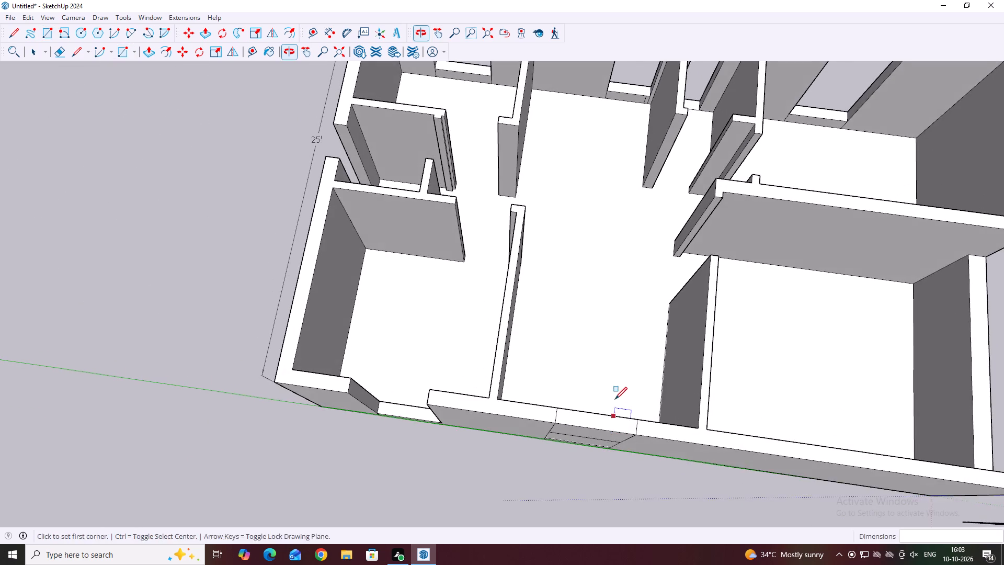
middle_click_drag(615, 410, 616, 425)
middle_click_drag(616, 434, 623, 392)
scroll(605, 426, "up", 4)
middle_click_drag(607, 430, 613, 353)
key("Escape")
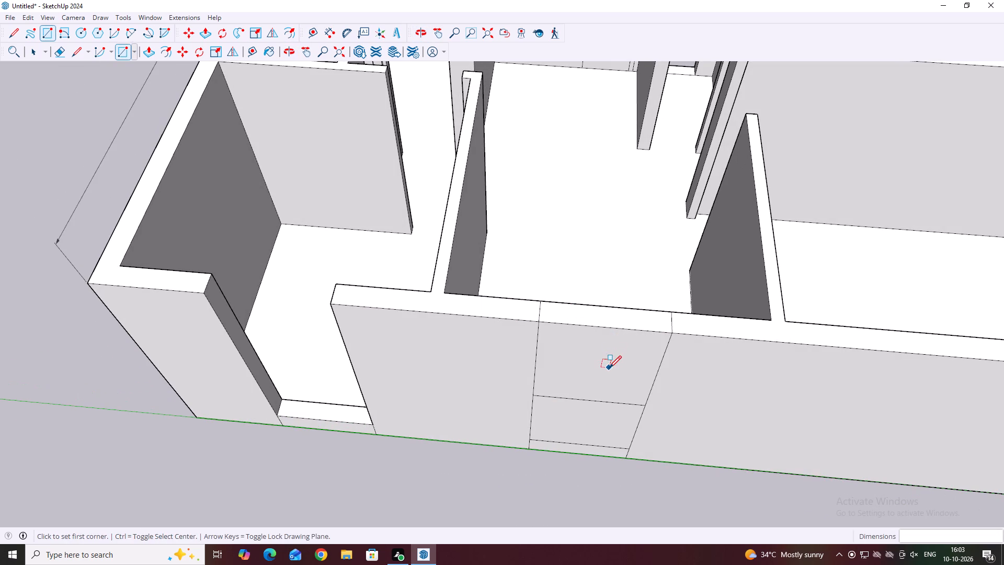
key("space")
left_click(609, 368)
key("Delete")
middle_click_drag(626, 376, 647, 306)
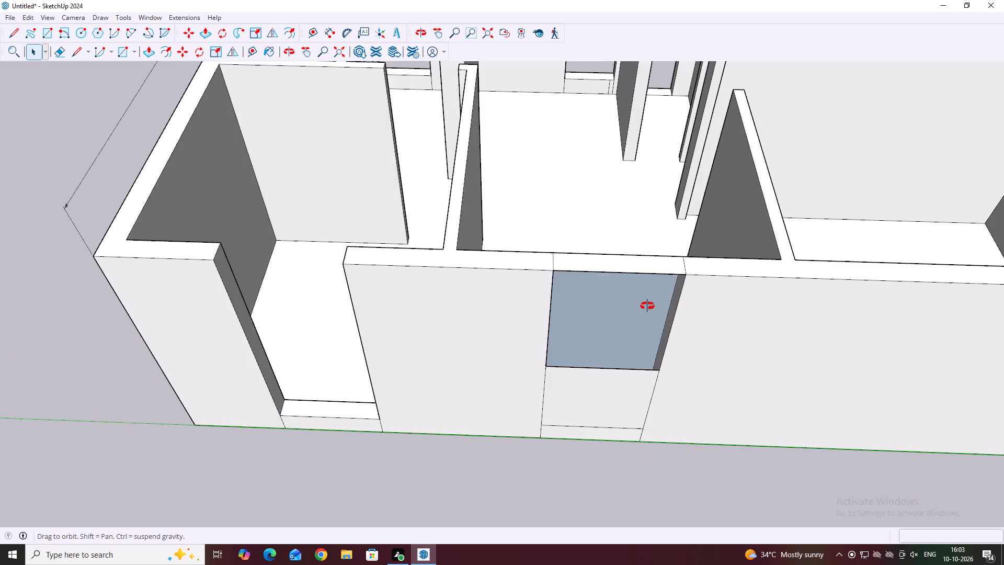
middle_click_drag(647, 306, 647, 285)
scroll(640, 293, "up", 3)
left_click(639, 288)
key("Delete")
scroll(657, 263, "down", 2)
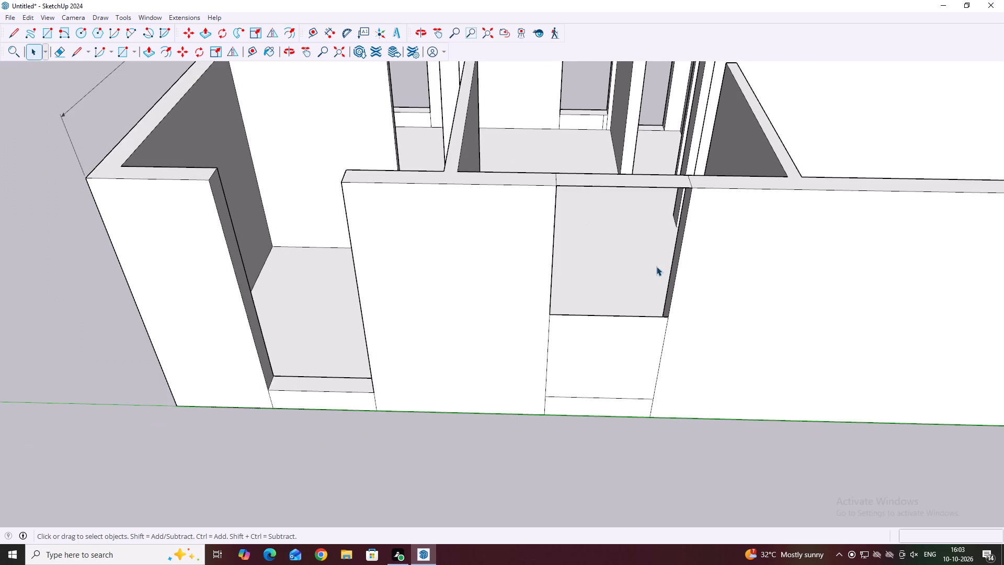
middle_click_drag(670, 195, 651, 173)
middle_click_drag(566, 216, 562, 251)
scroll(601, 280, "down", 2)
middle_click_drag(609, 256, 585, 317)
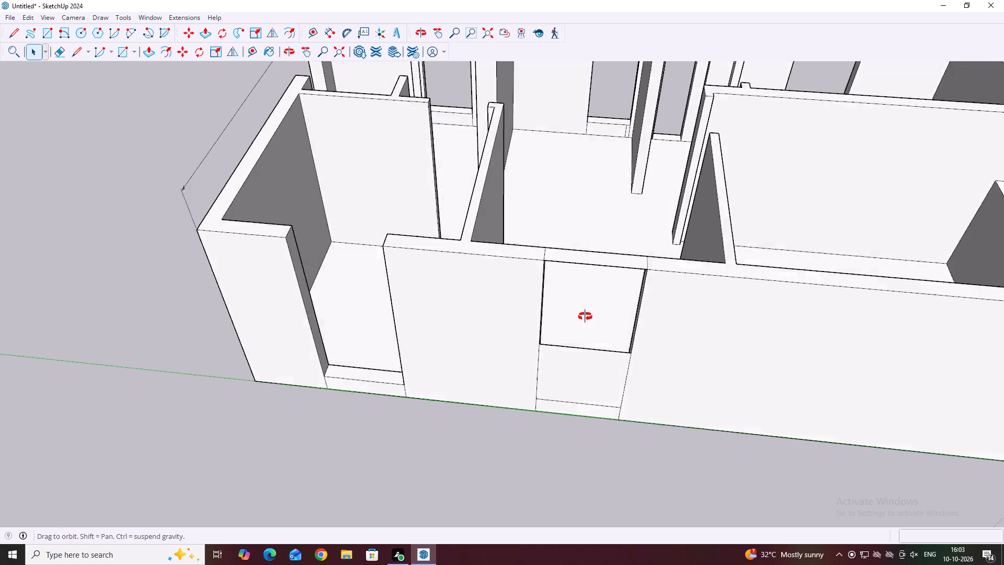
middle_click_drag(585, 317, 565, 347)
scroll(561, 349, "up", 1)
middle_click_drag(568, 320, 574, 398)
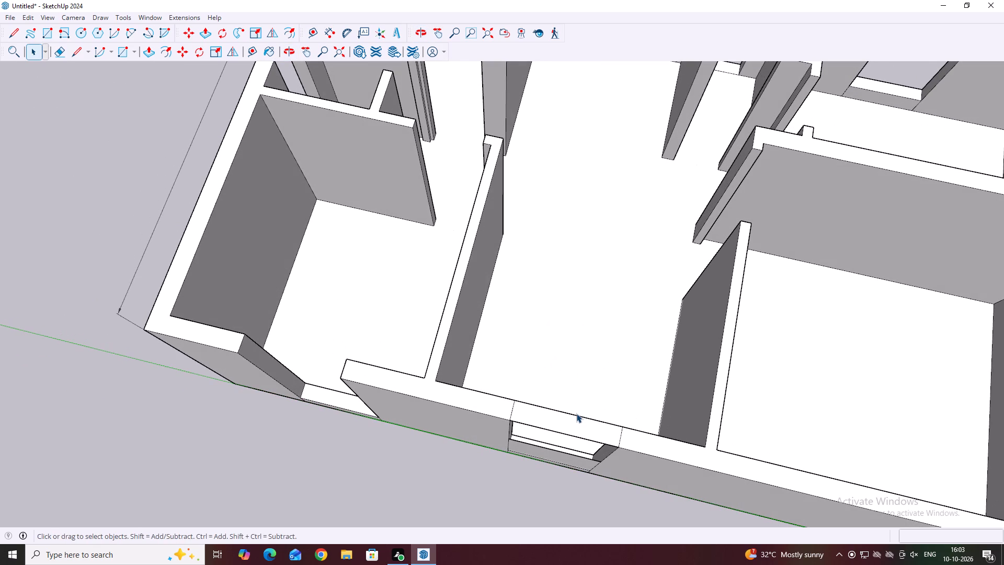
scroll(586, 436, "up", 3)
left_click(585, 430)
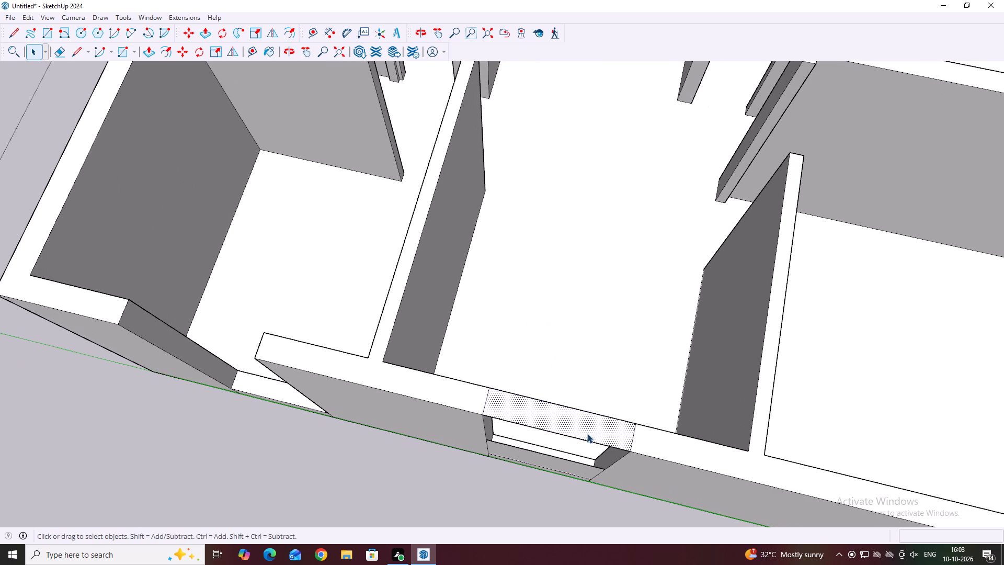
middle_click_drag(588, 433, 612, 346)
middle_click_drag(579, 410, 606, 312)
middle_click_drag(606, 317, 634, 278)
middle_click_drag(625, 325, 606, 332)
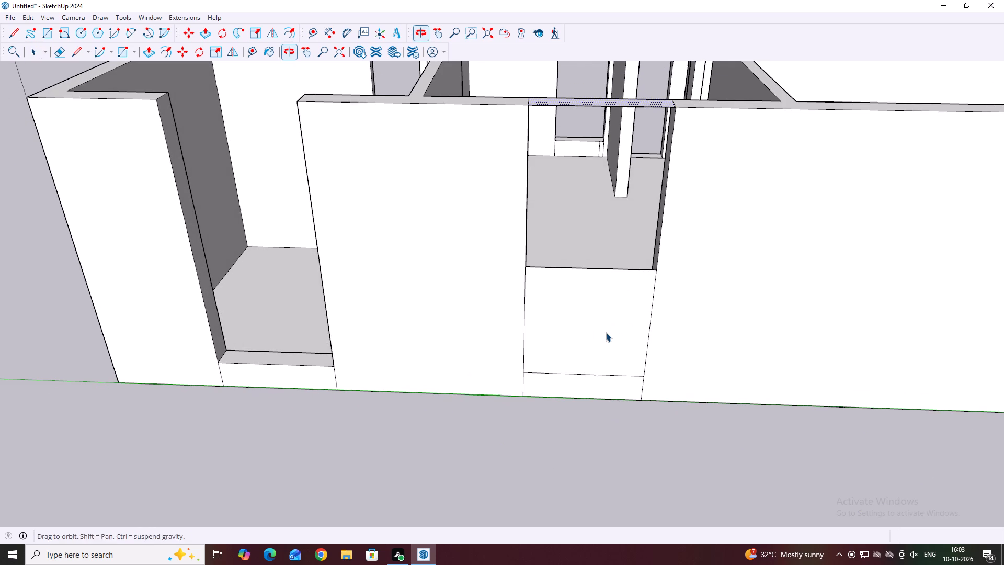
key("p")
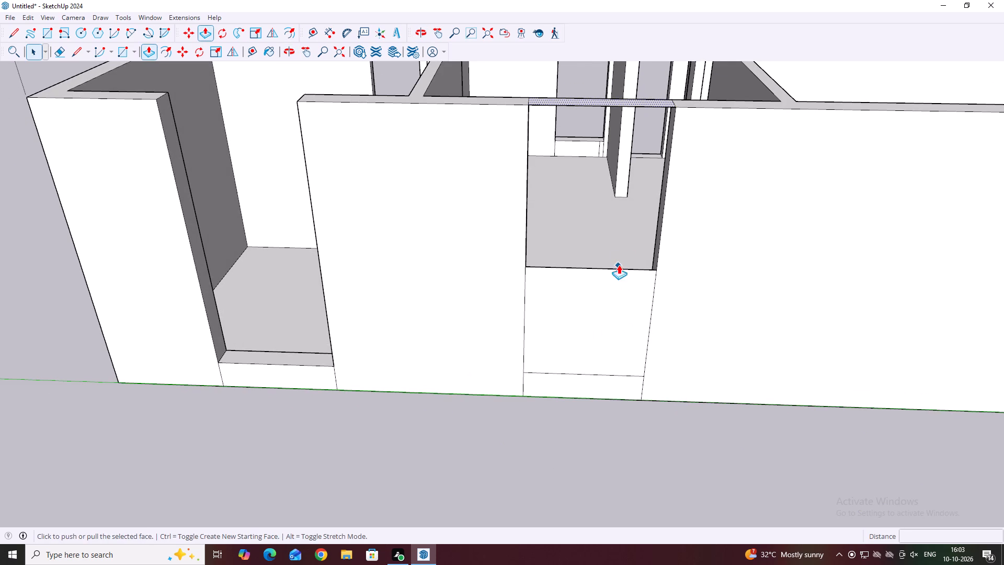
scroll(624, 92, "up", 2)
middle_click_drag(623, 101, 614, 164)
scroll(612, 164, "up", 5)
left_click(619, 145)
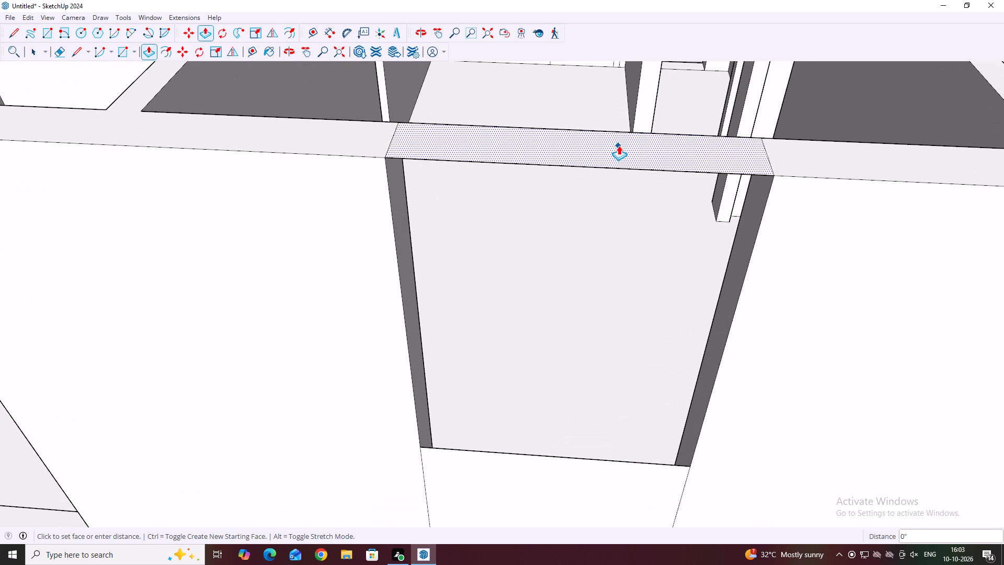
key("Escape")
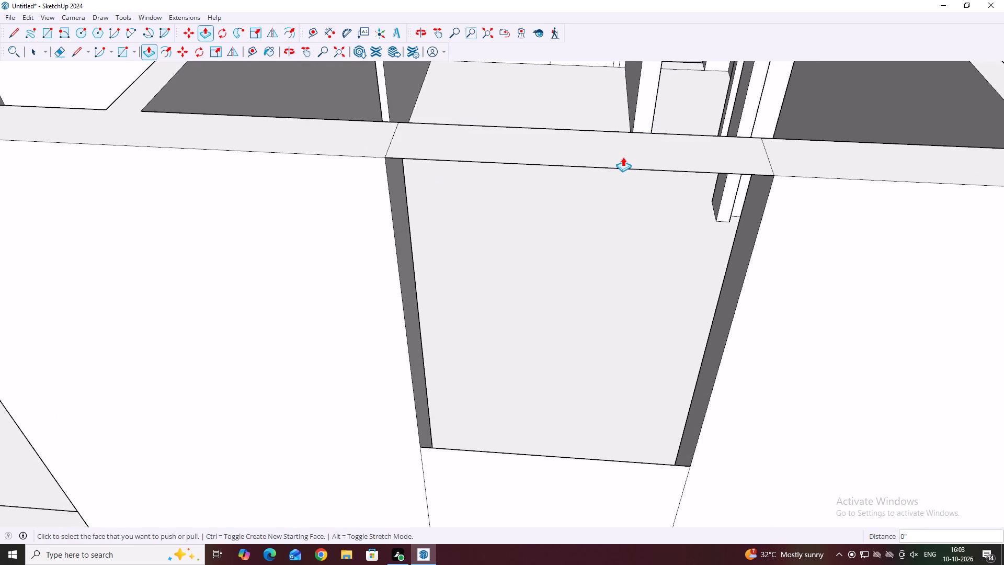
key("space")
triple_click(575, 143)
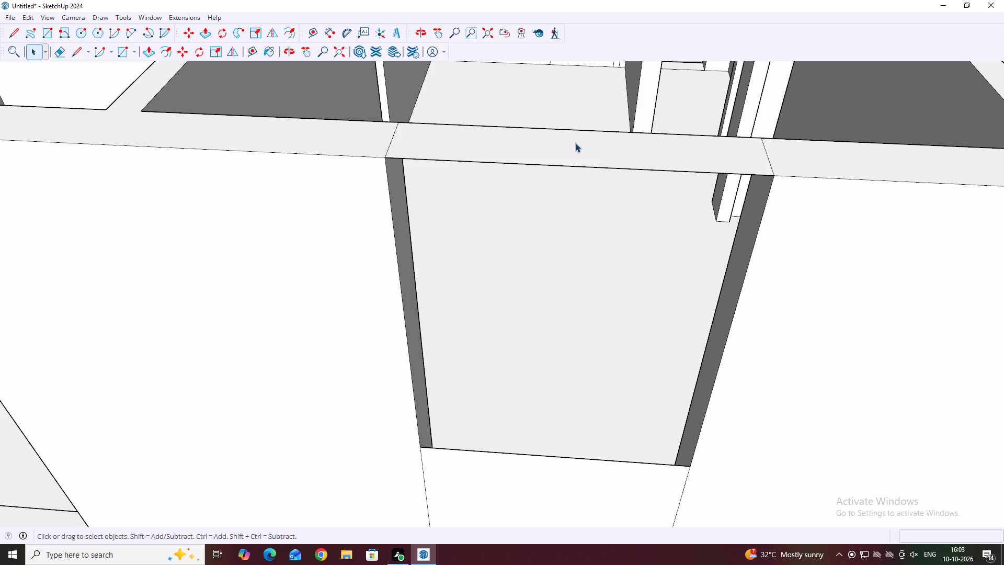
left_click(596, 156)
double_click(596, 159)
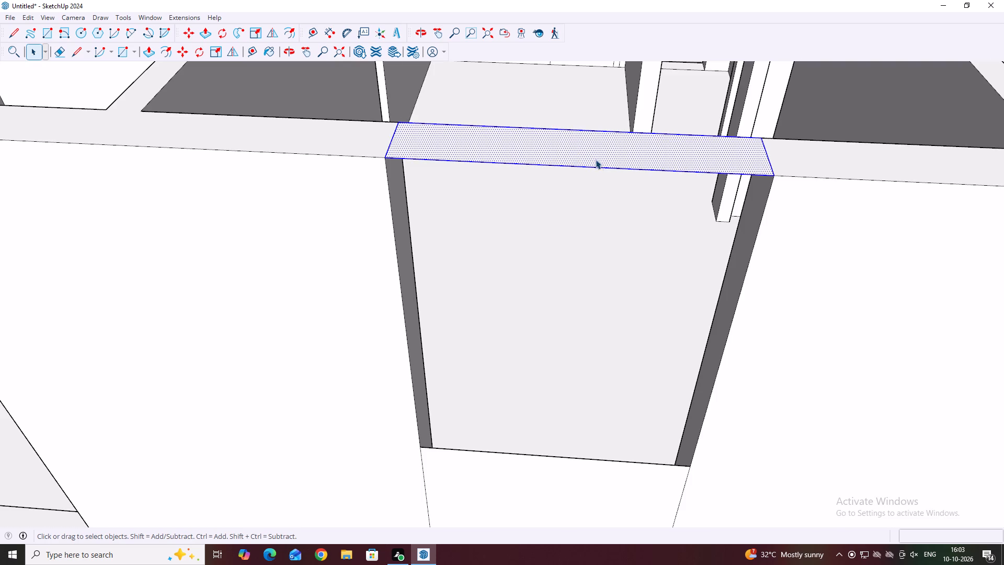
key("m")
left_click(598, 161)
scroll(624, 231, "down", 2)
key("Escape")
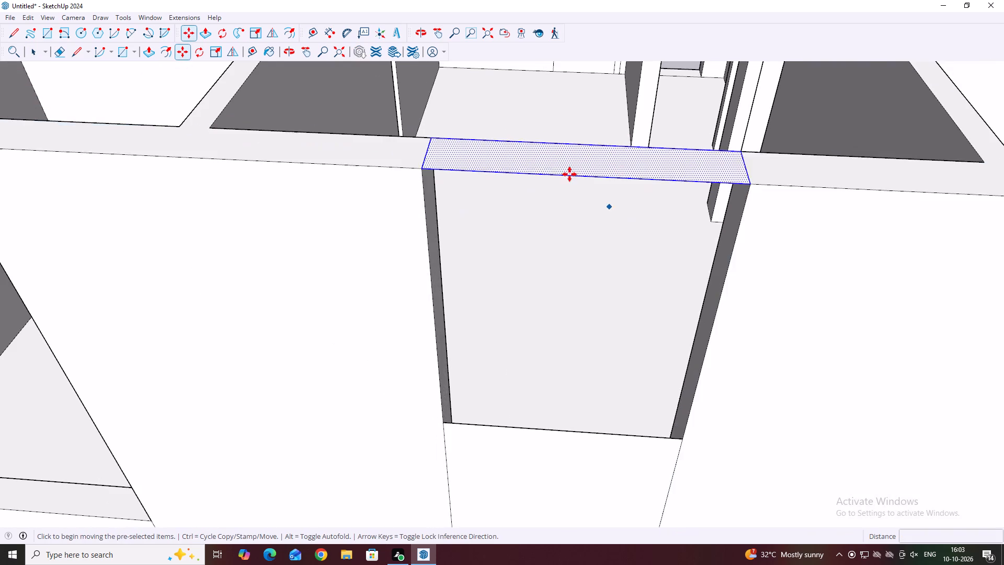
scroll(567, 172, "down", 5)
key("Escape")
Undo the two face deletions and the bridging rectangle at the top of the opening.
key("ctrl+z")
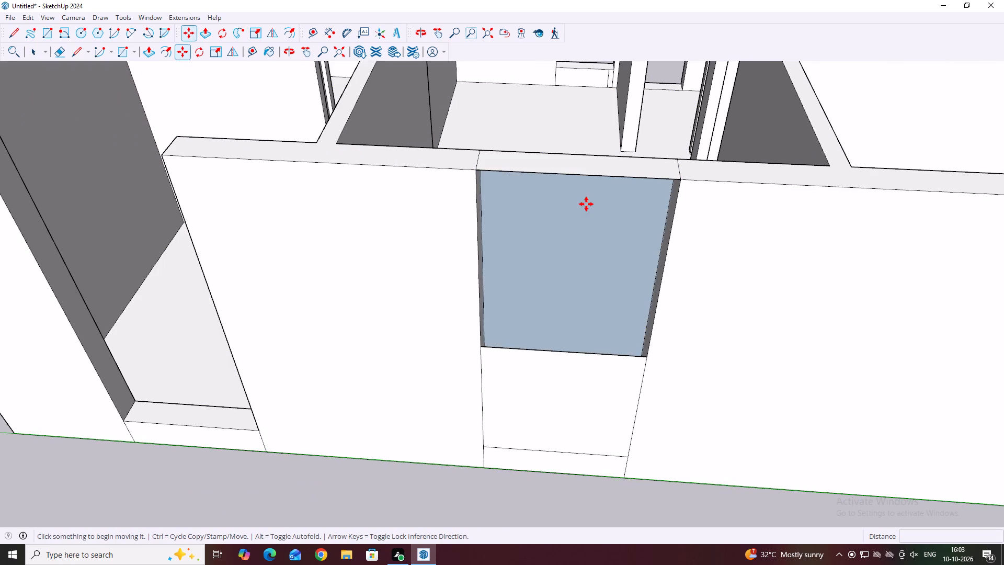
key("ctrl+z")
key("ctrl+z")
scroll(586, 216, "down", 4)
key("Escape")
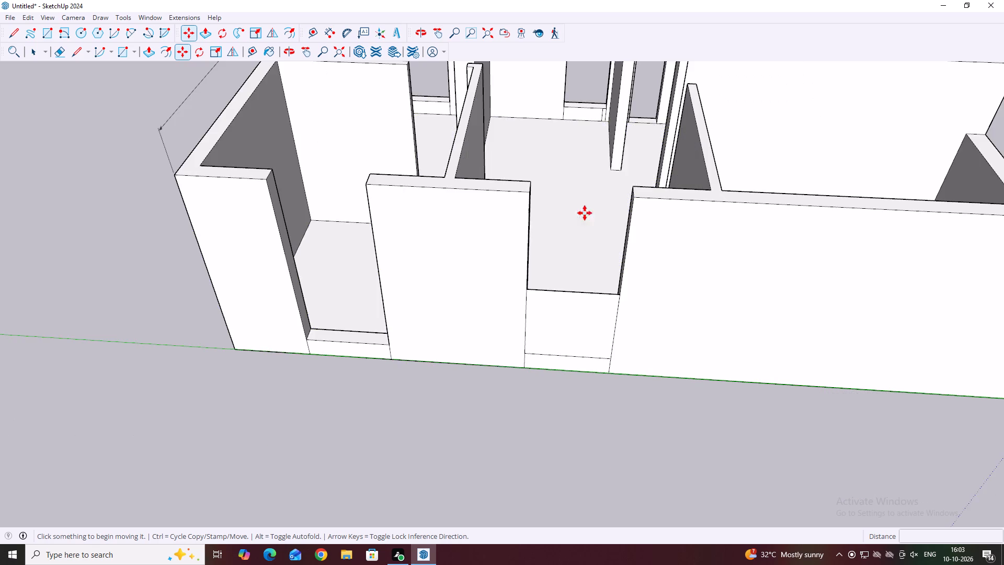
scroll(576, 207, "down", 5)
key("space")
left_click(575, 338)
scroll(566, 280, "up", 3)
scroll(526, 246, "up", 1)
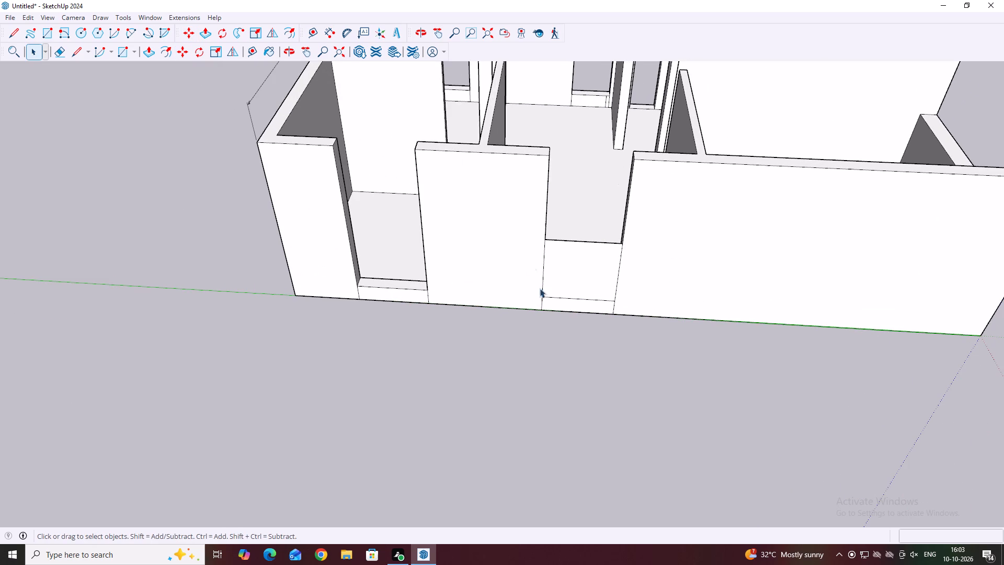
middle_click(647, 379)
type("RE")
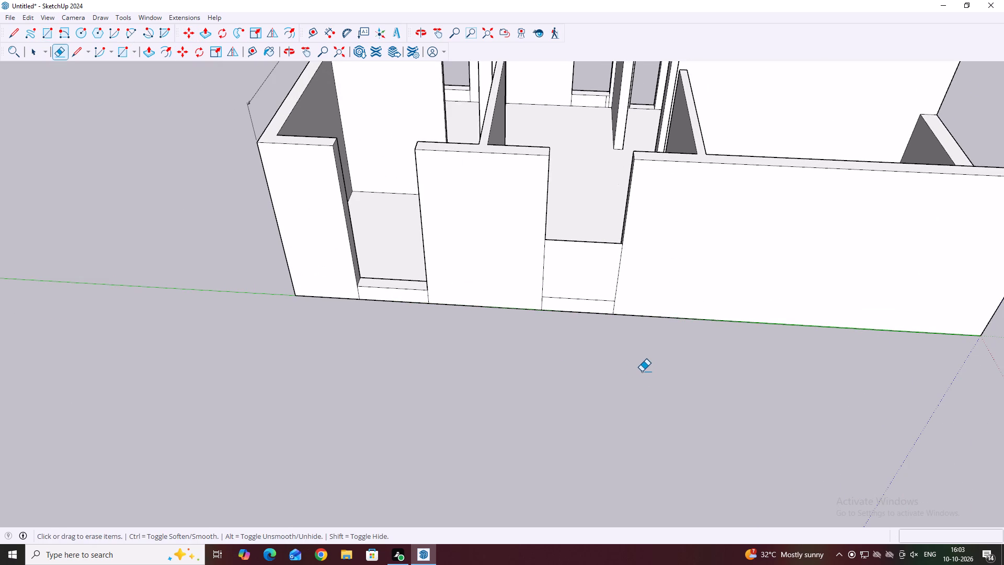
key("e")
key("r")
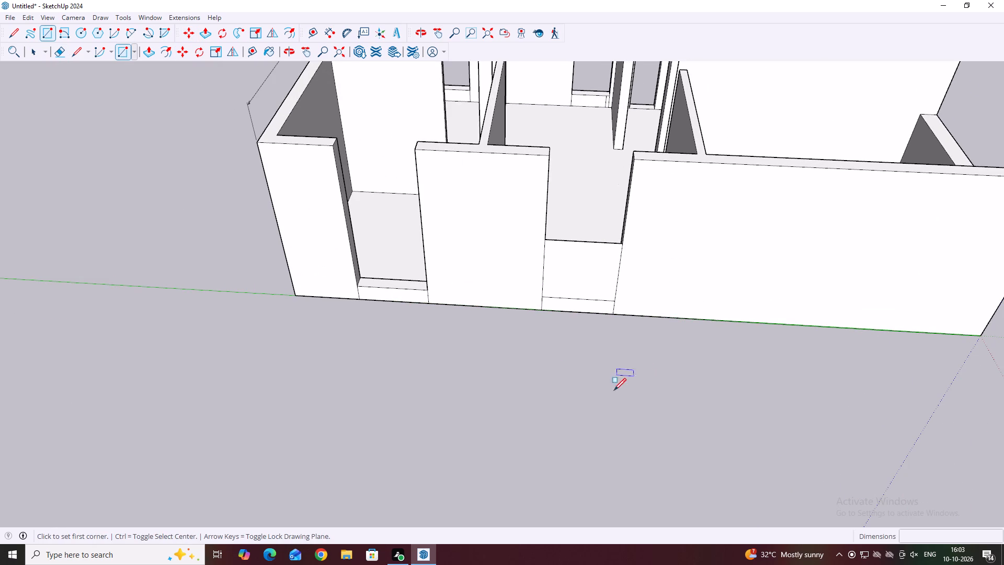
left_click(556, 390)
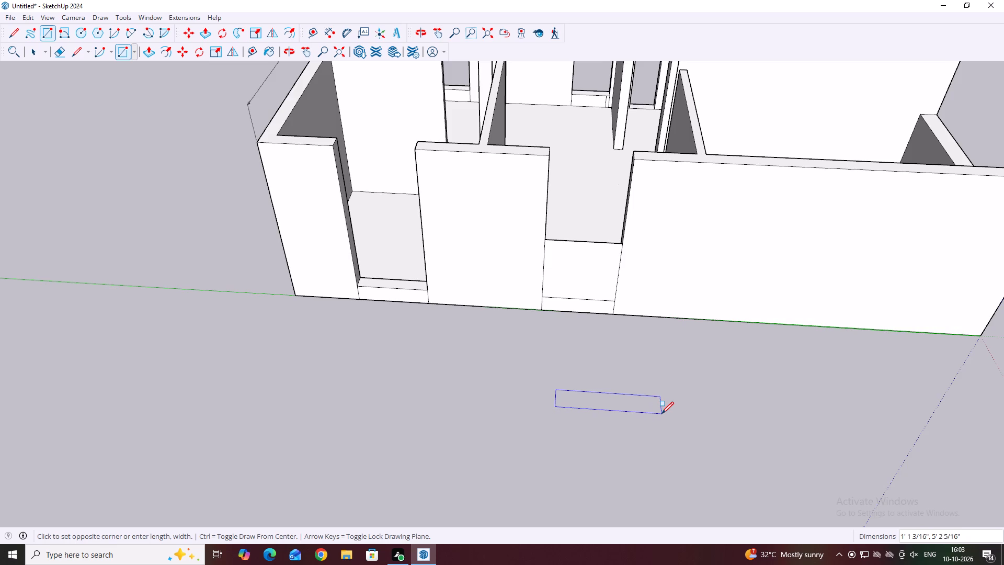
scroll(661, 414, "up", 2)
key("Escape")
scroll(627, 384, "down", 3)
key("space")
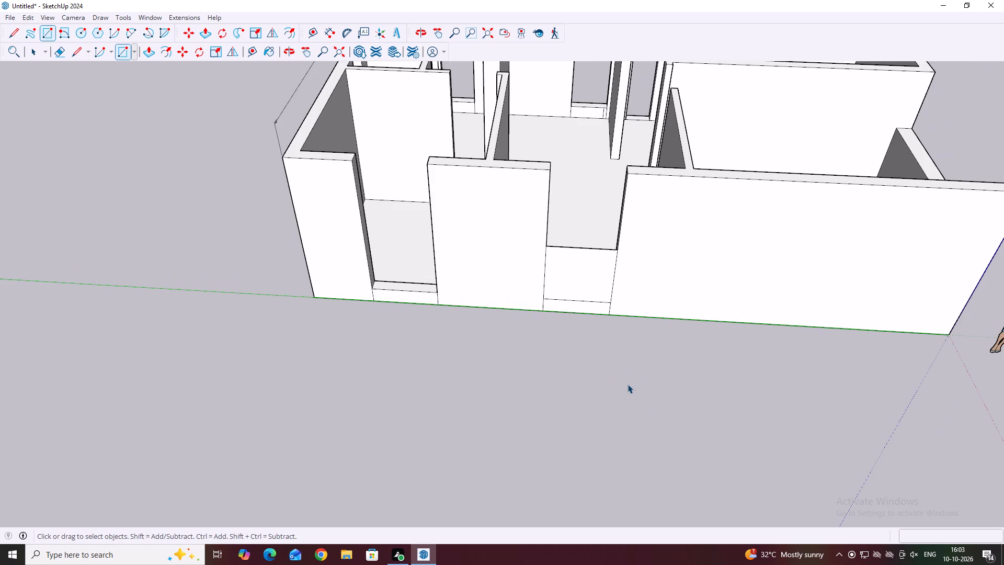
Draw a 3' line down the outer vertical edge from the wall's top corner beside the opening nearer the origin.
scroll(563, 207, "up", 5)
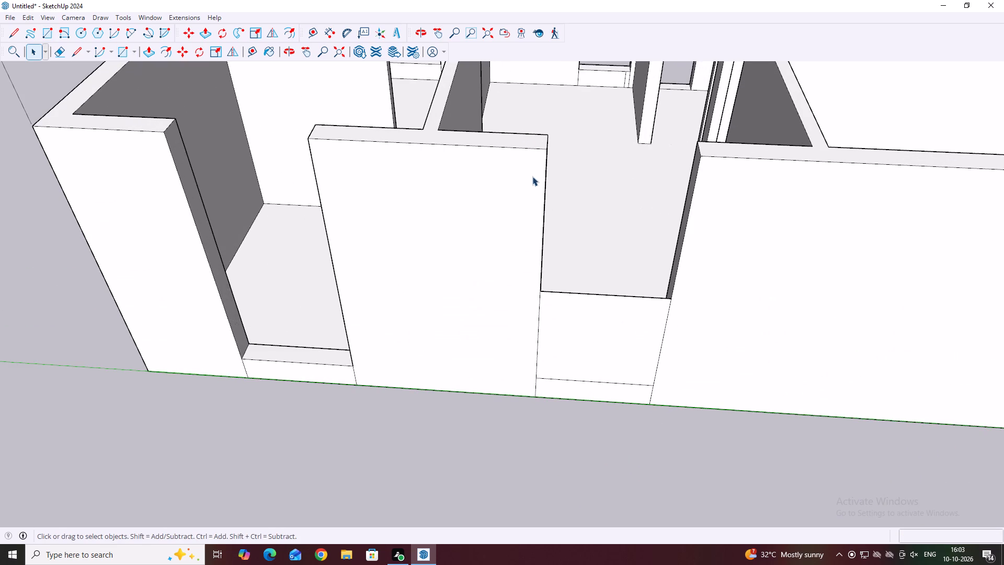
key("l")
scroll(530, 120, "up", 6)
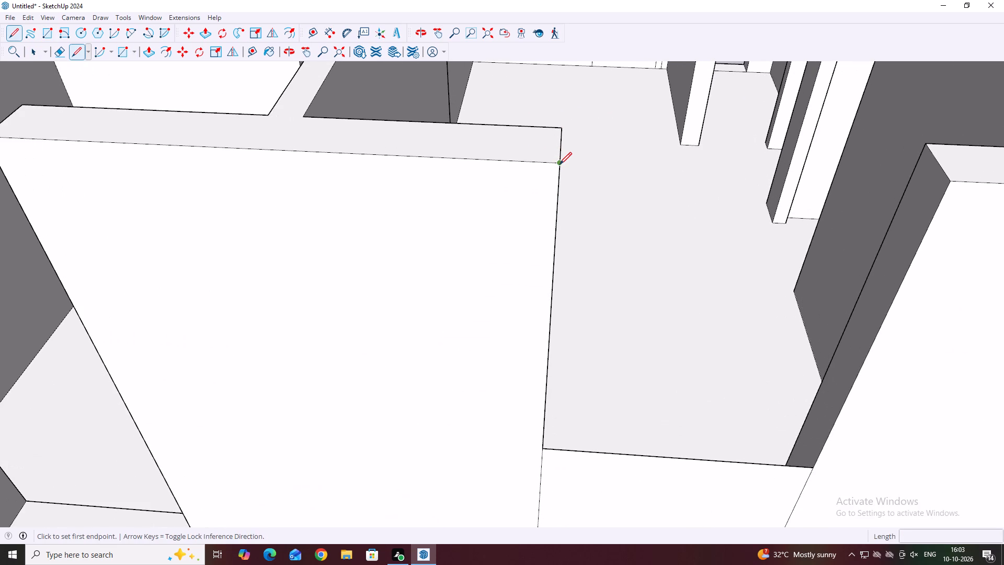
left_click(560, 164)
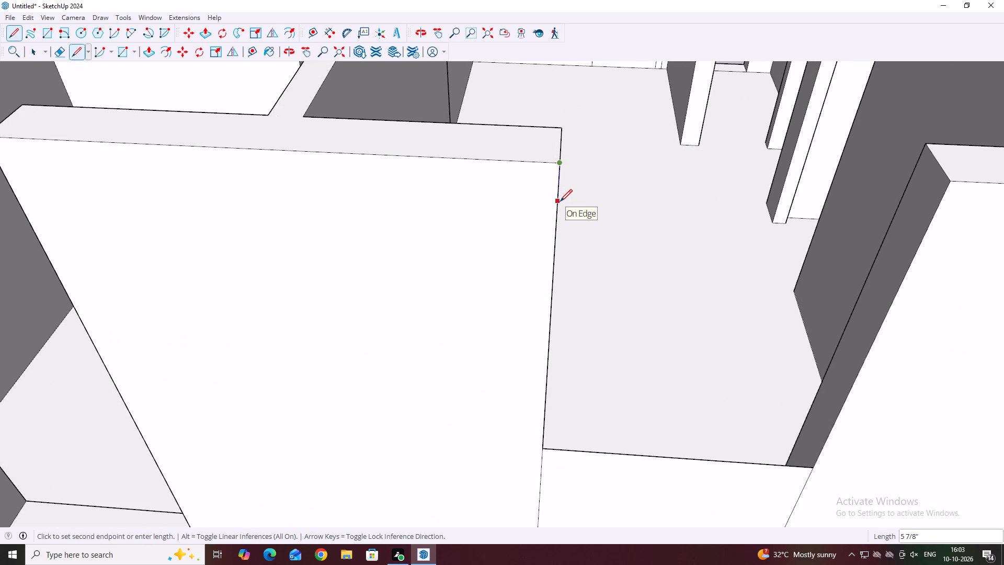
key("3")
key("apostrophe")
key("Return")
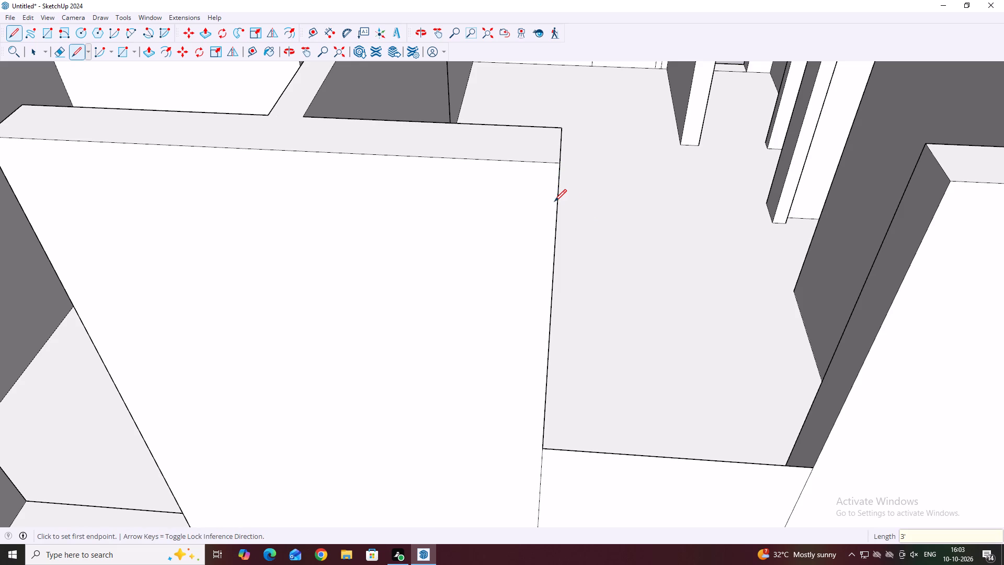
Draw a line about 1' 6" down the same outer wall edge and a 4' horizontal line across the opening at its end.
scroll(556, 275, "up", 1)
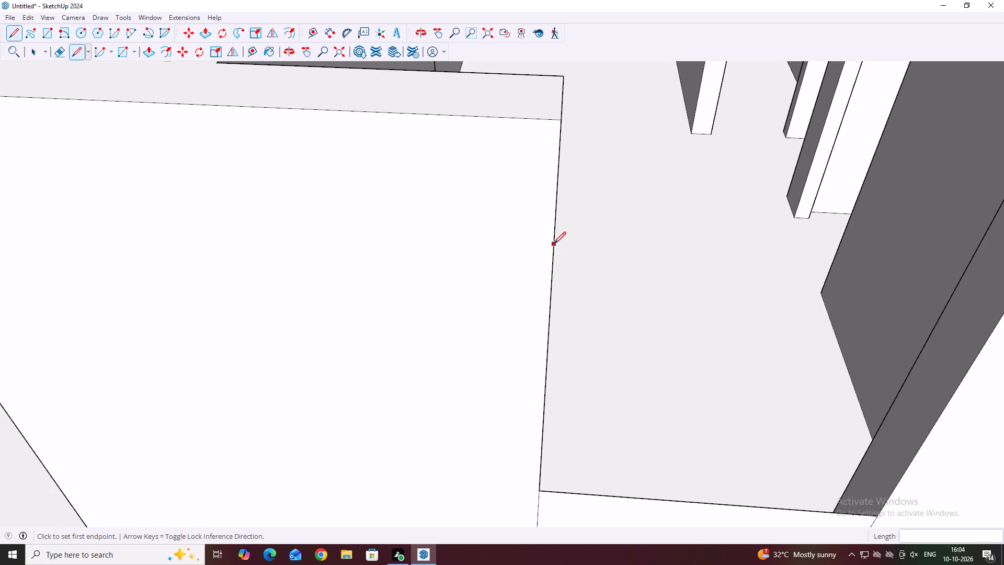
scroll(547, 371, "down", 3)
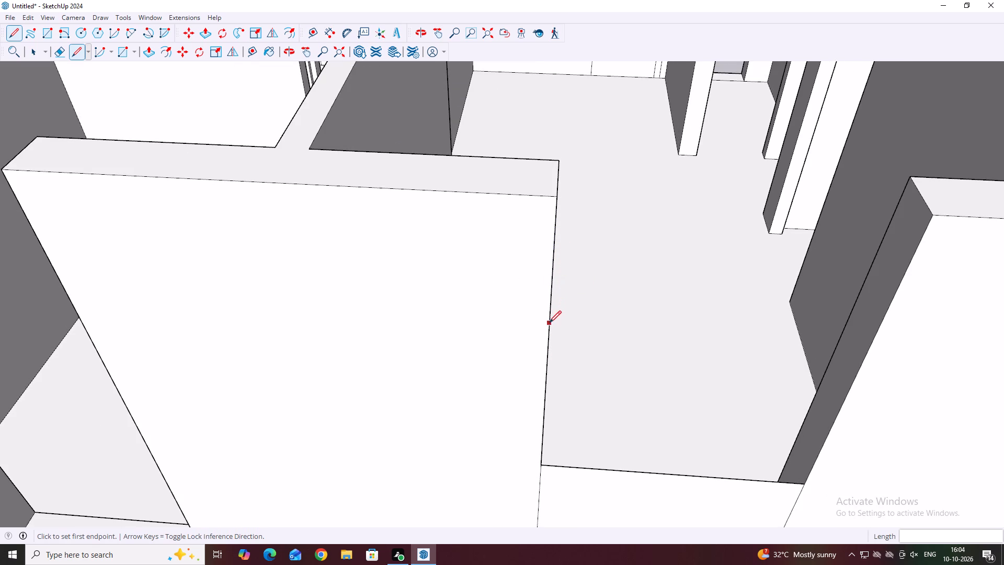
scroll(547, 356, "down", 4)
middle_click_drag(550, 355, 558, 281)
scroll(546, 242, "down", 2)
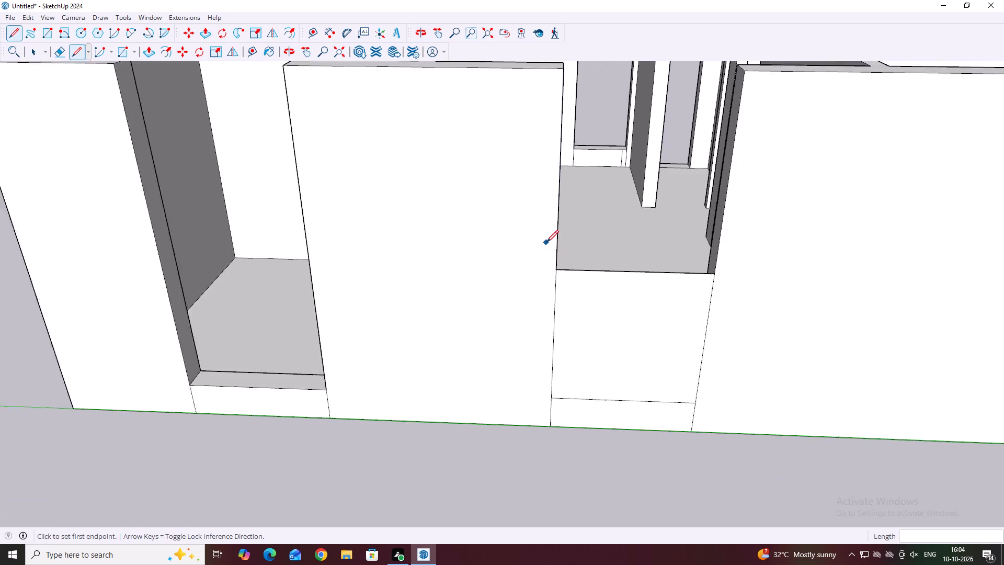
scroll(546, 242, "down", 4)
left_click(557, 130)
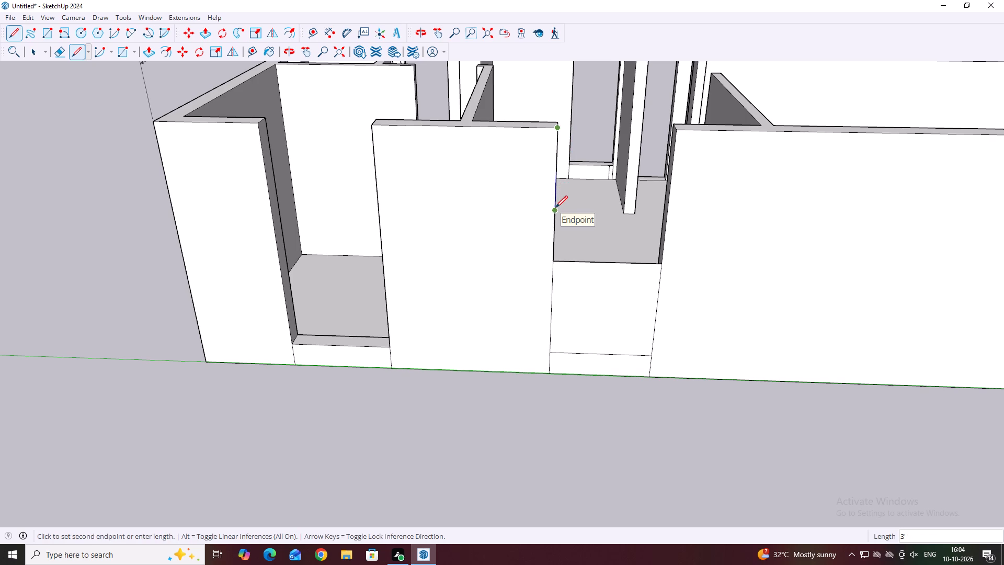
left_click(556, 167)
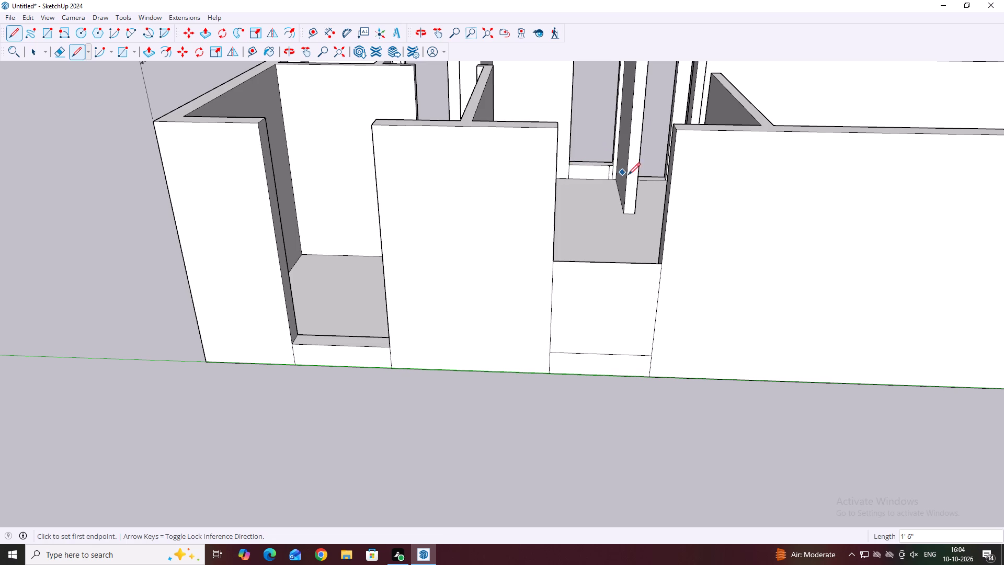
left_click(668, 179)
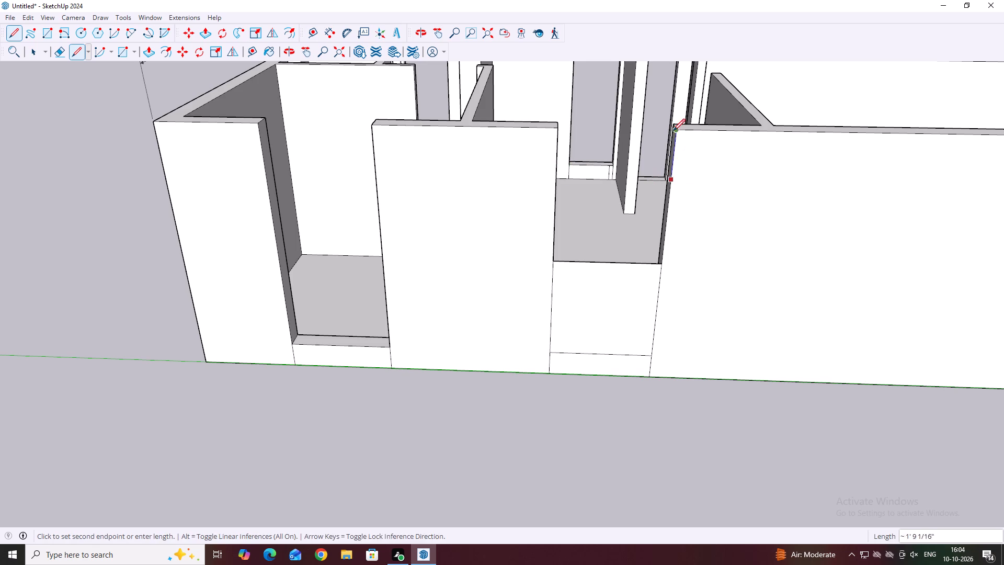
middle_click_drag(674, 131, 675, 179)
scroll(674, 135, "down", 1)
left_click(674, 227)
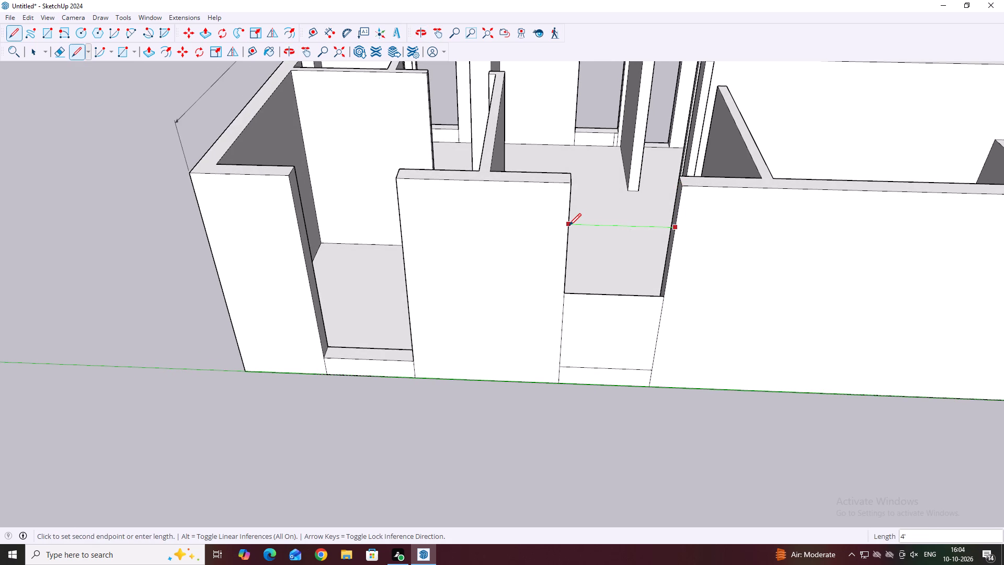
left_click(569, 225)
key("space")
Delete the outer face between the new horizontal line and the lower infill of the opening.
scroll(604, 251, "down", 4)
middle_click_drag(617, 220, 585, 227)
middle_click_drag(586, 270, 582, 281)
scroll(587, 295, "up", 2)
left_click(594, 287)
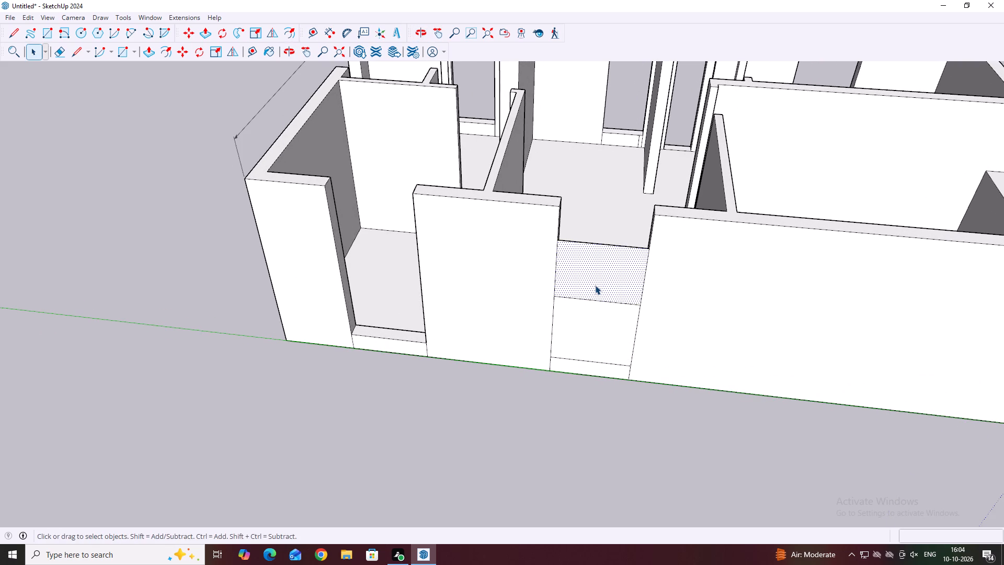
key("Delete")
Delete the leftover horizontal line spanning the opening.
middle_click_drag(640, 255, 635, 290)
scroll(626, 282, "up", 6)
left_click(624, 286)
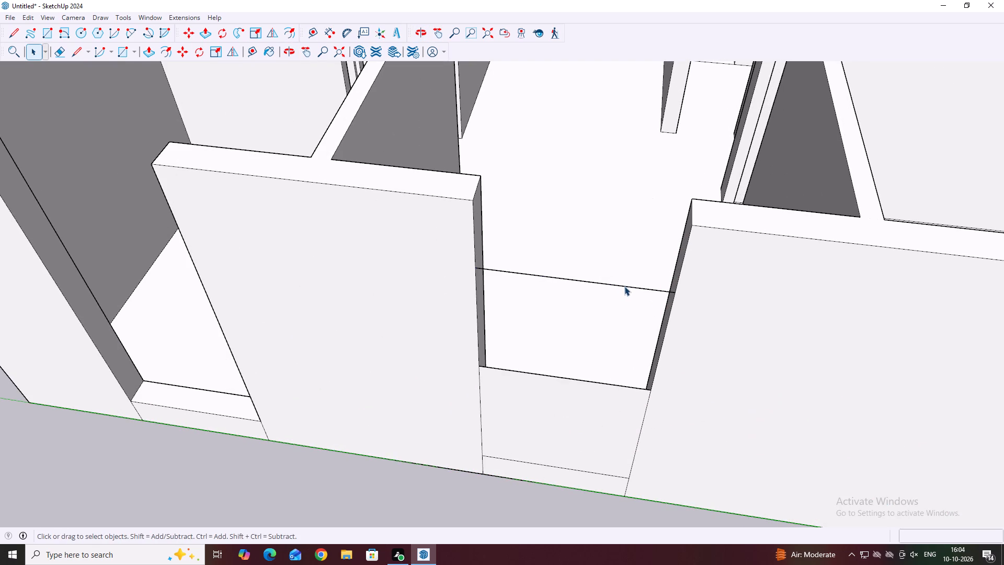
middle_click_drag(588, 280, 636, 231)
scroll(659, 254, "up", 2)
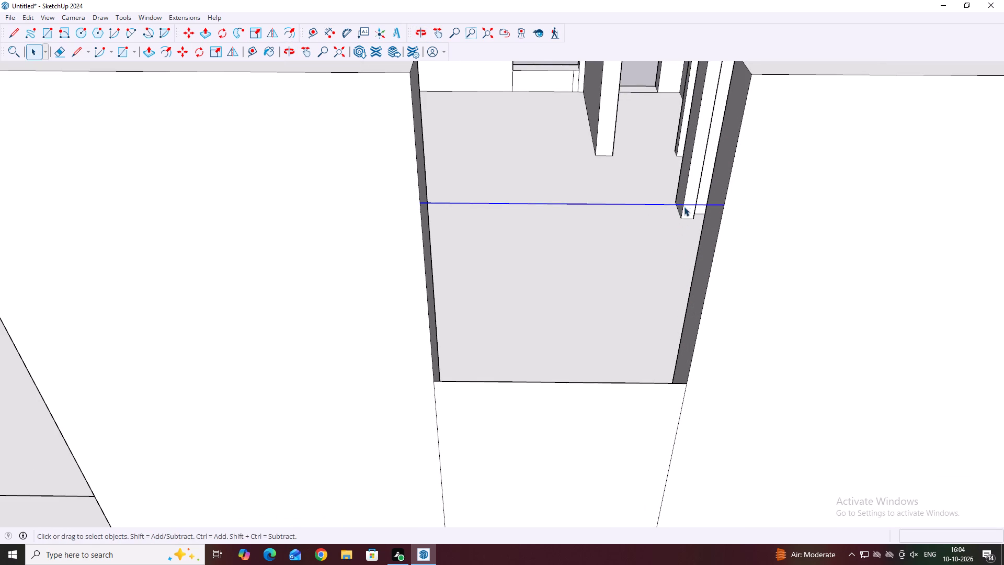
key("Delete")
Draw a 4' line across the top of the opening, joining the outer top corners of the two walls.
scroll(653, 218, "down", 3)
middle_click_drag(697, 290, 684, 246)
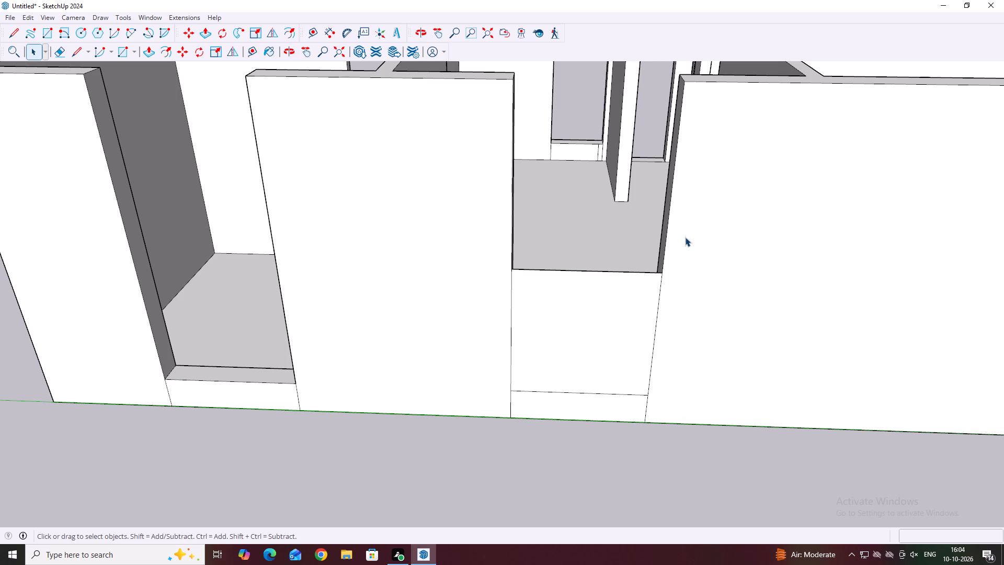
key("l")
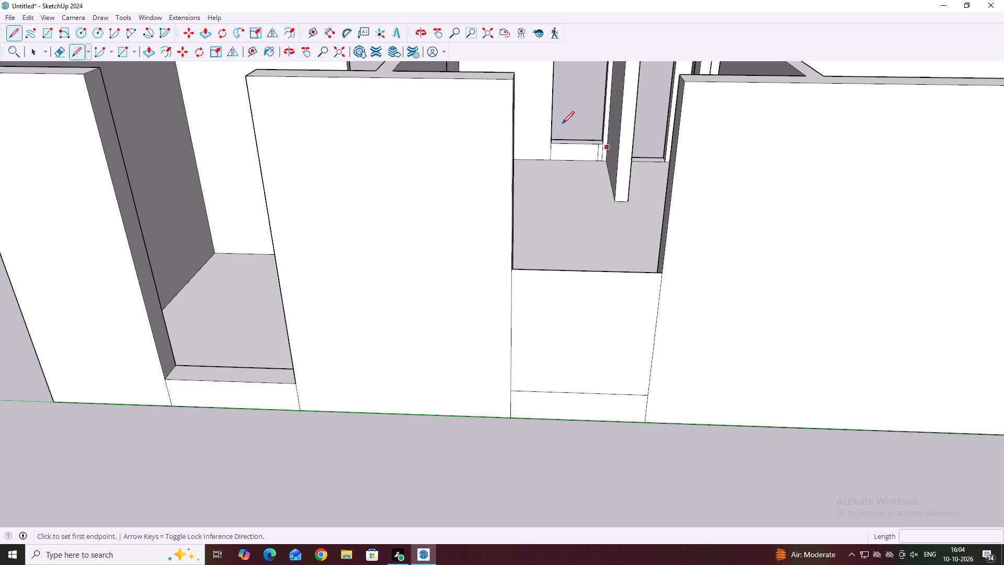
scroll(505, 78, "up", 2)
left_click(514, 80)
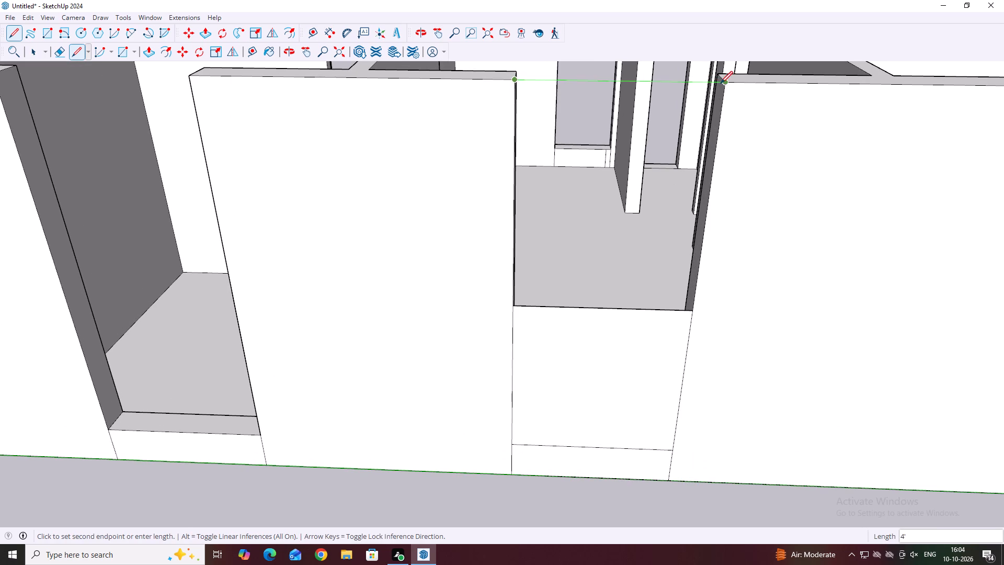
left_click(723, 86)
key("Escape")
key("space")
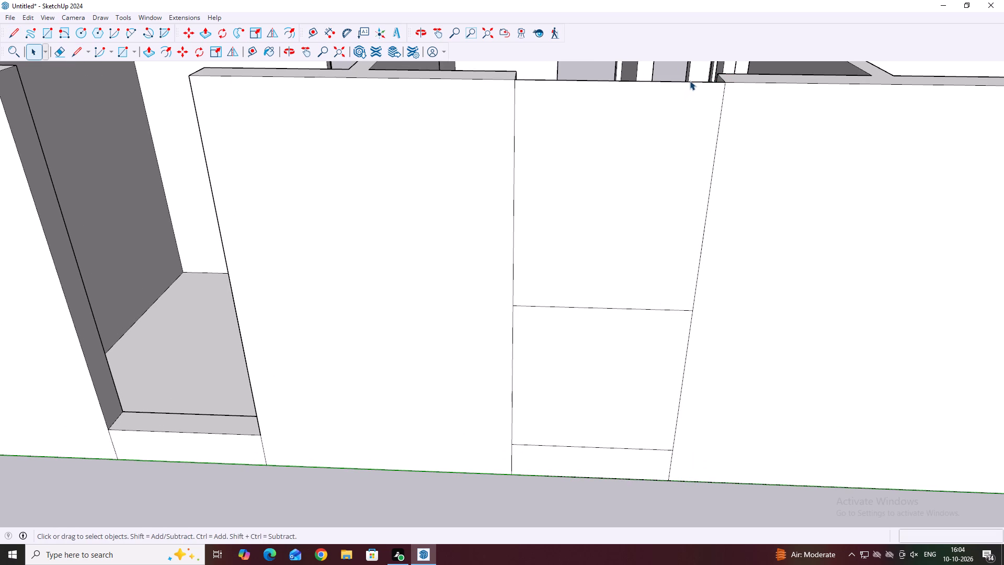
Copy the new top line 1' straight down onto the outer face of the opening.
left_click(690, 81)
key("m")
left_click(725, 85)
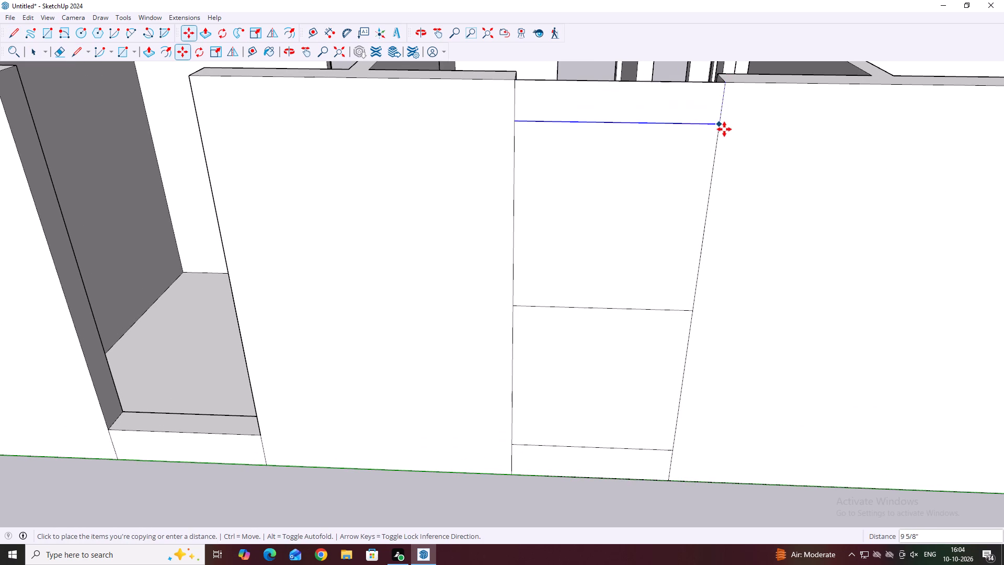
type("1'")
key("Return")
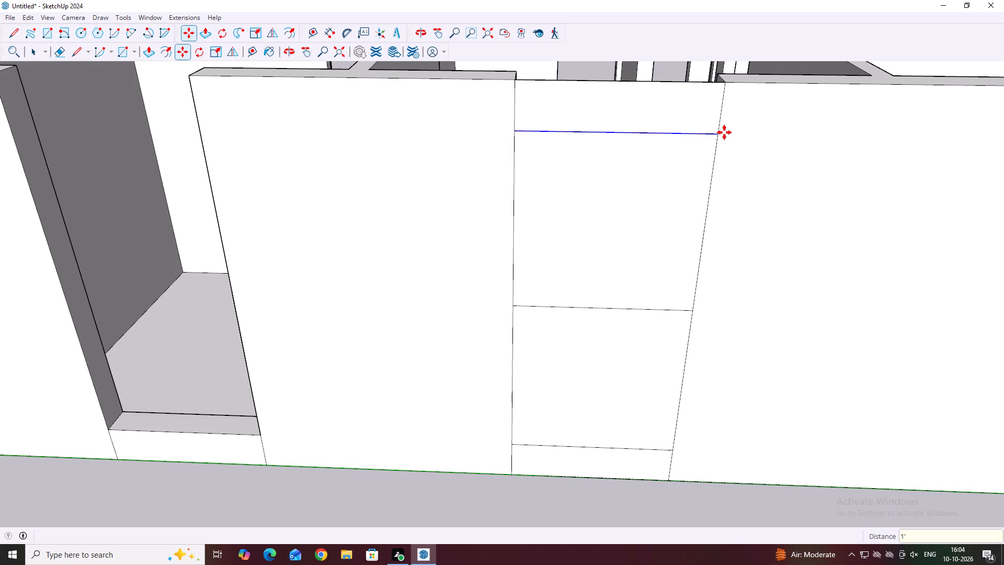
Delete the outer face beneath the copied line, keeping the 1' lintel strip above it.
key("space")
left_click(661, 198)
key("Delete")
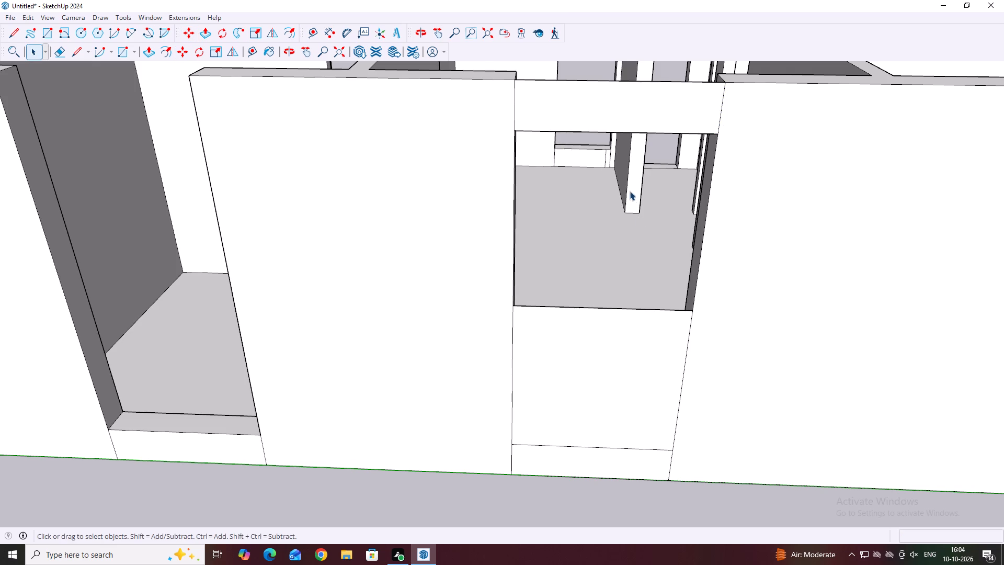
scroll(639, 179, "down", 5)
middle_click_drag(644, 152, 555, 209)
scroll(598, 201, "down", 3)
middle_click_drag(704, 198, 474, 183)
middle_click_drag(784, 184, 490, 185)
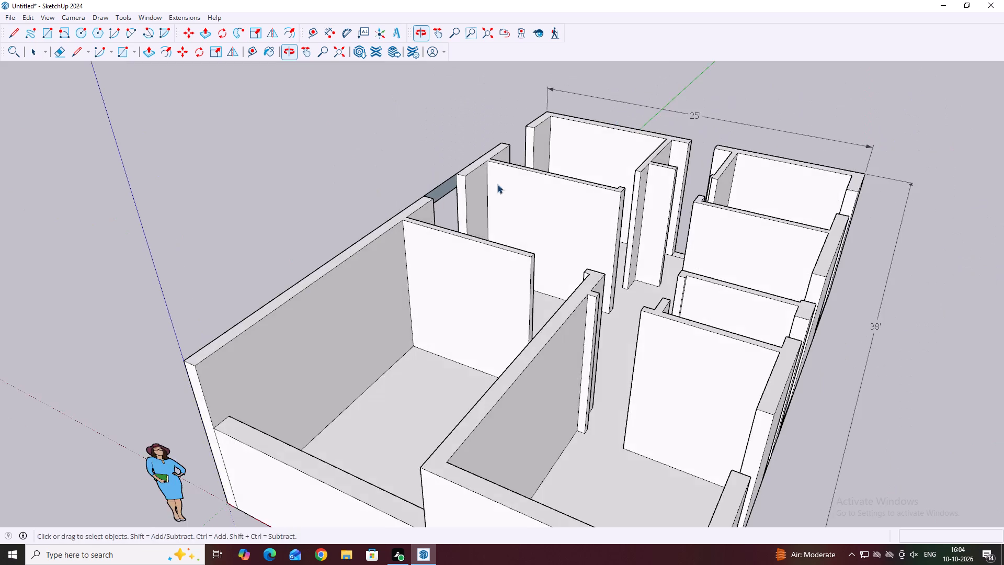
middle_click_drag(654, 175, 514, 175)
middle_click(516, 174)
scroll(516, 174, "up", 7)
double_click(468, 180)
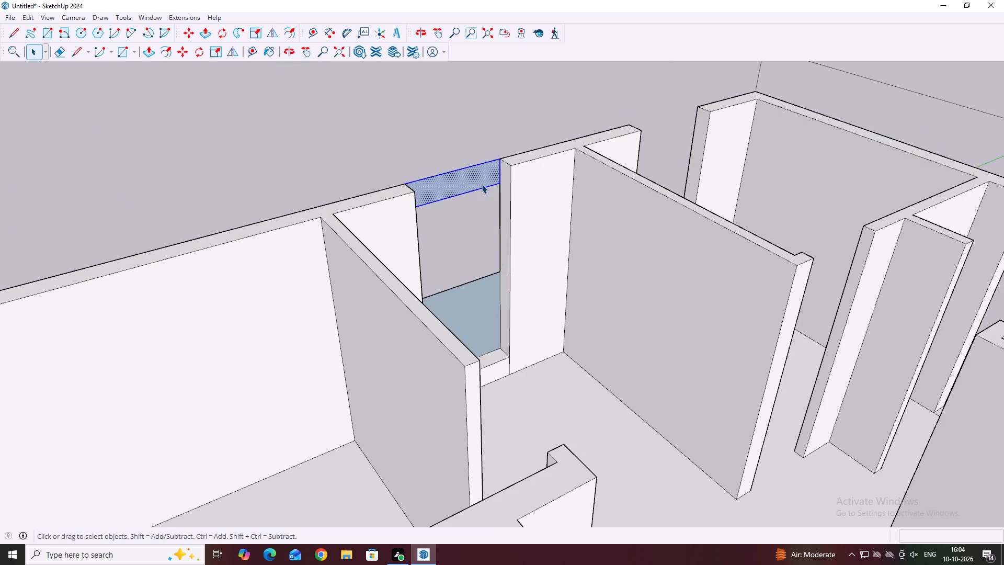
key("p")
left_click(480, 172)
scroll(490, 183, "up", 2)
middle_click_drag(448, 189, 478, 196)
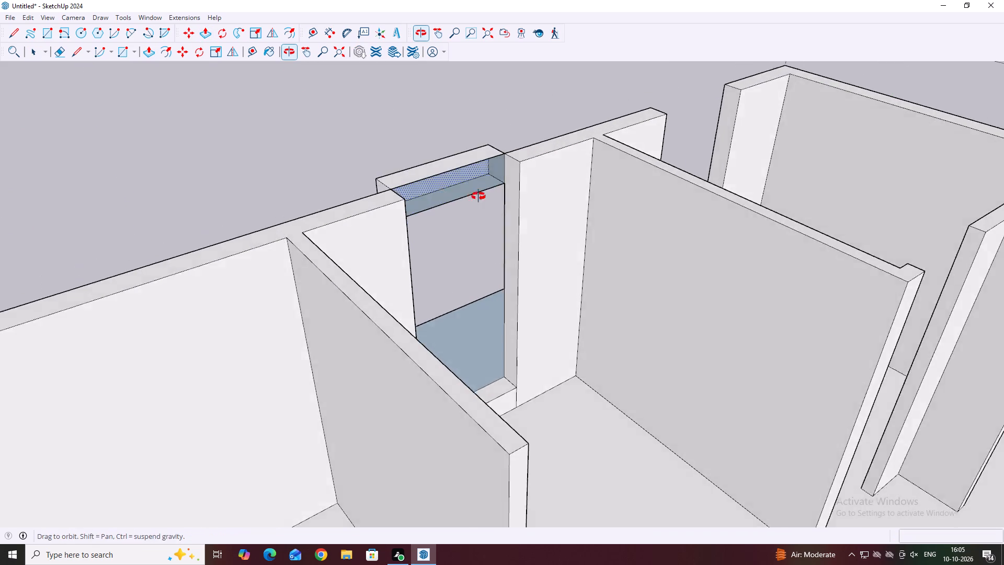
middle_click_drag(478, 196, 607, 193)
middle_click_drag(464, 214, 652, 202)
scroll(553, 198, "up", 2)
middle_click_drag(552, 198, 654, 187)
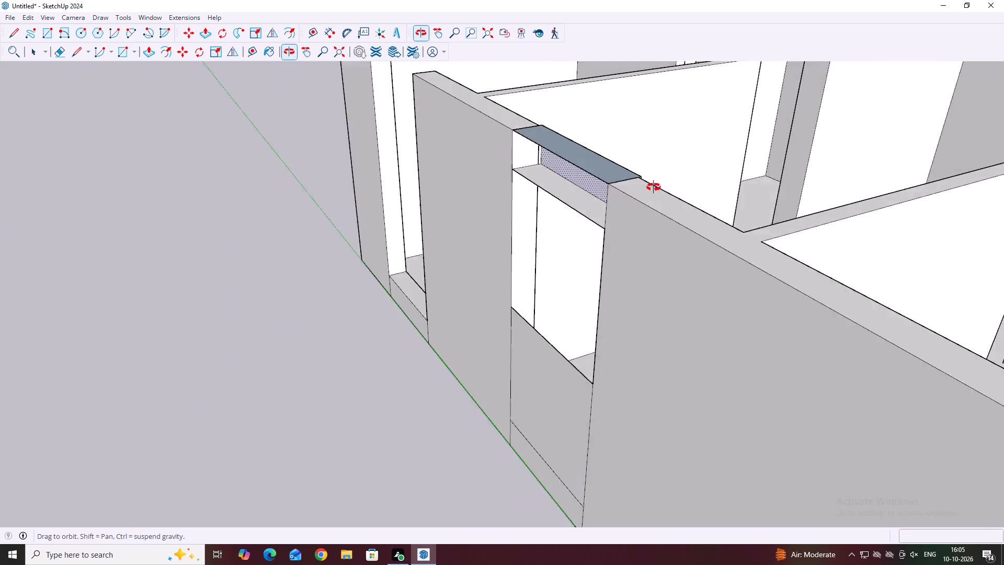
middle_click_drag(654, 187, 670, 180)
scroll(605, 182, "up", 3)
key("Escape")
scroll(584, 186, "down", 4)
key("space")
Draw a 4' long rectangle over the lintel, from the outer wall corner to the opposite inner corner, bridging the two wall tops.
middle_click_drag(545, 190, 651, 236)
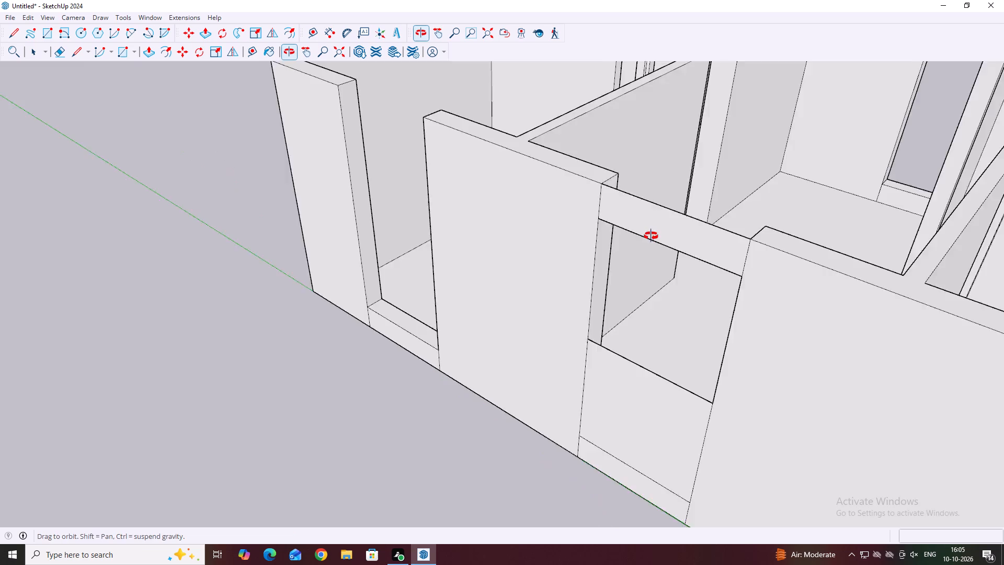
middle_click_drag(651, 236, 693, 238)
scroll(650, 217, "up", 5)
middle_click_drag(700, 175, 749, 256)
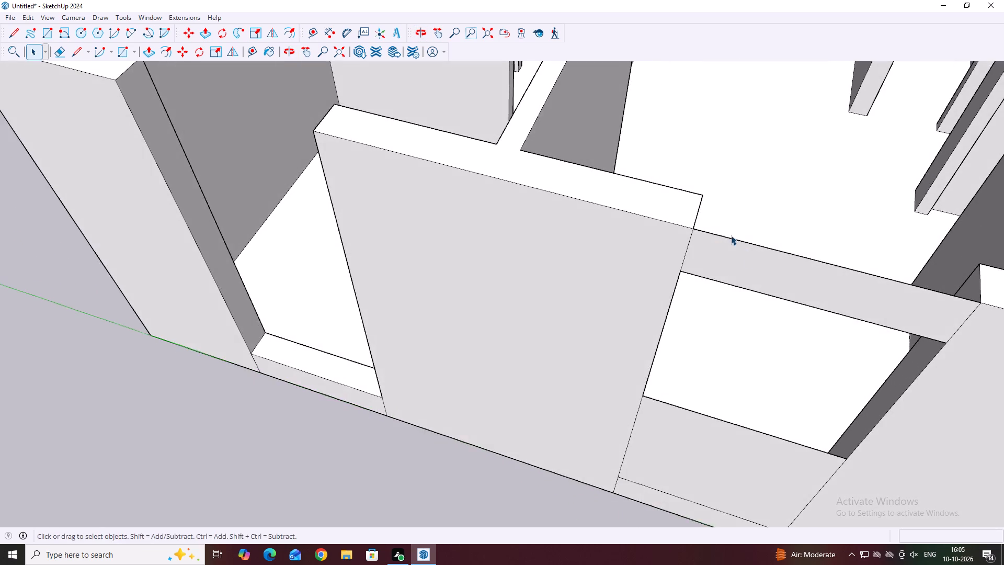
scroll(713, 221, "down", 2)
middle_click_drag(735, 256, 754, 261)
scroll(770, 256, "up", 2)
left_click(786, 248)
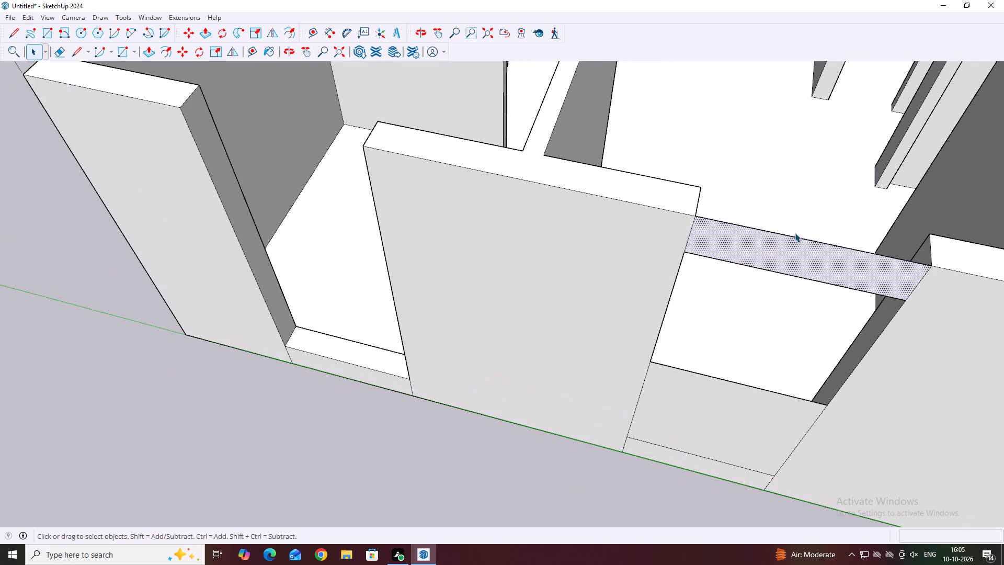
middle_click_drag(843, 233, 803, 255)
key("Escape")
scroll(655, 281, "up", 3)
key("r")
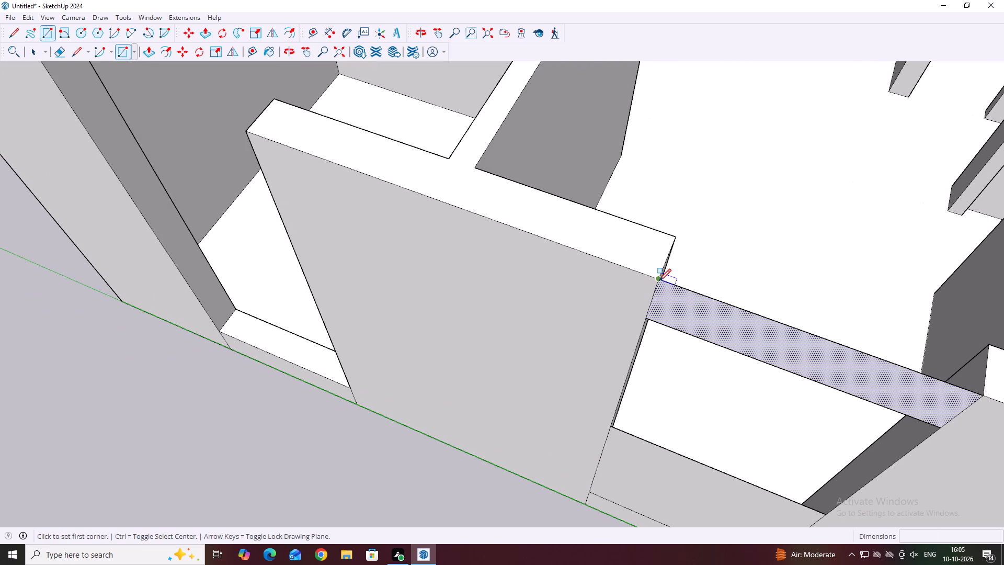
left_click(659, 281)
scroll(722, 259, "down", 2)
scroll(898, 338, "up", 2)
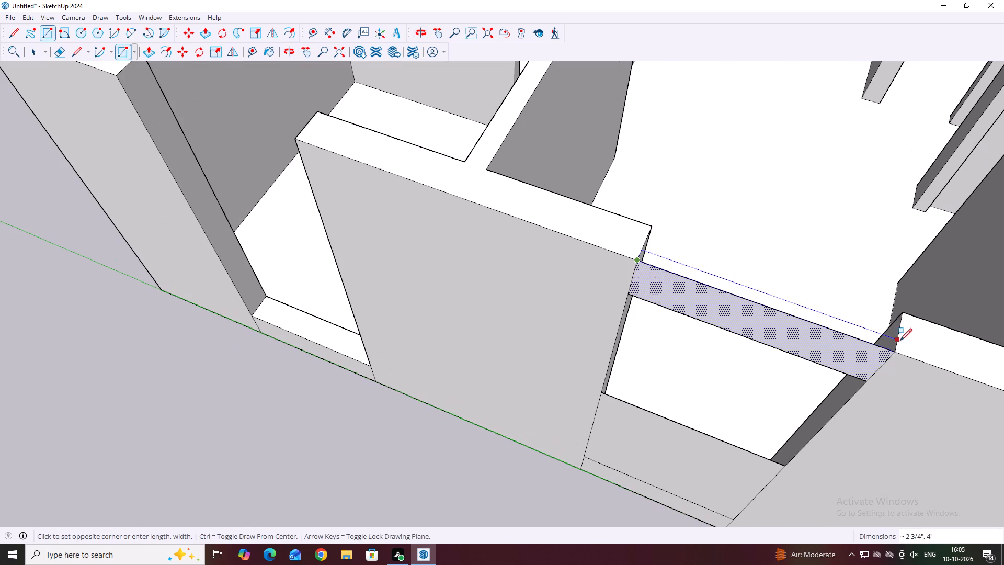
left_click(903, 315)
middle_click_drag(782, 326, 841, 226)
key("Escape")
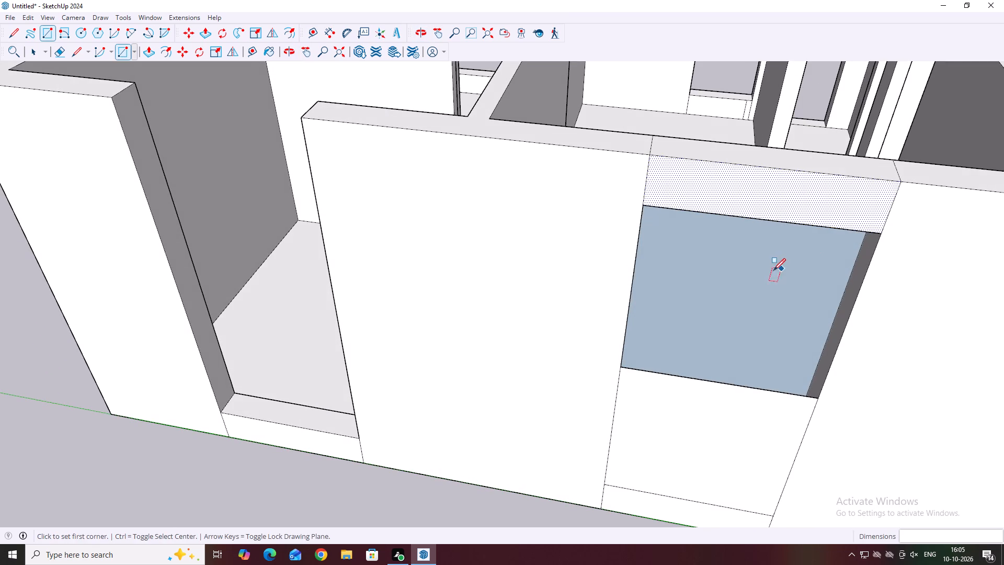
Delete the inner face closing the window opening behind the lintel.
key("space")
left_click(745, 275)
key("Delete")
Examine the opening and the underside of its lintel from outside at high and low viewing angles.
middle_click_drag(748, 263, 775, 202)
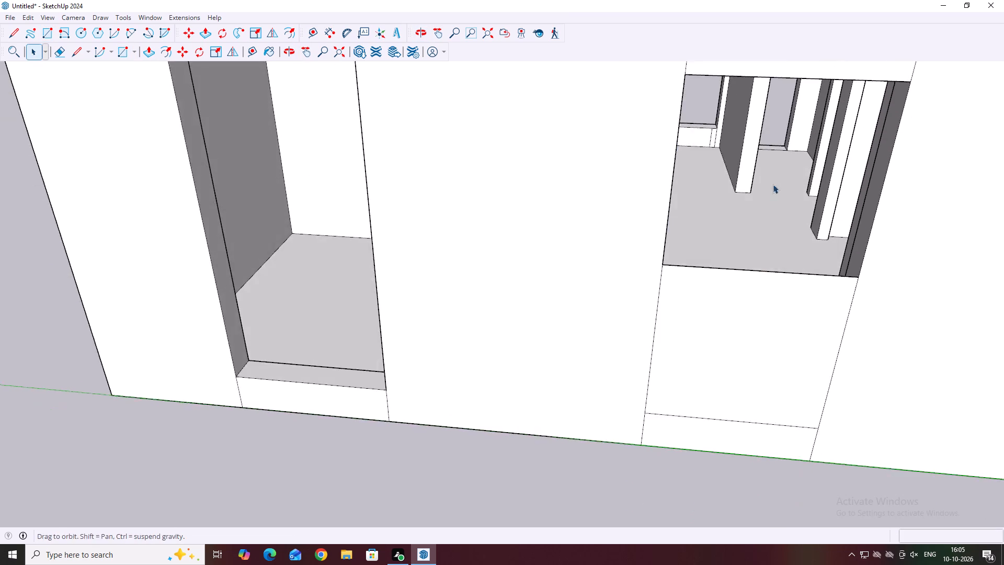
scroll(767, 162, "down", 2)
middle_click_drag(762, 187, 736, 290)
middle_click_drag(765, 337, 772, 217)
scroll(763, 193, "up", 1)
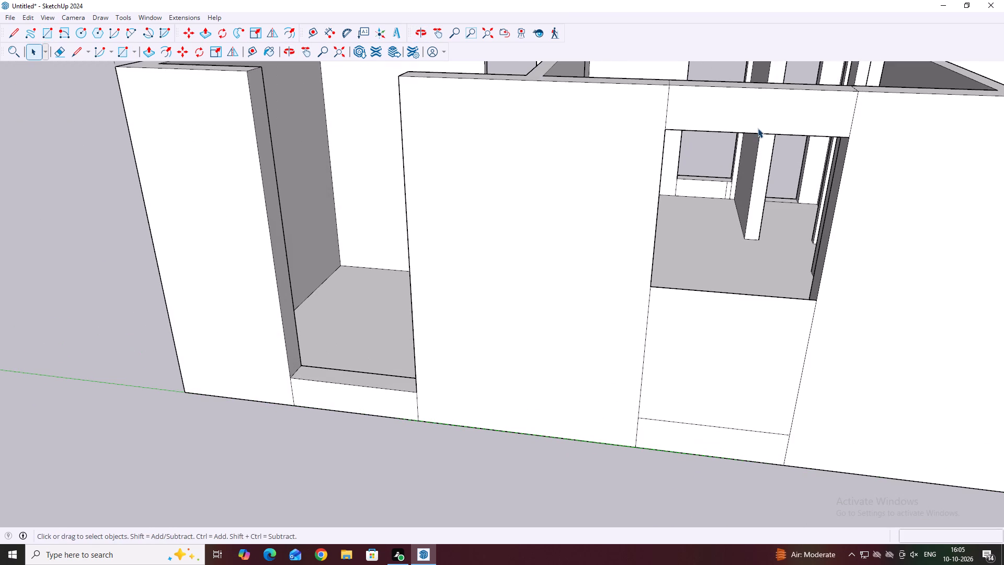
middle_click_drag(755, 132, 751, 70)
scroll(755, 132, "up", 1)
middle_click_drag(767, 112, 766, 80)
scroll(767, 107, "up", 1)
middle_click_drag(757, 74, 754, 110)
scroll(757, 75, "down", 2)
scroll(734, 215, "down", 4)
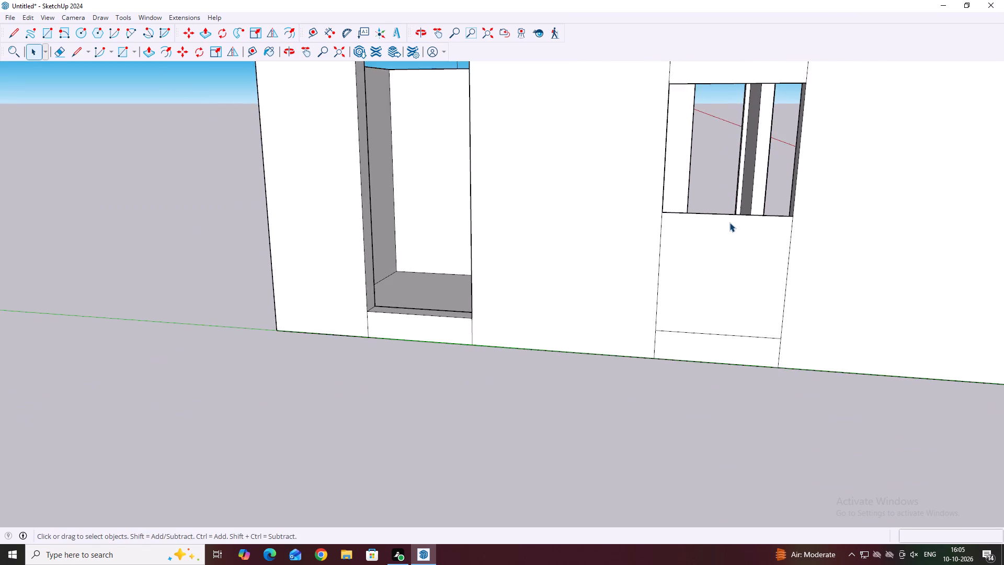
Examine the window opening with its lintel and the whole house from below, outside and above.
scroll(729, 222, "down", 7)
middle_click_drag(770, 154, 757, 60)
scroll(721, 109, "up", 3)
middle_click_drag(721, 109, 719, 101)
middle_click_drag(716, 107, 717, 9)
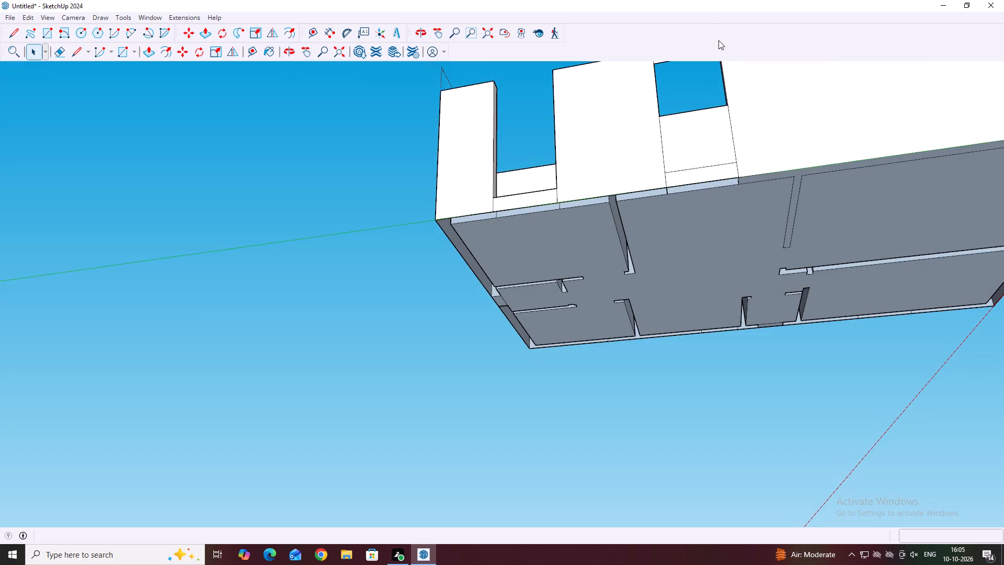
middle_click_drag(688, 119, 647, 177)
scroll(646, 157, "down", 4)
middle_click_drag(650, 121, 620, 220)
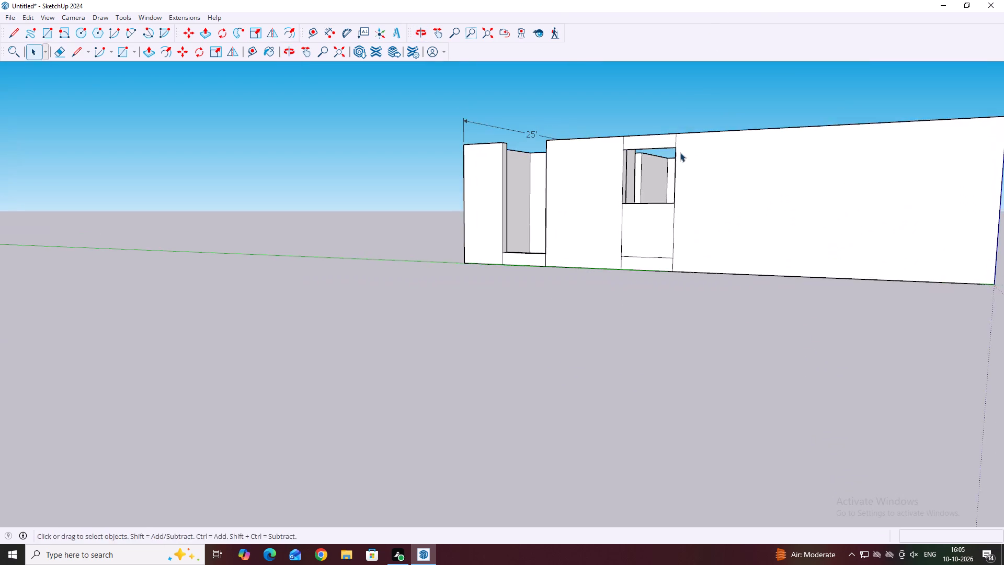
middle_click_drag(700, 95, 641, 246)
middle_click_drag(698, 232, 569, 223)
middle_click_drag(656, 281, 556, 262)
middle_click_drag(555, 267, 462, 214)
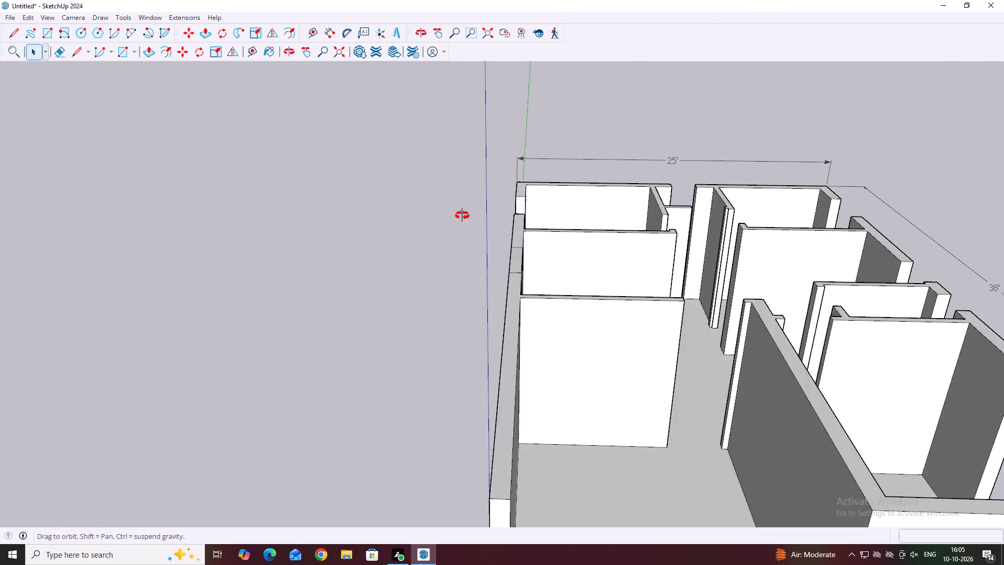
middle_click_drag(613, 269, 525, 233)
middle_click_drag(566, 241, 505, 215)
middle_click_drag(551, 243, 500, 241)
middle_click_drag(591, 254, 502, 233)
middle_click_drag(607, 237, 603, 275)
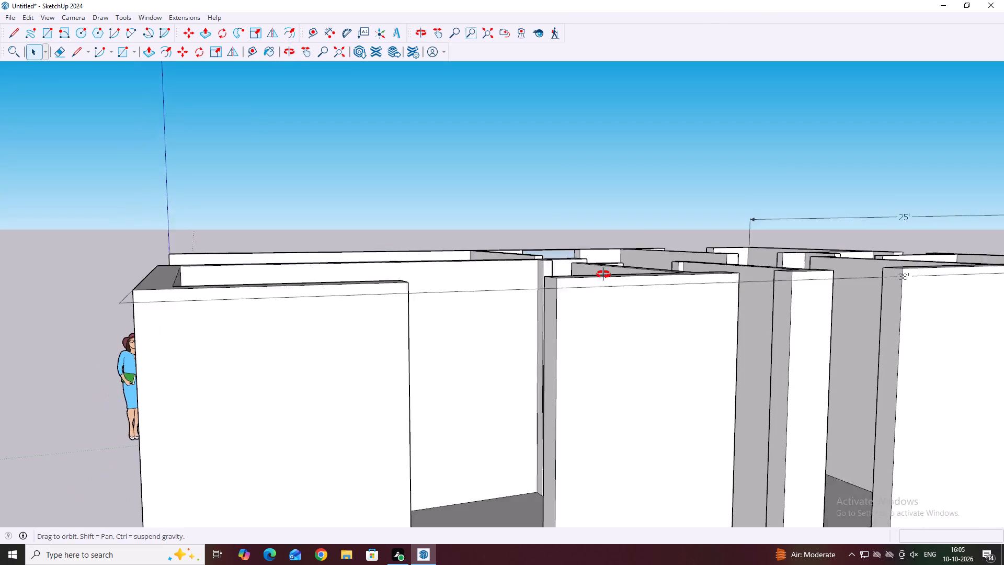
middle_click_drag(603, 275, 601, 293)
middle_click_drag(607, 217, 586, 262)
scroll(588, 210, "up", 3)
middle_click_drag(590, 231, 581, 202)
scroll(580, 219, "up", 2)
middle_click_drag(585, 238, 580, 187)
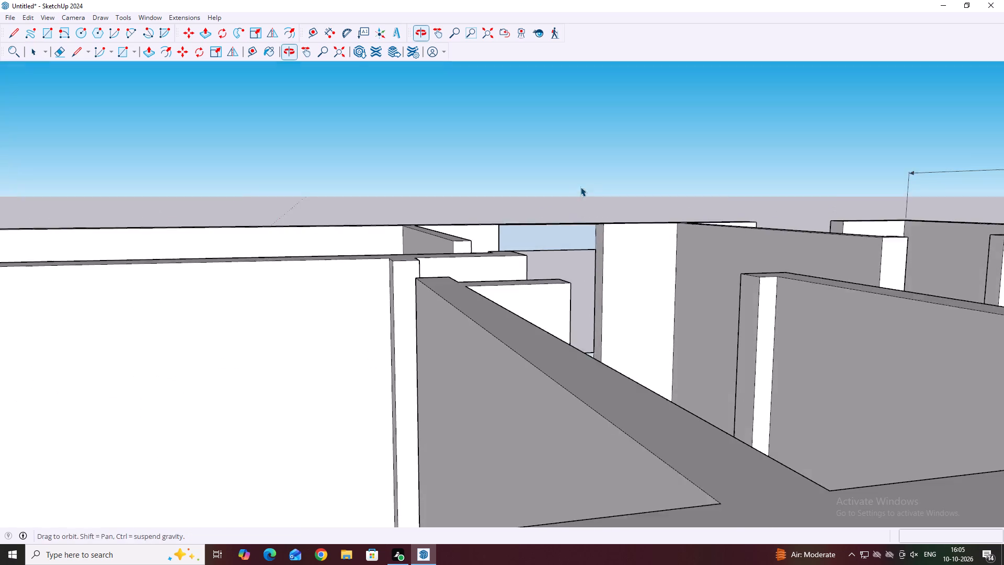
middle_click_drag(577, 229, 574, 215)
scroll(577, 234, "up", 1)
middle_click_drag(577, 234, 572, 216)
scroll(585, 210, "down", 14)
middle_click_drag(612, 176, 611, 218)
scroll(612, 181, "down", 1)
middle_click_drag(497, 131, 659, 311)
middle_click_drag(329, 82, 516, 171)
scroll(369, 123, "down", 6)
middle_click_drag(448, 135, 601, 148)
scroll(621, 206, "down", 4)
middle_click_drag(267, 204, 570, 185)
scroll(429, 240, "down", 1)
middle_click_drag(376, 337, 387, 332)
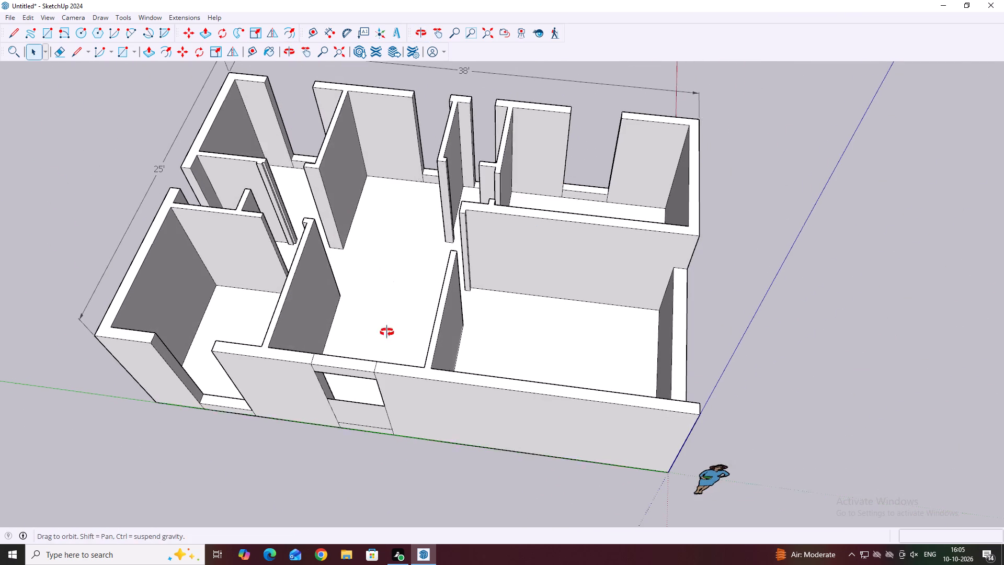
middle_click_drag(387, 332, 415, 276)
scroll(324, 402, "up", 4)
middle_click_drag(374, 365, 404, 289)
scroll(408, 234, "up", 1)
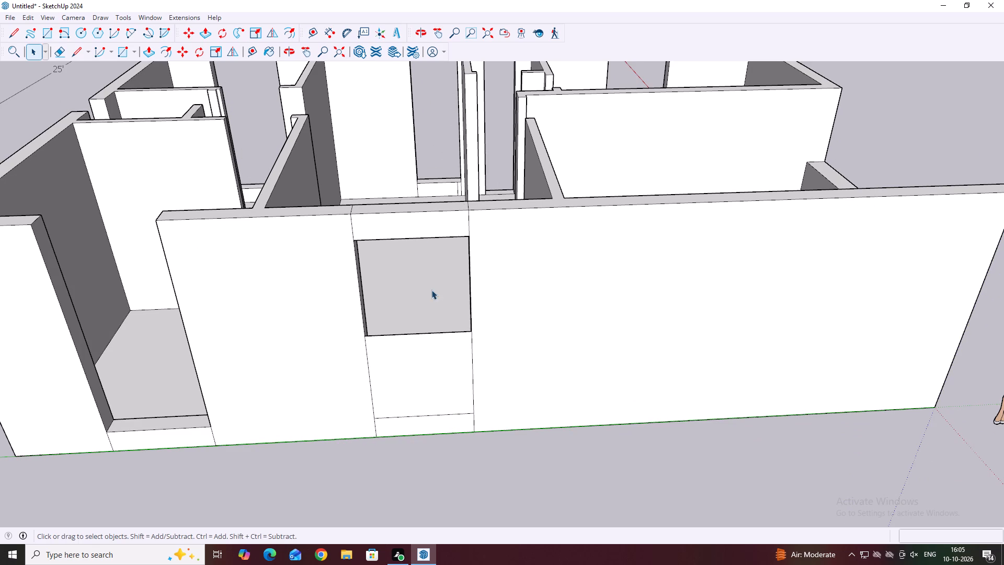
Undo the lintel and infill faces of the outer wall's window opening, back to the 1' sill.
left_click(429, 369)
double_click(437, 367)
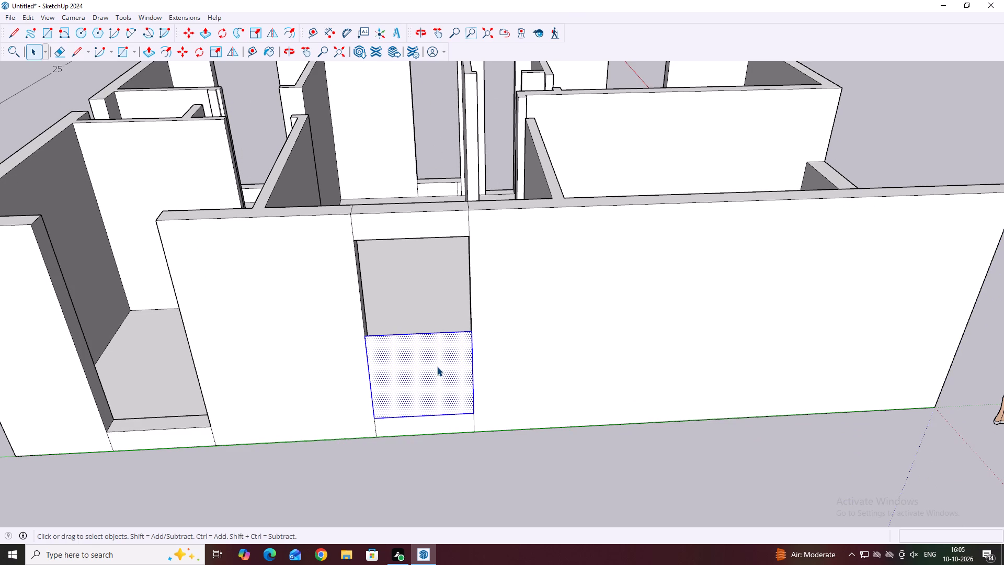
key("Escape")
key("ctrl+z")
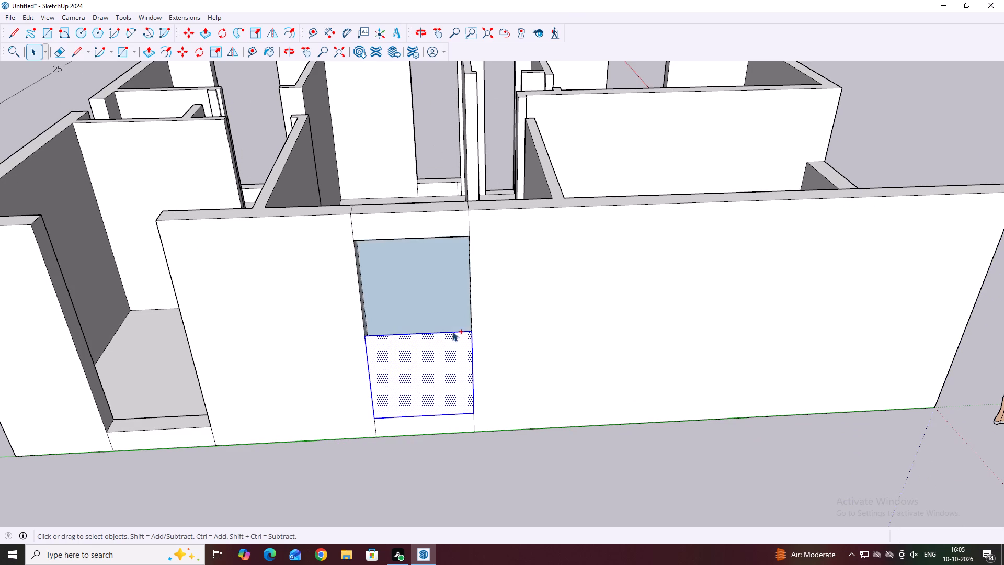
key("ctrl+z")
key("ctrl+z")
key("ctrl+z")
key("ctrl+z")
key("ctrl+z")
key("ctrl+z")
key("ctrl+z")
key("ctrl+z")
key("ctrl+z")
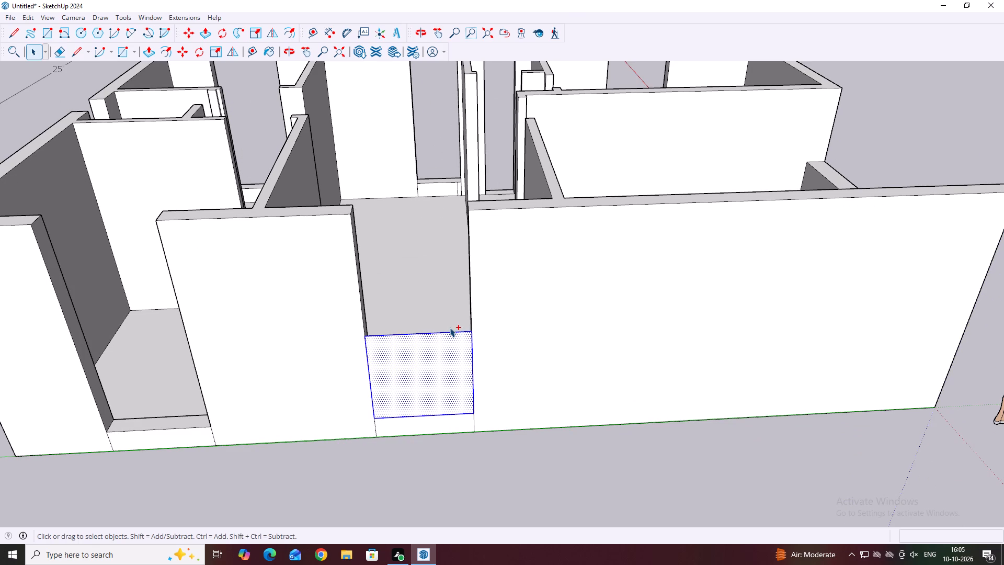
key("ctrl+z")
key("ctrl+z")
left_click(522, 425)
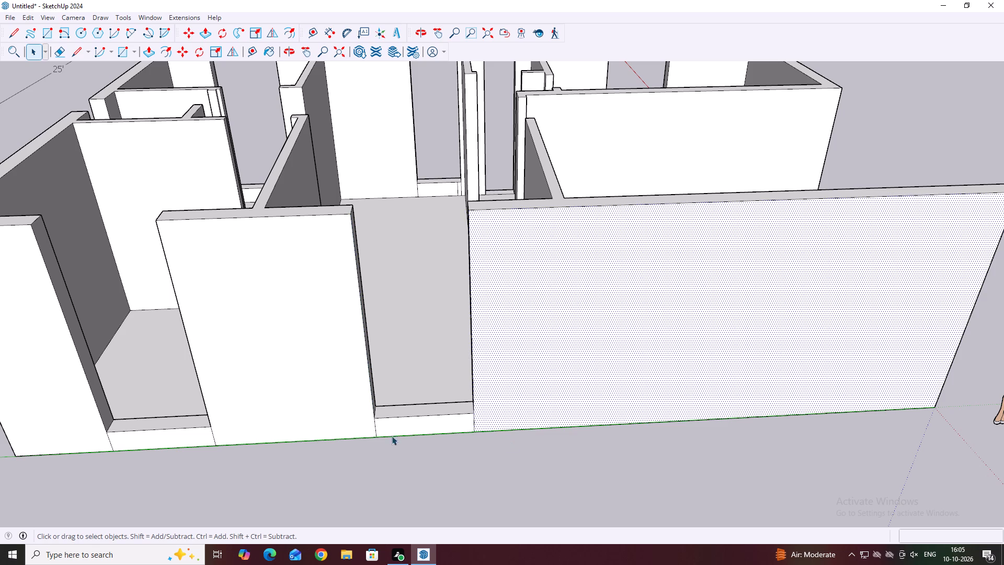
left_click(535, 536)
Draw an upright 4' by 4' rectangle on the red axis, on open ground beside the house.
scroll(529, 369, "down", 1)
middle_click_drag(566, 405, 569, 314)
scroll(554, 311, "down", 4)
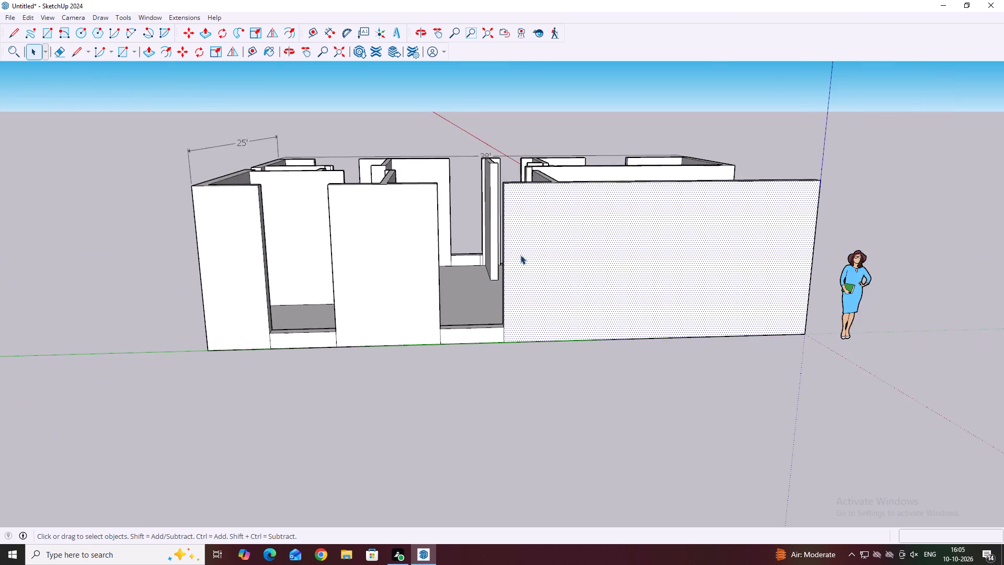
scroll(518, 255, "down", 2)
middle_click_drag(508, 239, 452, 265)
scroll(462, 275, "down", 7)
middle_click_drag(633, 273, 516, 272)
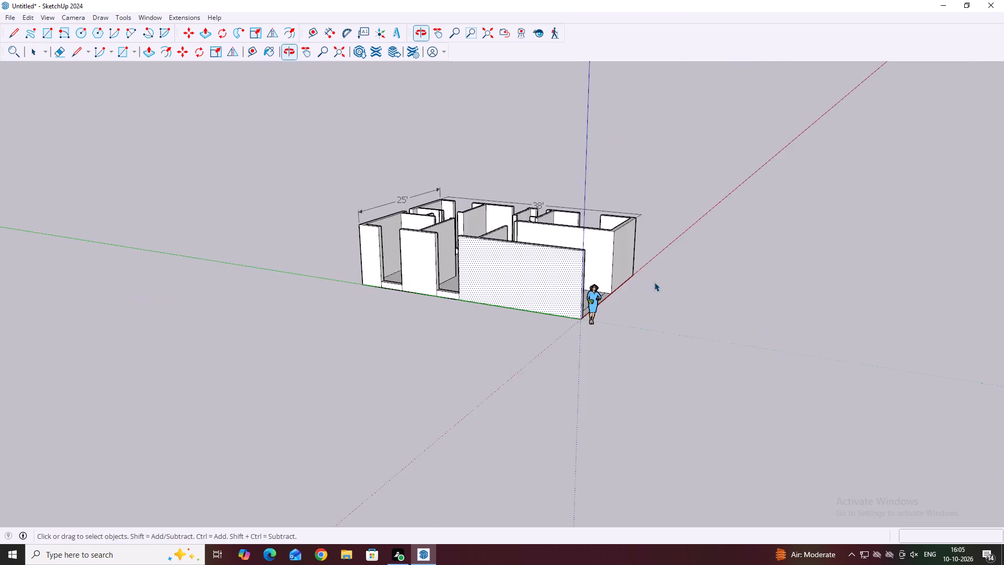
middle_click_drag(640, 282, 574, 276)
middle_click_drag(695, 302, 550, 289)
middle_click_drag(654, 284, 571, 281)
middle_click_drag(526, 303, 488, 302)
middle_click_drag(691, 307, 572, 307)
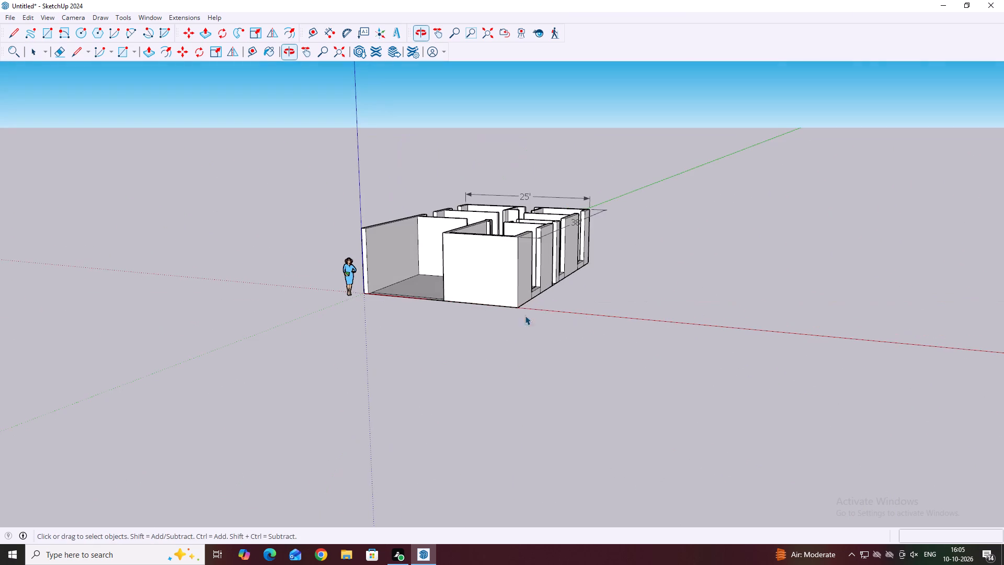
scroll(504, 282, "down", 3)
middle_click_drag(593, 323, 621, 332)
key("r")
scroll(604, 317, "up", 2)
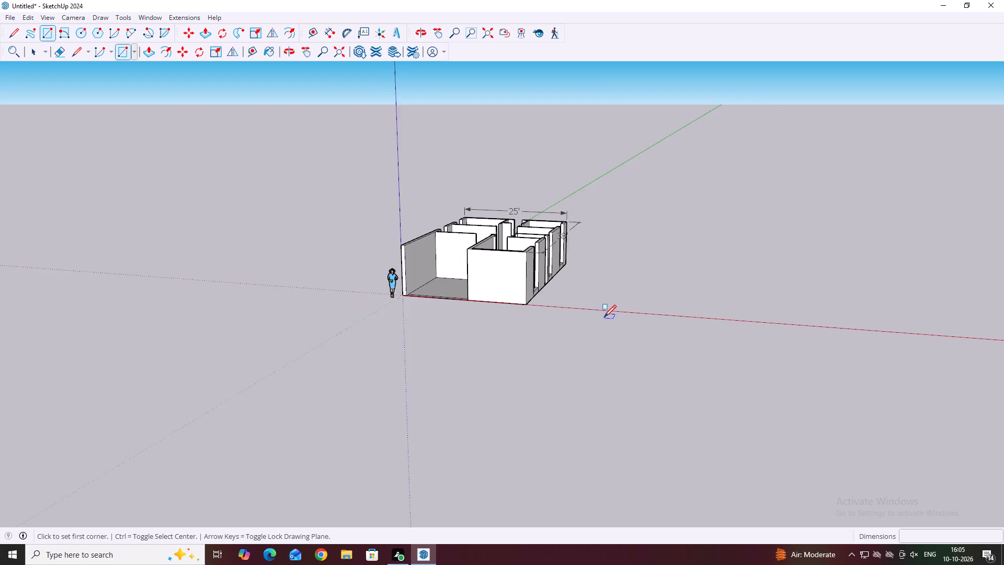
scroll(604, 317, "up", 1)
left_click(603, 308)
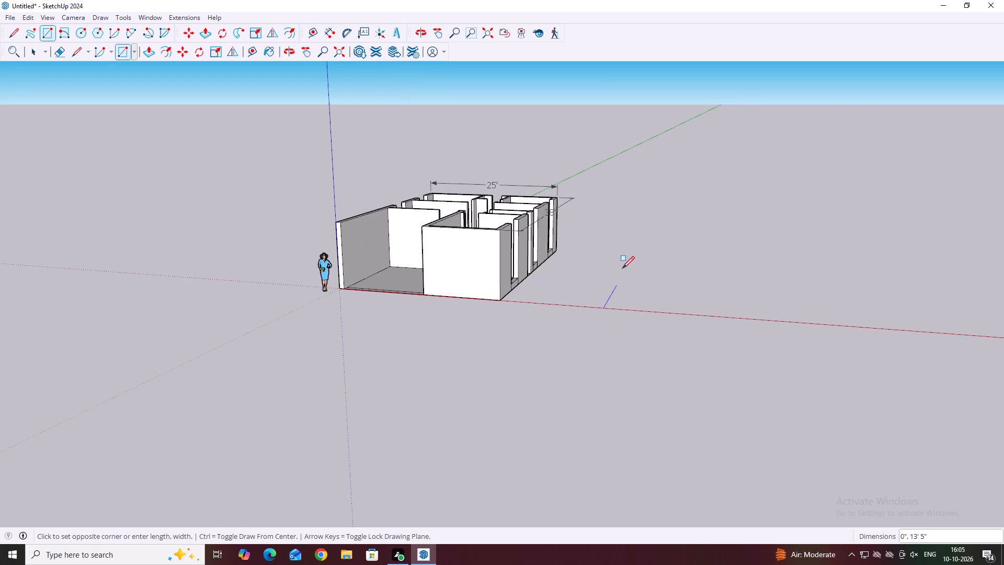
key("Right")
key("Up")
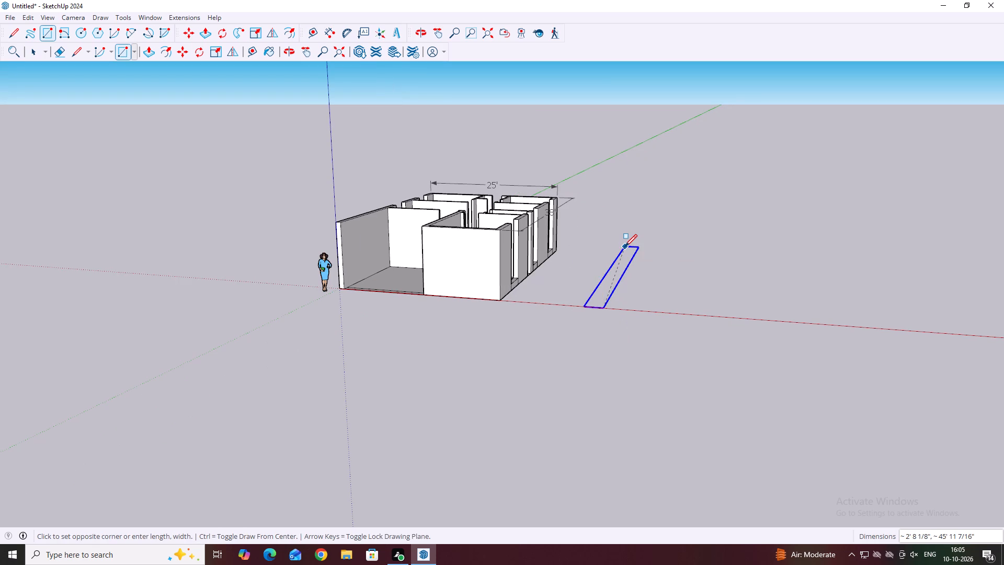
key("Left")
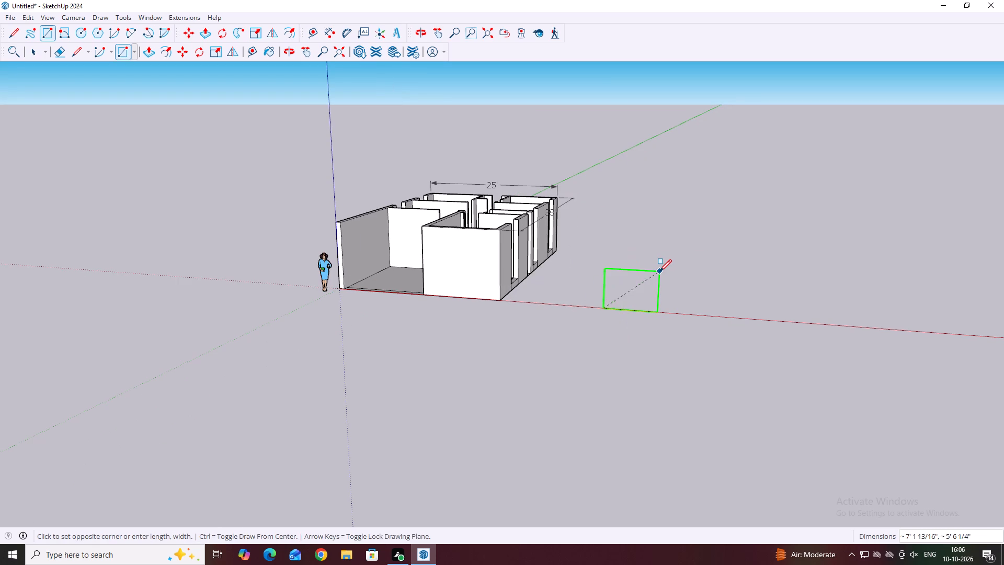
scroll(659, 272, "up", 3)
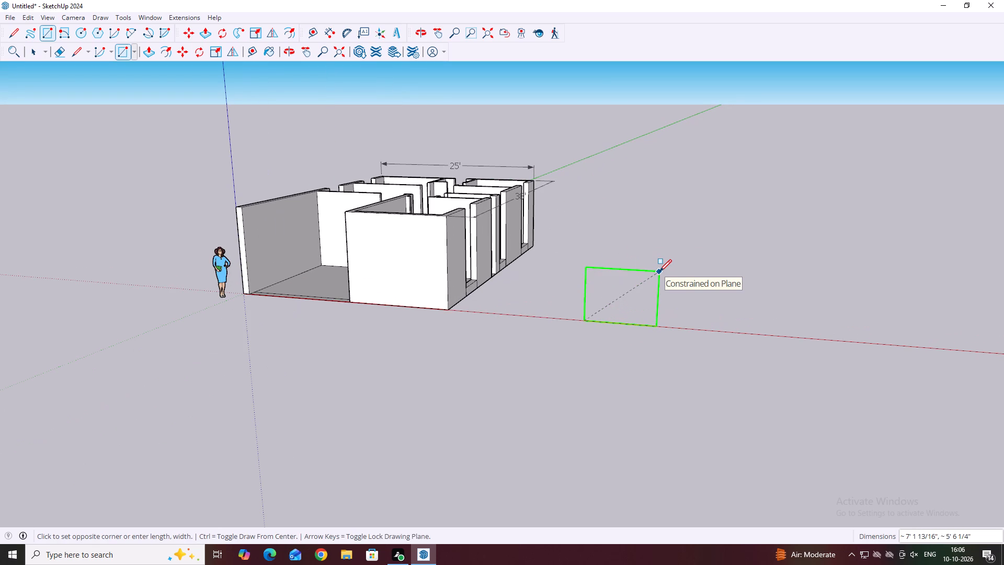
type("4'")
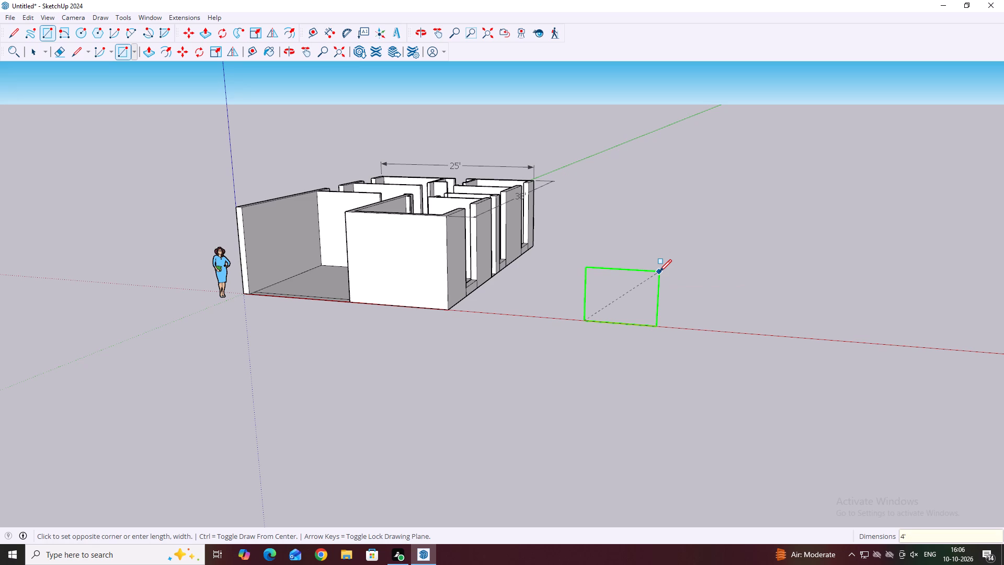
type(",4'")
key("Return")
key("Escape")
Offset the square's outline 1" inward to form the window frame border.
scroll(601, 284, "up", 6)
key("space")
left_click(611, 287)
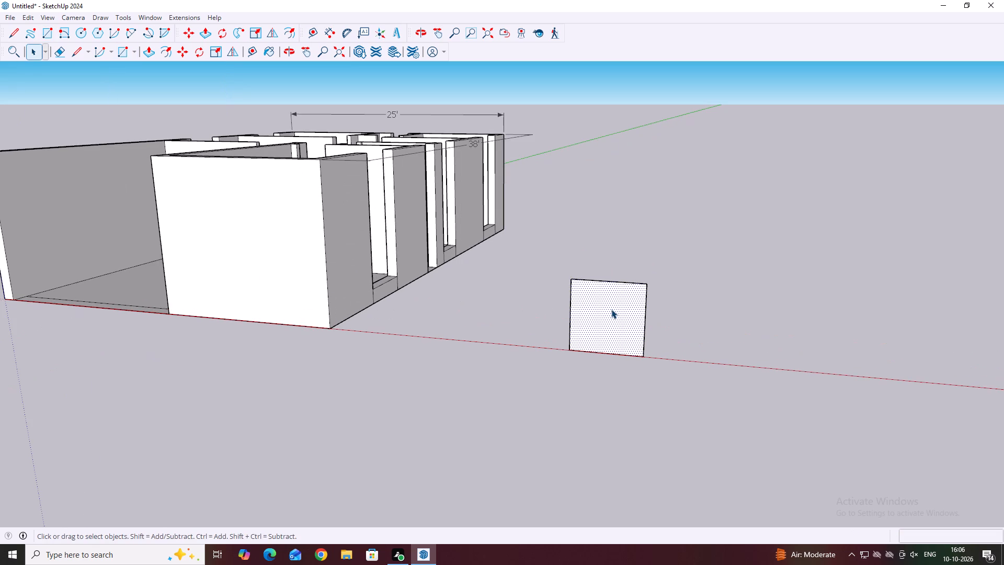
key("f")
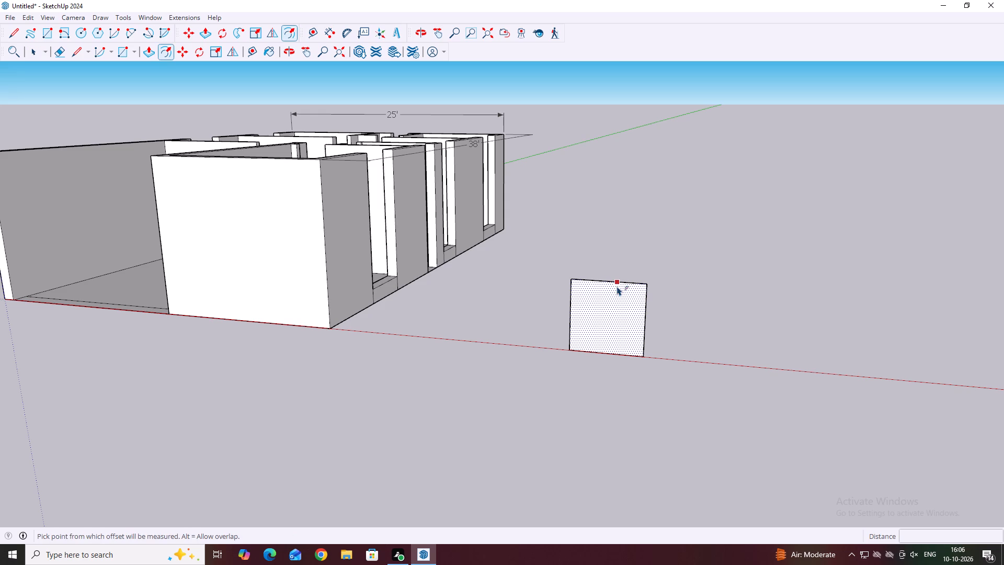
left_click(615, 281)
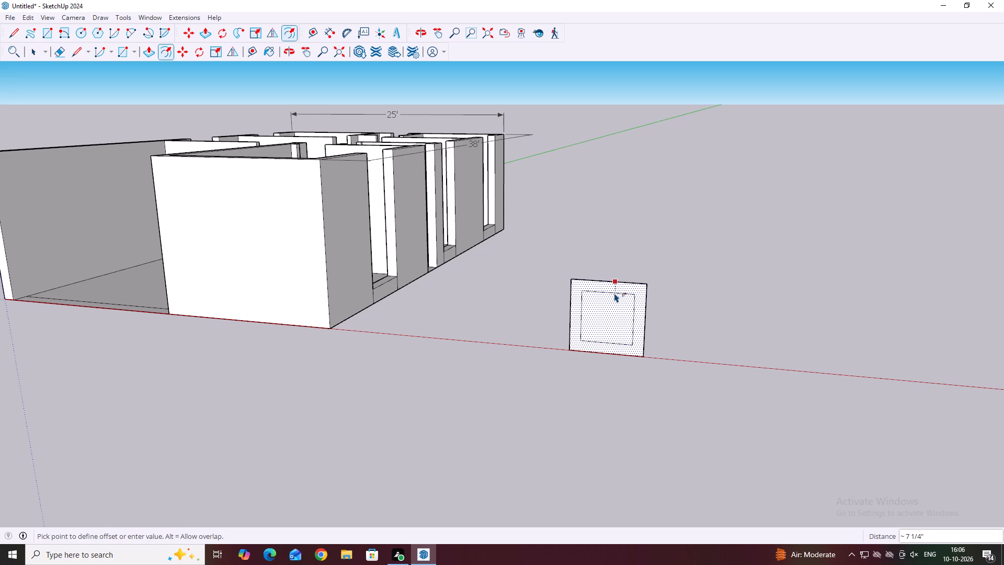
key("1")
key("Return")
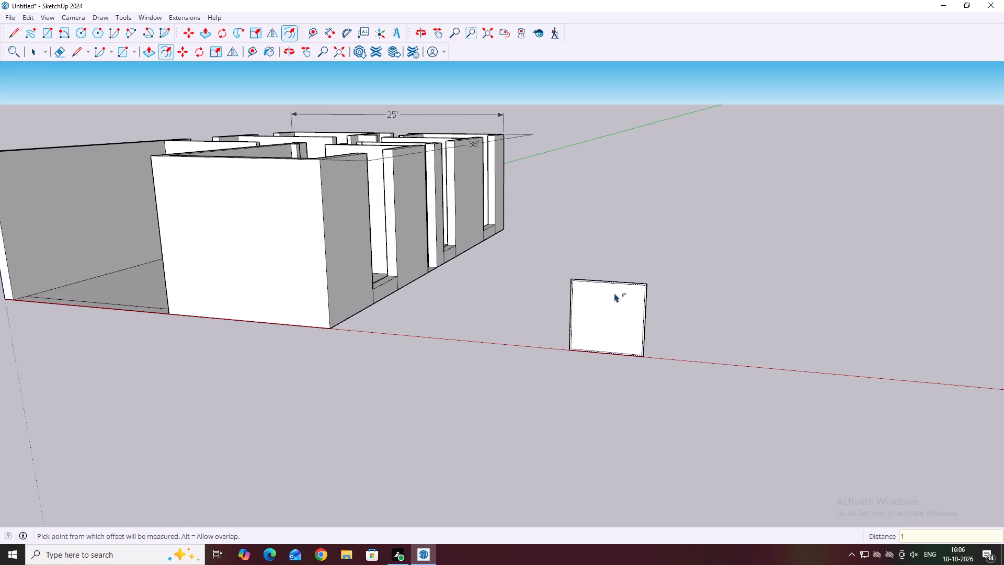
scroll(624, 298, "up", 4)
key("space")
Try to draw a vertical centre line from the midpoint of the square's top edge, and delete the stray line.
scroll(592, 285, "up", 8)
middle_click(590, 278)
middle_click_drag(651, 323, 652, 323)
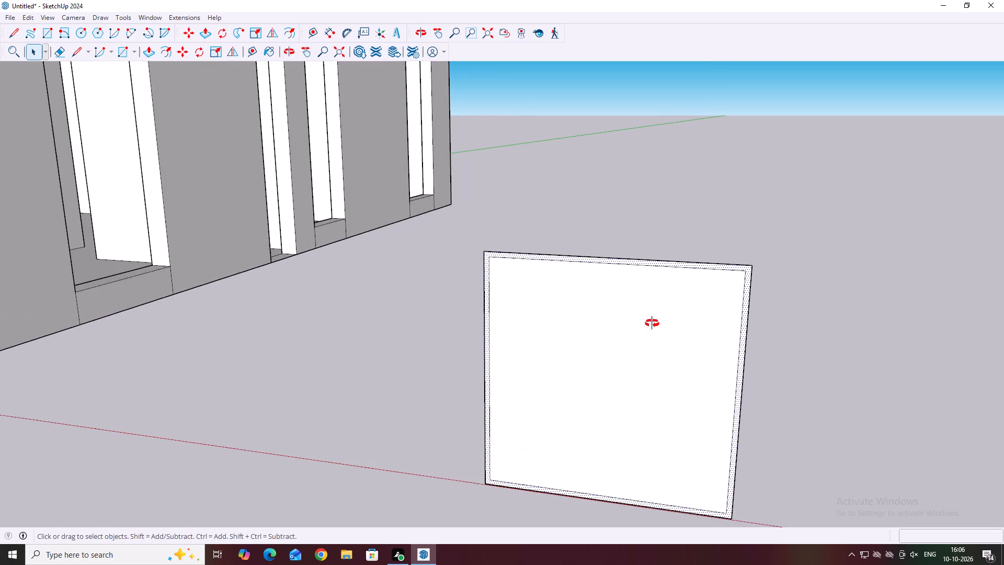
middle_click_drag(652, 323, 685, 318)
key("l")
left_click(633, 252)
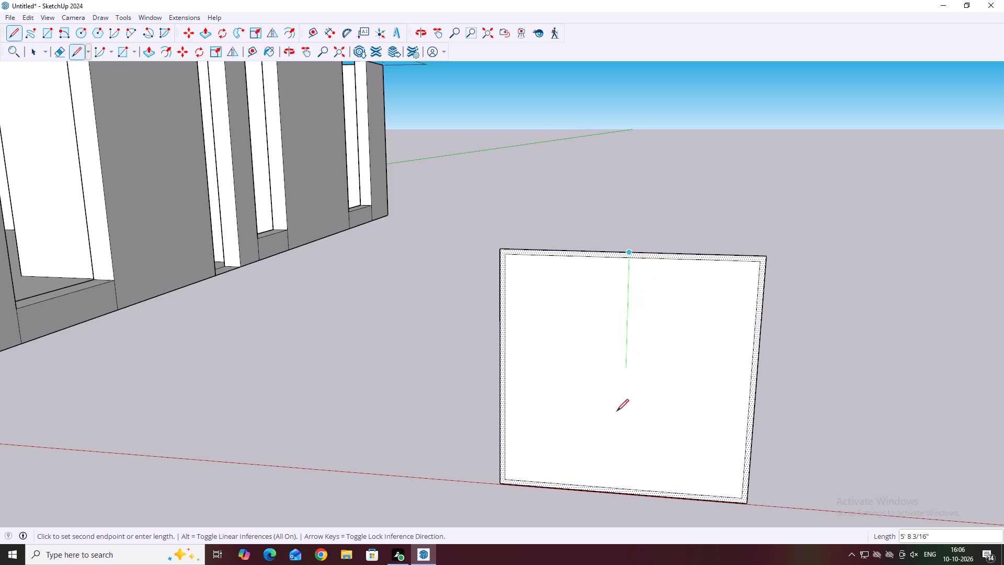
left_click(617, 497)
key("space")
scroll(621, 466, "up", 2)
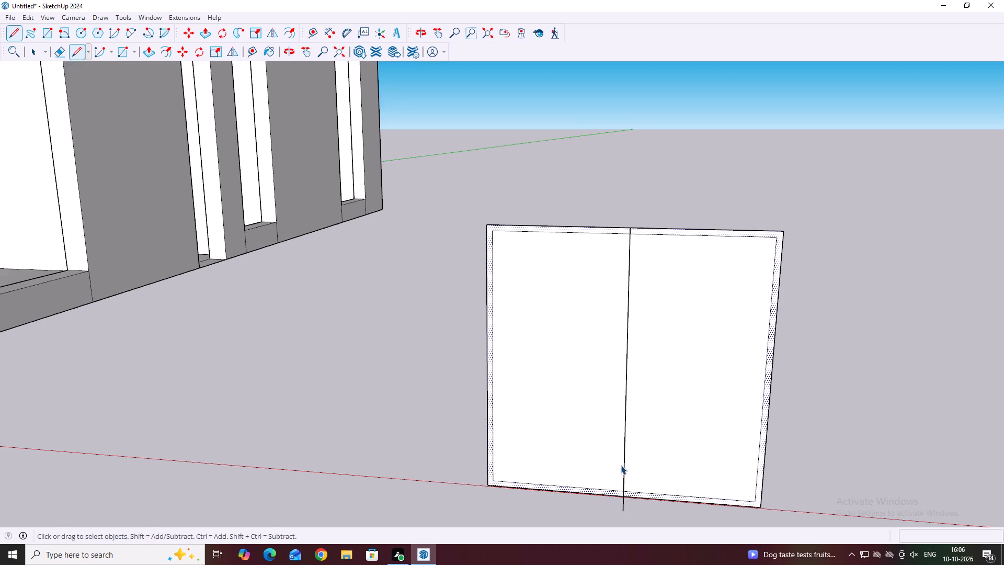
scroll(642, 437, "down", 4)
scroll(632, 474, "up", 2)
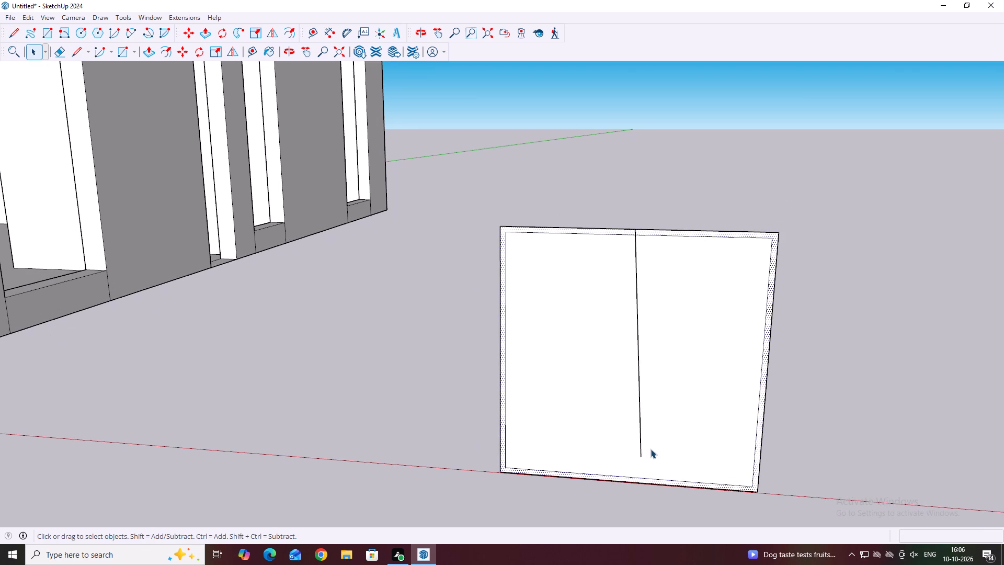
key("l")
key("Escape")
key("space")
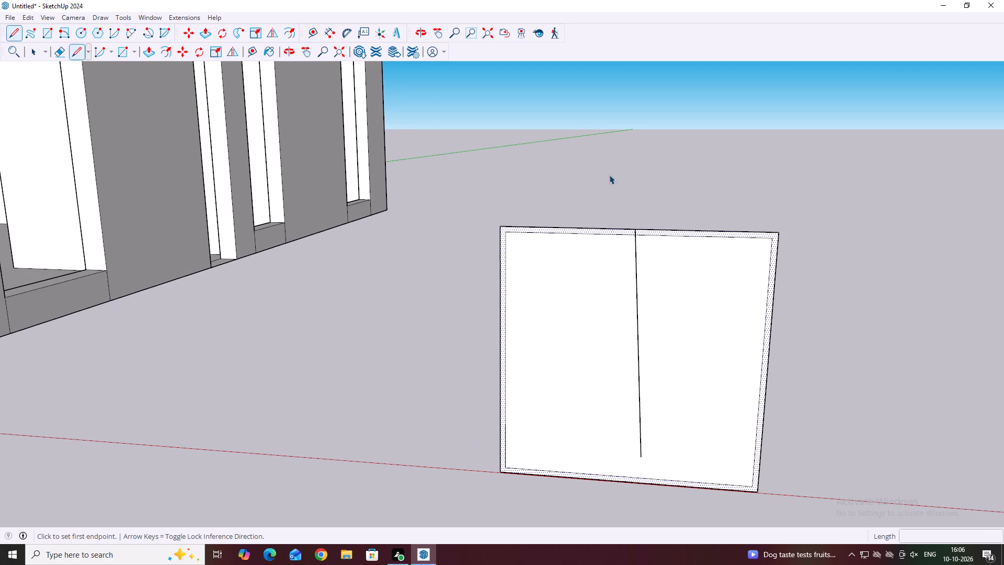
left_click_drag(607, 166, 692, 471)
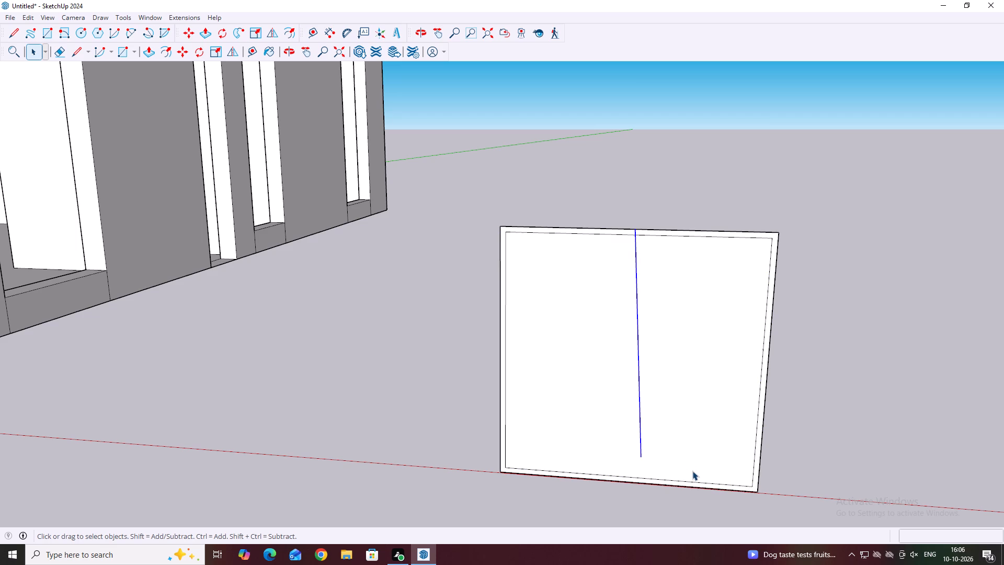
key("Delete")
Draw a 4' vertical centre line from the midpoint of the square's bottom edge to its top edge.
middle_click_drag(582, 403, 609, 397)
key("l")
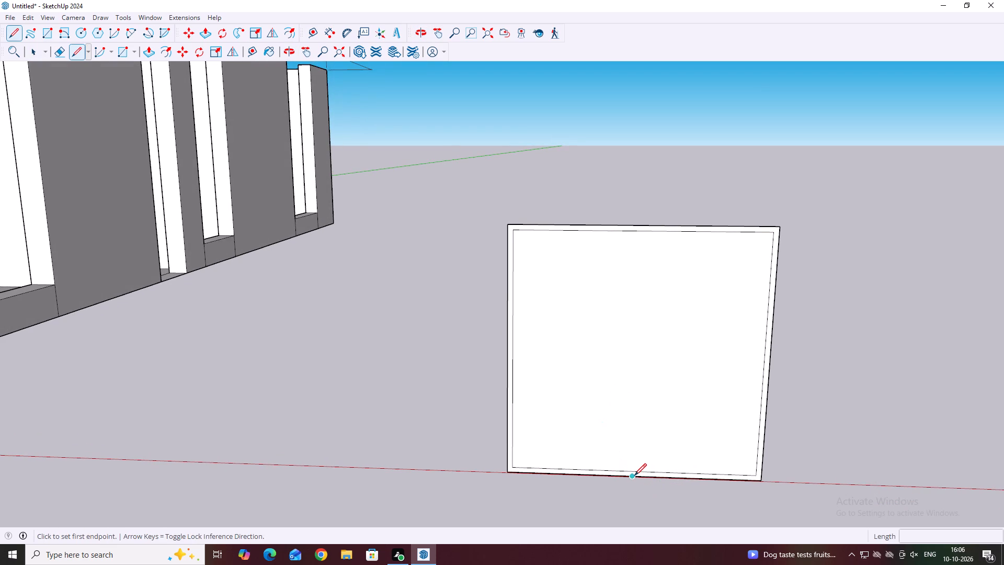
left_click(633, 476)
left_click(640, 225)
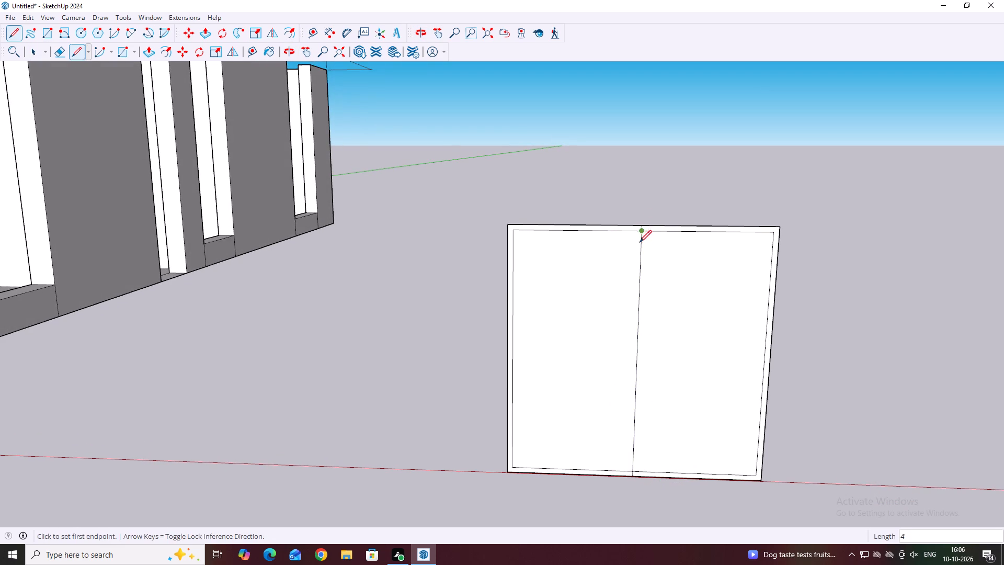
key("space")
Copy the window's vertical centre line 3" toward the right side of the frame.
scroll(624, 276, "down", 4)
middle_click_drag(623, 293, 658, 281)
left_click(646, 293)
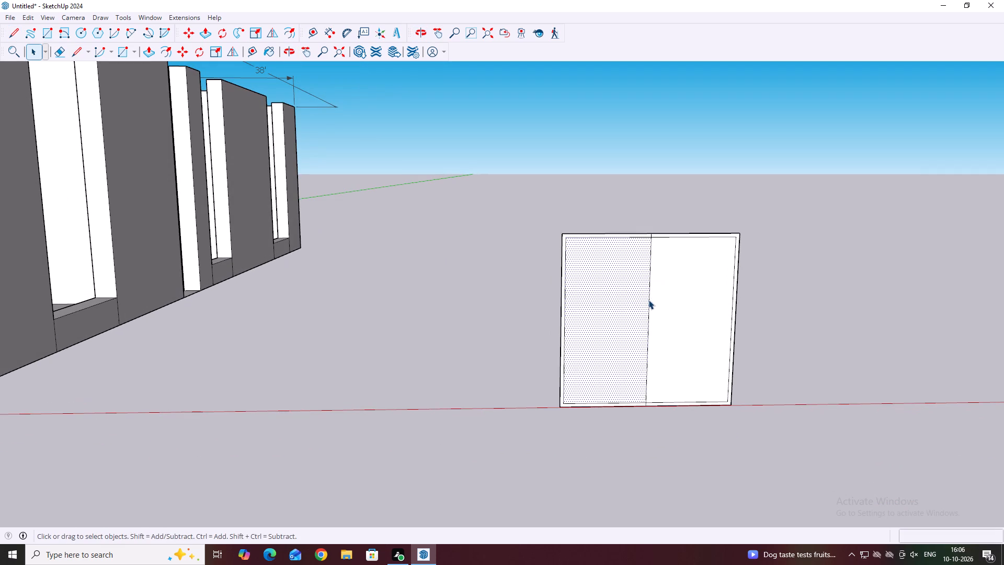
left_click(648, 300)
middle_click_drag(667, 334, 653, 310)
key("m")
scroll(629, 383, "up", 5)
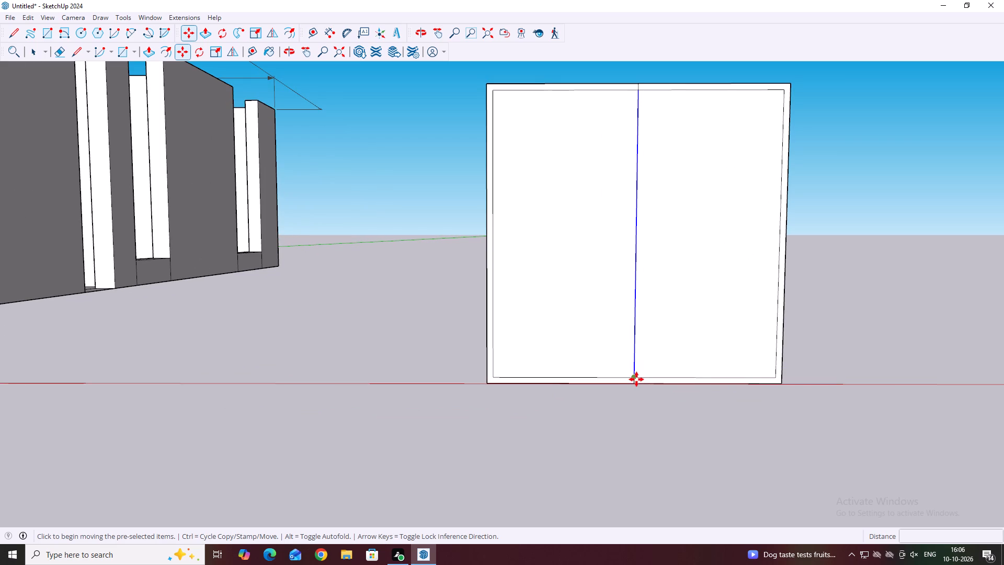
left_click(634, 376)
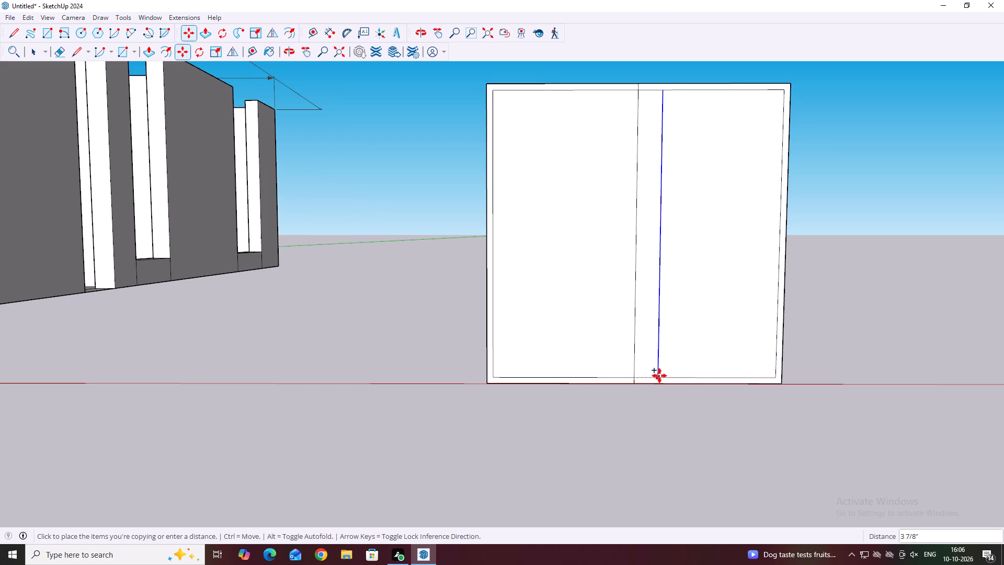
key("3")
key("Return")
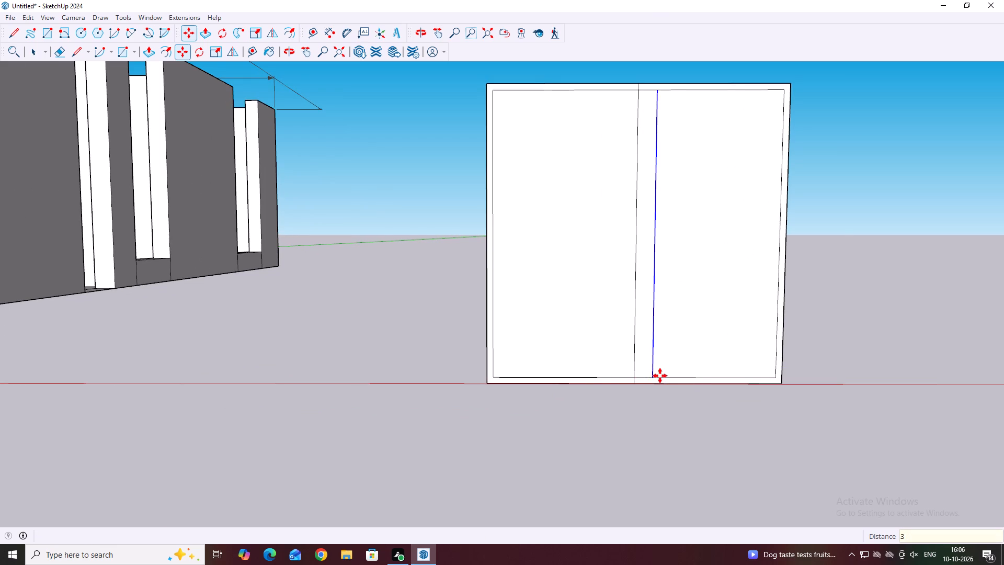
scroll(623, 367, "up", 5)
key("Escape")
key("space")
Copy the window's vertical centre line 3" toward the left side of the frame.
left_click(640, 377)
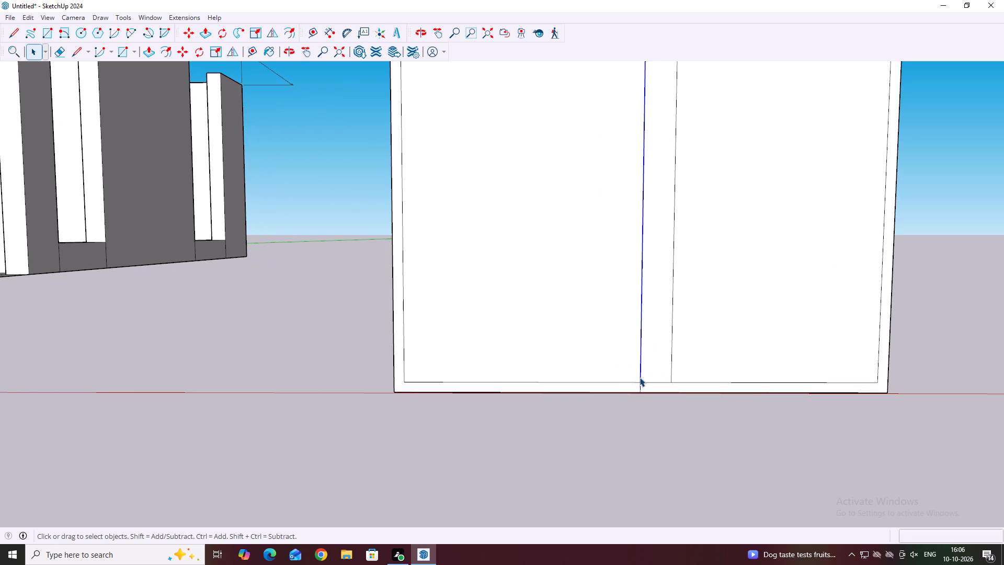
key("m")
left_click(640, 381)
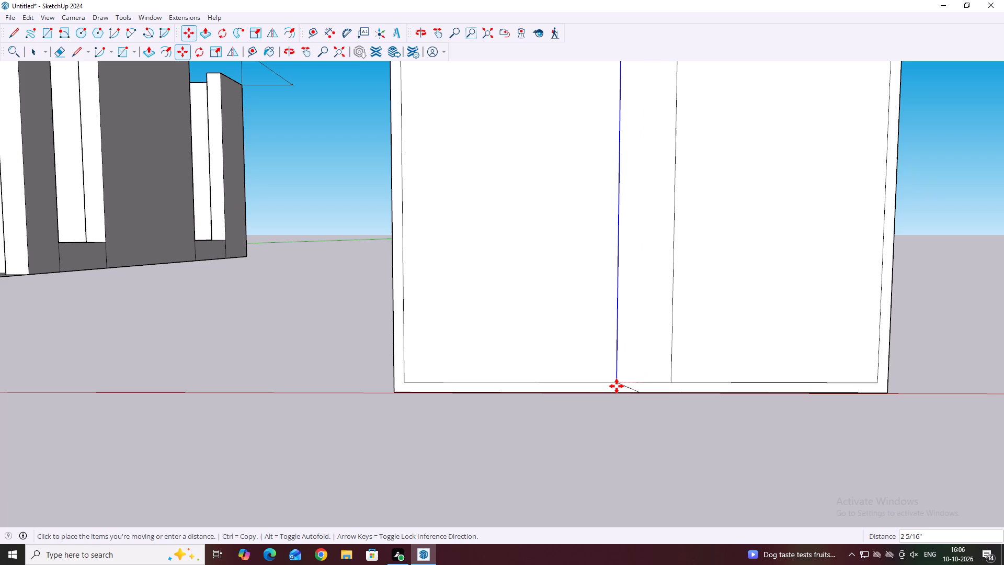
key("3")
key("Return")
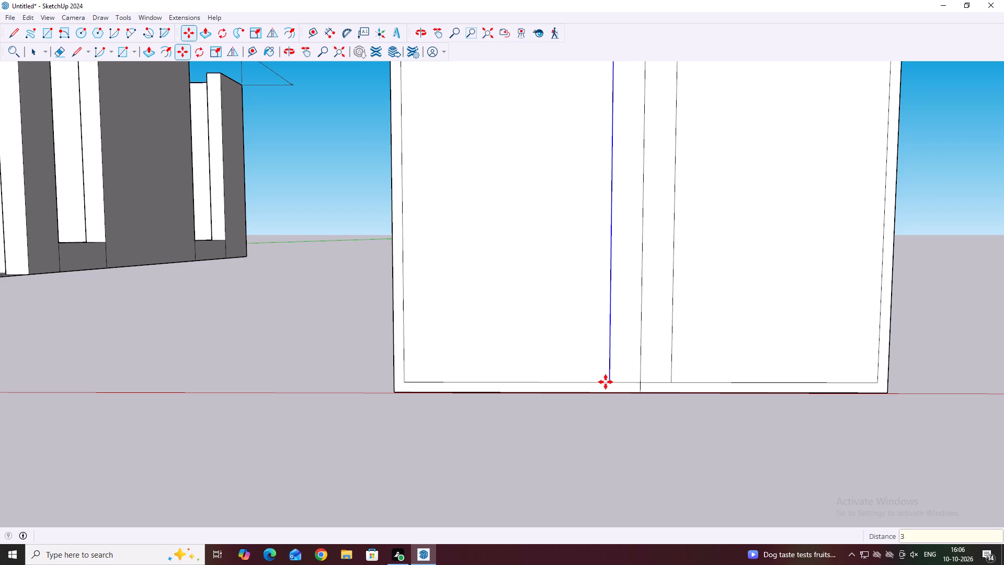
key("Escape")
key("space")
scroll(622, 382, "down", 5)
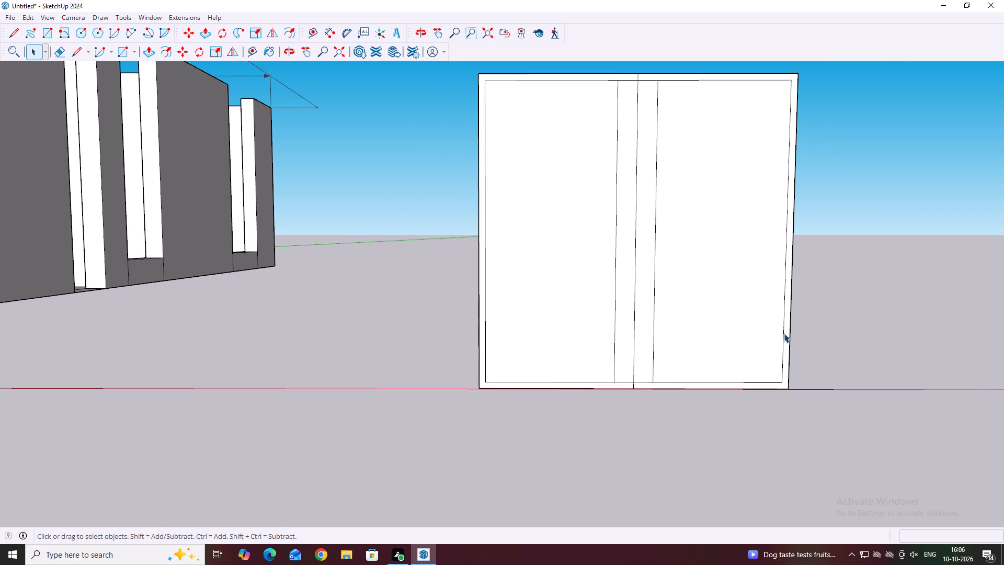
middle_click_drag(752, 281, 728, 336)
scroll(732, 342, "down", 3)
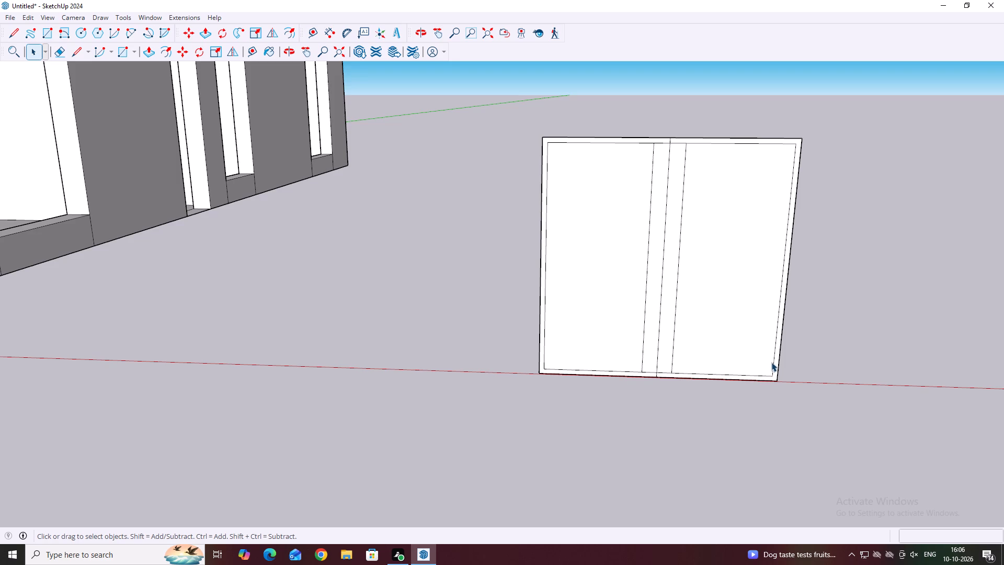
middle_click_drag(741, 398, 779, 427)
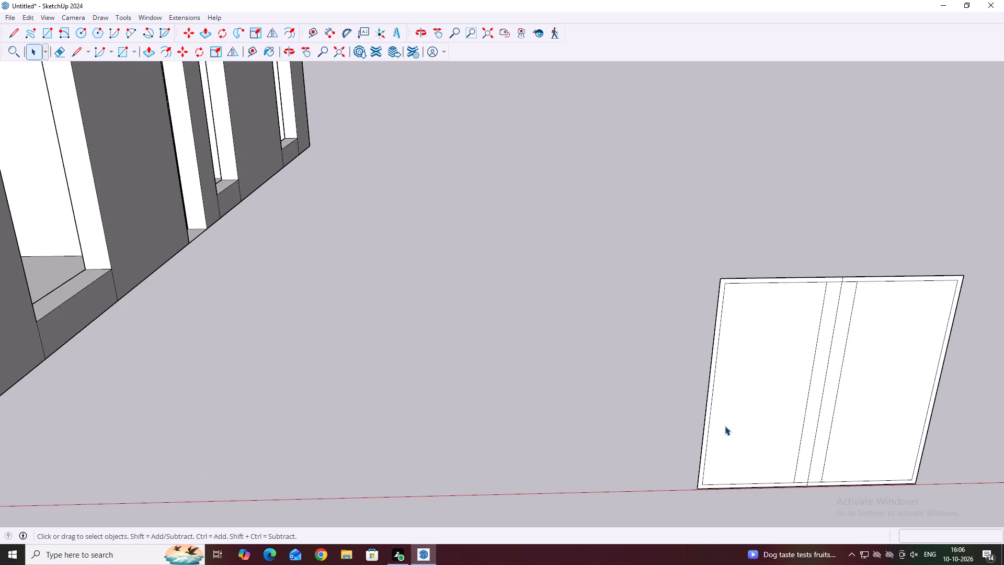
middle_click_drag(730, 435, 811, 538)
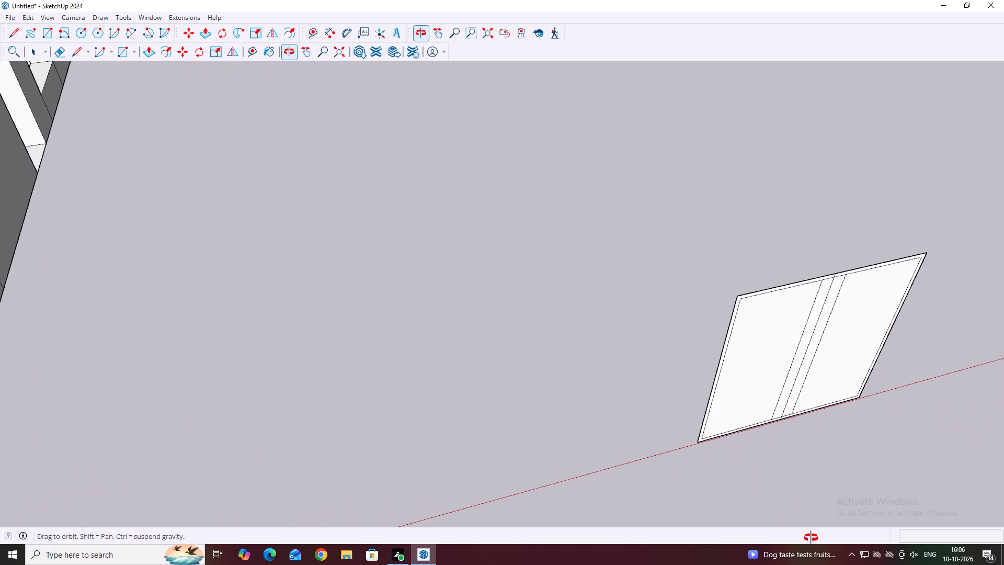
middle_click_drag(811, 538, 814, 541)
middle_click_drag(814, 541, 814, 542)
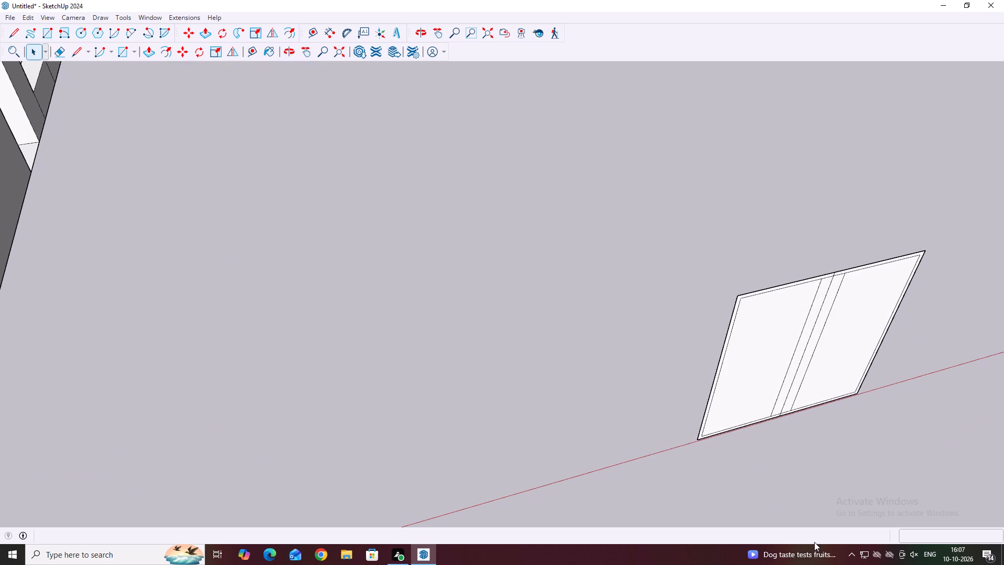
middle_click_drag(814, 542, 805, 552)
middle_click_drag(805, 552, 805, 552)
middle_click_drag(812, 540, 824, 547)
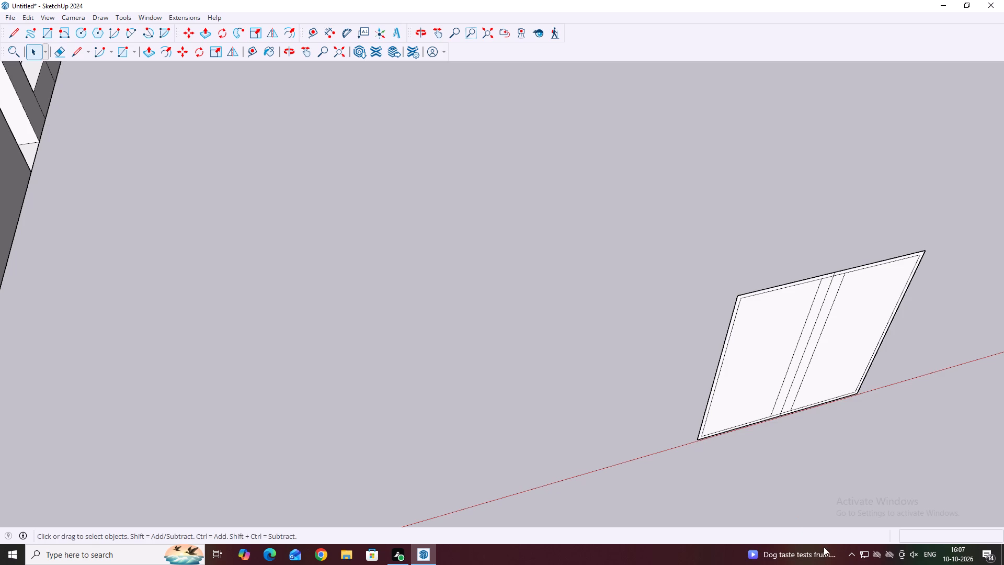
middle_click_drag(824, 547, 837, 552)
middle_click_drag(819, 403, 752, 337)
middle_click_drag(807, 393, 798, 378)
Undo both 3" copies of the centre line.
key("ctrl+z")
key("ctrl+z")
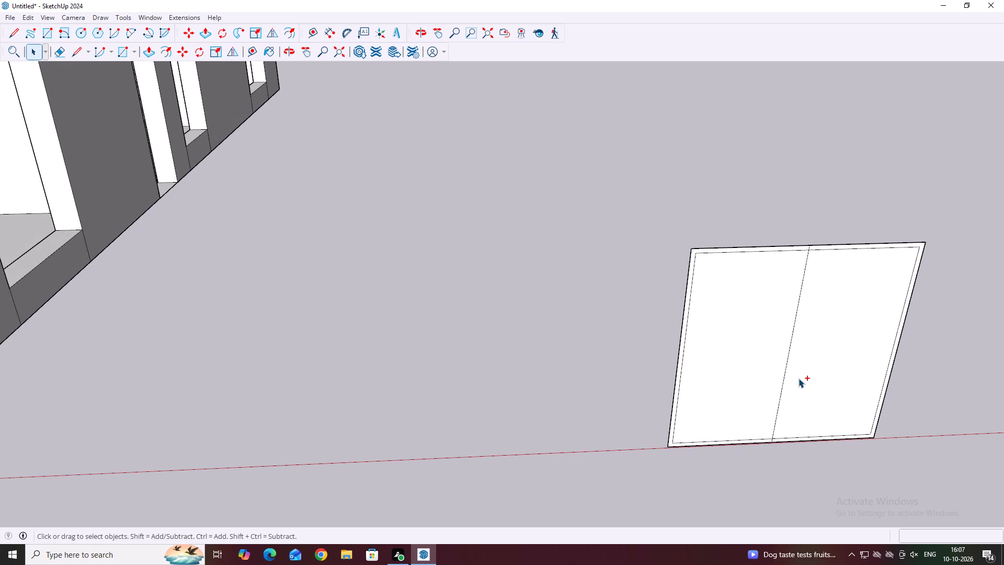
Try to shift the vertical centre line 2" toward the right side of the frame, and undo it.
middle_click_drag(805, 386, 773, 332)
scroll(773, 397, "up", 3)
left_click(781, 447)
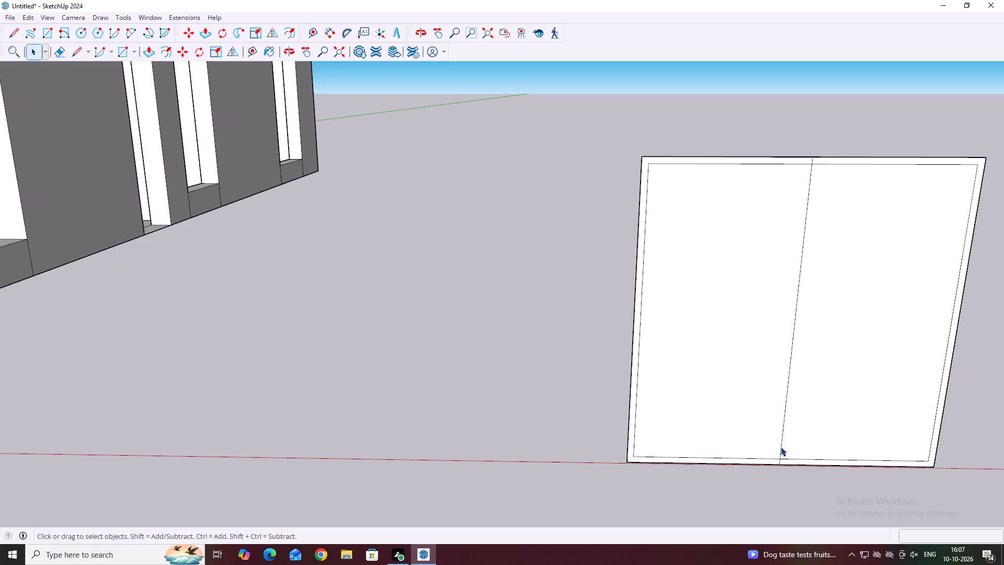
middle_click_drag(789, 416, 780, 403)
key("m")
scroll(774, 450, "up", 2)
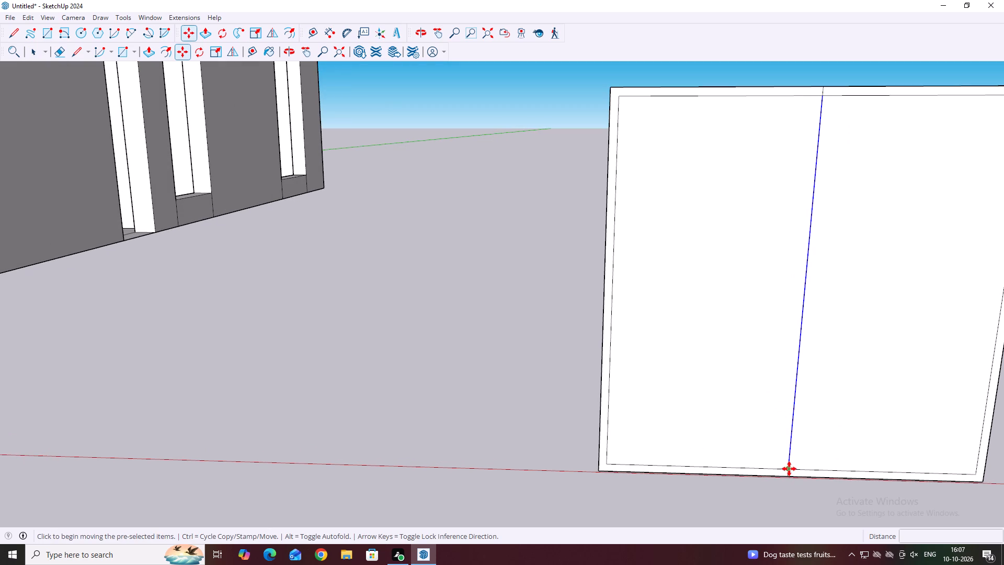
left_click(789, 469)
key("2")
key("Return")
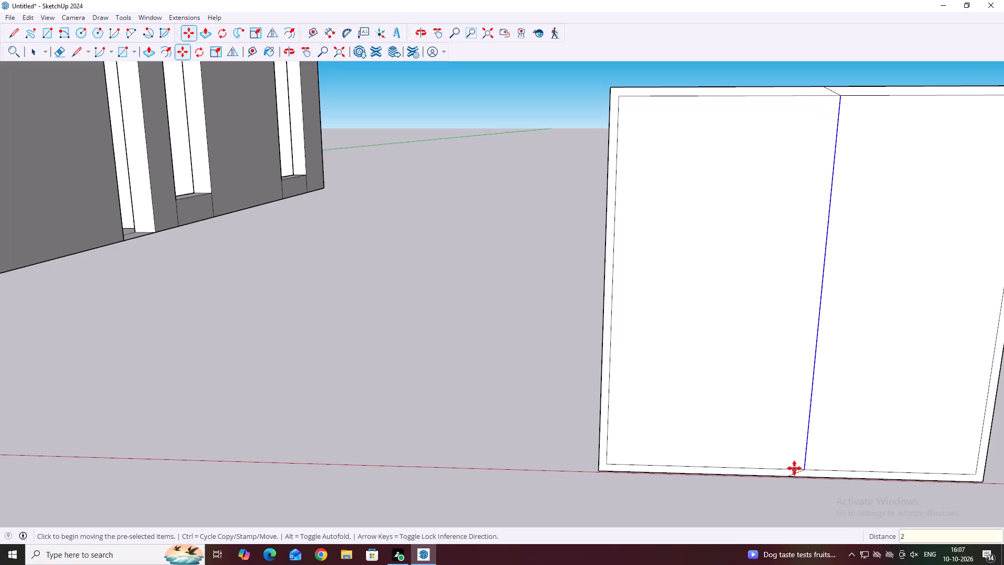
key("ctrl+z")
Copy the window's vertical centre line 1" toward the right side of the frame.
scroll(794, 468, "up", 4)
left_click(785, 471)
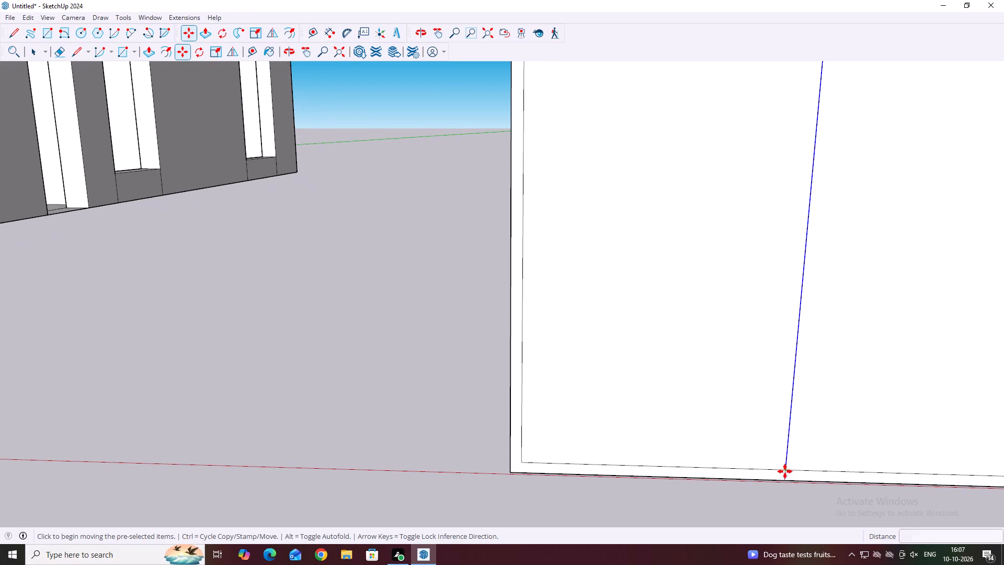
key("1")
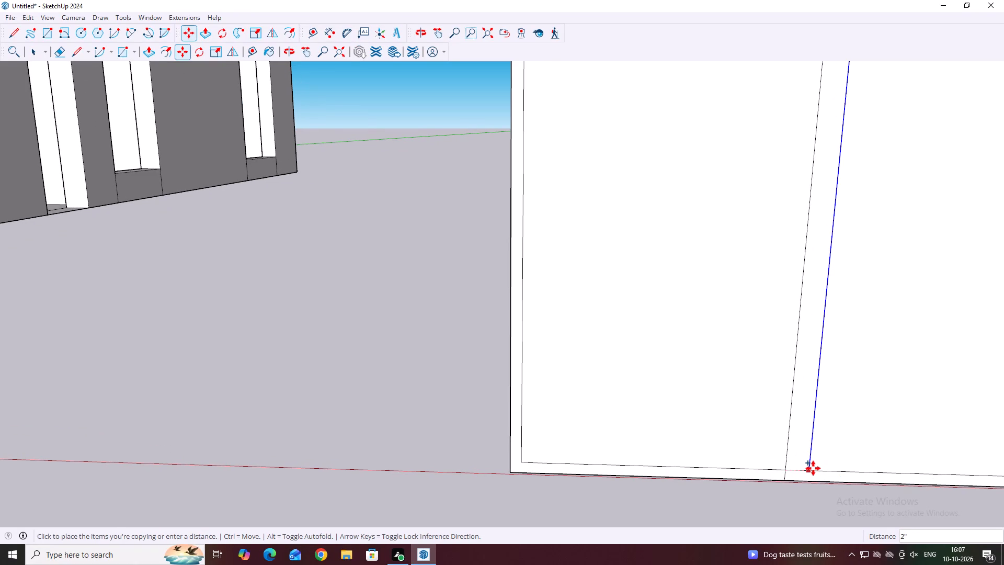
key("Return")
scroll(795, 469, "up", 5)
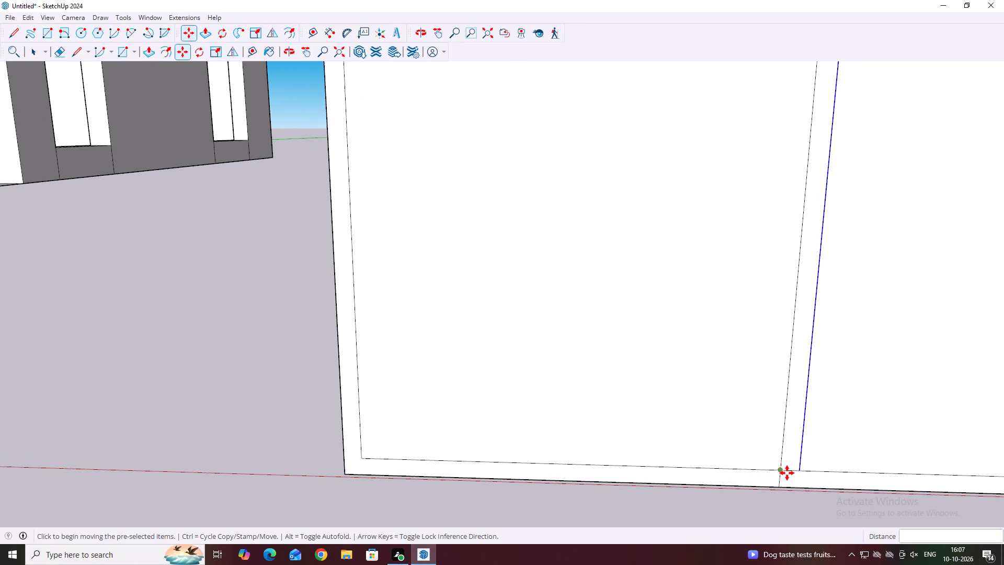
scroll(787, 473, "up", 1)
key("Escape")
key("space")
Copy the window's vertical centre line 1" toward the left side of the frame.
left_click(780, 466)
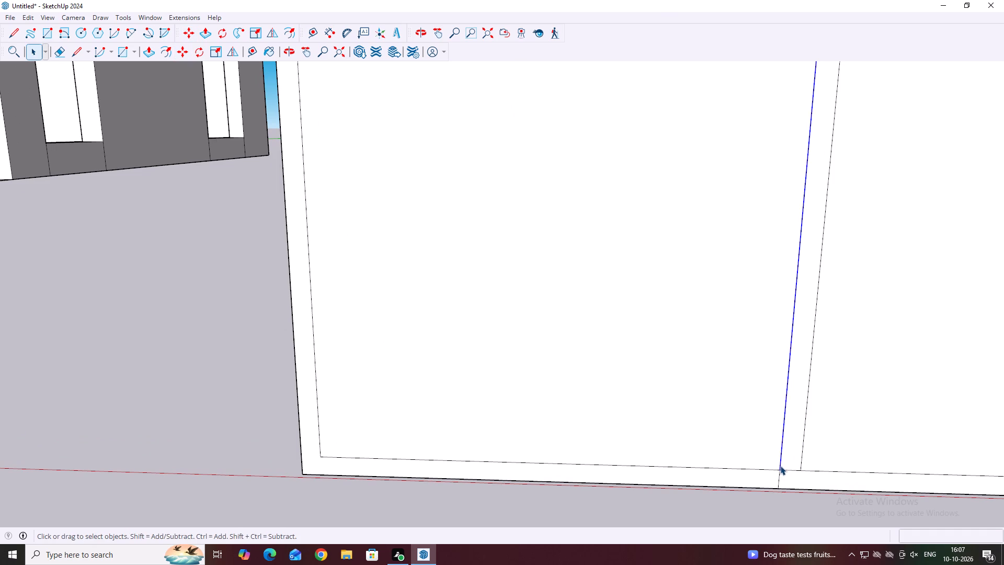
key("m")
left_click(781, 468)
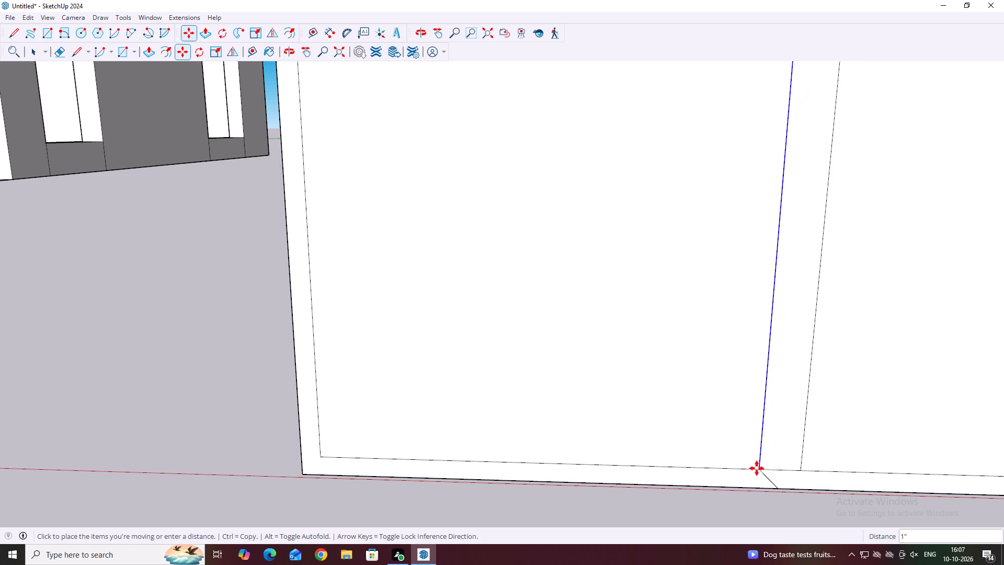
left_click(757, 468)
scroll(680, 333, "down", 7)
key("Escape")
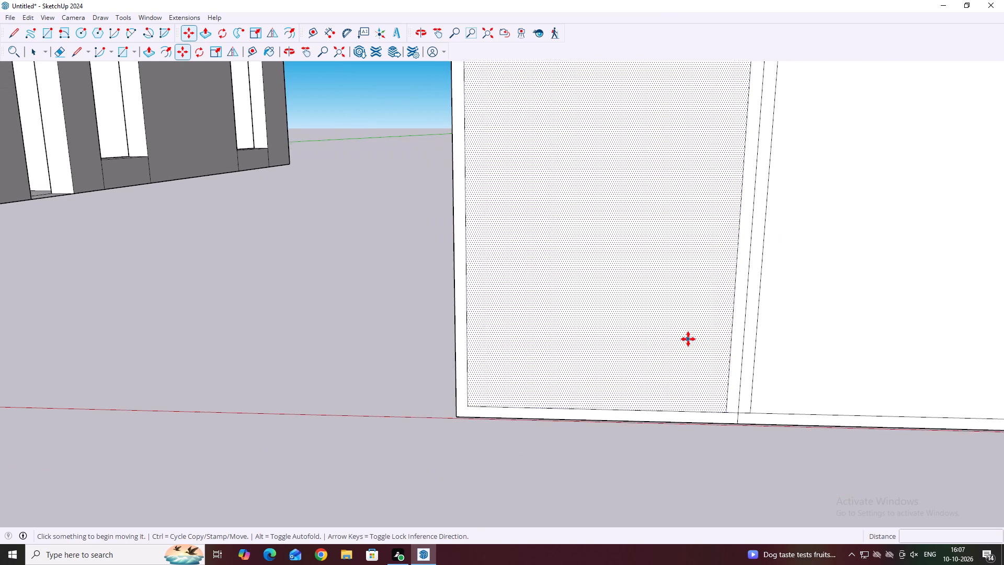
scroll(688, 339, "down", 5)
key("space")
Copy the inner outline's right vertical edge about 1" inward to form the right sash border.
left_click(887, 318)
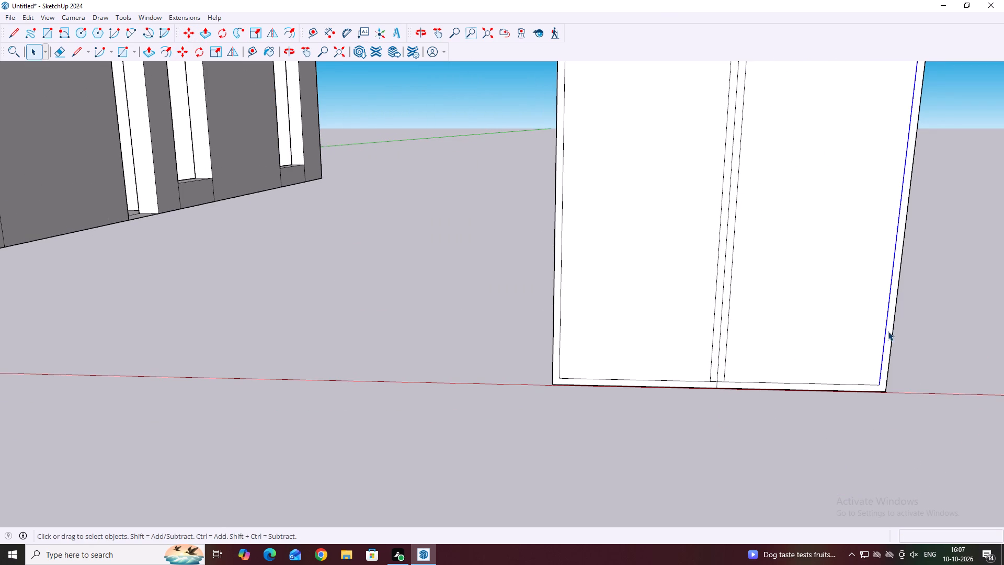
scroll(873, 342, "down", 5)
middle_click_drag(889, 340, 863, 357)
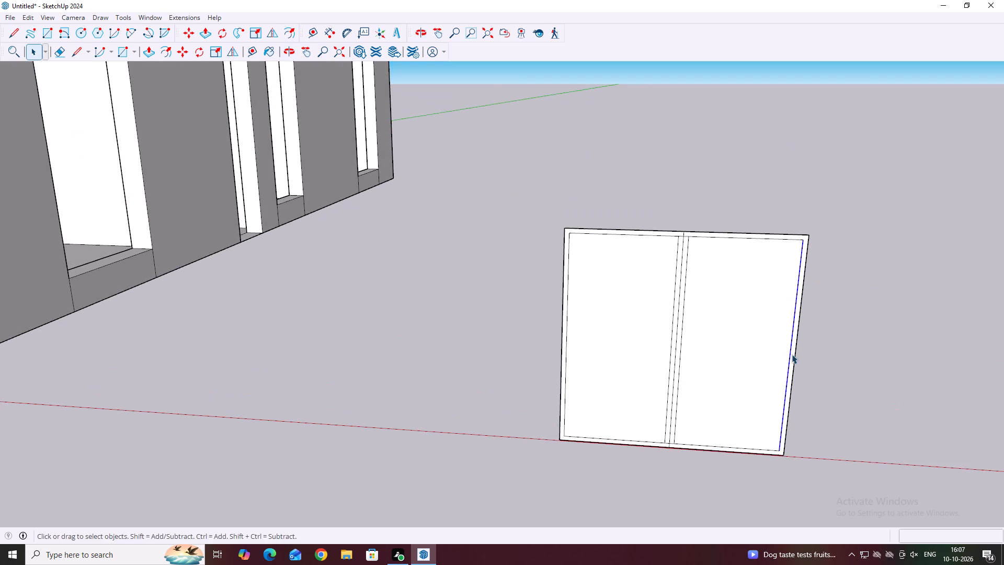
scroll(778, 398, "up", 2)
middle_click_drag(780, 415, 785, 409)
scroll(780, 452, "up", 4)
middle_click(785, 470)
key("m")
scroll(779, 471, "up", 1)
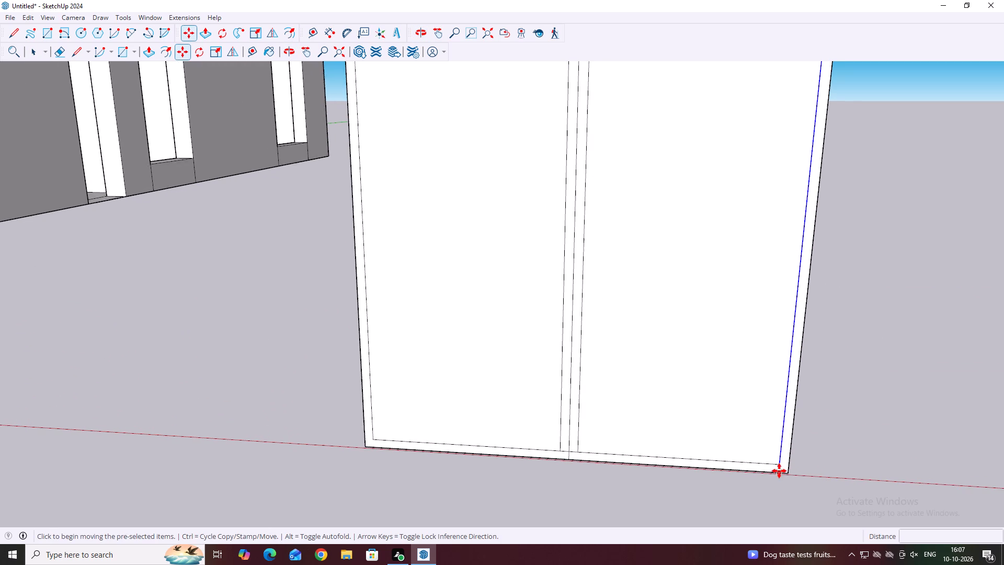
scroll(779, 471, "up", 1)
left_click(779, 466)
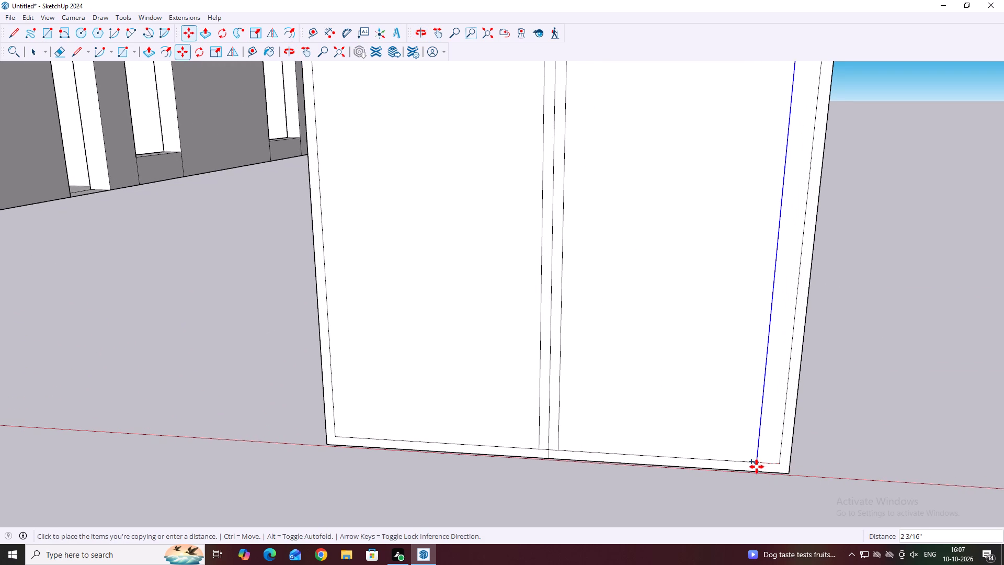
left_click(771, 466)
key("Escape")
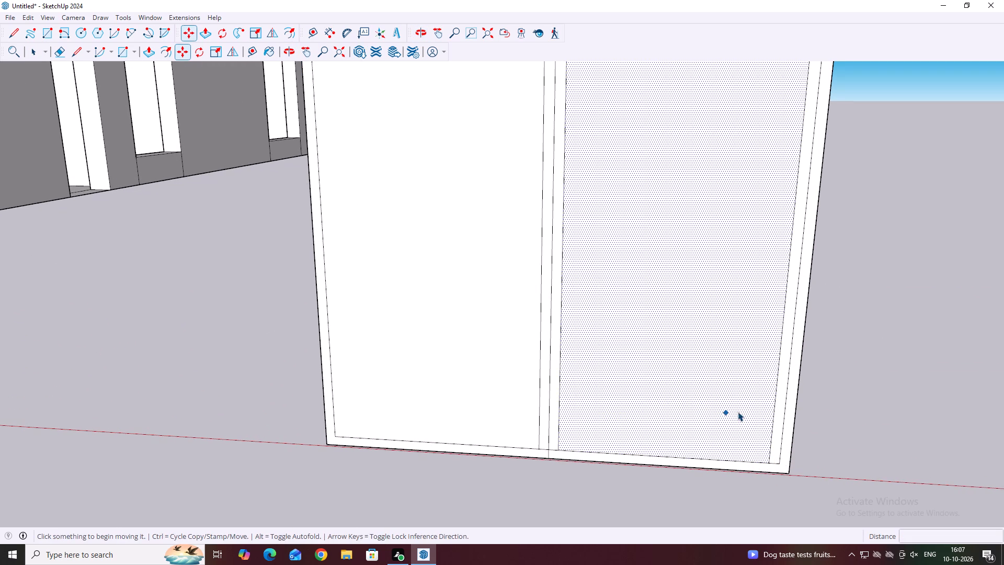
key("space")
Copy the inner outline's left vertical edge 1" inward to form the left sash border, and clear the selection.
left_click(332, 381)
middle_click_drag(431, 360, 477, 288)
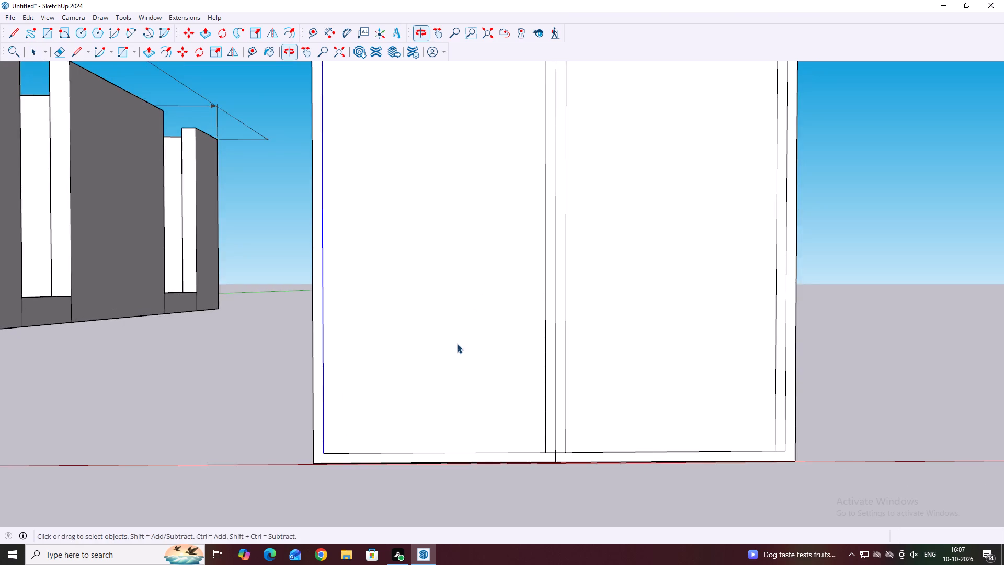
middle_click_drag(340, 431, 349, 417)
key("m")
scroll(314, 469, "up", 3)
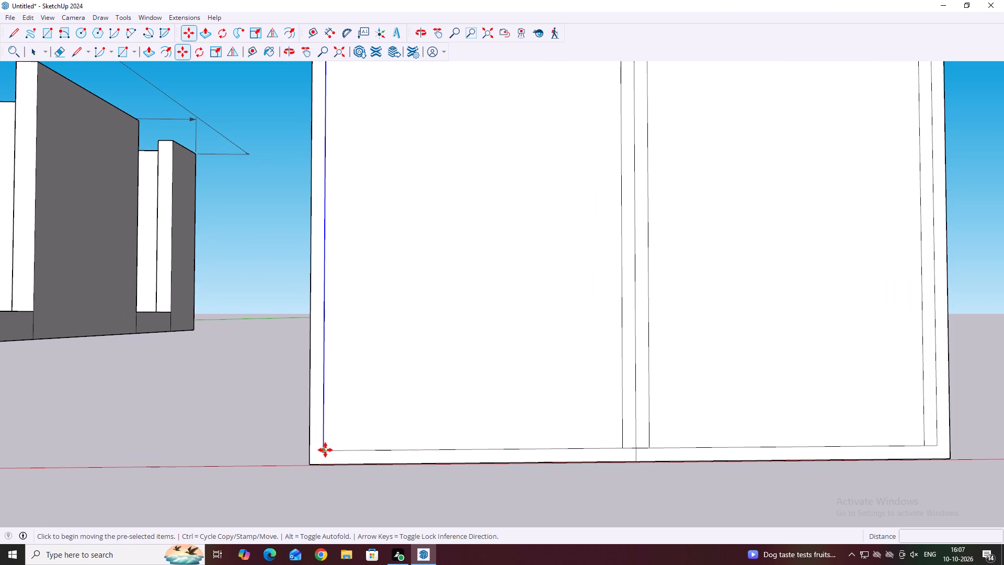
left_click(322, 450)
left_click(341, 450)
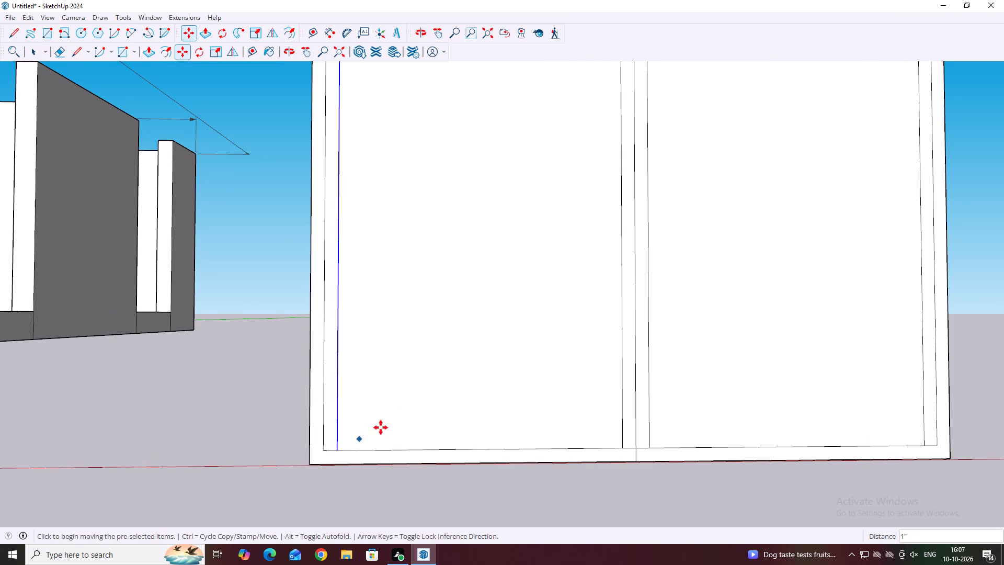
key("Escape")
scroll(485, 388, "down", 13)
key("space")
left_click(755, 315)
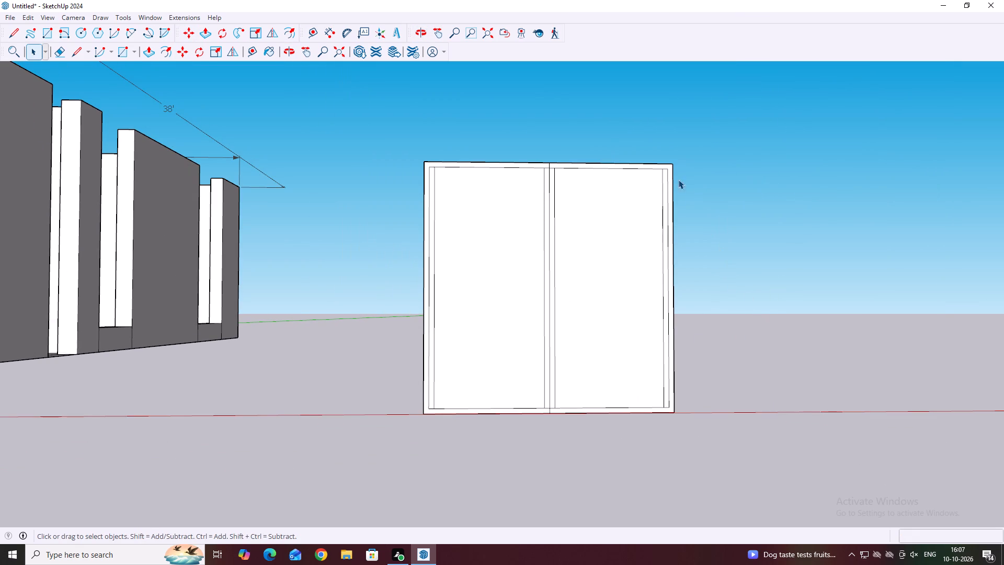
Erase the inner outline's original right vertical edge and its leftover stubs at the top and bottom corners.
middle_click_drag(667, 178, 636, 262)
key("e")
scroll(656, 166, "up", 6)
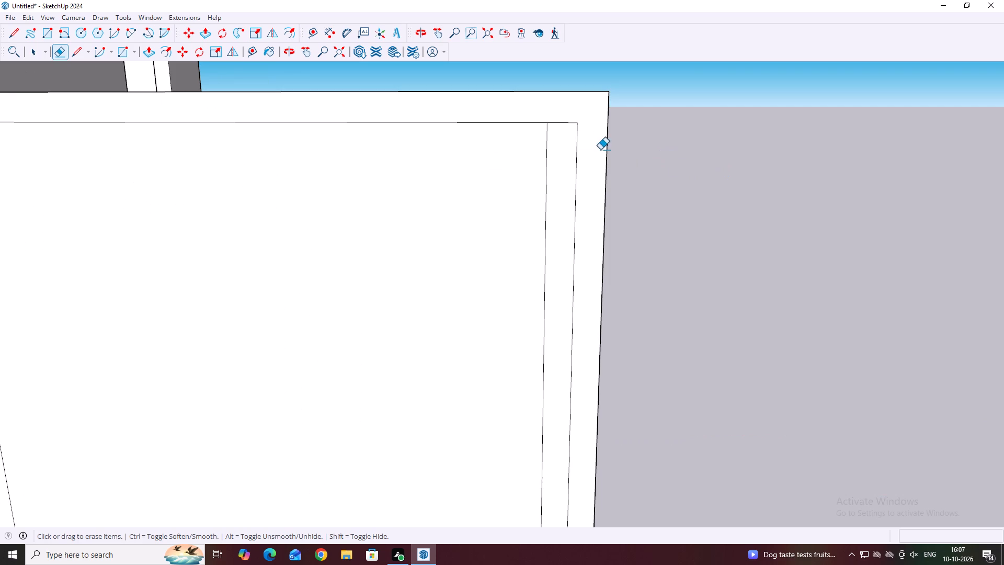
scroll(588, 130, "up", 3)
left_click_drag(566, 116, 577, 152)
scroll(630, 193, "down", 9)
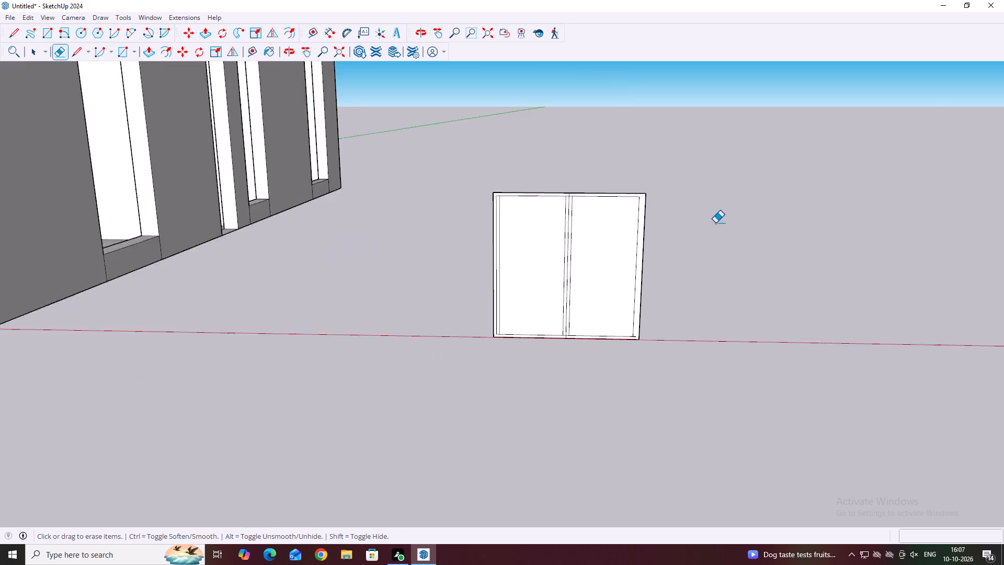
scroll(715, 223, "down", 4)
scroll(665, 276, "up", 15)
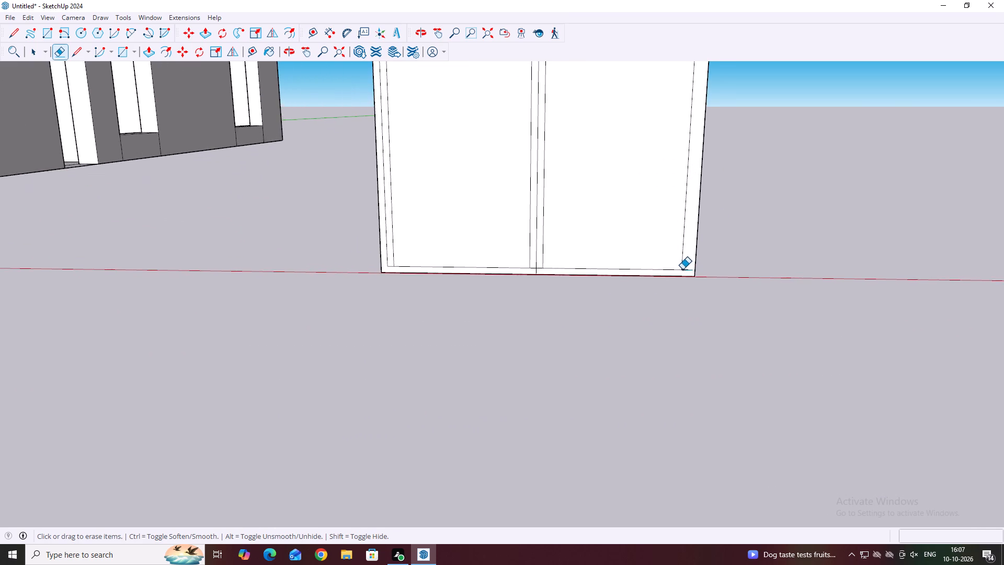
scroll(682, 269, "up", 3)
left_click(683, 269)
Erase the inner outline's original left vertical edge and its leftover stubs at the bottom and top corners.
scroll(768, 278, "down", 7)
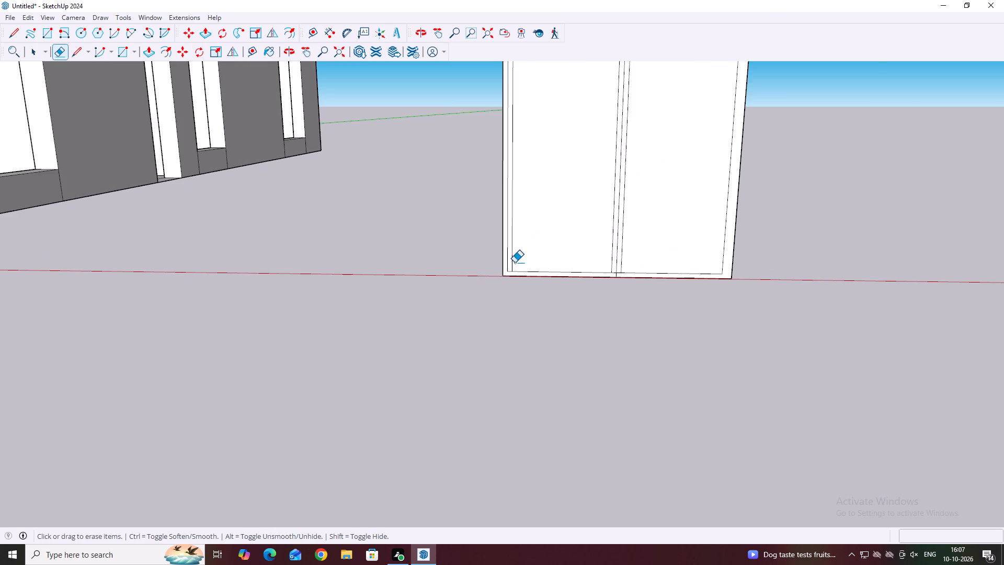
scroll(506, 266, "up", 15)
left_click_drag(522, 275, 510, 246)
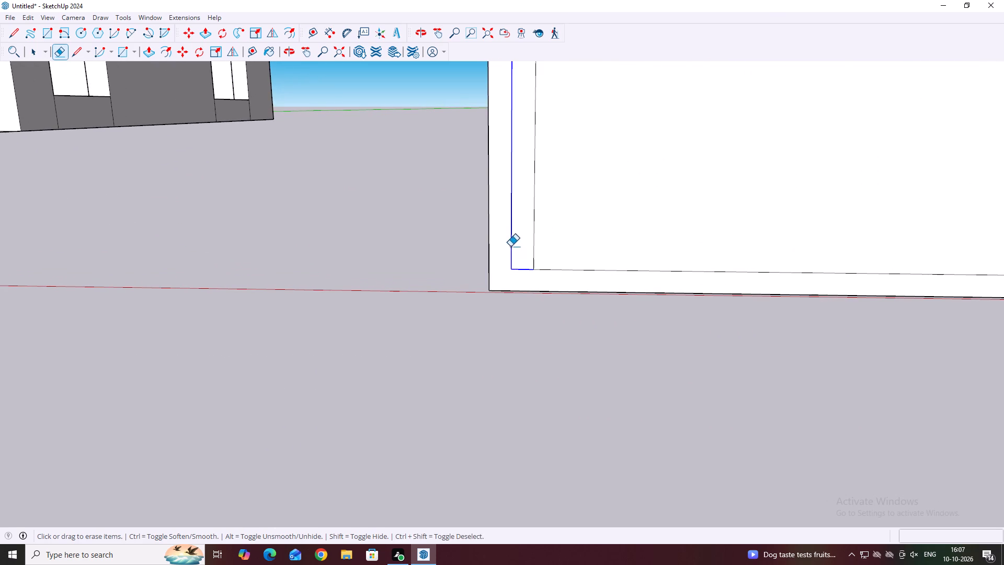
left_click_drag(510, 246, 510, 245)
scroll(547, 298, "down", 20)
scroll(547, 298, "down", 1)
scroll(577, 149, "up", 2)
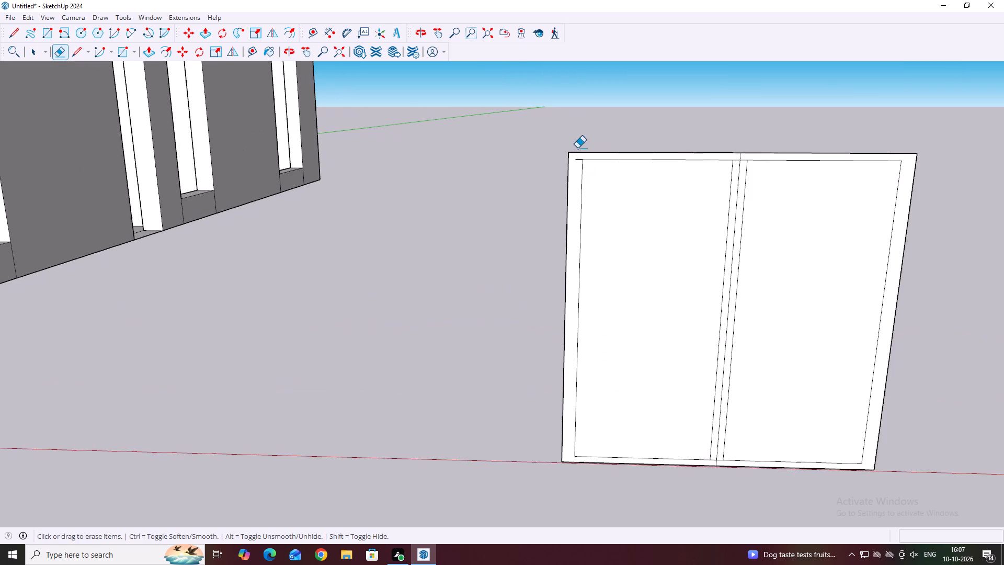
scroll(577, 148, "up", 8)
left_click(576, 160)
scroll(589, 219, "down", 6)
middle_click_drag(589, 219, 598, 208)
key("Escape")
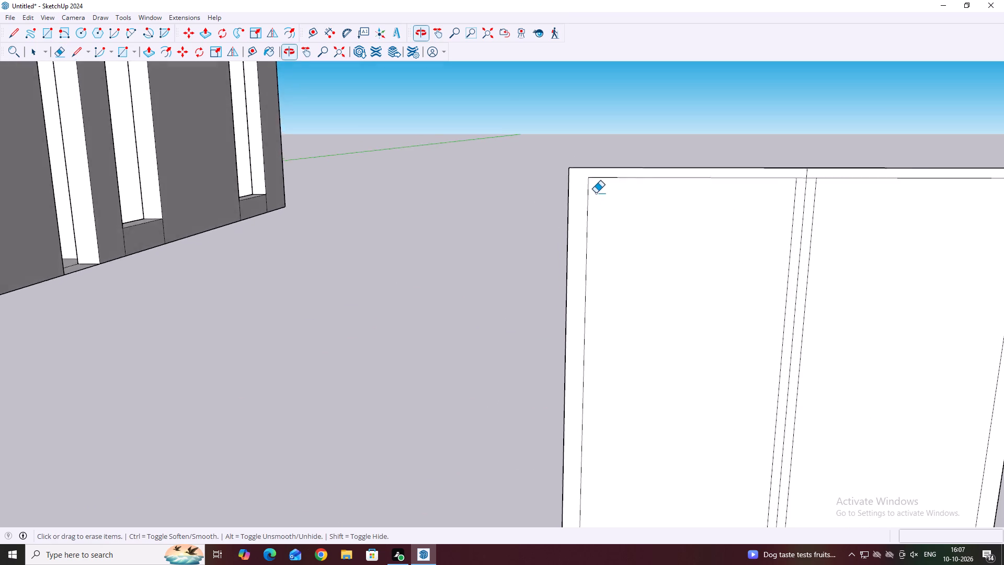
Erase the window's vertical centre line and the short line pieces crossing the mullion at its top and bottom.
scroll(596, 193, "down", 2)
scroll(738, 190, "up", 6)
left_click_drag(746, 175, 743, 187)
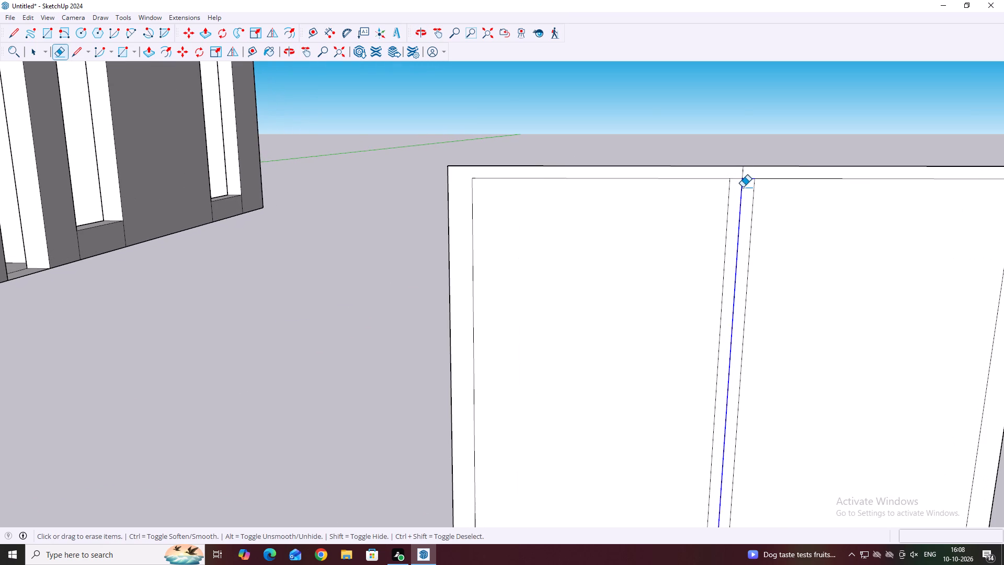
left_click_drag(743, 187, 740, 198)
left_click_drag(744, 172, 740, 180)
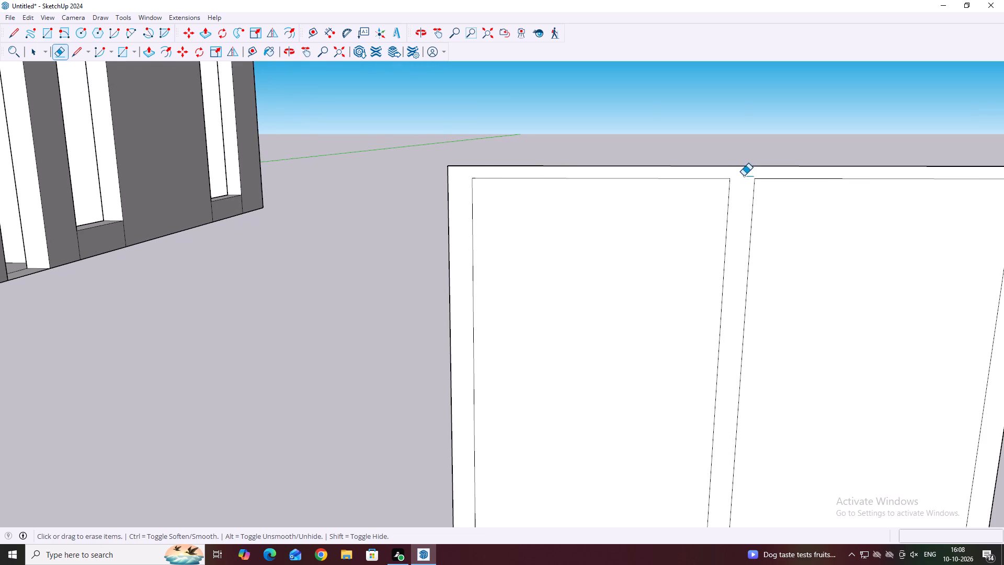
scroll(739, 184, "down", 7)
scroll(717, 460, "up", 11)
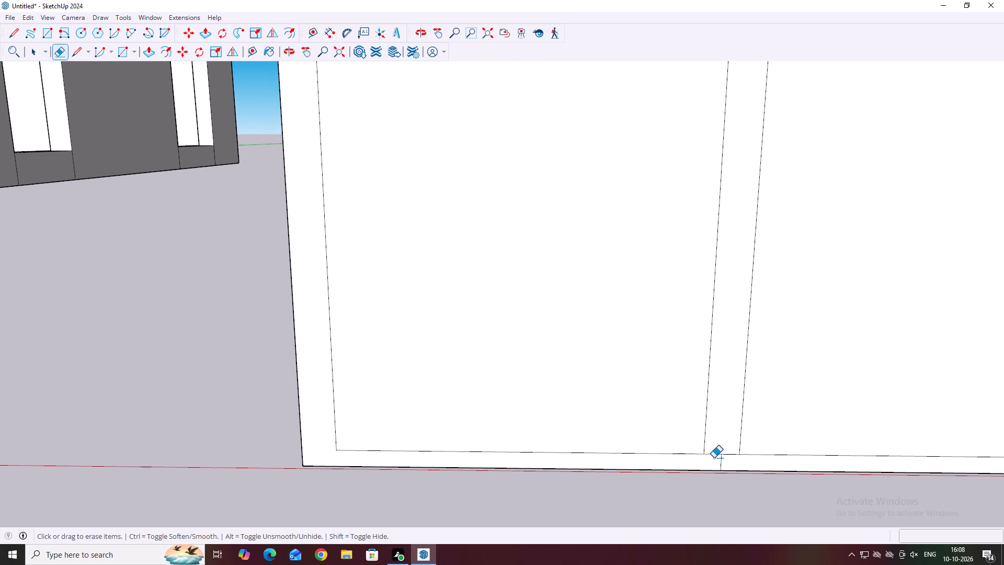
left_click_drag(712, 459, 721, 443)
left_click_drag(720, 460, 727, 453)
key("Escape")
Push/pull the window's frame face, including the central mullion, 1" toward the back.
scroll(686, 403, "down", 6)
scroll(656, 372, "down", 5)
key("space")
middle_click_drag(753, 341, 602, 286)
scroll(624, 325, "down", 2)
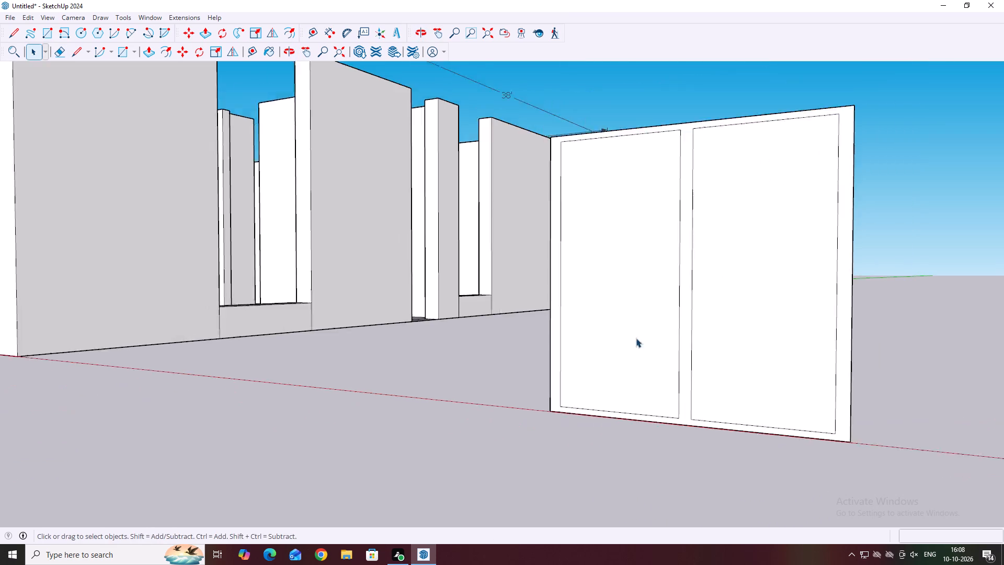
scroll(636, 338, "down", 4)
middle_click_drag(692, 365, 736, 362)
left_click(640, 285)
middle_click_drag(646, 291, 729, 349)
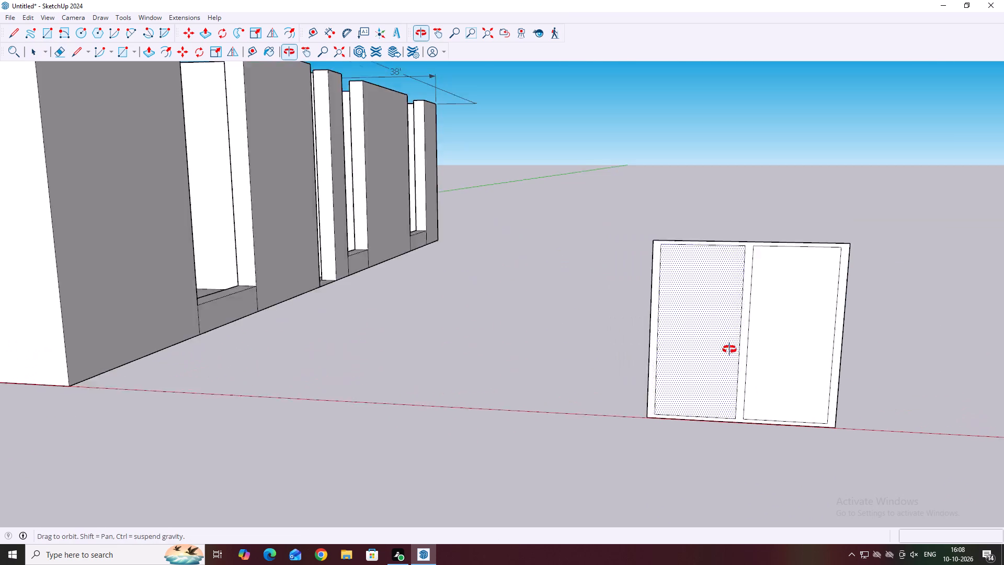
middle_click_drag(729, 349, 730, 349)
key("Escape")
scroll(778, 253, "up", 5)
left_click(756, 256)
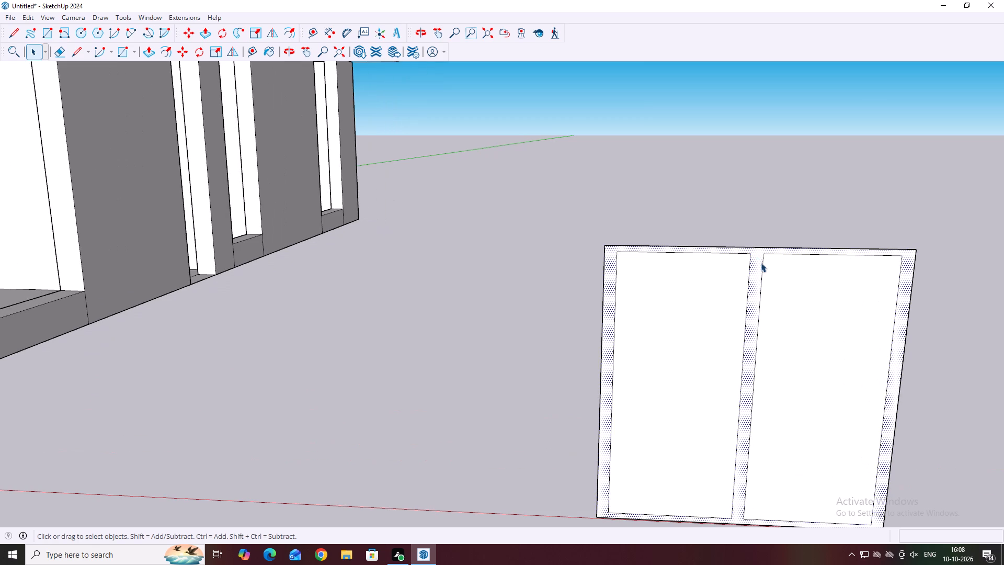
key("p")
left_click(755, 251)
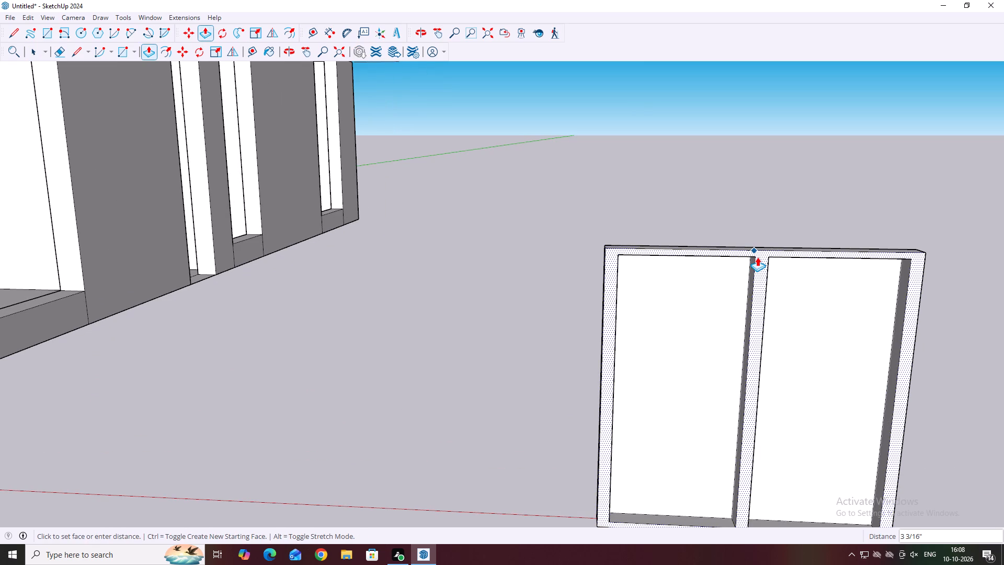
scroll(758, 257, "up", 2)
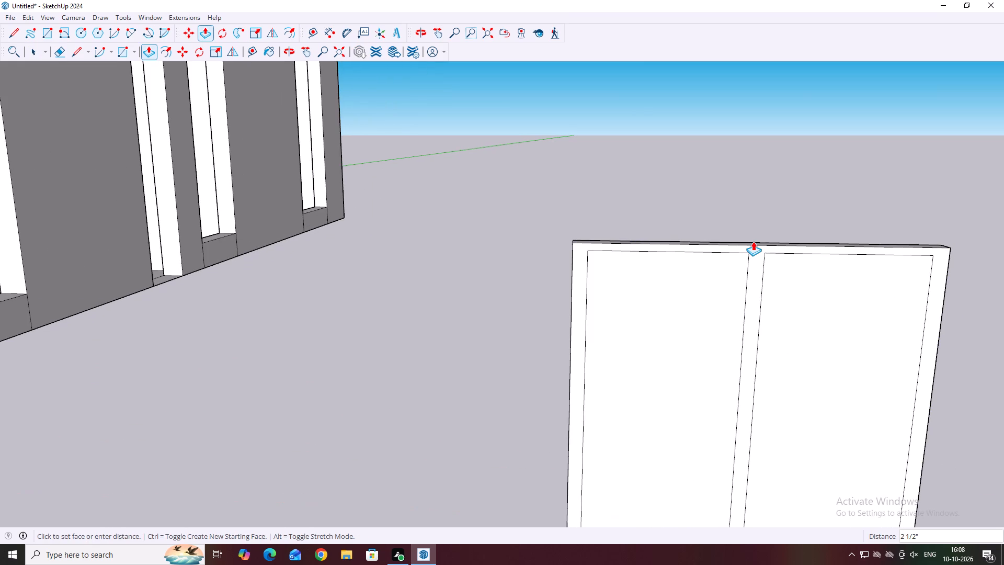
scroll(753, 241, "up", 1)
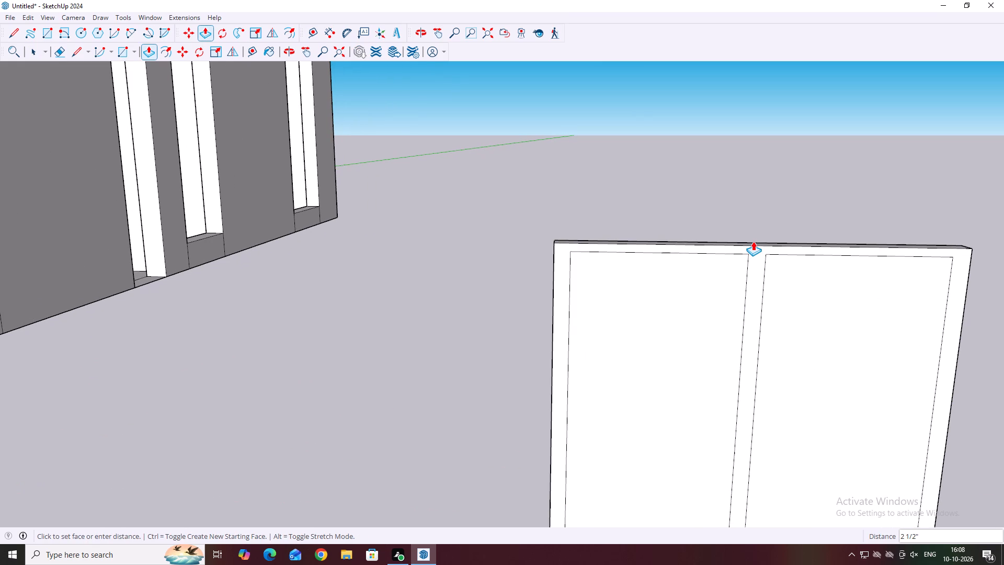
scroll(753, 241, "up", 2)
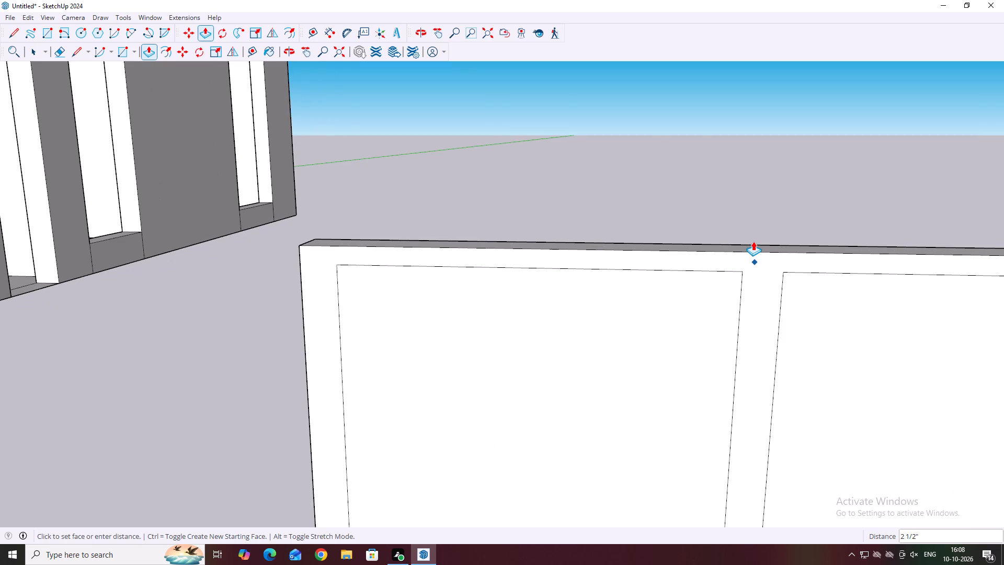
key("1")
key("Return")
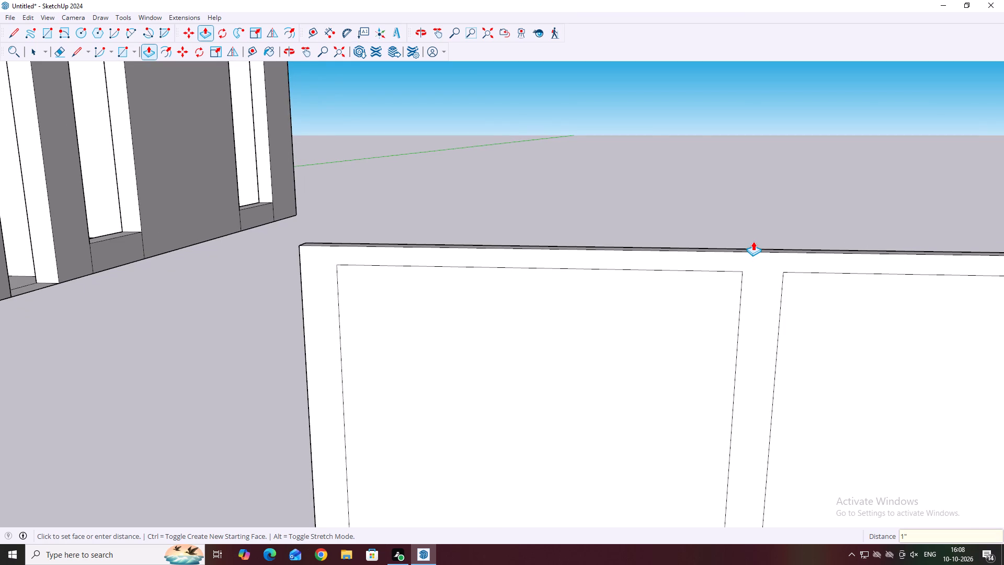
key("space")
Push/pull the window's frame face 1" forward from the two panels.
left_click(761, 263)
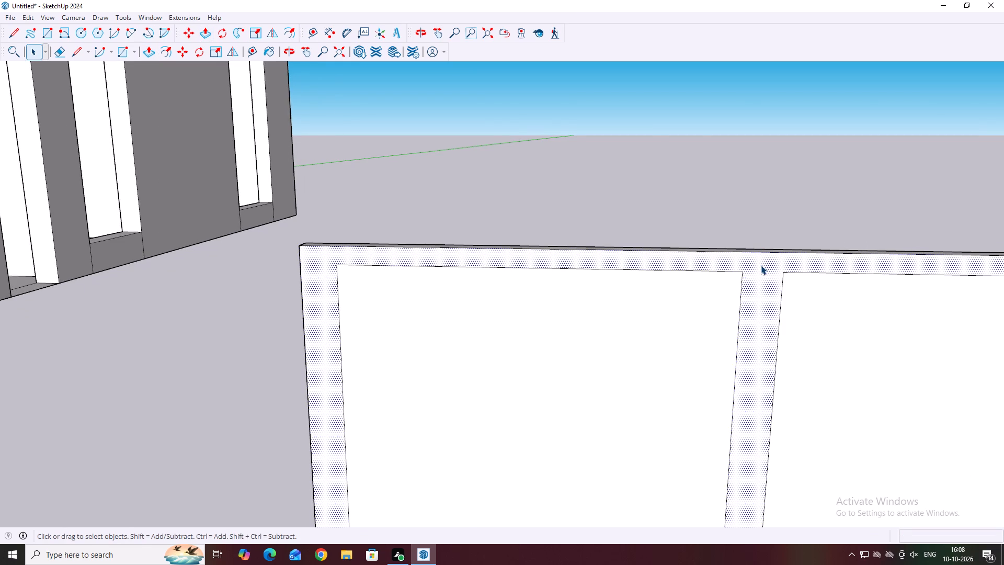
key("p")
left_click(761, 265)
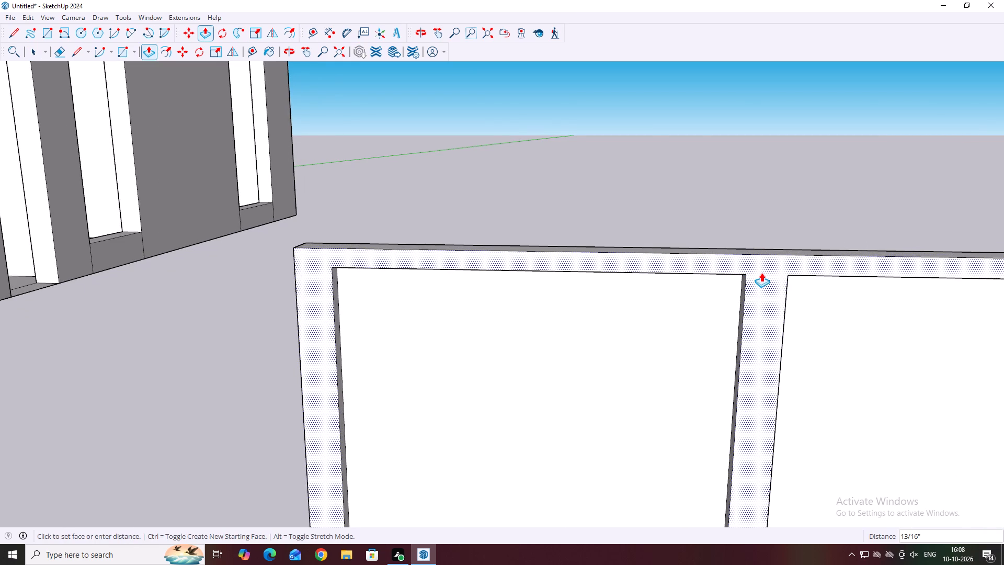
key("1")
key("Return")
key("space")
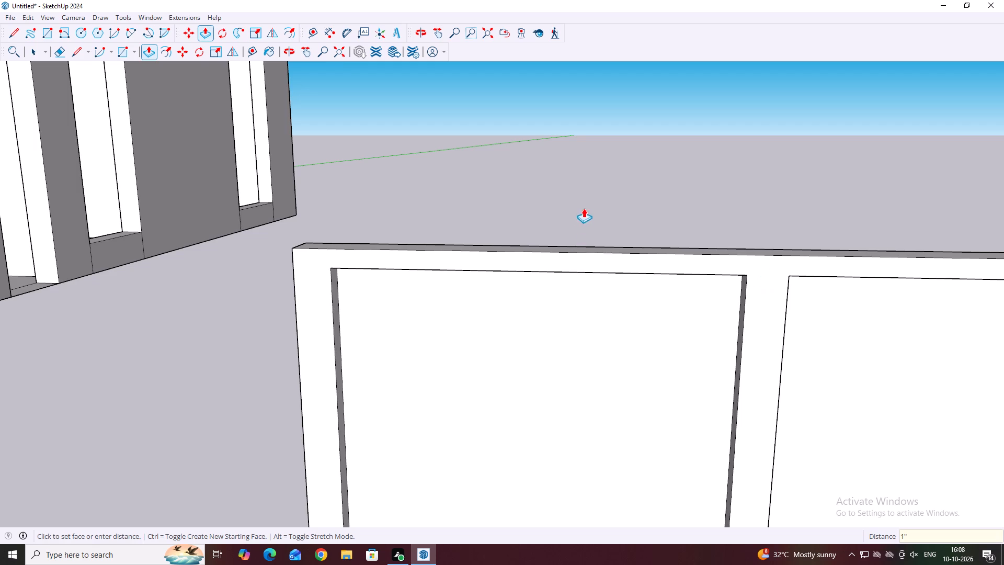
Examine the extruded two-panel window from several angles beside the house.
middle_click_drag(579, 230, 474, 406)
middle_click_drag(643, 235, 457, 352)
middle_click_drag(655, 266, 506, 255)
middle_click_drag(633, 247, 511, 213)
middle_click_drag(683, 310, 619, 259)
middle_click_drag(470, 333, 653, 292)
scroll(589, 311, "down", 1)
middle_click_drag(355, 353, 539, 303)
middle_click_drag(398, 360, 611, 278)
scroll(643, 249, "down", 8)
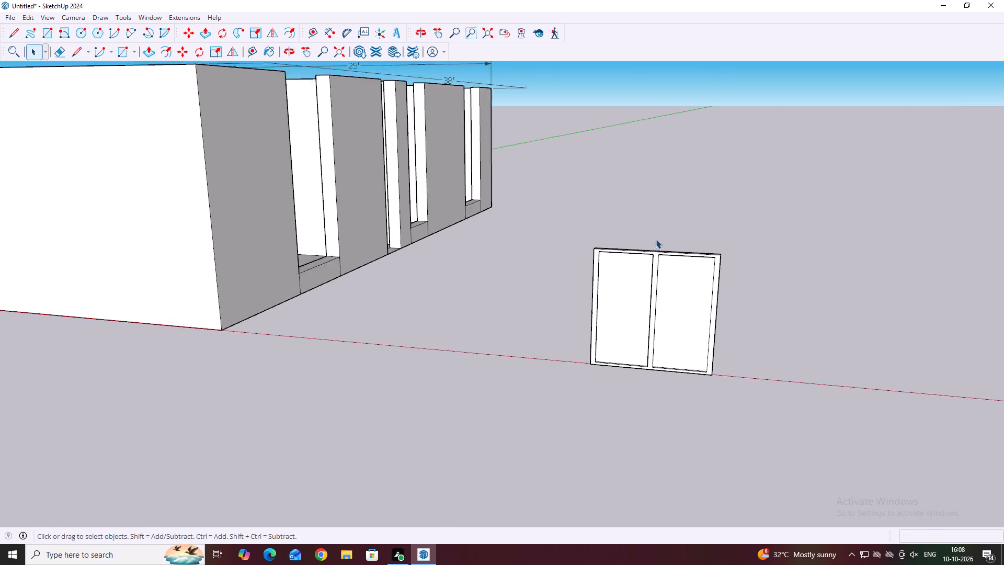
scroll(656, 239, "down", 1)
middle_click_drag(636, 313, 702, 309)
middle_click_drag(724, 290, 682, 317)
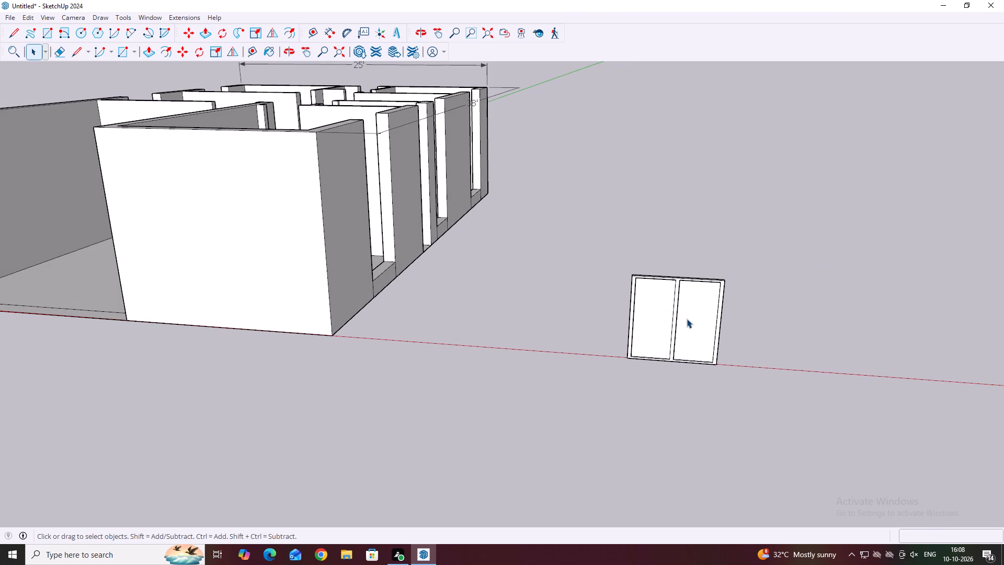
middle_click_drag(739, 310, 717, 320)
middle_click_drag(678, 338, 689, 367)
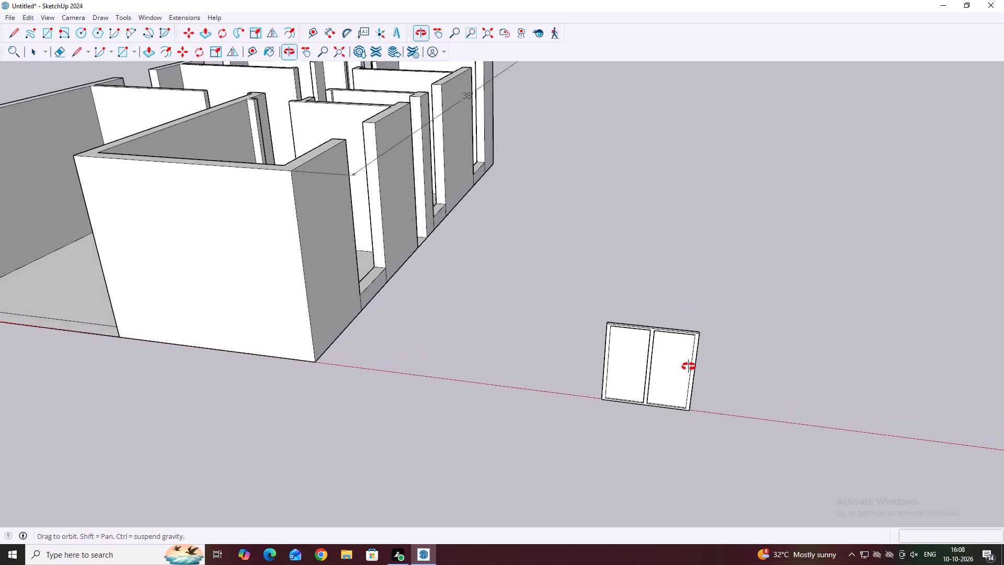
middle_click_drag(689, 367, 691, 376)
Paint the front face of the window frame and mullion with Wood Cherry Original from the Wood materials.
scroll(691, 376, "down", 4)
key("b")
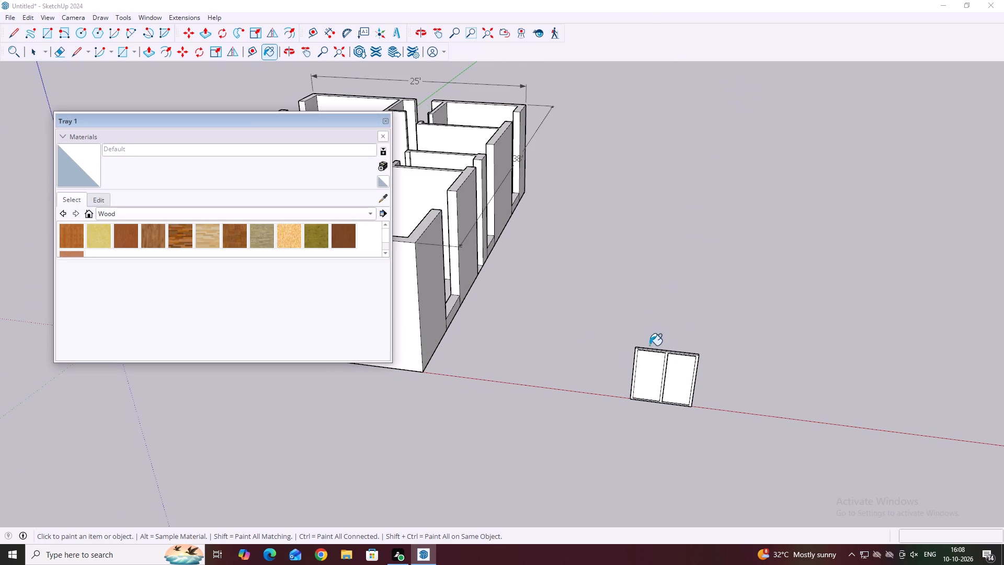
scroll(644, 426, "up", 2)
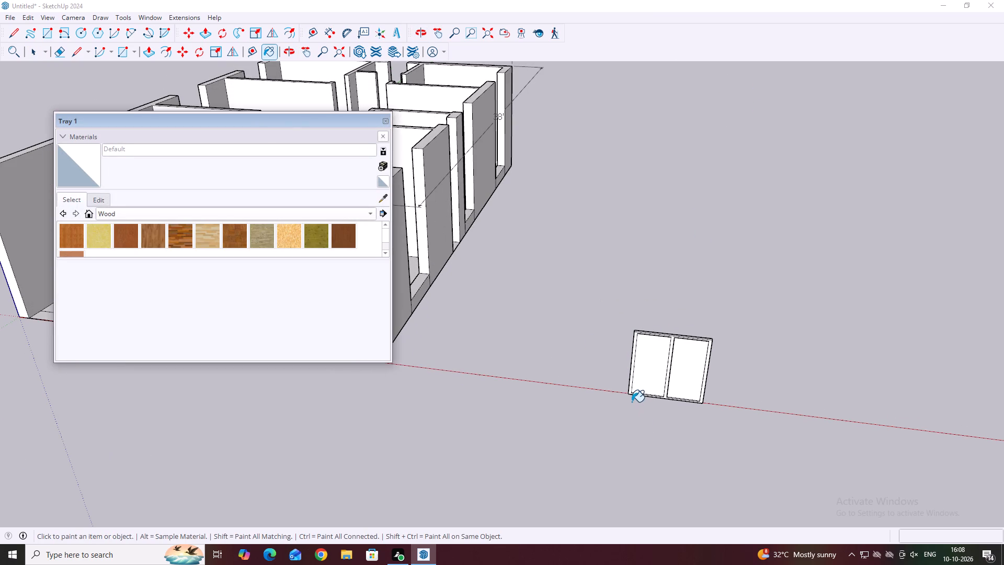
scroll(639, 390, "up", 2)
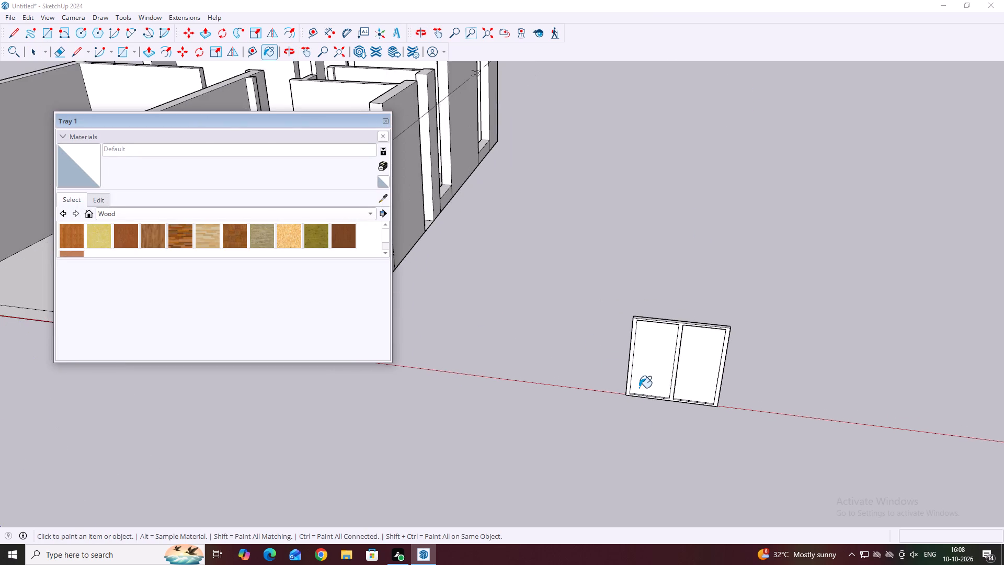
scroll(639, 388, "up", 2)
left_click(133, 217)
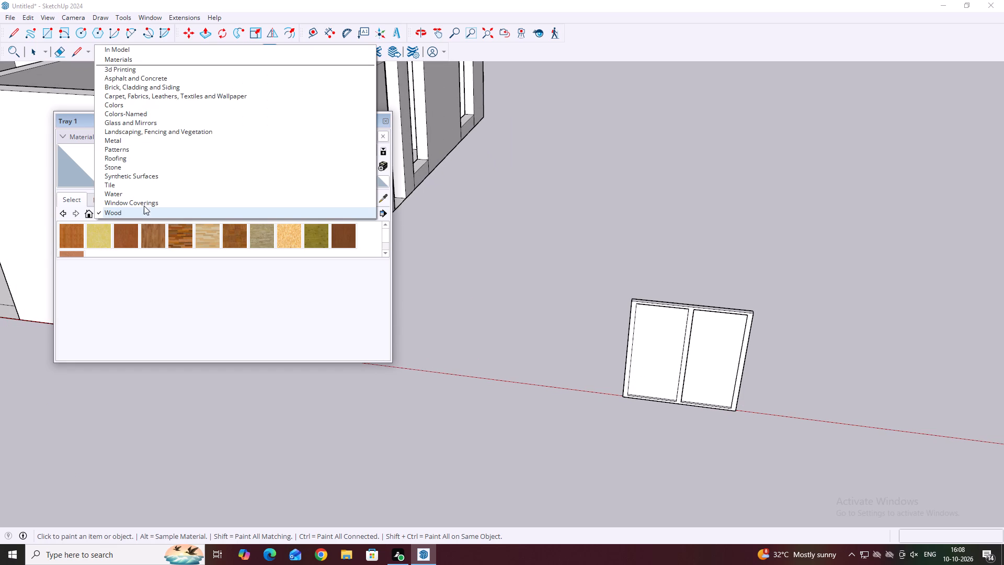
left_click(144, 203)
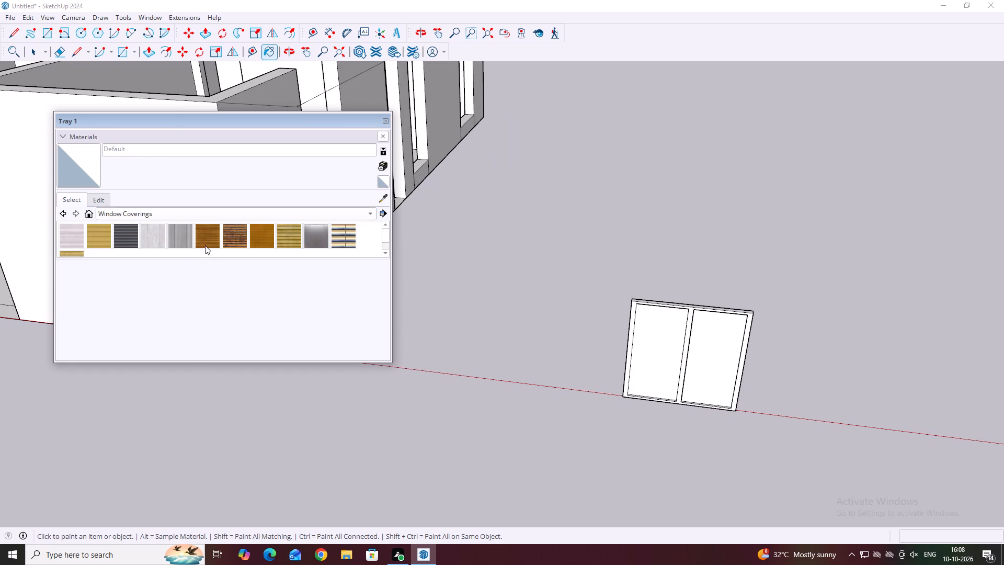
left_click(173, 213)
left_click(143, 220)
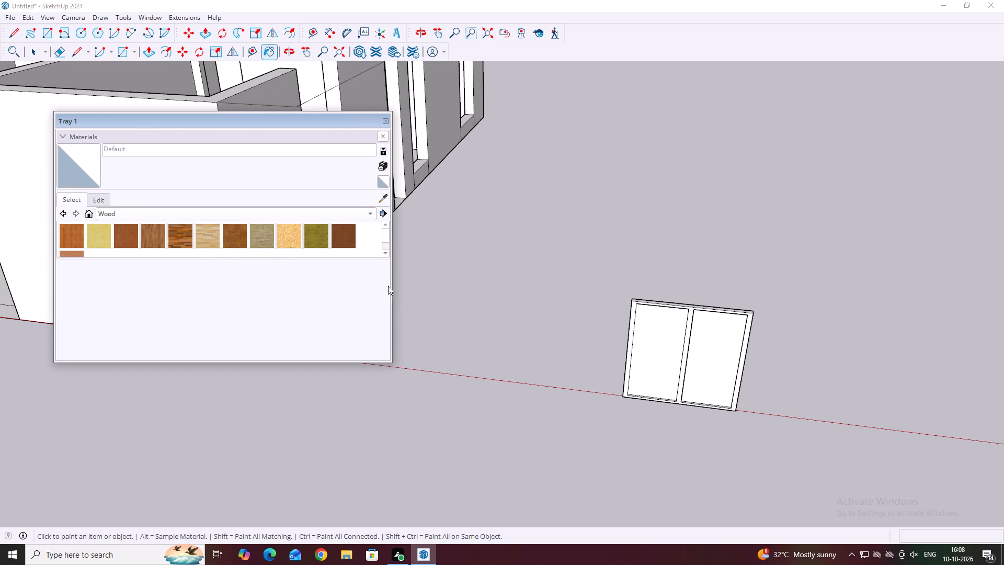
left_click(231, 238)
left_click(127, 236)
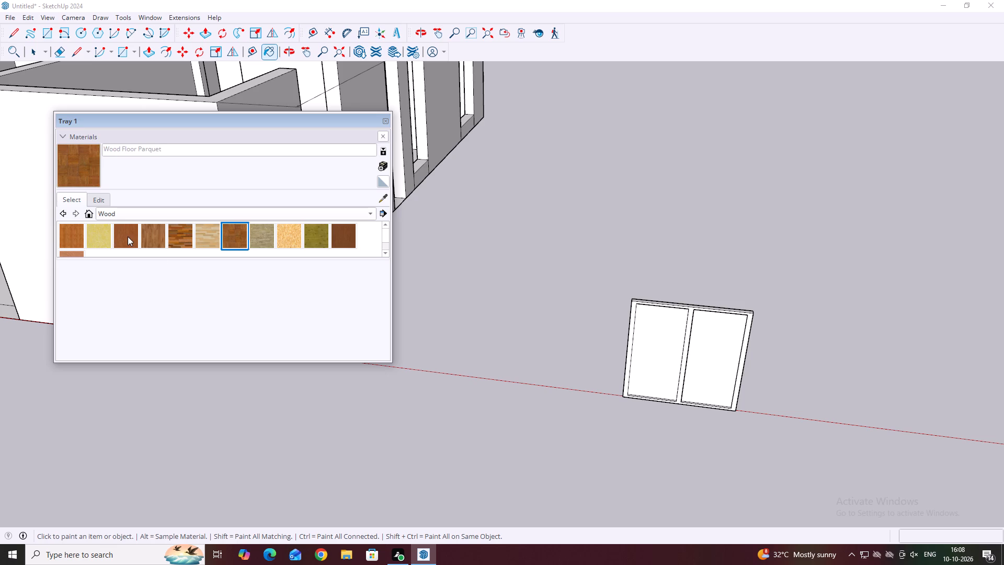
scroll(697, 310, "up", 7)
middle_click_drag(693, 333, 694, 280)
scroll(695, 285, "up", 3)
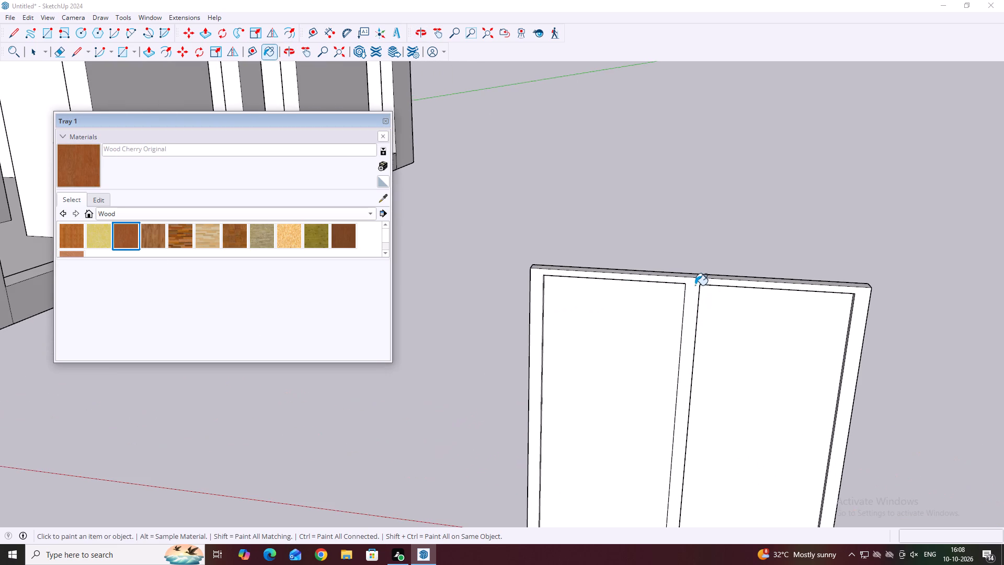
left_click(693, 297)
Paint the left and bottom inner edges around the window's front left panel with Wood Cherry Original.
scroll(689, 285, "down", 6)
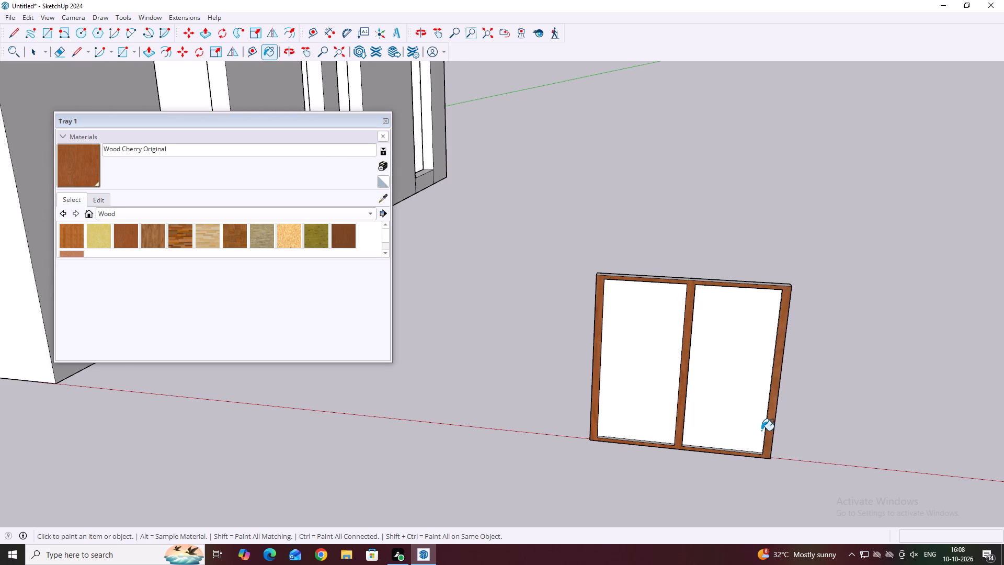
middle_click_drag(737, 446, 787, 451)
scroll(766, 419, "up", 4)
middle_click(765, 418)
middle_click_drag(754, 447, 813, 426)
scroll(811, 443, "up", 1)
middle_click_drag(713, 340, 654, 339)
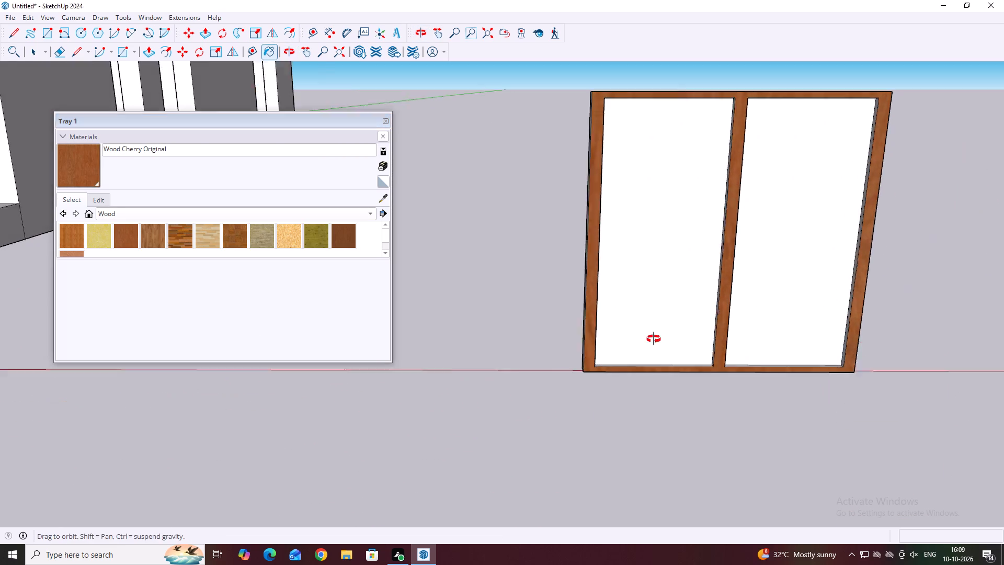
middle_click_drag(654, 339, 618, 336)
middle_click_drag(698, 353, 675, 366)
scroll(463, 313, "up", 7)
middle_click_drag(466, 342, 433, 348)
scroll(463, 352, "up", 2)
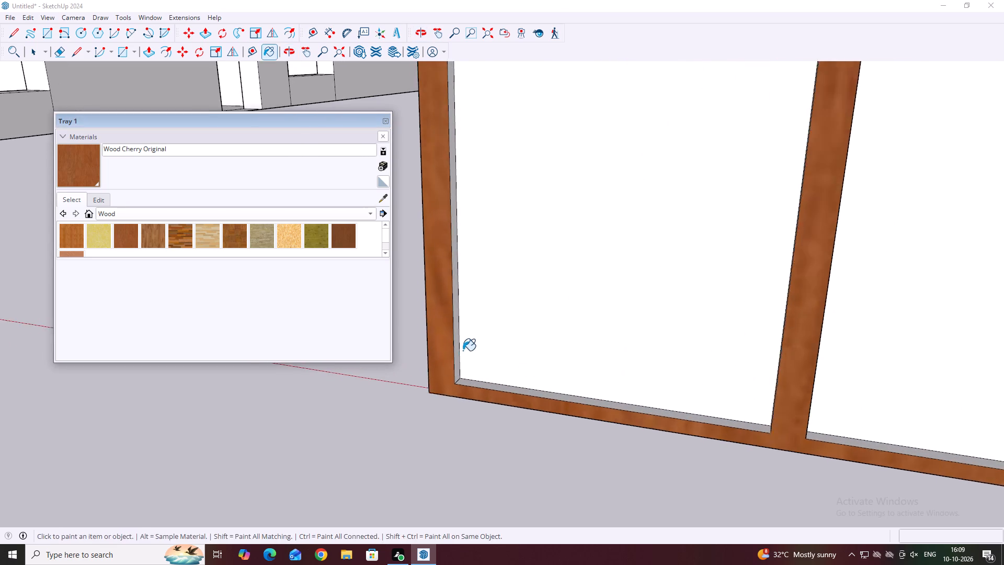
scroll(463, 351, "up", 1)
middle_click_drag(463, 349, 449, 356)
scroll(463, 357, "up", 6)
left_click(452, 364)
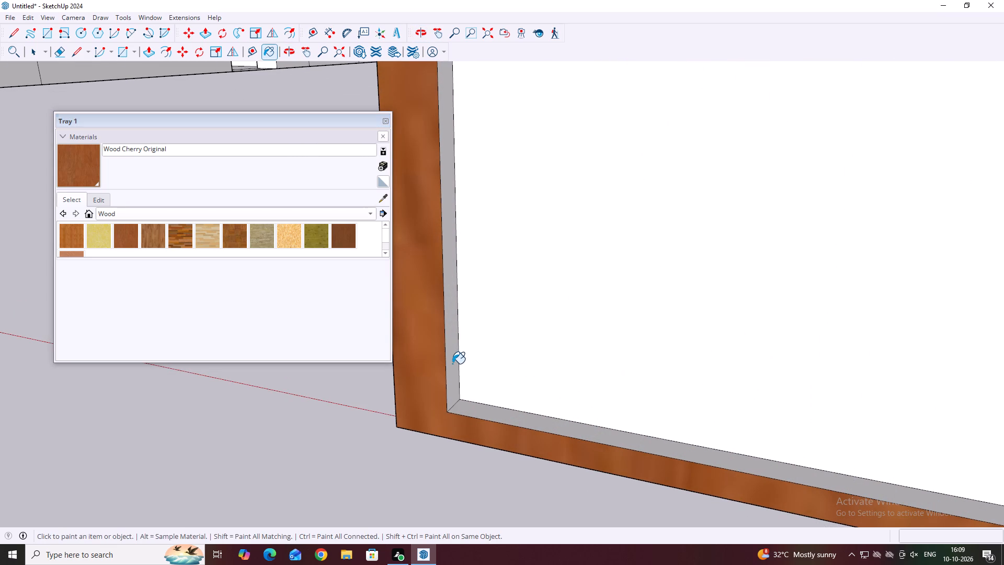
left_click(473, 413)
Paint the mullion's left inner side and the front right panel's bottom inner edge with Wood Cherry Original.
scroll(420, 374, "down", 3)
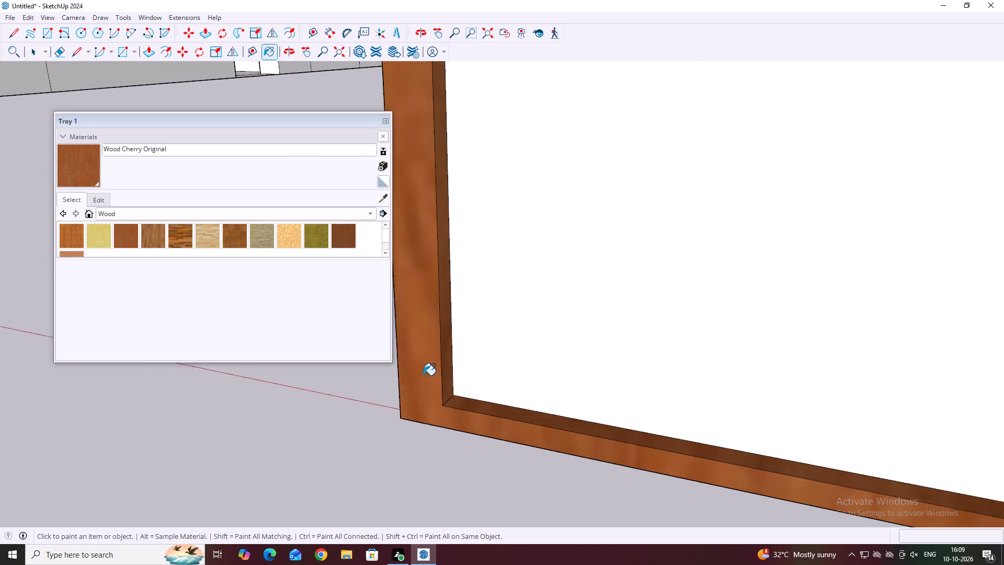
scroll(423, 375, "down", 2)
middle_click_drag(477, 358, 745, 345)
scroll(775, 326, "up", 6)
left_click(733, 343)
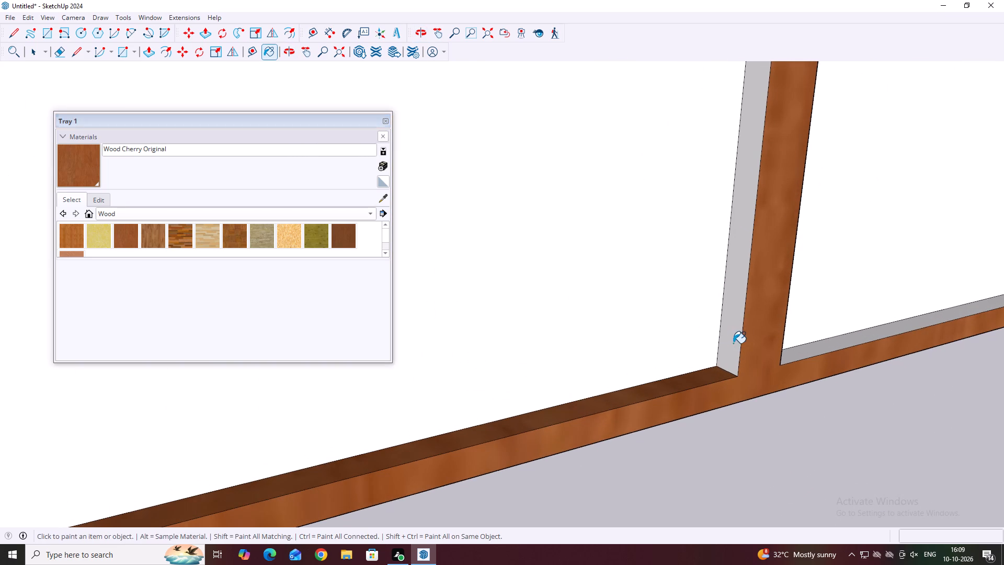
middle_click_drag(761, 337, 646, 306)
left_click(832, 400)
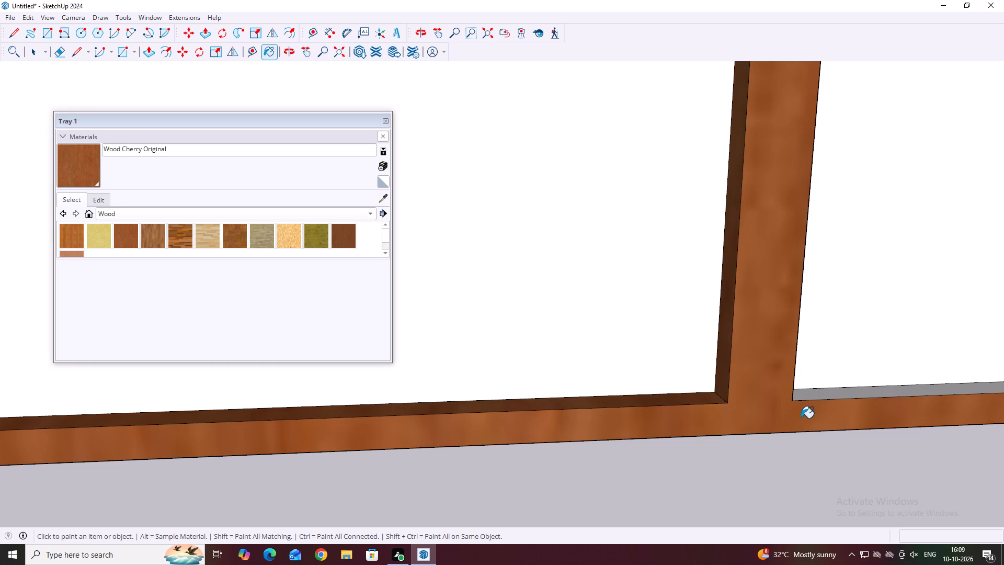
left_click(832, 401)
left_click(832, 400)
left_click(836, 398)
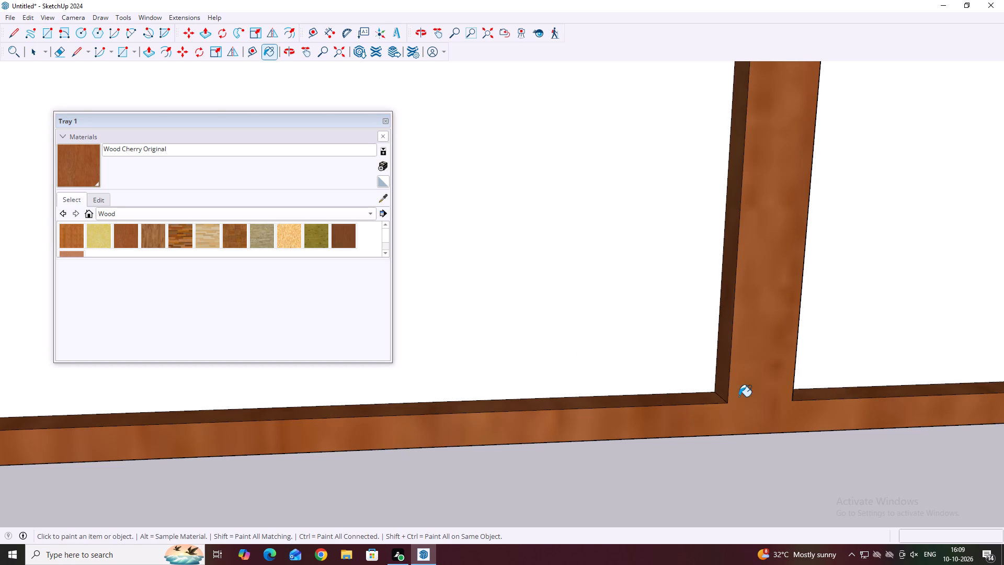
Paint the frame's inner side edge at the far right of the front right panel with Wood Cherry Original.
scroll(488, 341, "down", 13)
middle_click_drag(550, 363, 617, 387)
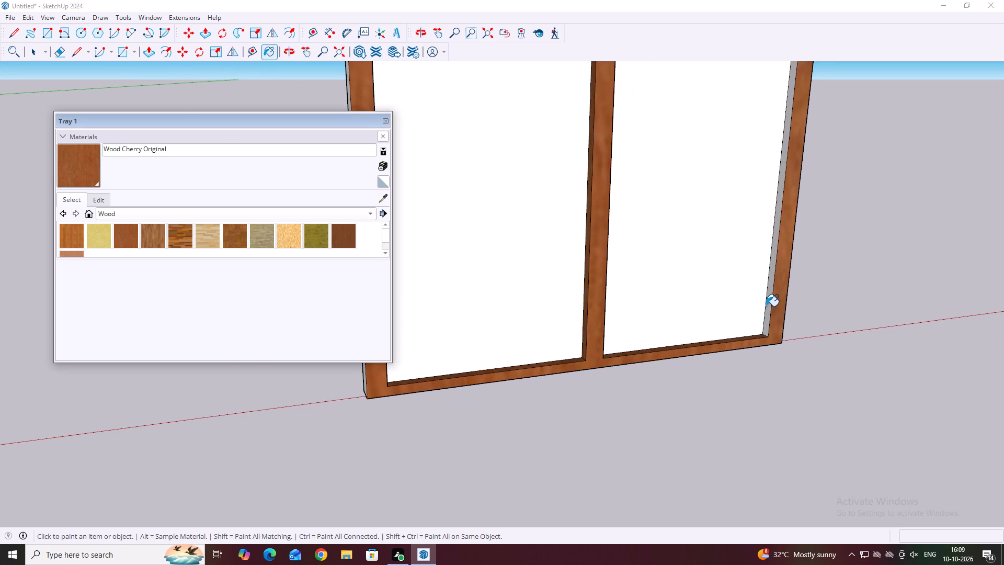
scroll(766, 306, "up", 6)
middle_click_drag(758, 340, 811, 325)
scroll(691, 290, "up", 2)
middle_click_drag(718, 315, 773, 301)
scroll(746, 300, "up", 2)
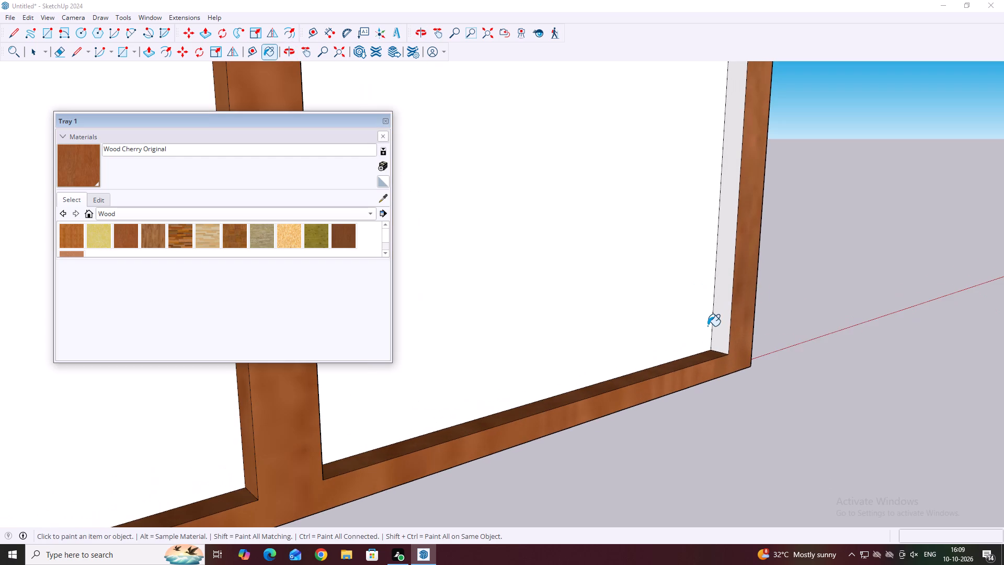
left_click(725, 338)
Paint the window frame's outer left side and outer top edge with Wood Cherry Original.
scroll(741, 340, "down", 2)
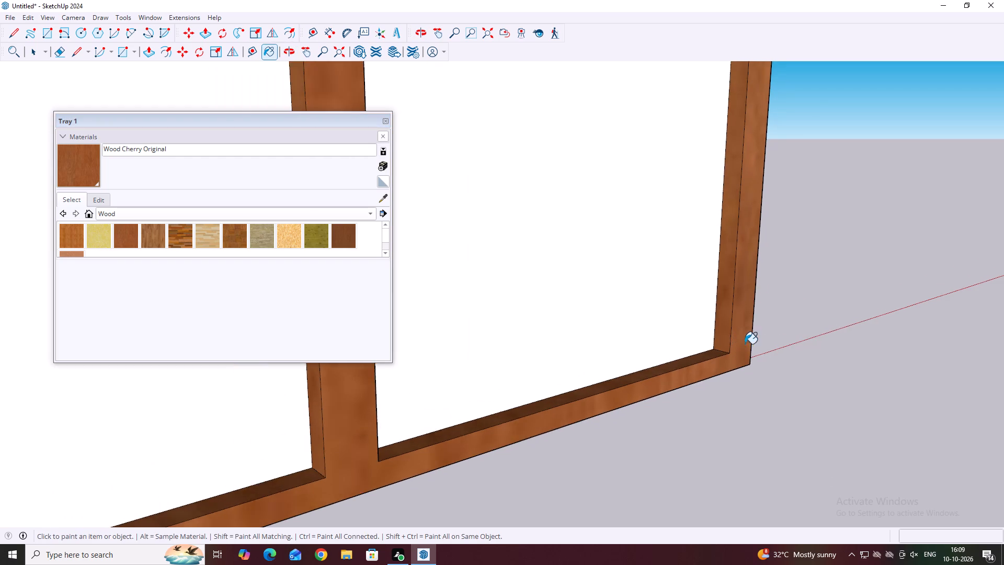
scroll(745, 344, "down", 11)
middle_click_drag(814, 352, 767, 410)
middle_click_drag(588, 350, 544, 350)
middle_click_drag(574, 355, 506, 333)
scroll(592, 307, "down", 6)
middle_click_drag(481, 295, 619, 315)
middle_click_drag(520, 297, 584, 311)
scroll(773, 275, "up", 4)
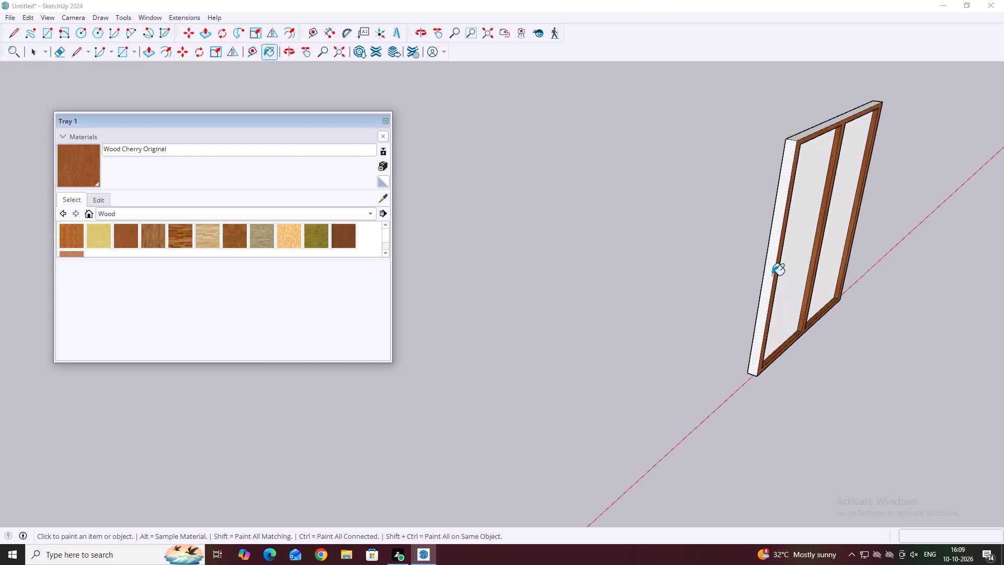
scroll(772, 275, "up", 1)
left_click(771, 275)
scroll(569, 219, "down", 6)
middle_click_drag(719, 178, 630, 256)
middle_click_drag(755, 182, 653, 228)
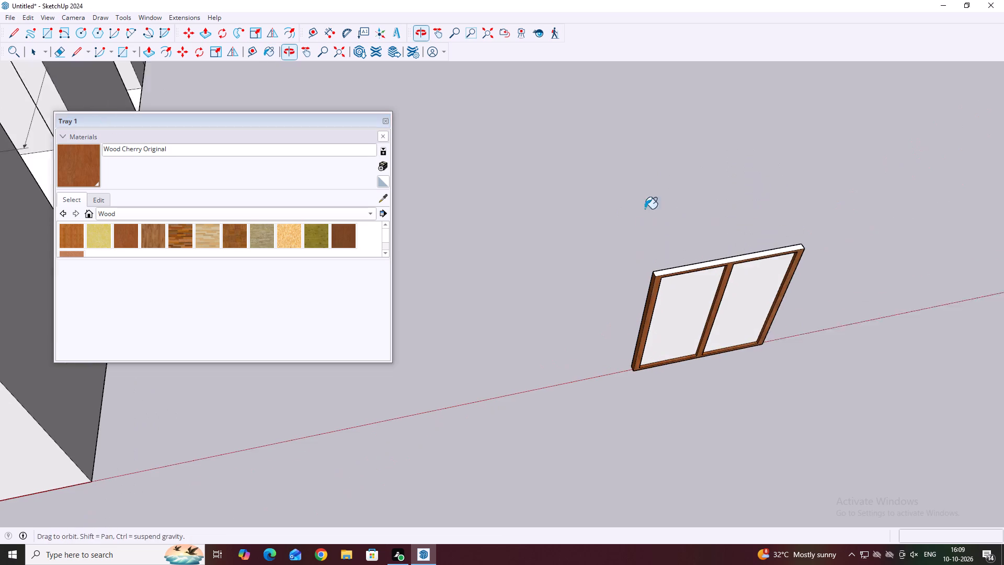
scroll(796, 263, "up", 9)
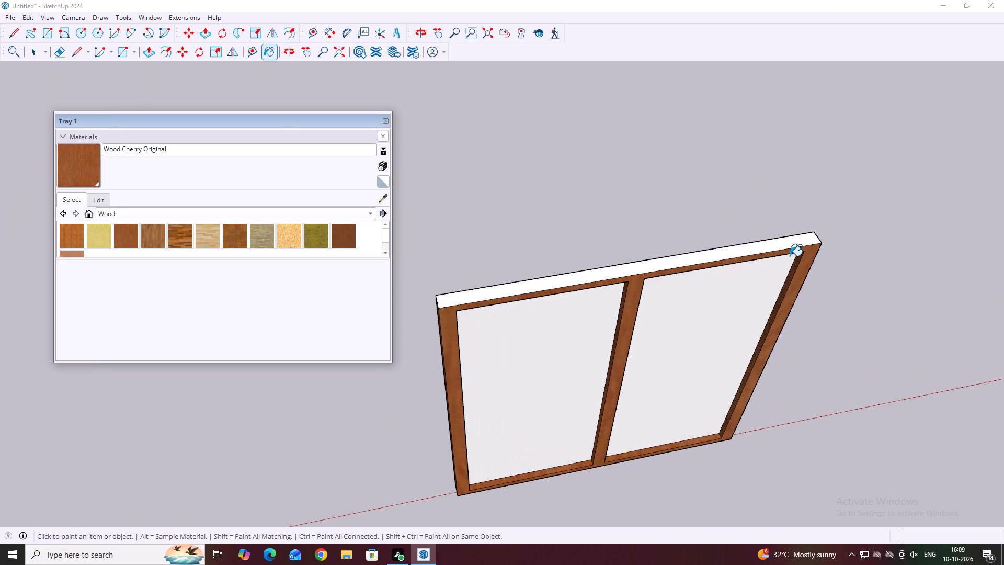
left_click(795, 241)
Paint the mullion side facing the front right panel and the frame's outer right side with Wood Cherry Original.
scroll(436, 204, "down", 11)
middle_click_drag(617, 267, 462, 304)
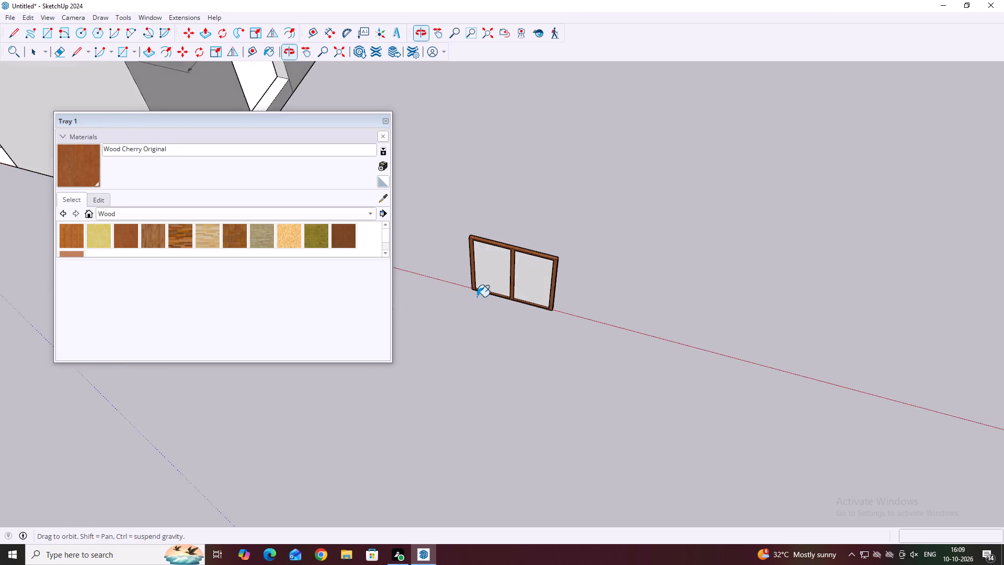
middle_click_drag(567, 294, 458, 278)
middle_click_drag(542, 294, 465, 270)
middle_click_drag(542, 296, 503, 283)
scroll(512, 286, "up", 1)
middle_click_drag(532, 301, 478, 289)
scroll(527, 299, "up", 5)
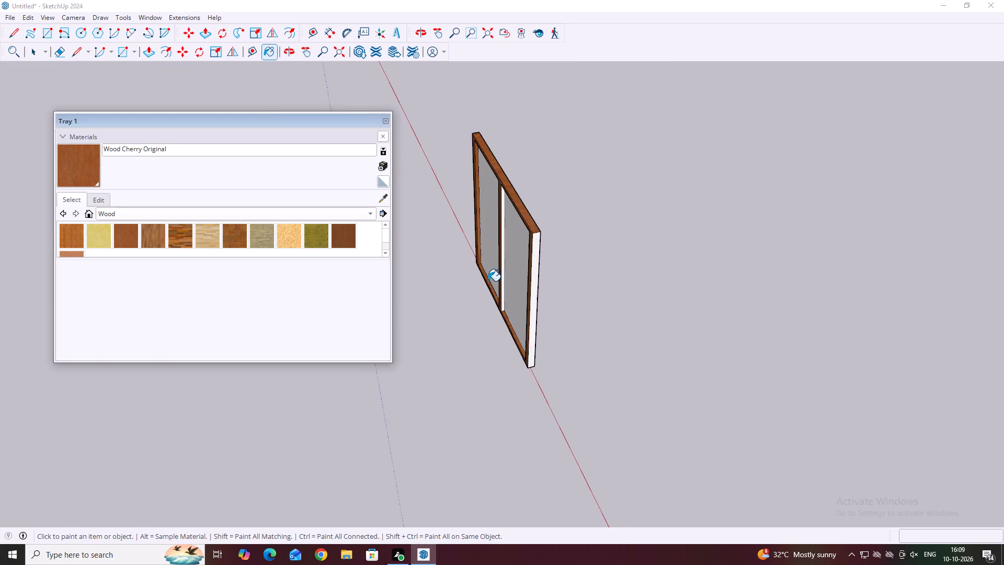
scroll(488, 281, "up", 9)
left_click(508, 274)
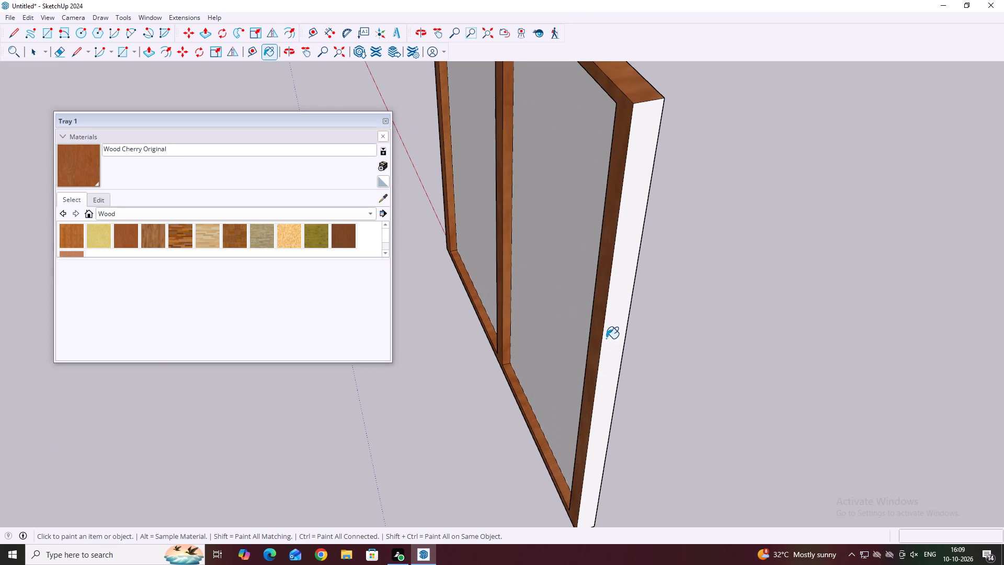
left_click(609, 346)
Paint the back face of the window frame and mullion with Wood Cherry Original.
scroll(671, 268, "down", 7)
middle_click_drag(684, 250, 425, 268)
middle_click_drag(654, 273, 564, 239)
scroll(593, 246, "up", 6)
left_click(623, 231)
On the window's back, paint the mullion's left side, the right inner side edge and both bottom inner edges with Wood Cherry Original.
scroll(687, 307, "down", 2)
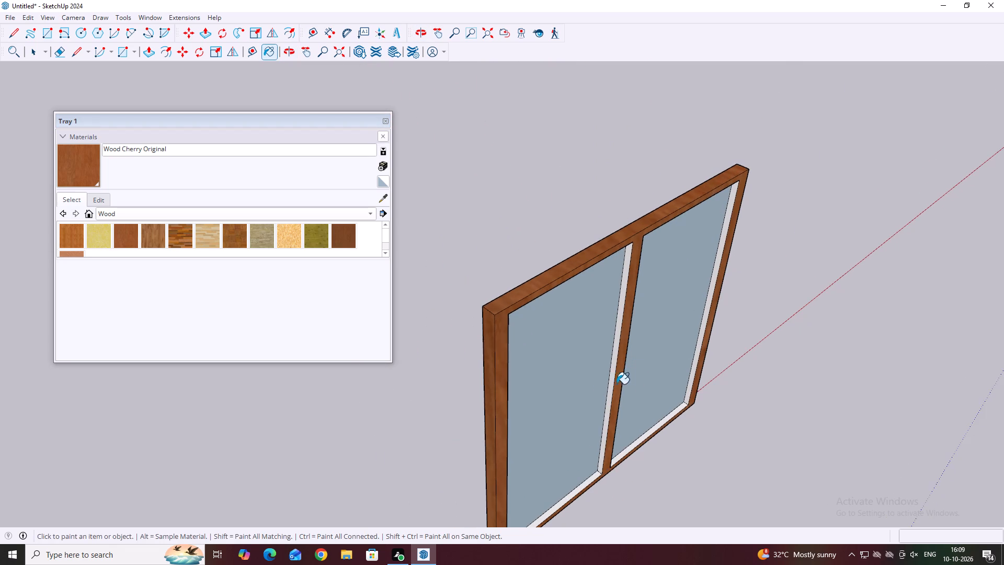
scroll(596, 393, "up", 3)
middle_click_drag(618, 392, 679, 378)
scroll(608, 391, "up", 3)
middle_click_drag(615, 392, 645, 379)
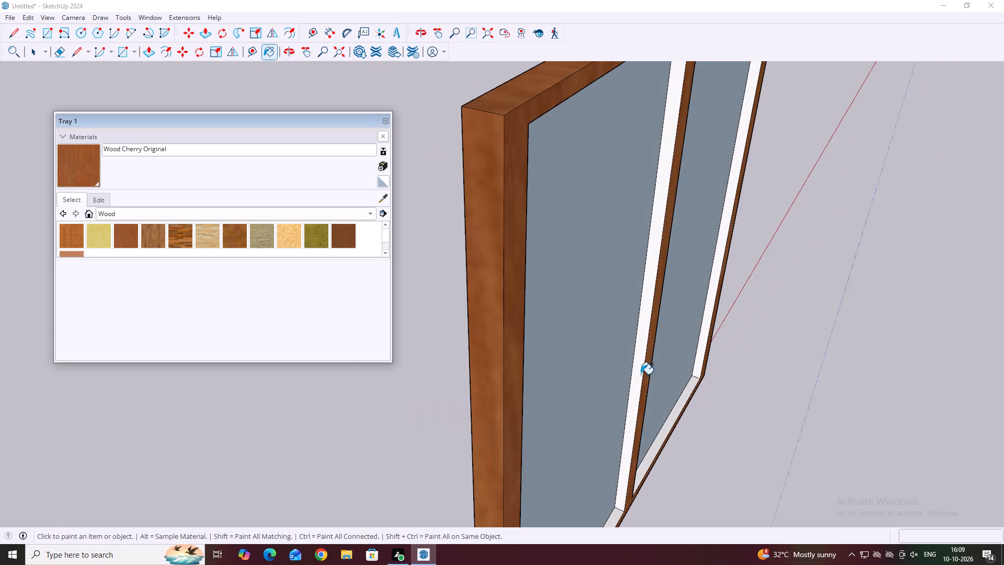
left_click(639, 374)
left_click(669, 423)
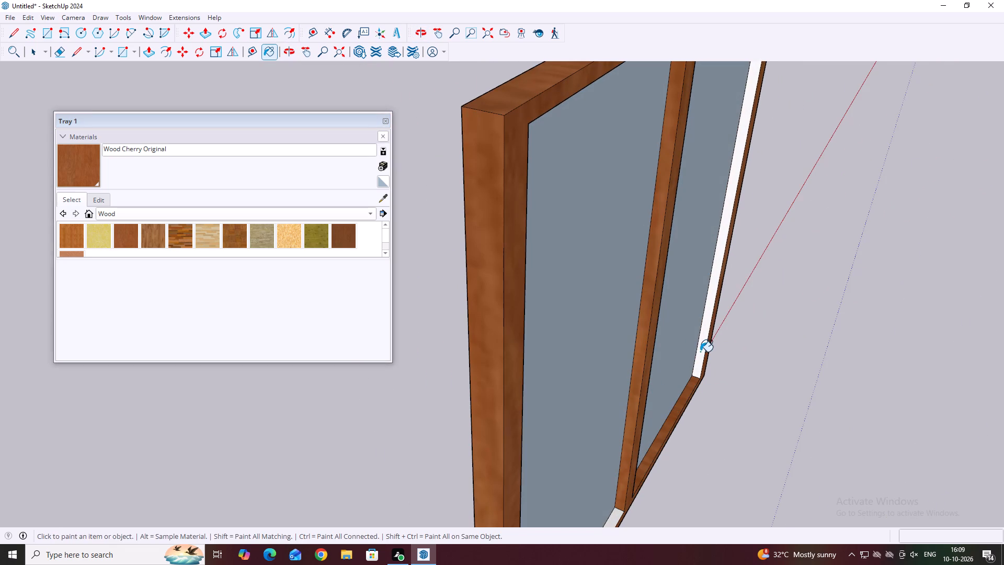
left_click(701, 352)
scroll(717, 310, "down", 5)
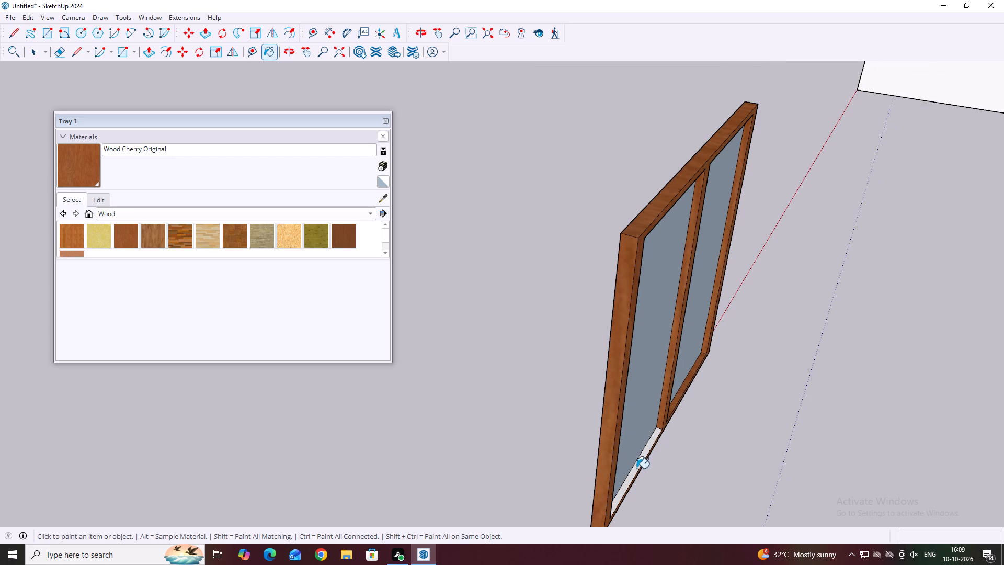
scroll(636, 468, "up", 3)
left_click(638, 464)
On the window's back, paint the left inner side edge and the mullion's right side with Wood Cherry Original.
middle_click_drag(647, 421, 356, 325)
middle_click_drag(479, 339, 455, 335)
scroll(483, 340, "down", 5)
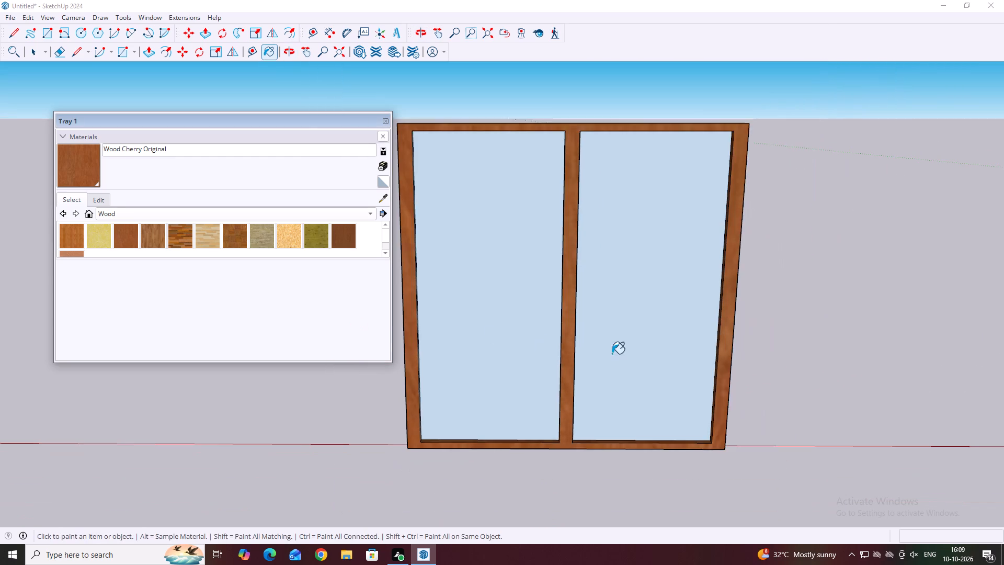
scroll(621, 349, "down", 1)
middle_click_drag(470, 163, 379, 153)
middle_click_drag(478, 210, 378, 199)
middle_click_drag(435, 189, 405, 178)
scroll(453, 200, "up", 2)
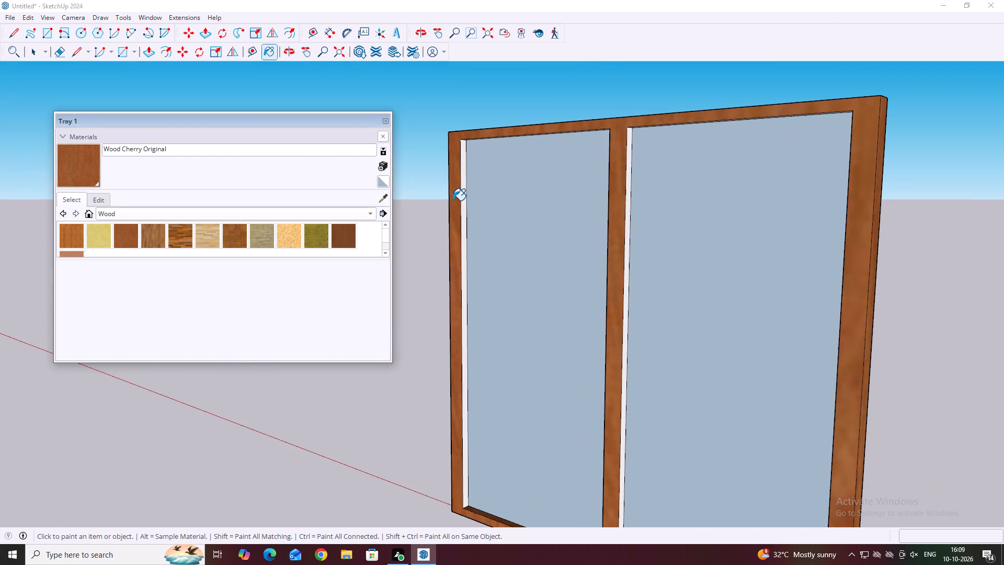
scroll(453, 200, "up", 1)
left_click(463, 210)
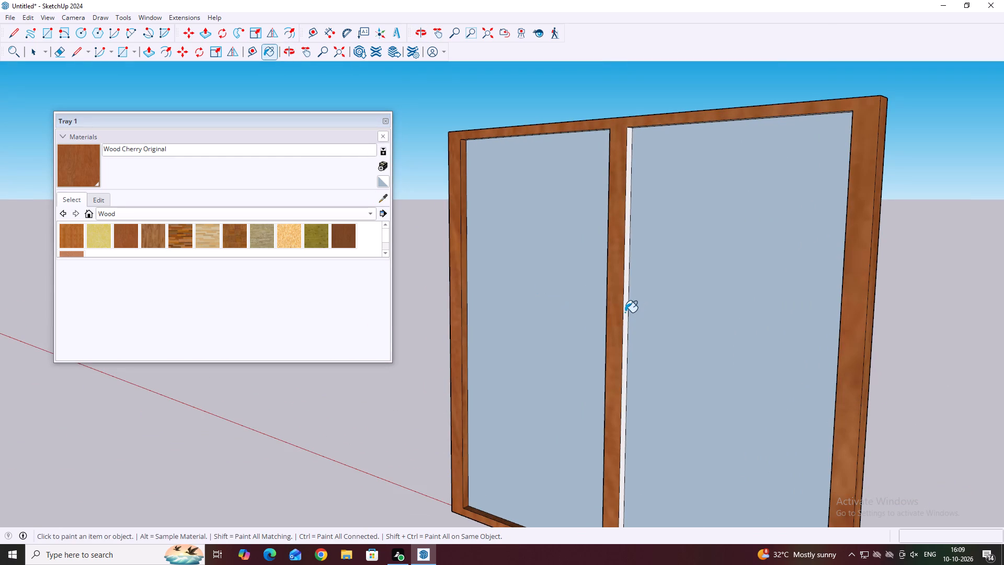
left_click(625, 312)
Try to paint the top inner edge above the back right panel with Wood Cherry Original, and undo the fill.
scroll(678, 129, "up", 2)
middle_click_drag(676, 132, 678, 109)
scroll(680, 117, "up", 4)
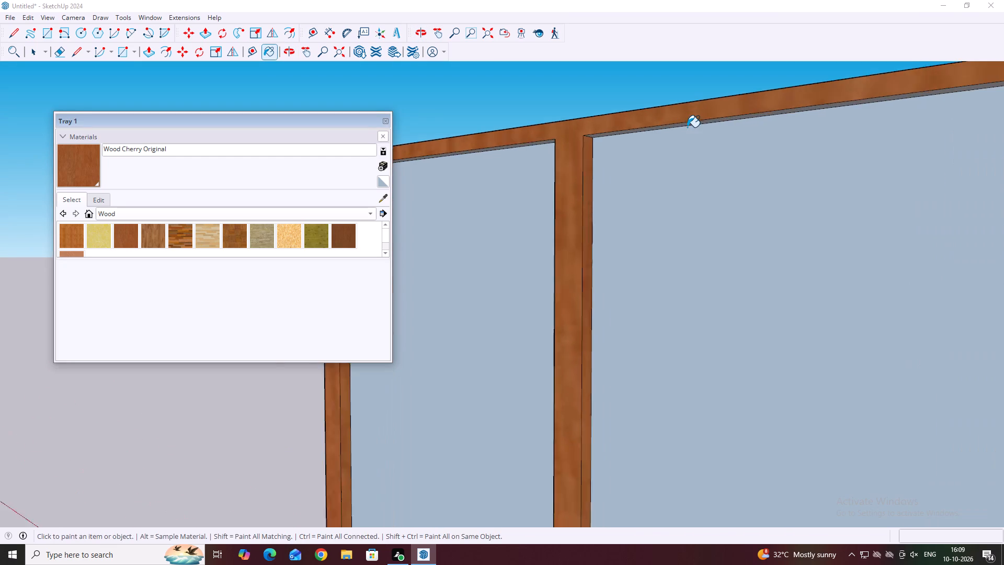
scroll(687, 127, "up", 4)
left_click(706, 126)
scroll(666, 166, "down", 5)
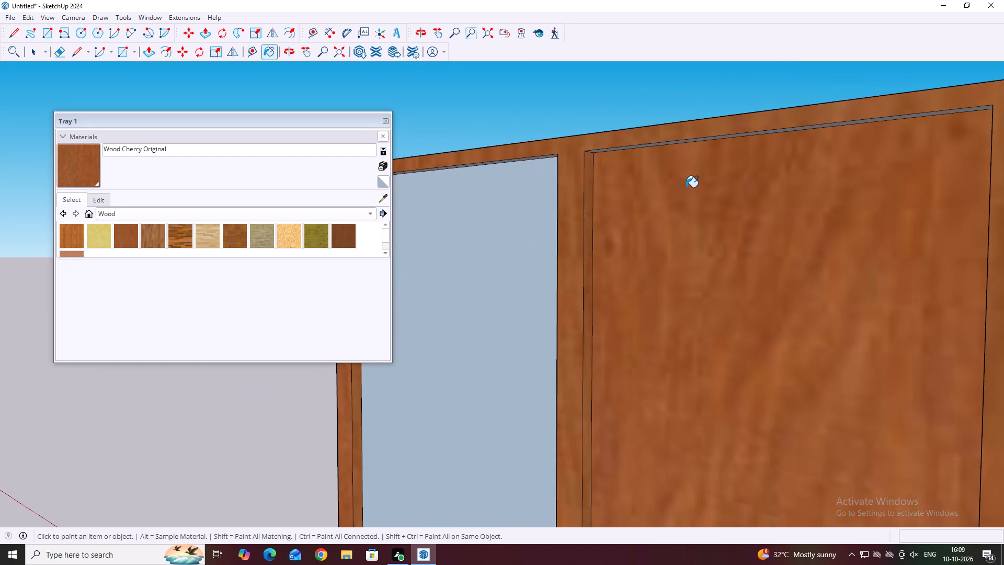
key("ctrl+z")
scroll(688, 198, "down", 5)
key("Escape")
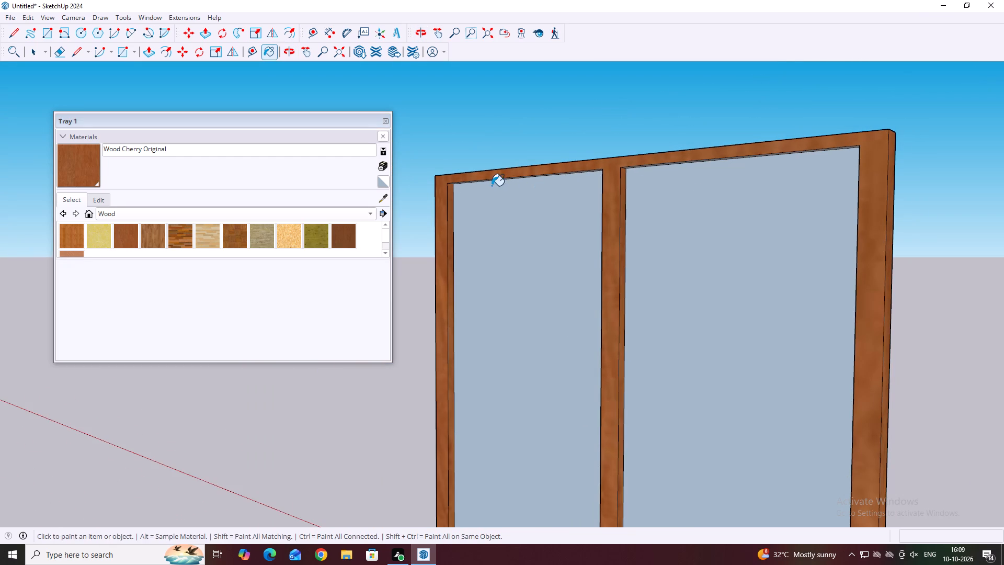
Paint the top inner edge above the window's back left panel with Wood Cherry Original.
scroll(560, 197, "up", 4)
middle_click_drag(597, 167, 602, 116)
scroll(601, 147, "up", 4)
middle_click_drag(610, 183, 608, 145)
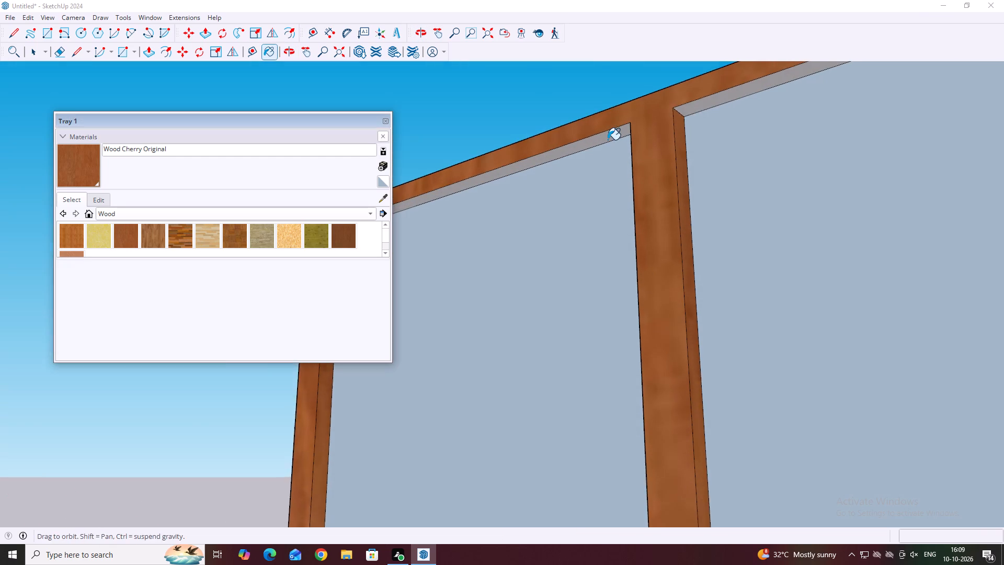
scroll(607, 141, "up", 3)
left_click(607, 133)
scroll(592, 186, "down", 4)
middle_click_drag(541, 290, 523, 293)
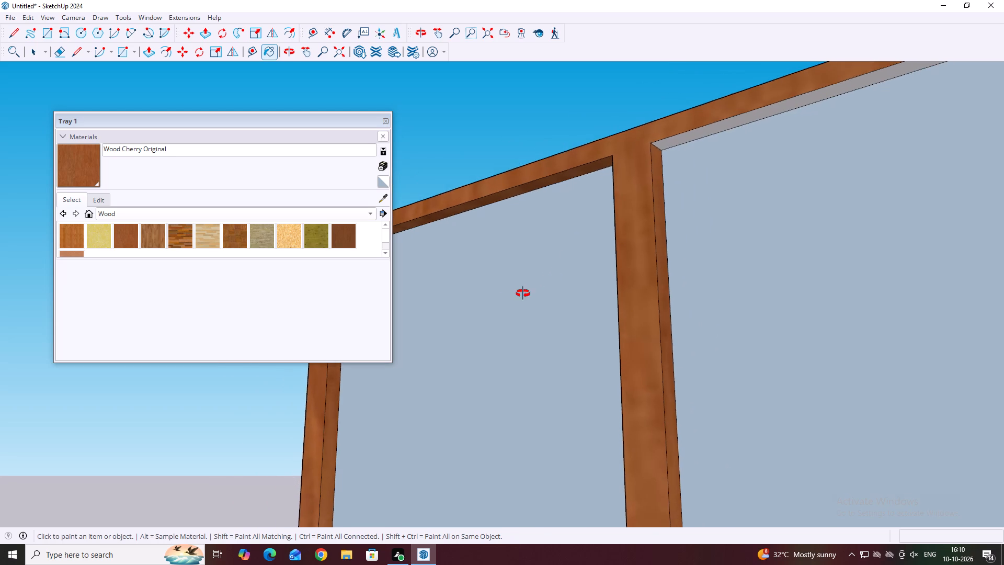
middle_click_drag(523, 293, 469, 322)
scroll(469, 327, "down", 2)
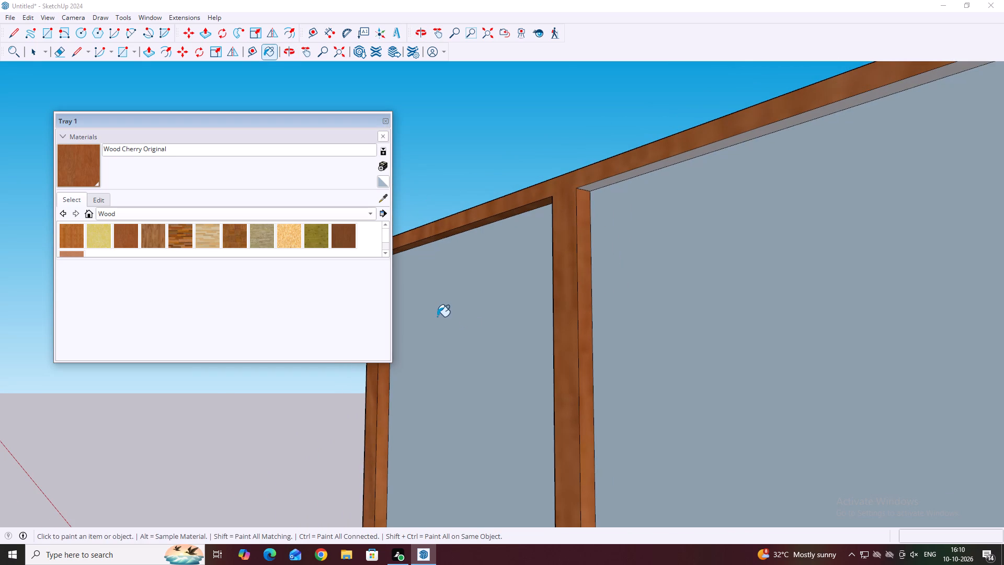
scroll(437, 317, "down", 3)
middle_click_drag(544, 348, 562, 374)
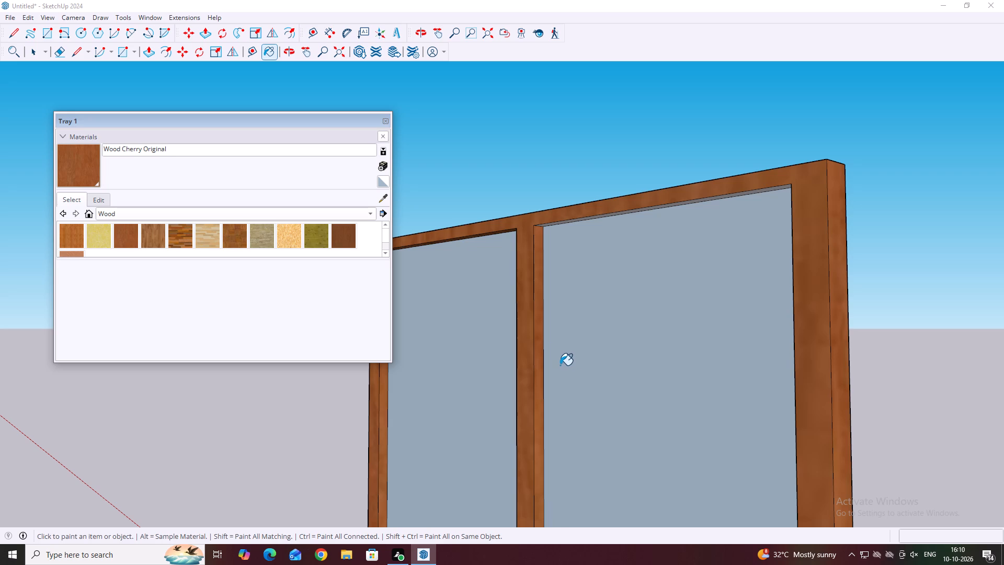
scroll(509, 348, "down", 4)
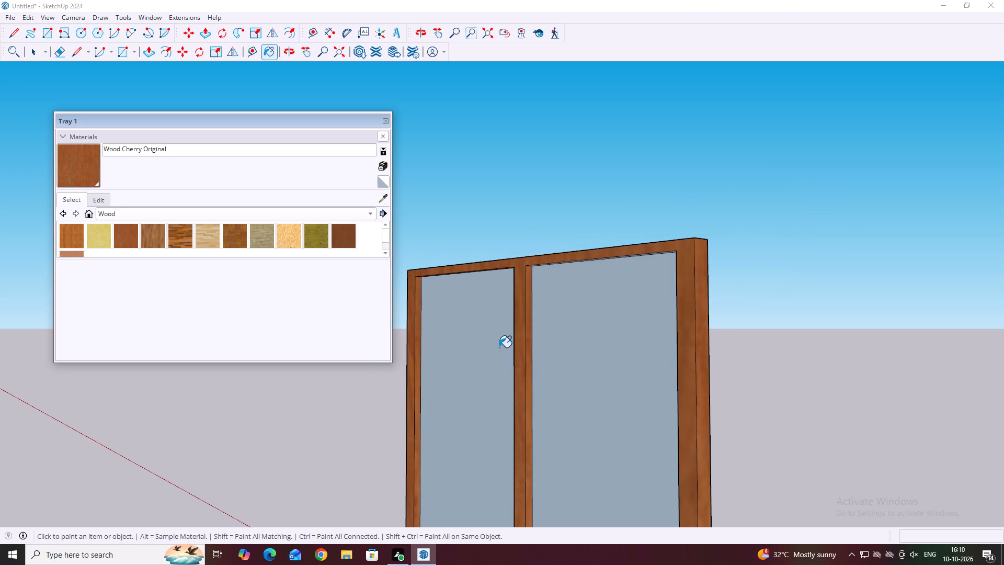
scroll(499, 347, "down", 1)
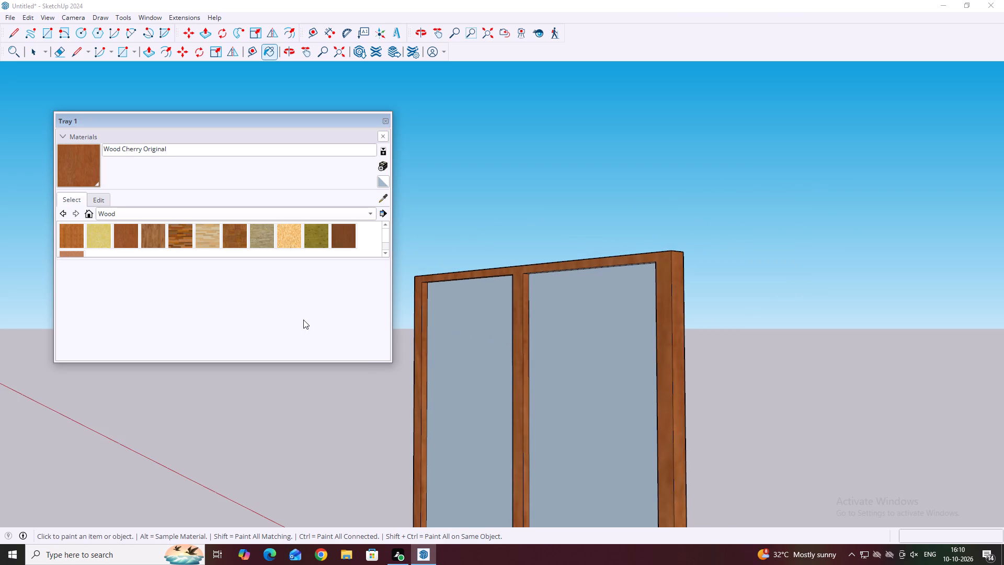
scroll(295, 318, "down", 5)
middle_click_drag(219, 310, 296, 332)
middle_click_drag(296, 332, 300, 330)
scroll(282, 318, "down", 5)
Paint the top inner edge above the window's back right panel with Wood Cherry Original.
middle_click_drag(604, 293, 615, 251)
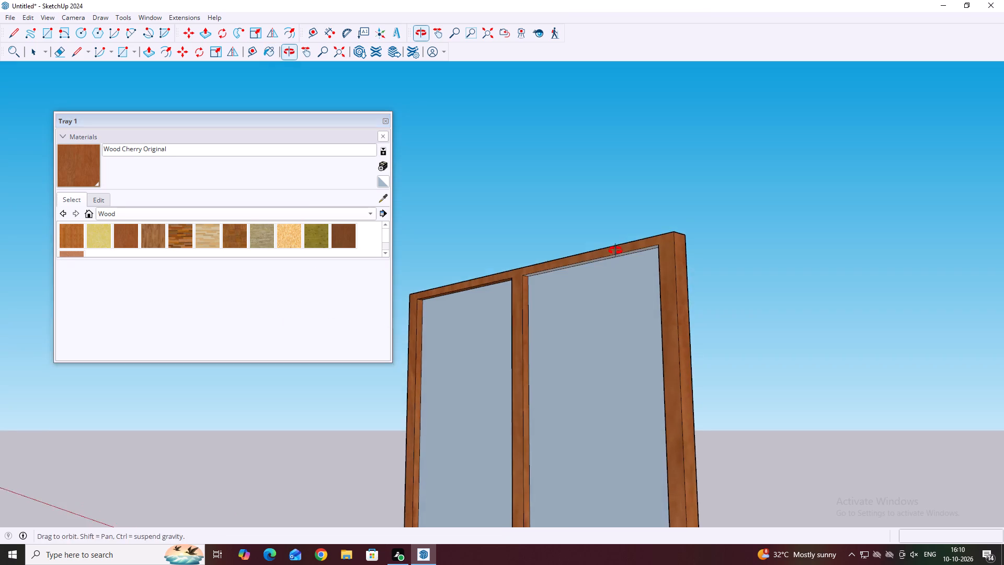
middle_click_drag(597, 288, 629, 198)
scroll(631, 209, "up", 7)
scroll(665, 297, "up", 4)
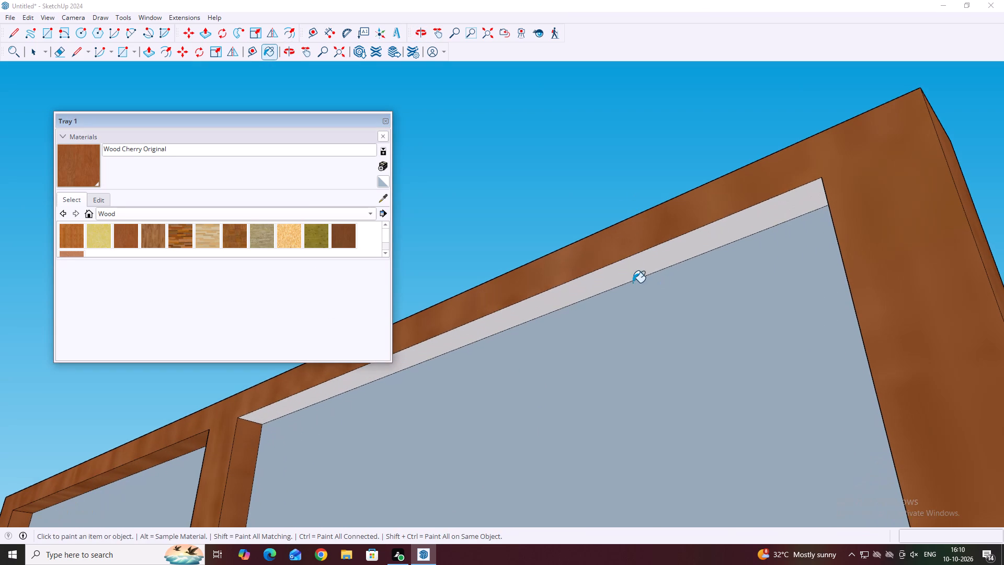
left_click(638, 273)
scroll(675, 238, "down", 20)
scroll(675, 238, "down", 1)
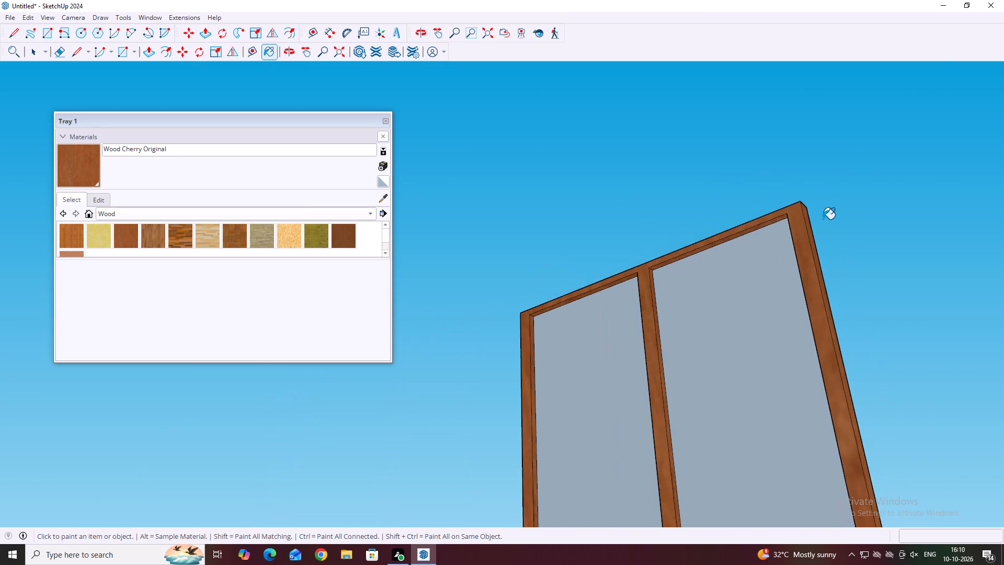
On the window's front, paint the top inner edges above both panels with Wood Cherry Original.
middle_click_drag(849, 206, 541, 252)
middle_click_drag(626, 254, 568, 270)
scroll(528, 210, "up", 1)
middle_click_drag(598, 188, 534, 203)
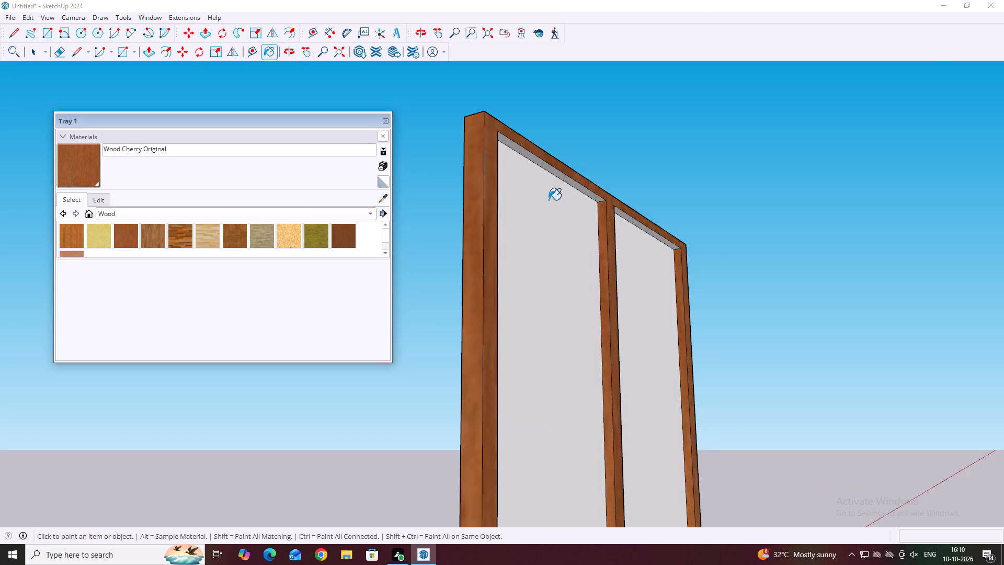
scroll(550, 197, "up", 14)
left_click(602, 183)
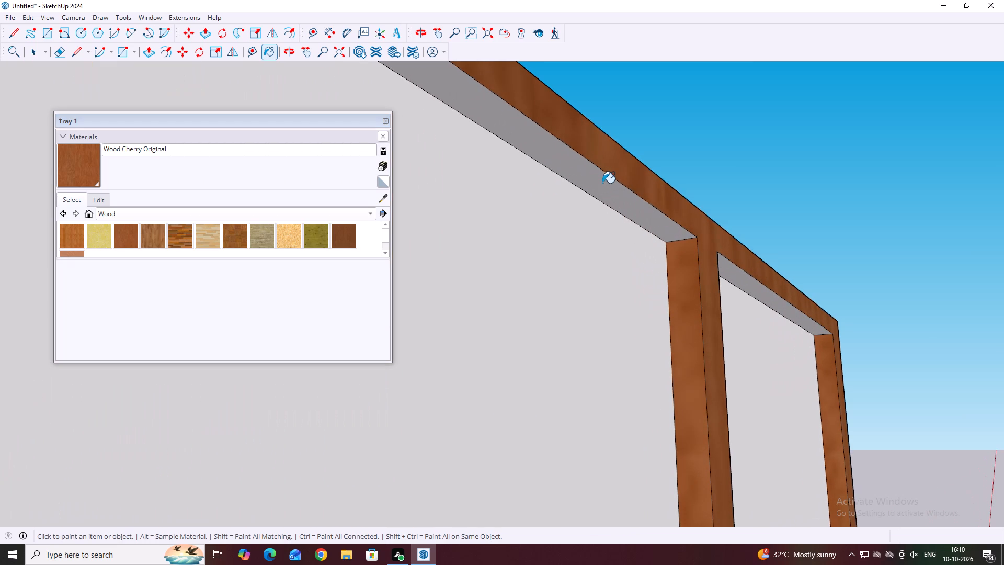
left_click(760, 293)
scroll(770, 273, "down", 13)
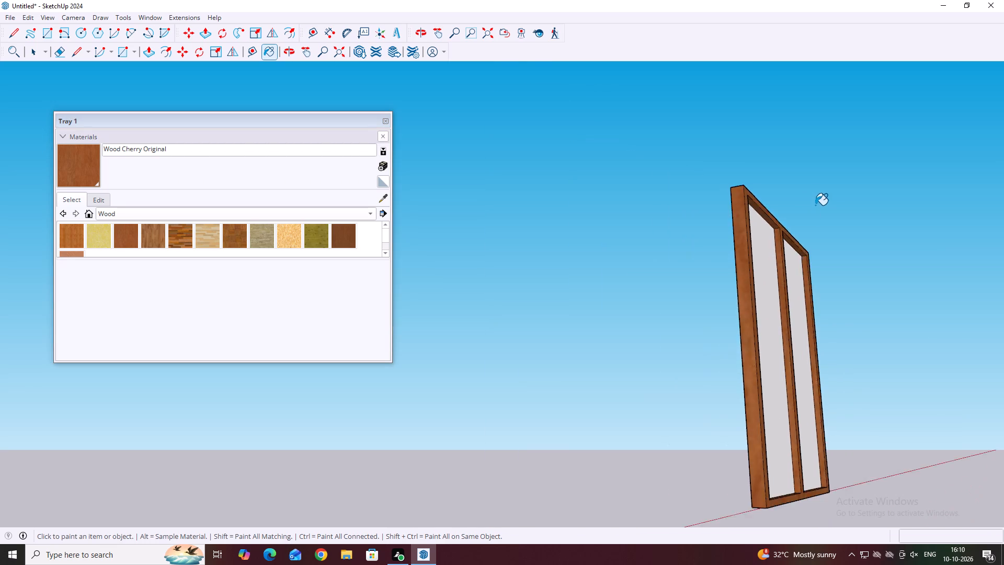
Paint both front window panels with Translucent Glass Tinted from the Glass and Mirrors materials.
middle_click_drag(826, 205, 460, 278)
middle_click_drag(663, 299, 594, 297)
middle_click_drag(714, 285, 580, 292)
scroll(736, 245, "down", 5)
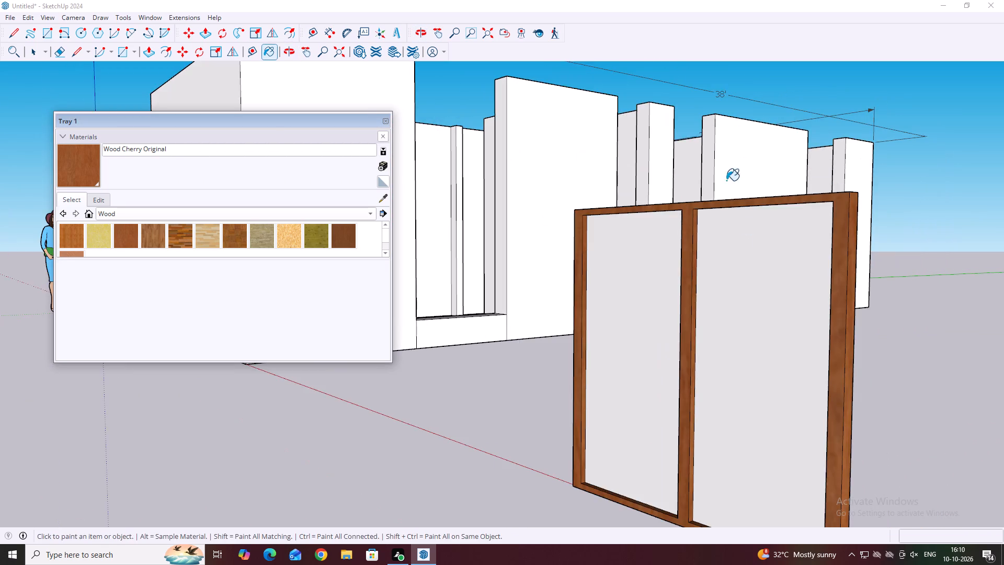
middle_click_drag(697, 167, 720, 359)
scroll(783, 279, "down", 17)
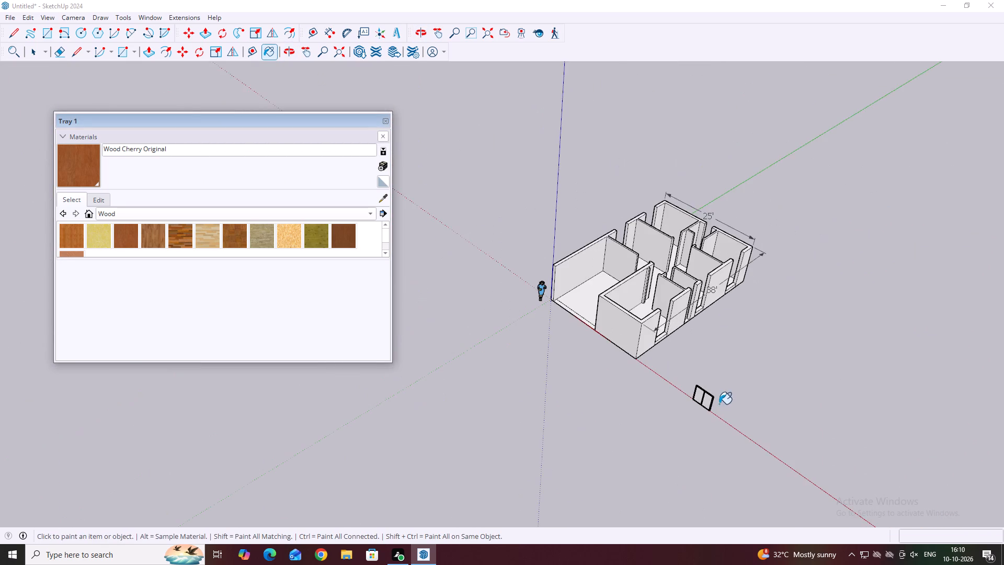
middle_click_drag(719, 408, 751, 372)
scroll(731, 384, "up", 4)
middle_click_drag(695, 380, 729, 335)
scroll(726, 345, "up", 3)
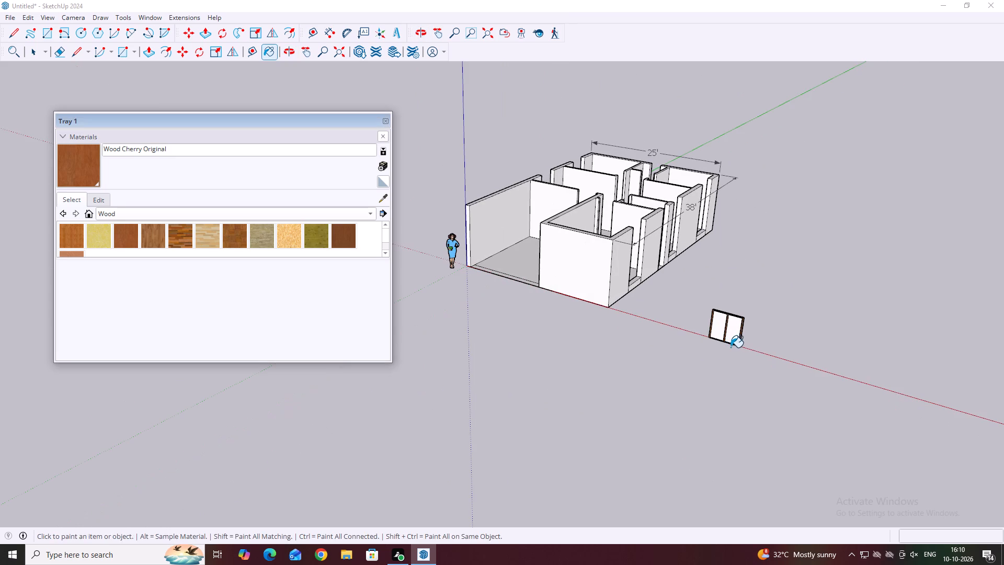
key("space")
middle_click_drag(669, 333, 736, 310)
scroll(736, 310, "up", 3)
left_click(259, 216)
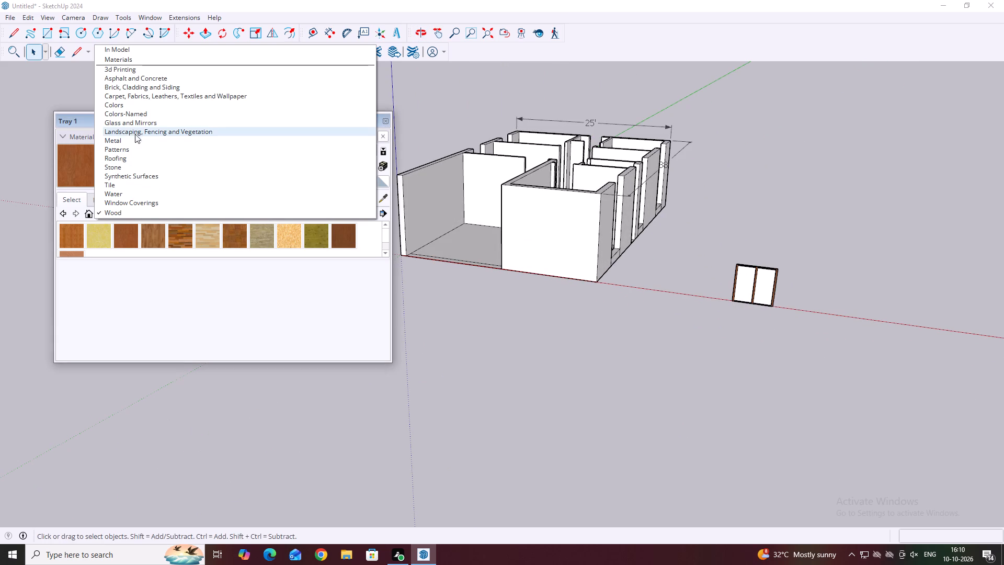
left_click(145, 123)
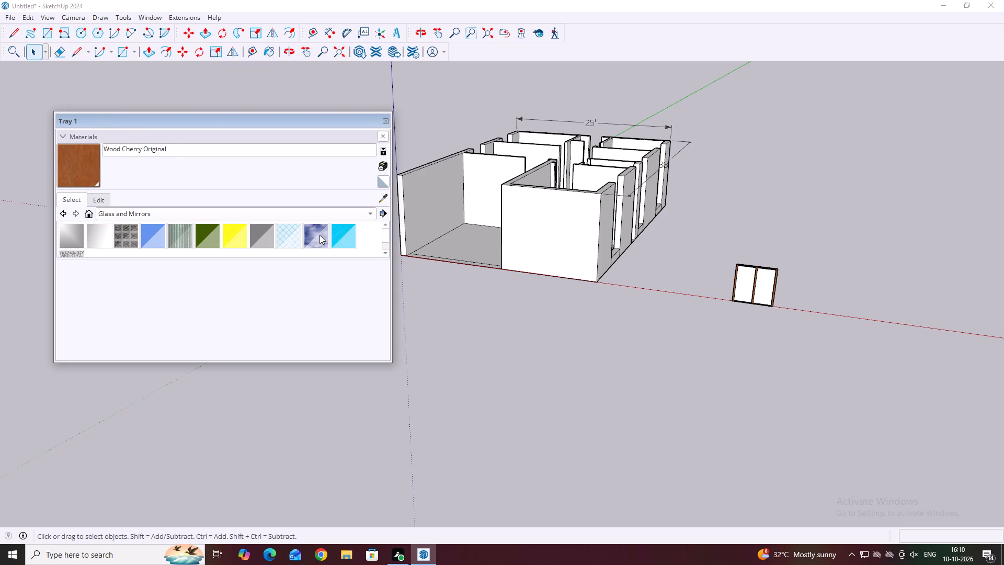
left_click(339, 236)
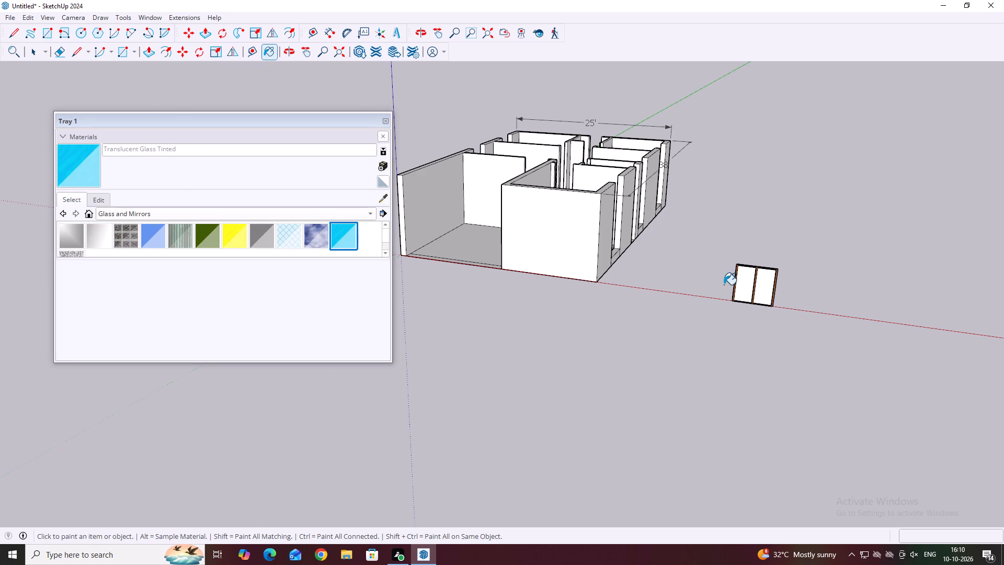
scroll(724, 285, "up", 7)
left_click(750, 294)
left_click(793, 288)
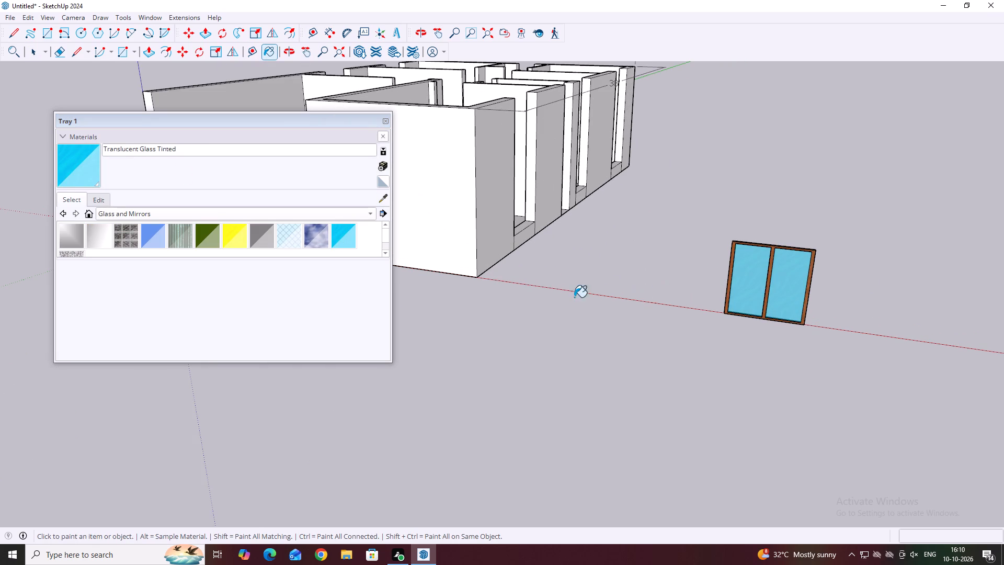
Leave the Paint Bucket tool and close the materials tray.
middle_click_drag(754, 311, 763, 242)
scroll(763, 243, "up", 3)
middle_click_drag(774, 207, 803, 287)
scroll(738, 232, "up", 3)
key("Escape")
scroll(685, 202, "down", 4)
key("space")
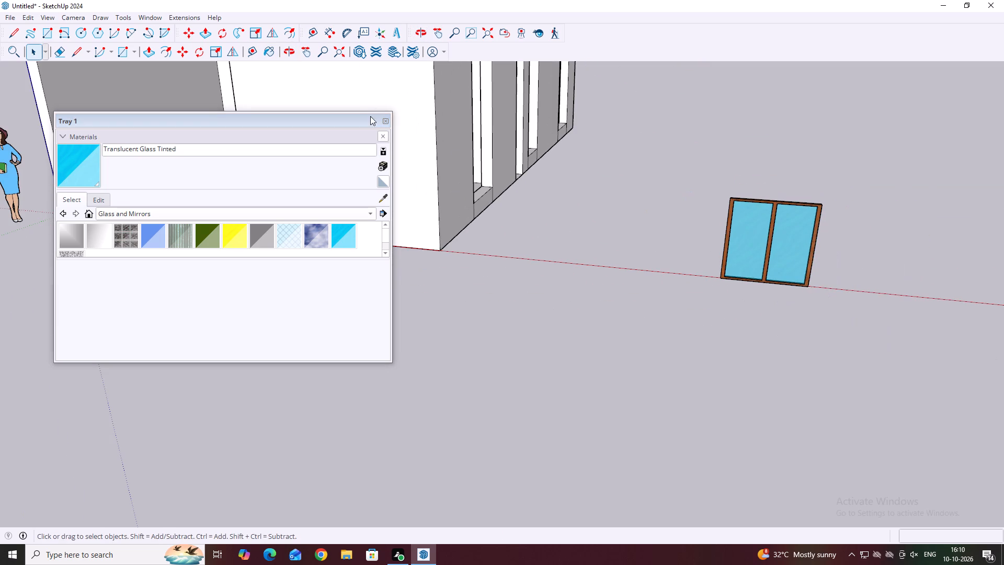
left_click(384, 120)
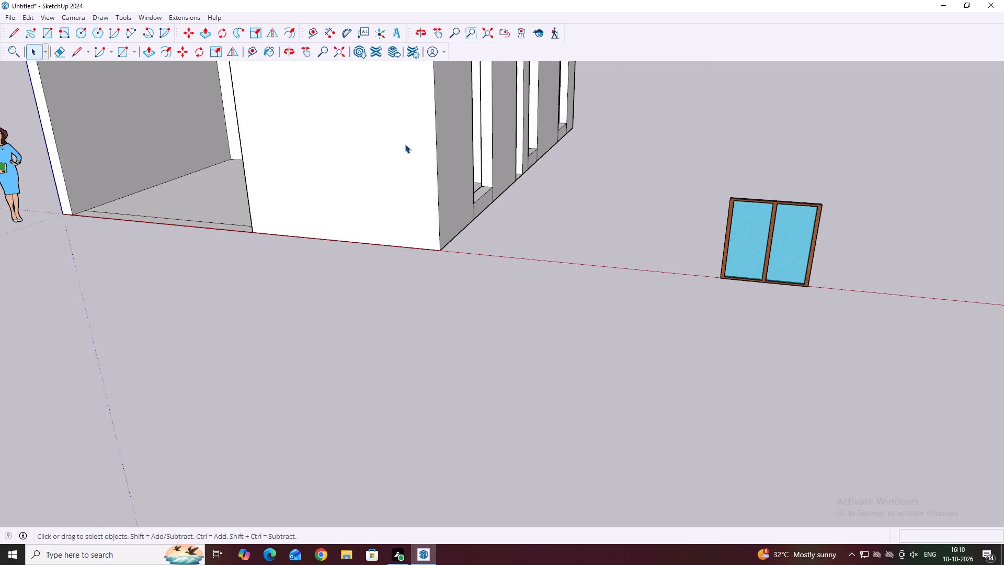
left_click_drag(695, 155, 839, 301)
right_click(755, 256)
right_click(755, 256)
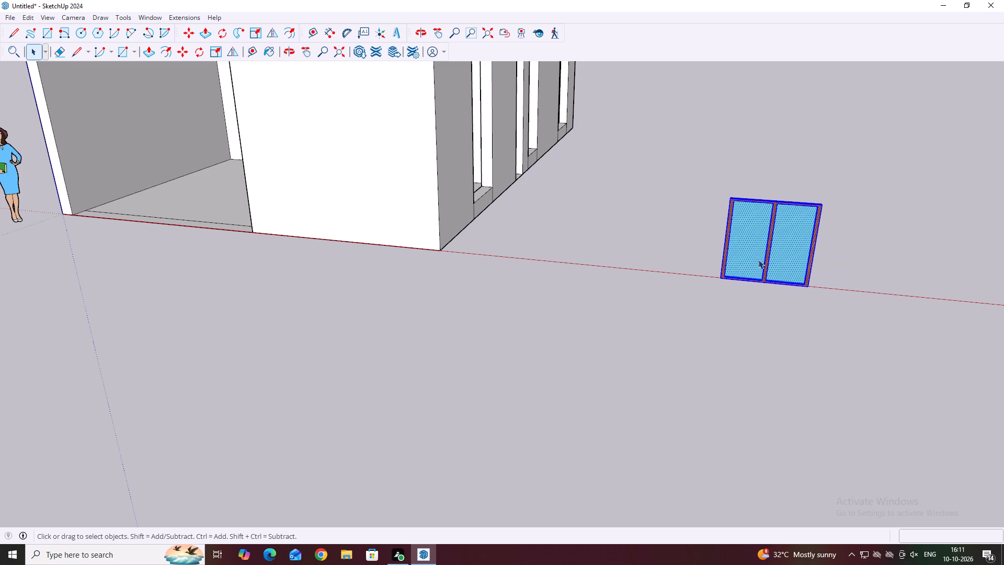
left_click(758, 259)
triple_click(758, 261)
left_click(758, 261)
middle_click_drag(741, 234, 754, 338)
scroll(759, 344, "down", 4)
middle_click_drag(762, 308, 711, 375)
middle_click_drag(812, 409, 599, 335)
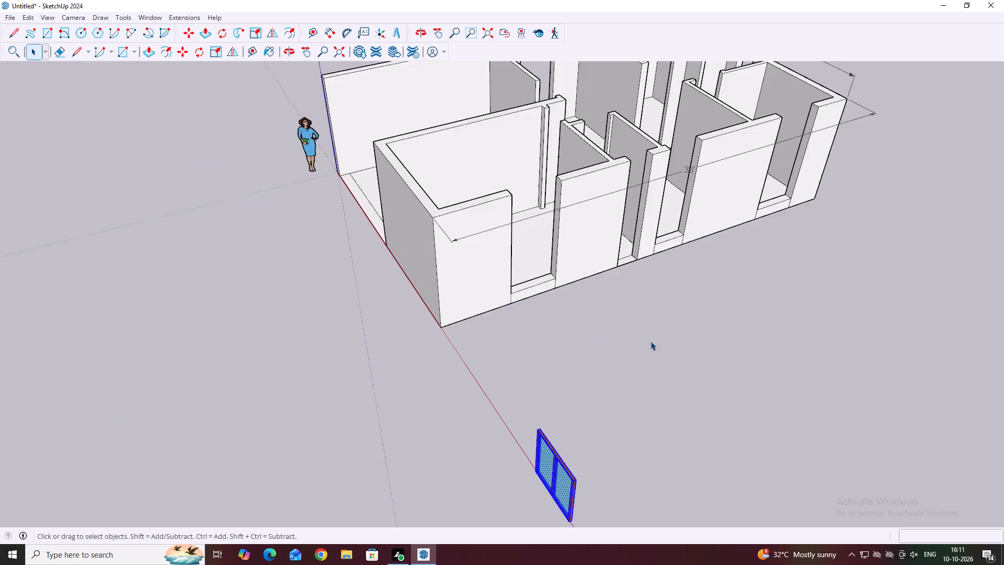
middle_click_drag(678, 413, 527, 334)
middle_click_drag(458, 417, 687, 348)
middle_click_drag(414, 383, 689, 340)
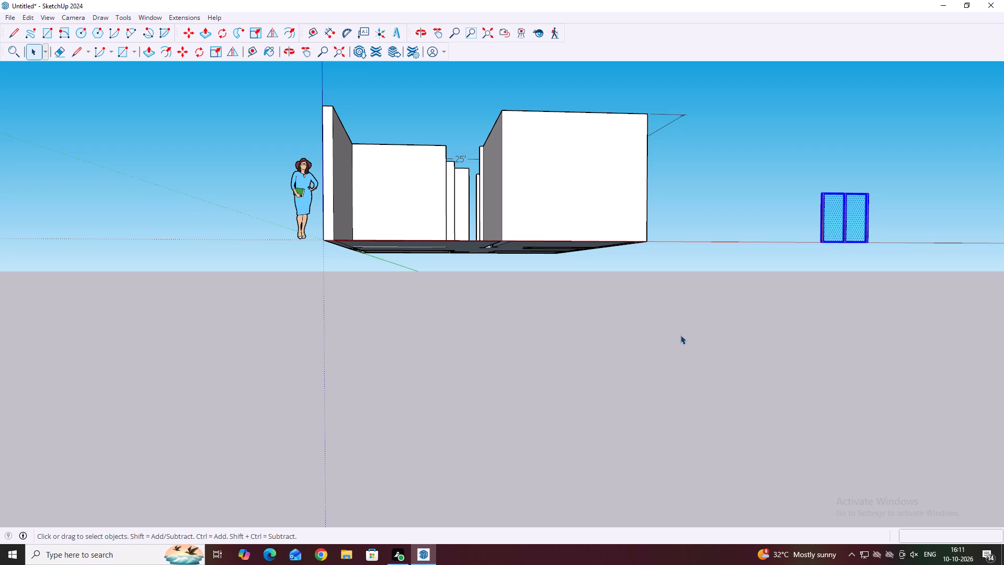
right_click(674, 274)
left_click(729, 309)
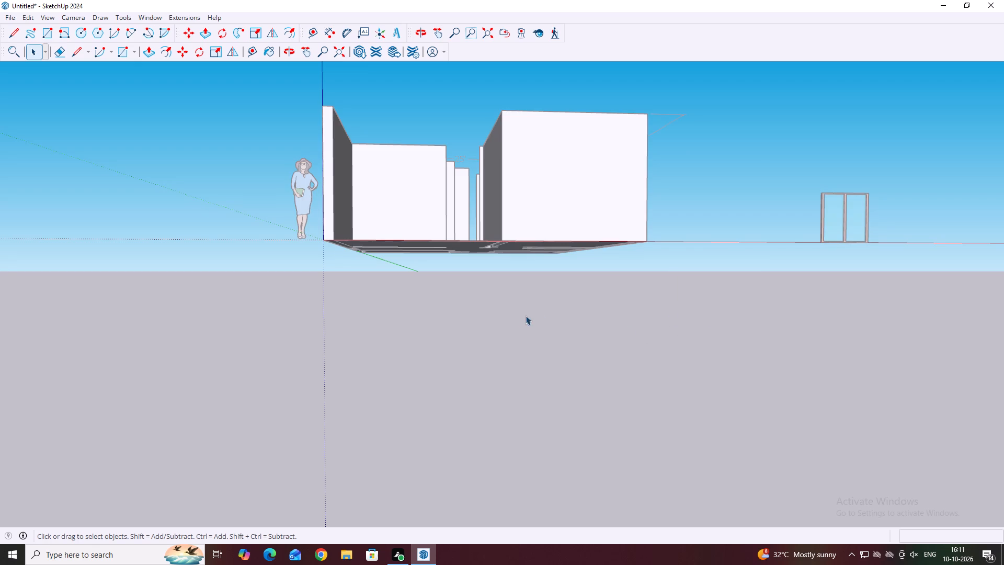
Select the whole connected window, including frame and glass panels, and make it a group.
middle_click_drag(785, 224, 785, 310)
left_click(862, 274)
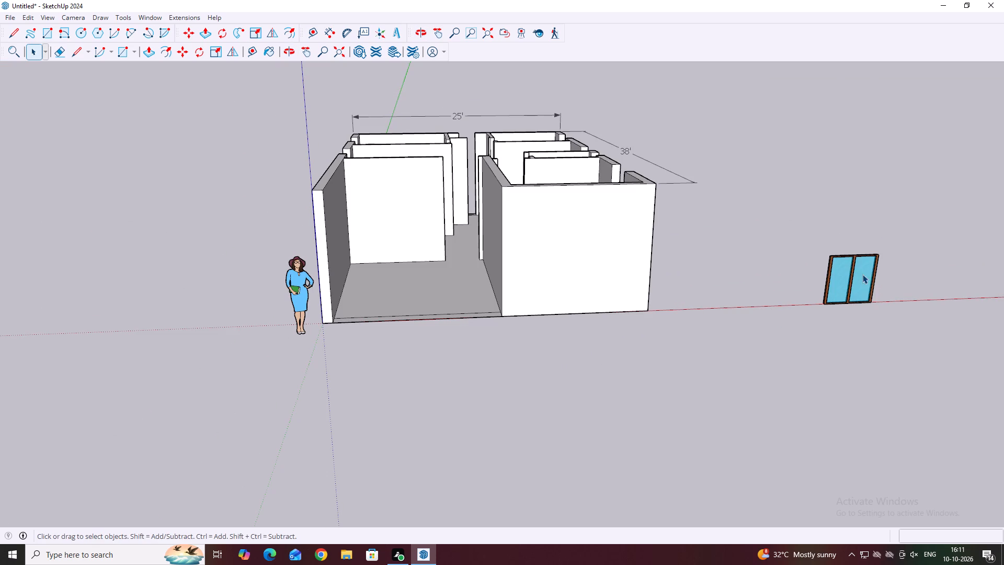
left_click(865, 274)
triple_click(865, 274)
left_click(865, 274)
right_click(864, 274)
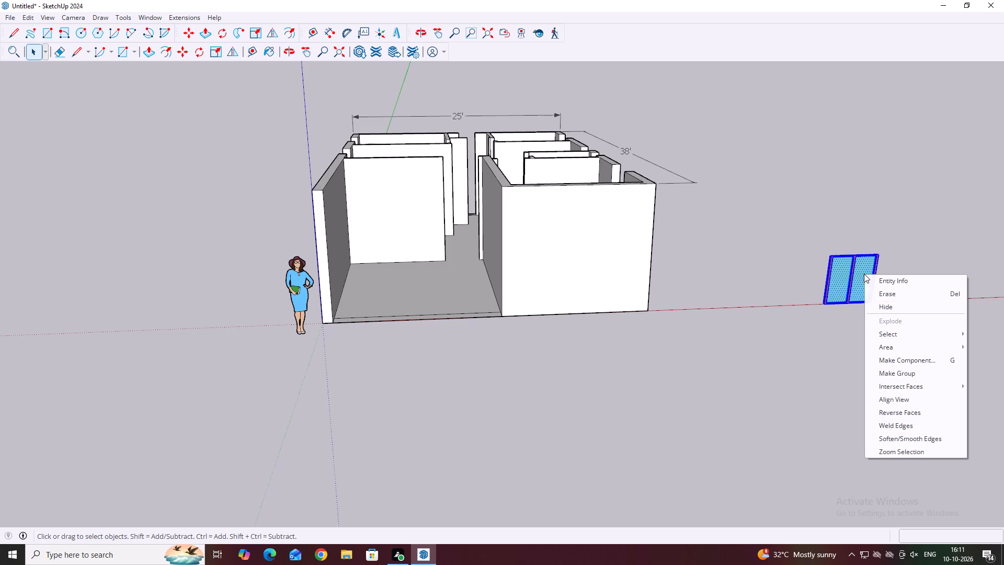
left_click(905, 374)
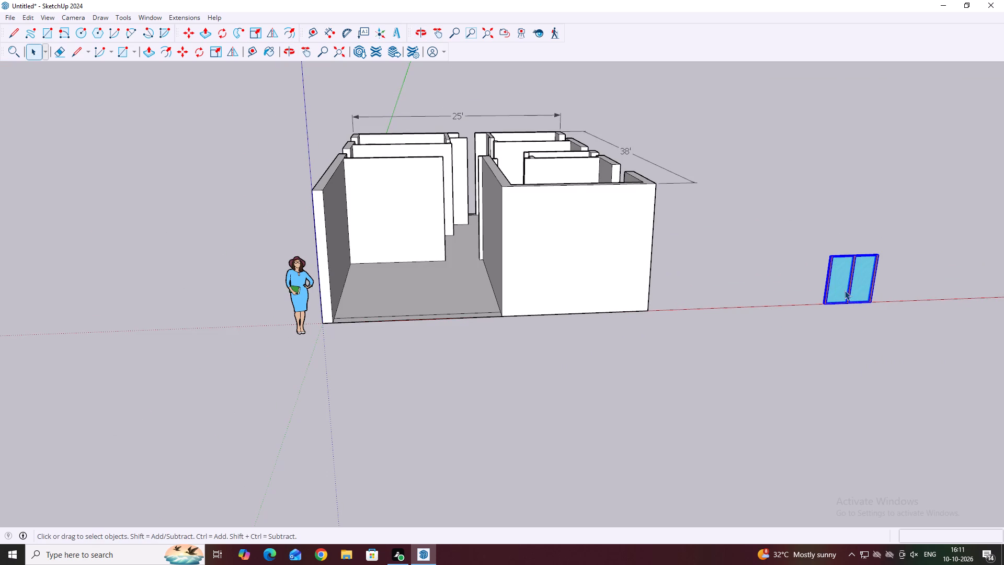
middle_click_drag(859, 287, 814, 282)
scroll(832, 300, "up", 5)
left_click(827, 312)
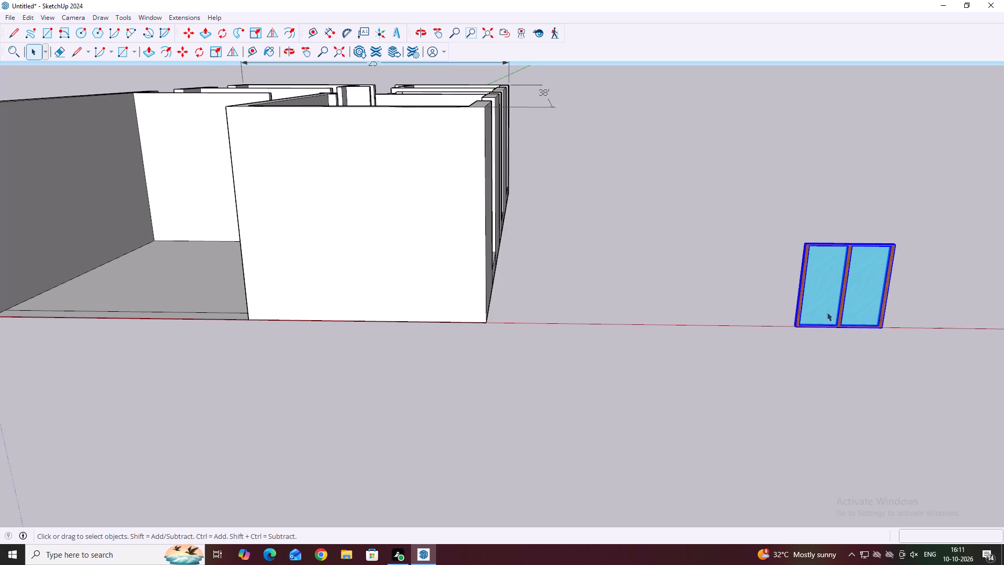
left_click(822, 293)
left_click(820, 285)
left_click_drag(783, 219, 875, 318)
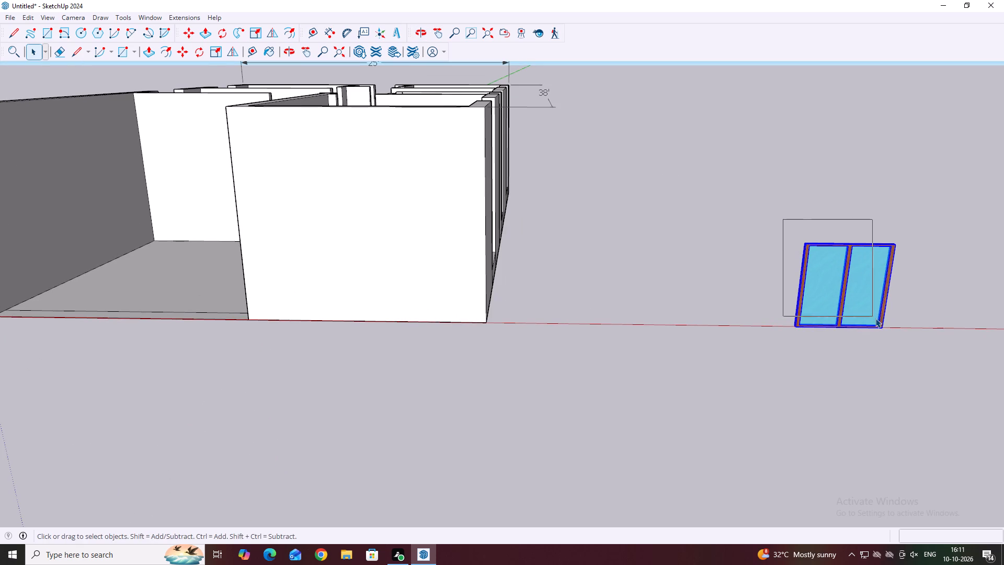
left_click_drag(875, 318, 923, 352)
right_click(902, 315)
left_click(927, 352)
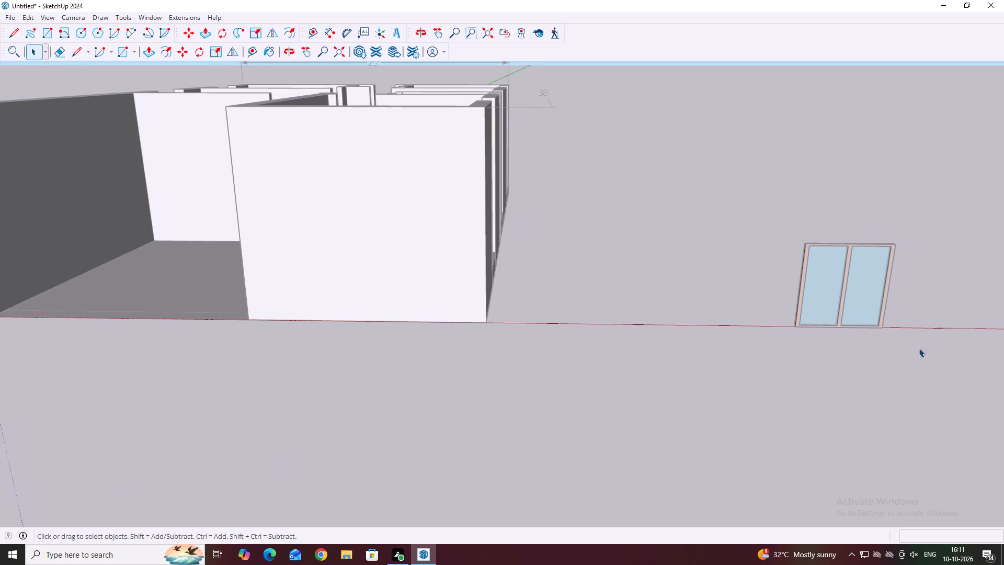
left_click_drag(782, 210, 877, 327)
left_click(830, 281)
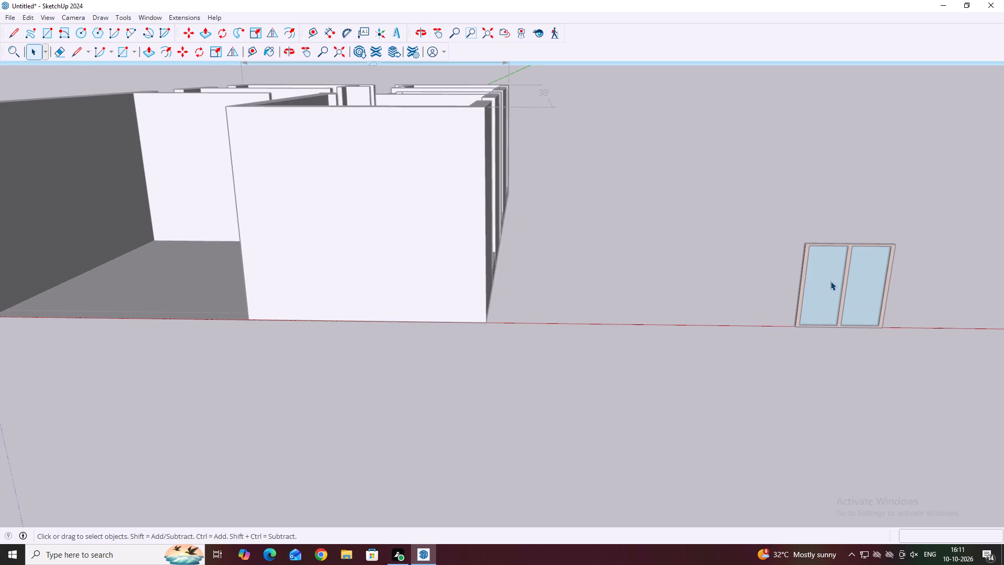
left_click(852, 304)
Move the window group by its bottom corner about 60' 6" to the ground outside the house's long wall along the green axis.
left_click(824, 284)
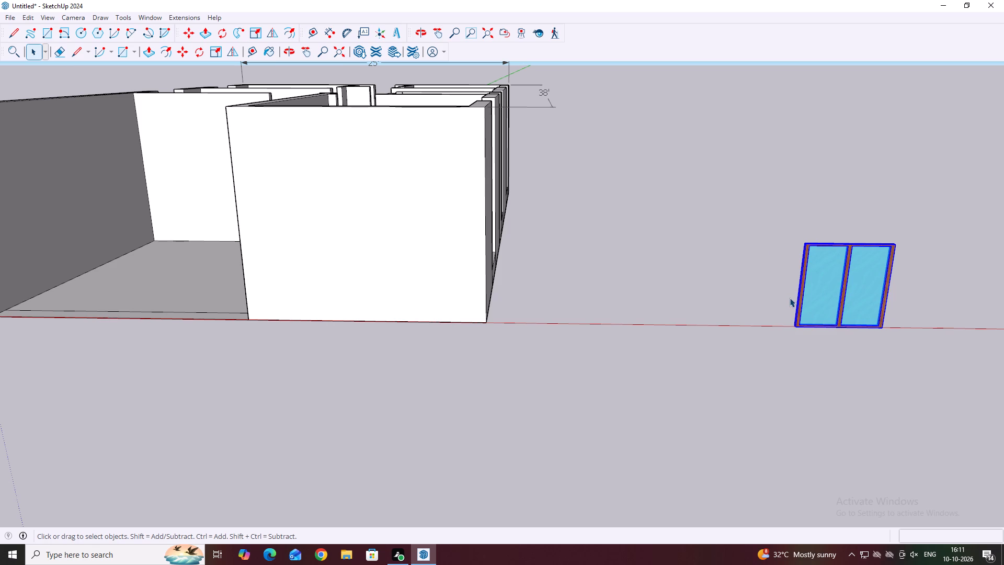
key("m")
left_click(795, 329)
scroll(684, 340, "down", 5)
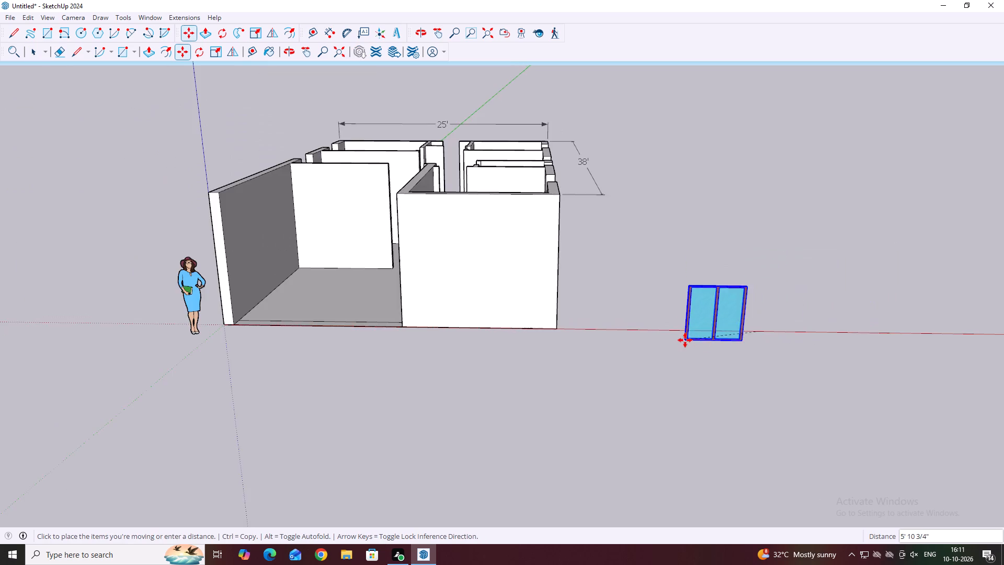
middle_click_drag(469, 336, 626, 337)
scroll(629, 337, "down", 4)
middle_click_drag(355, 311, 564, 291)
middle_click_drag(351, 275, 444, 274)
scroll(441, 286, "up", 2)
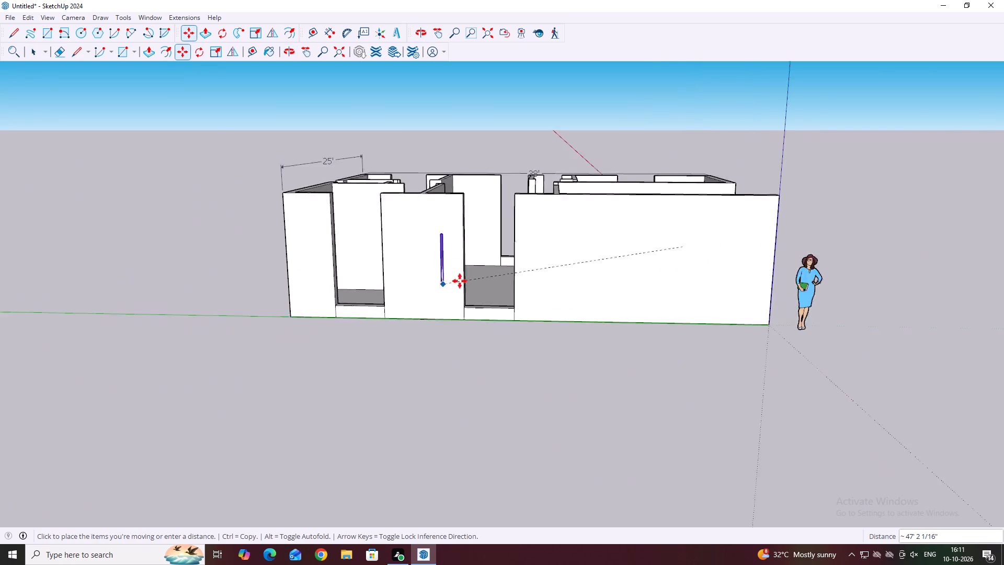
scroll(460, 281, "up", 5)
scroll(497, 313, "down", 4)
left_click(613, 440)
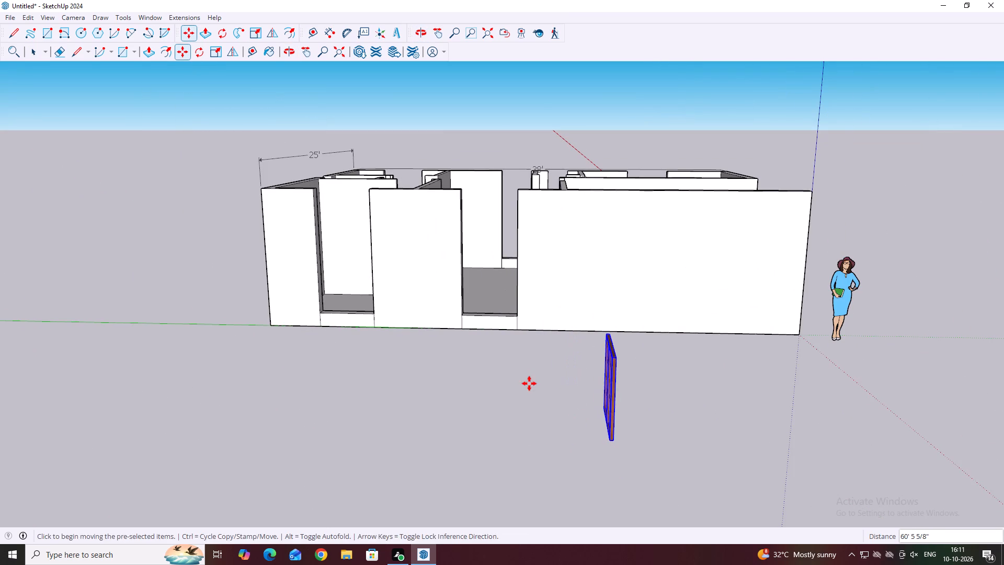
key("Escape")
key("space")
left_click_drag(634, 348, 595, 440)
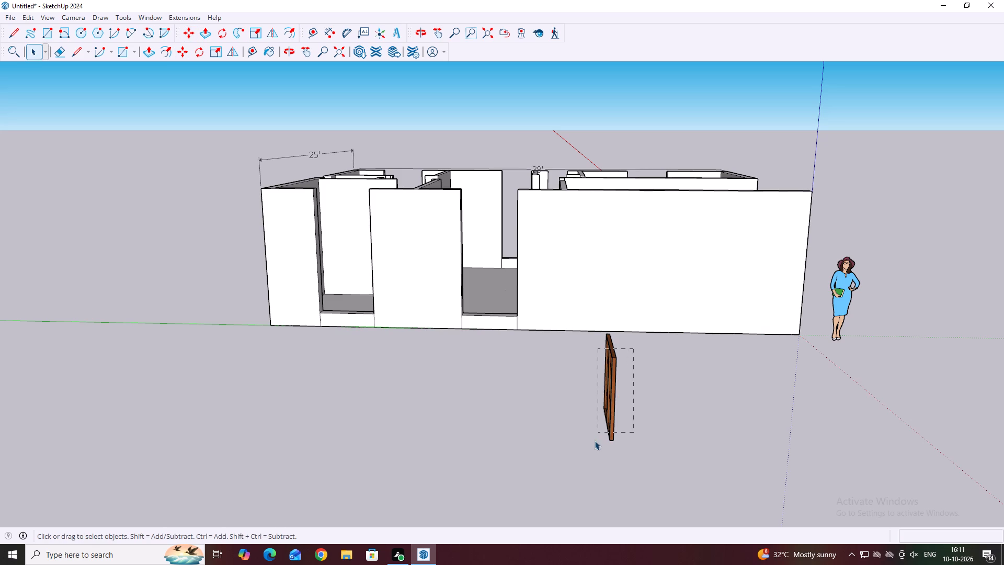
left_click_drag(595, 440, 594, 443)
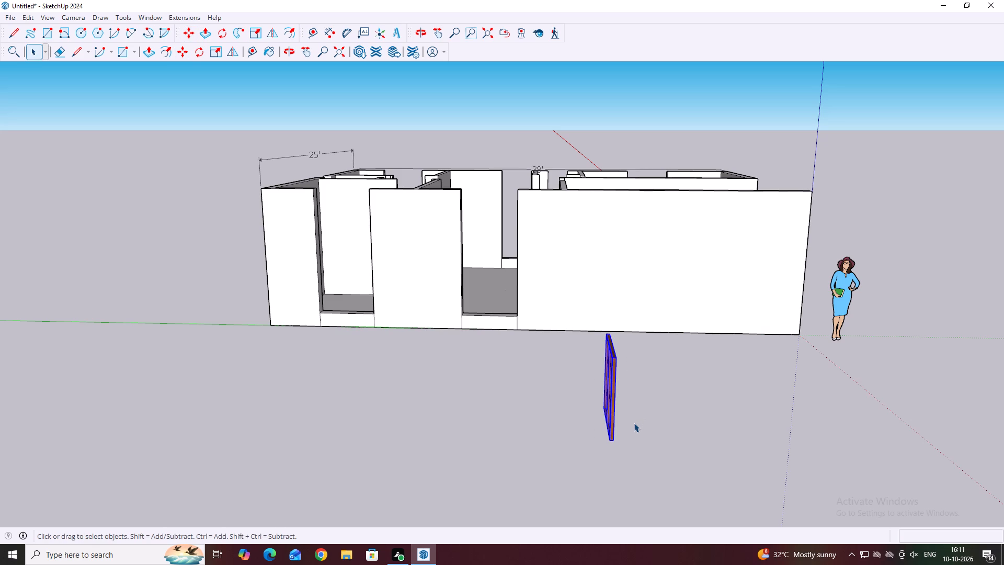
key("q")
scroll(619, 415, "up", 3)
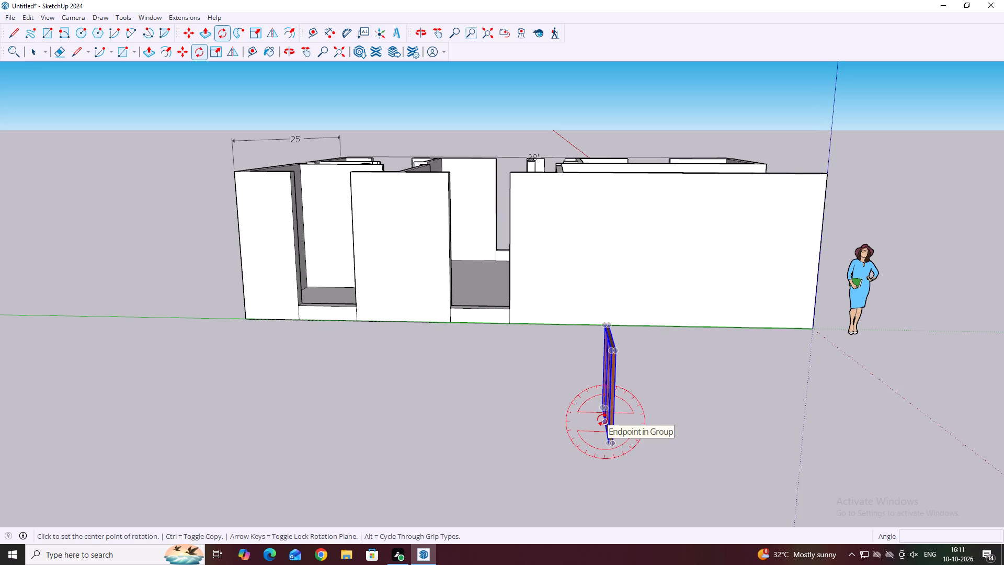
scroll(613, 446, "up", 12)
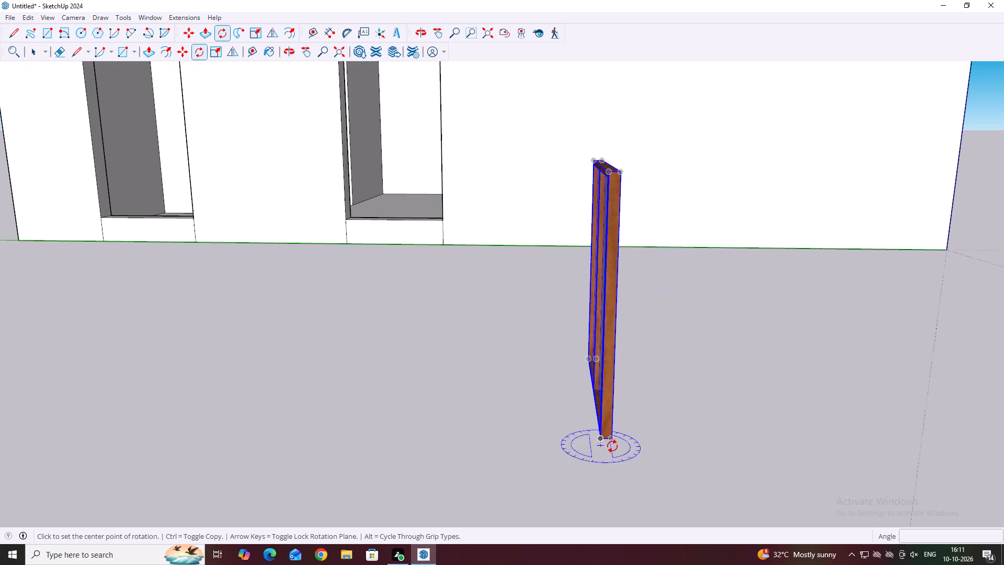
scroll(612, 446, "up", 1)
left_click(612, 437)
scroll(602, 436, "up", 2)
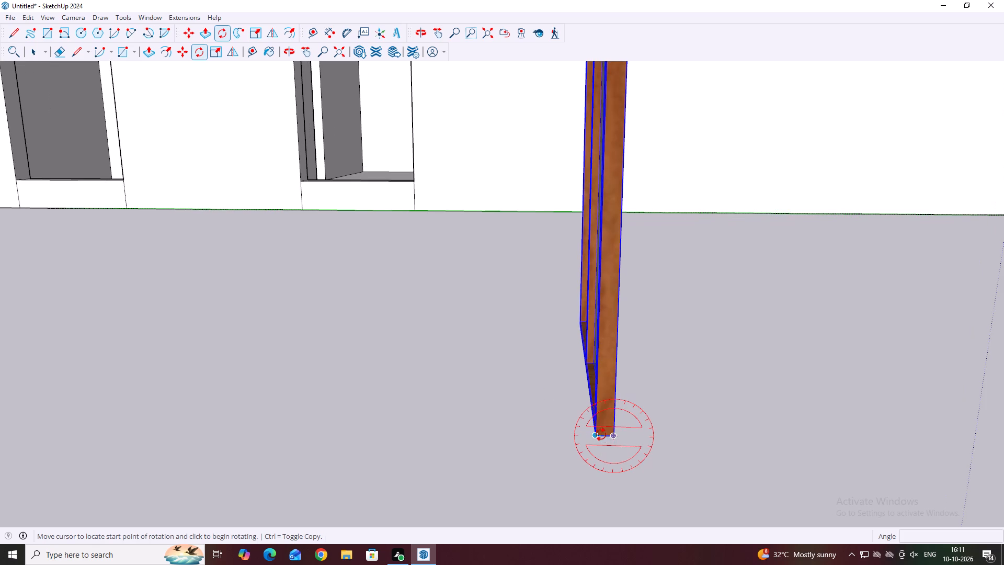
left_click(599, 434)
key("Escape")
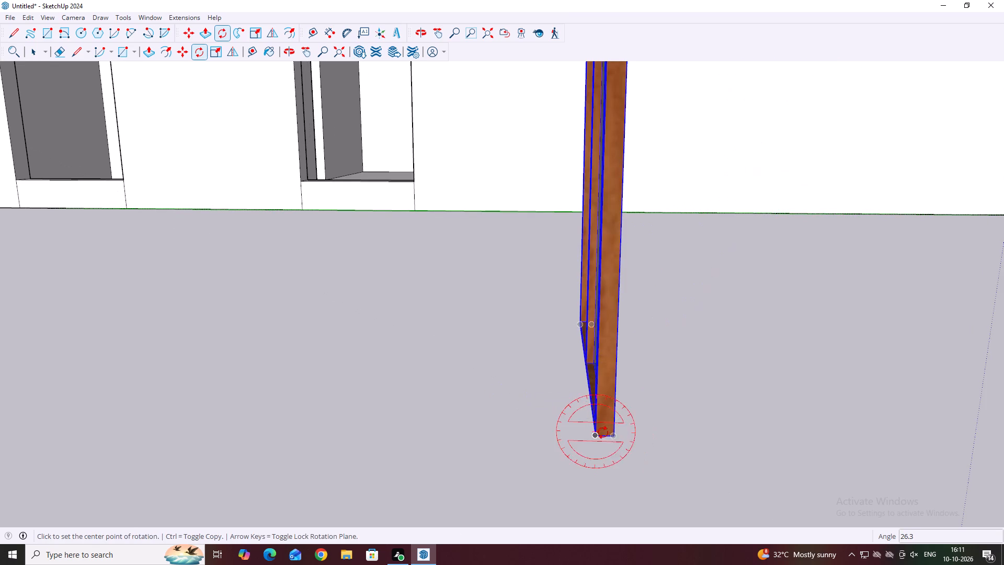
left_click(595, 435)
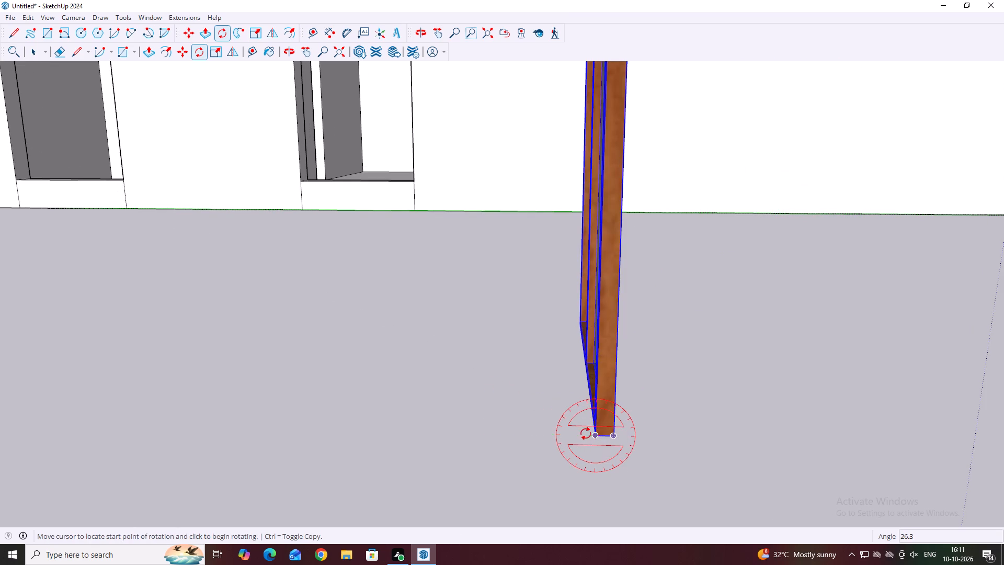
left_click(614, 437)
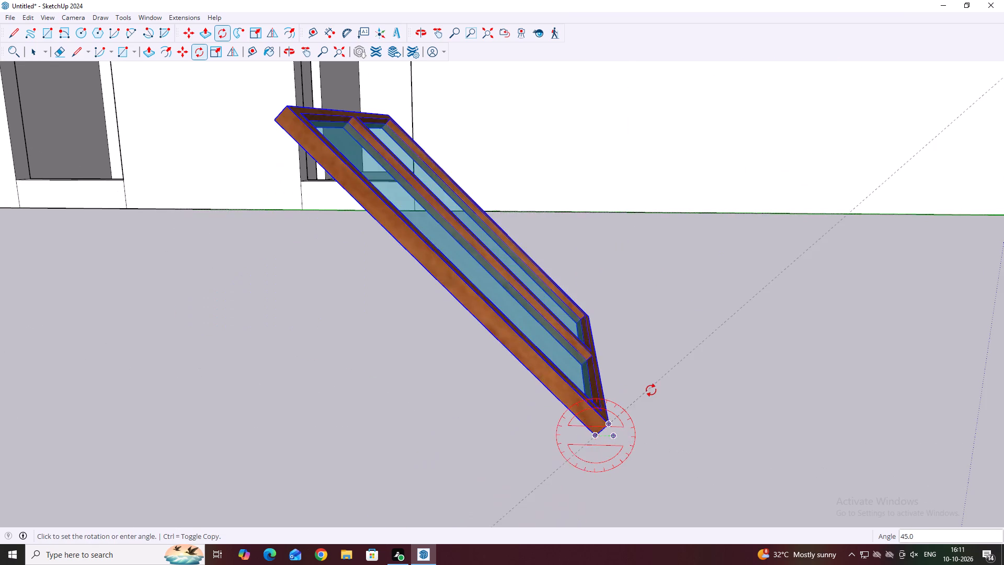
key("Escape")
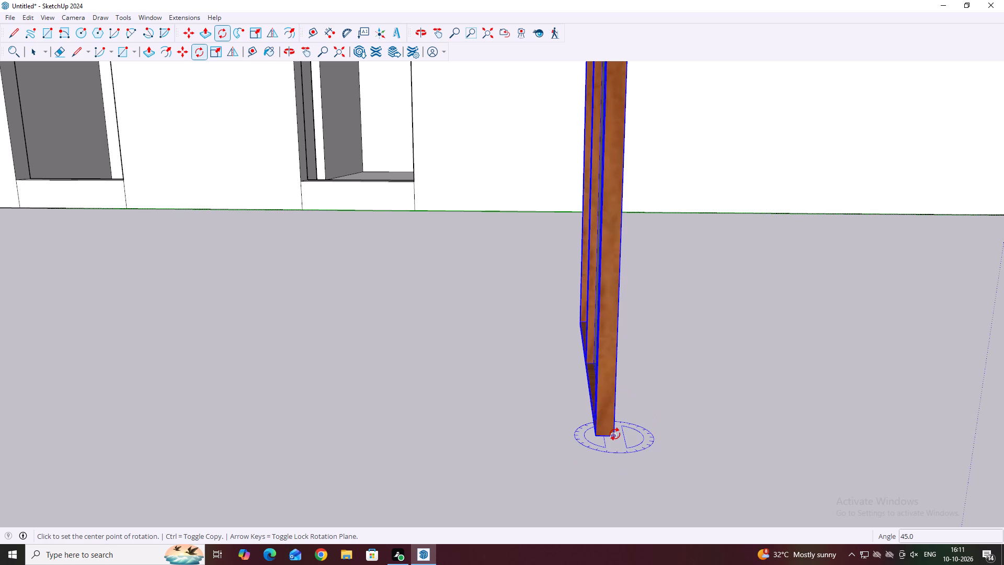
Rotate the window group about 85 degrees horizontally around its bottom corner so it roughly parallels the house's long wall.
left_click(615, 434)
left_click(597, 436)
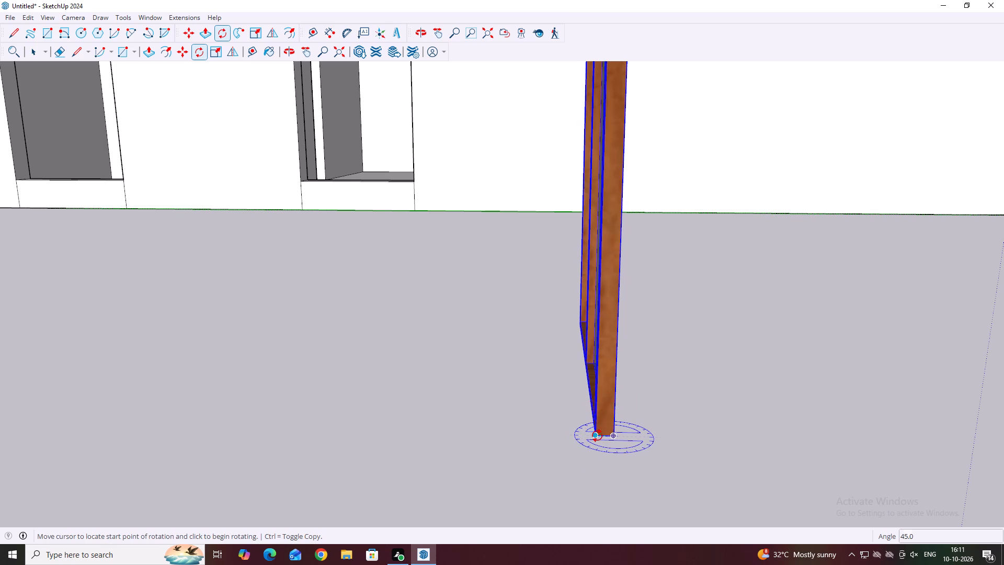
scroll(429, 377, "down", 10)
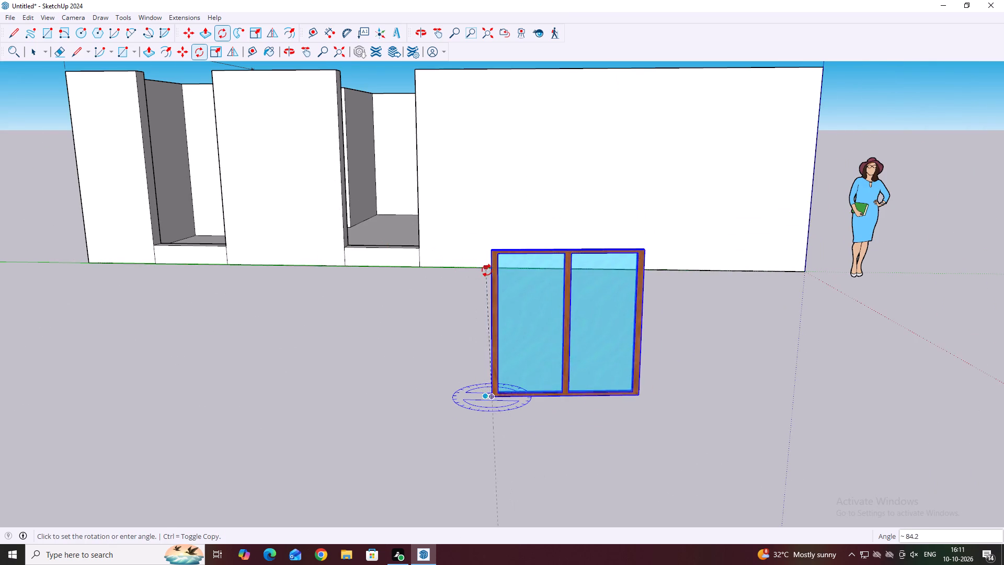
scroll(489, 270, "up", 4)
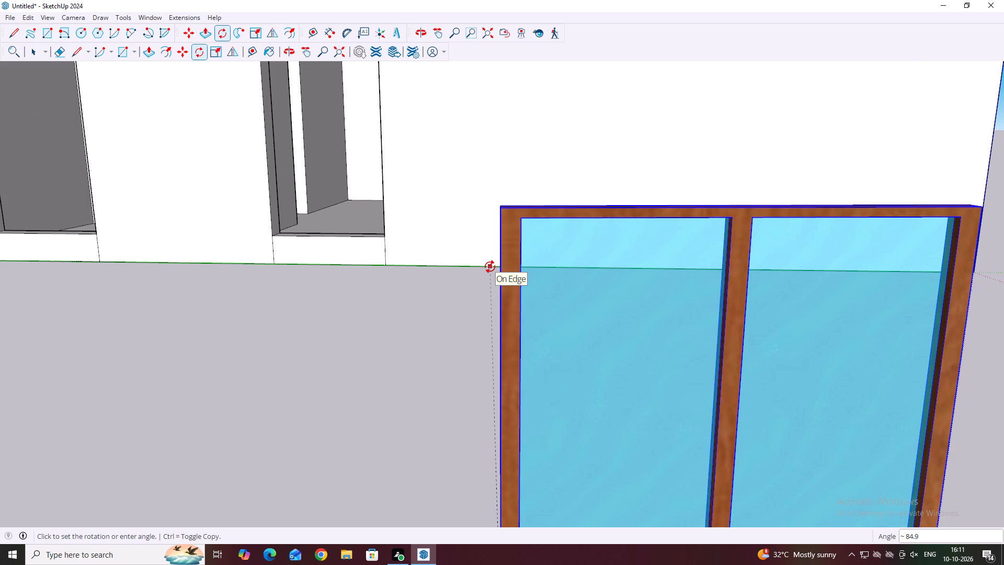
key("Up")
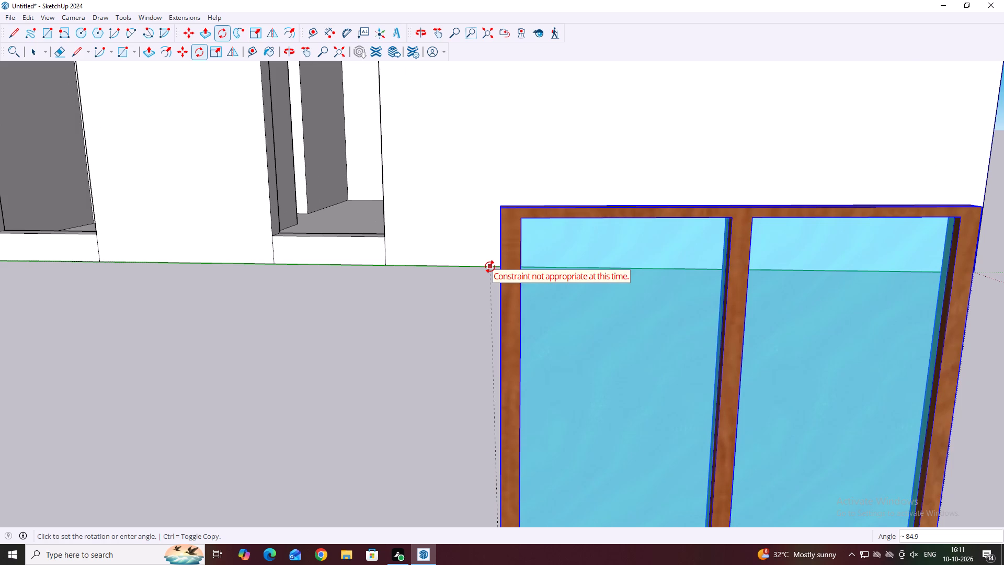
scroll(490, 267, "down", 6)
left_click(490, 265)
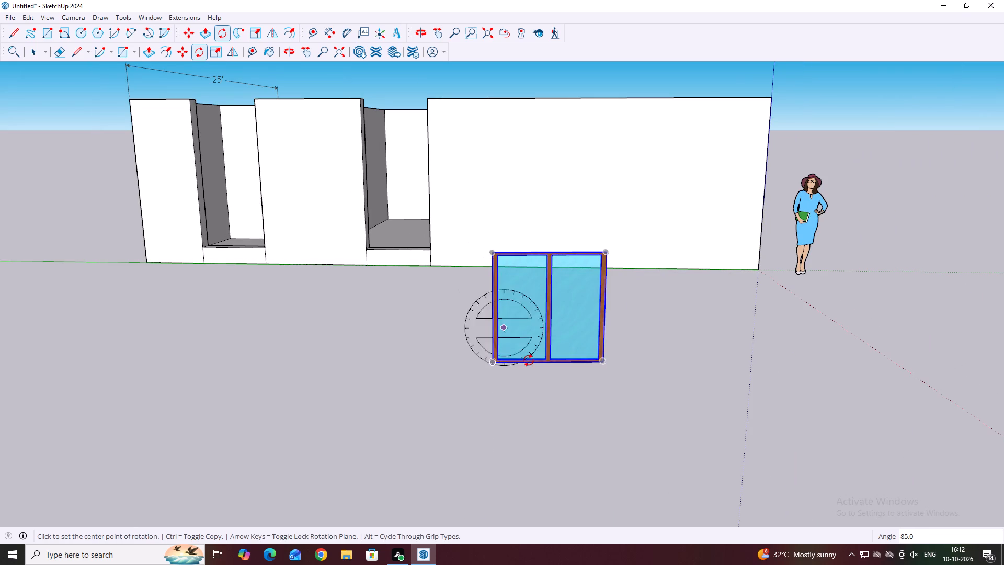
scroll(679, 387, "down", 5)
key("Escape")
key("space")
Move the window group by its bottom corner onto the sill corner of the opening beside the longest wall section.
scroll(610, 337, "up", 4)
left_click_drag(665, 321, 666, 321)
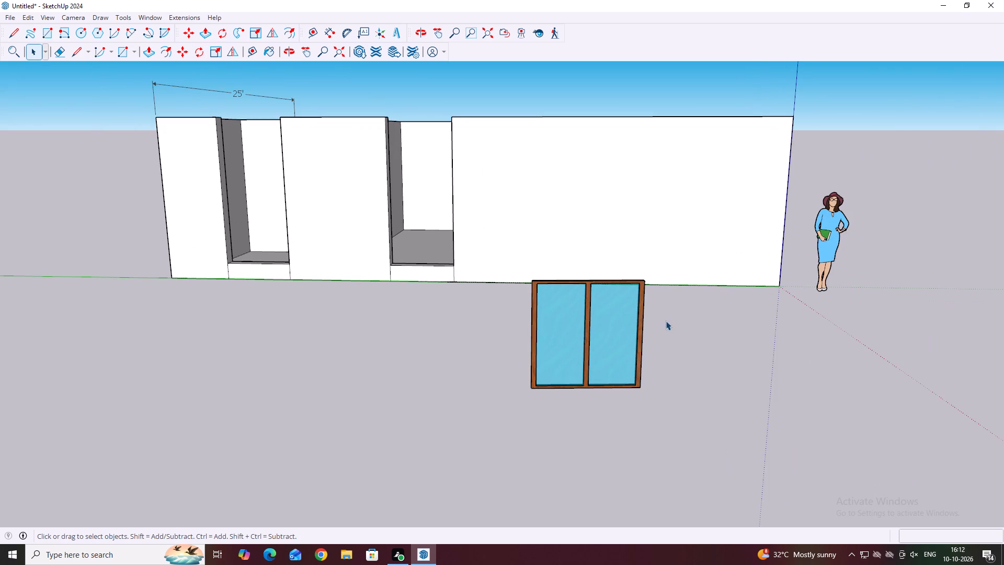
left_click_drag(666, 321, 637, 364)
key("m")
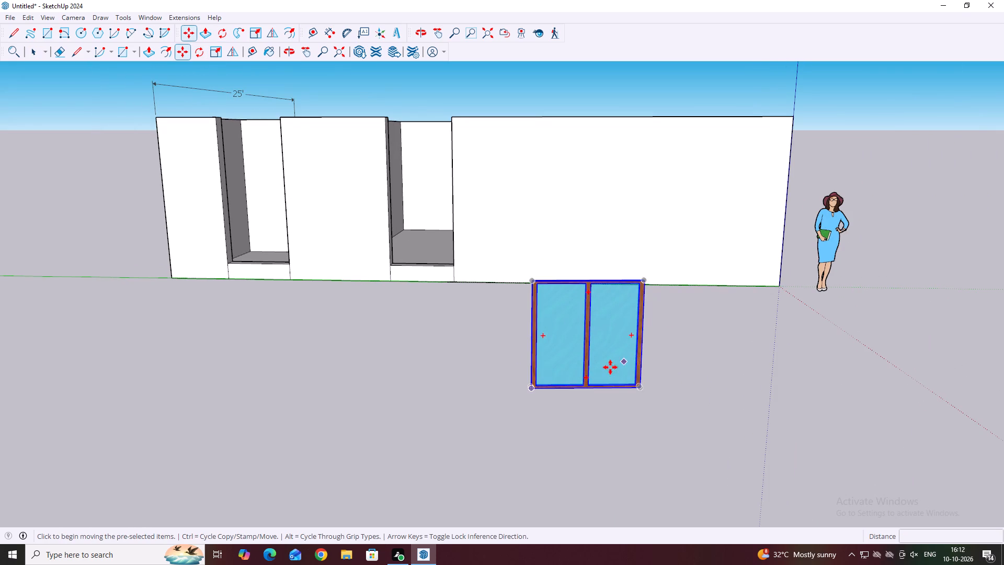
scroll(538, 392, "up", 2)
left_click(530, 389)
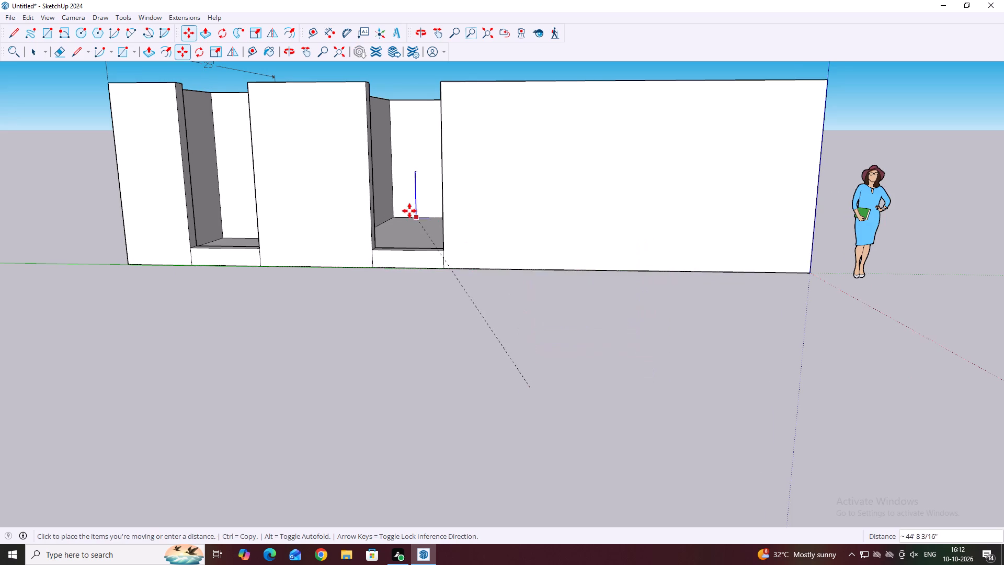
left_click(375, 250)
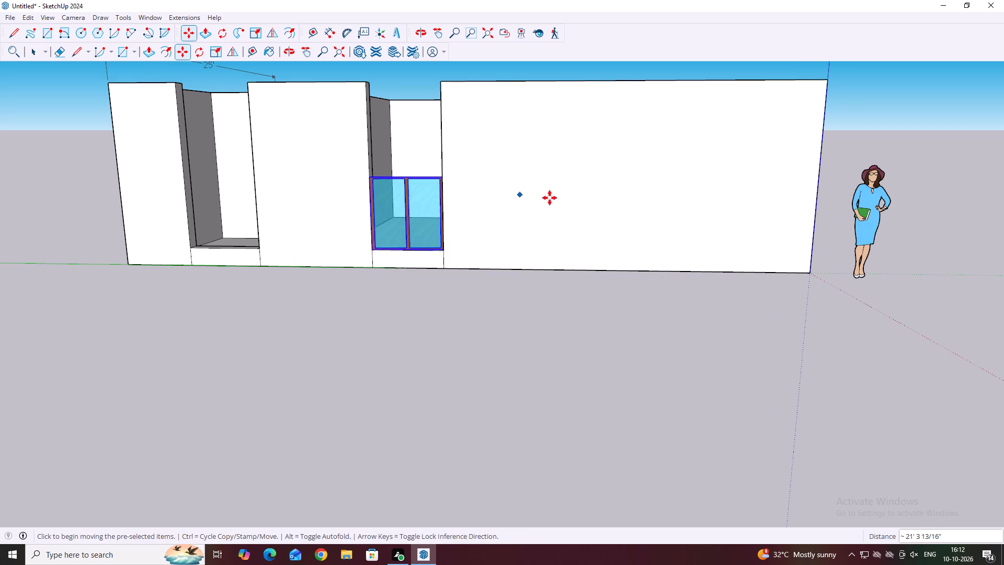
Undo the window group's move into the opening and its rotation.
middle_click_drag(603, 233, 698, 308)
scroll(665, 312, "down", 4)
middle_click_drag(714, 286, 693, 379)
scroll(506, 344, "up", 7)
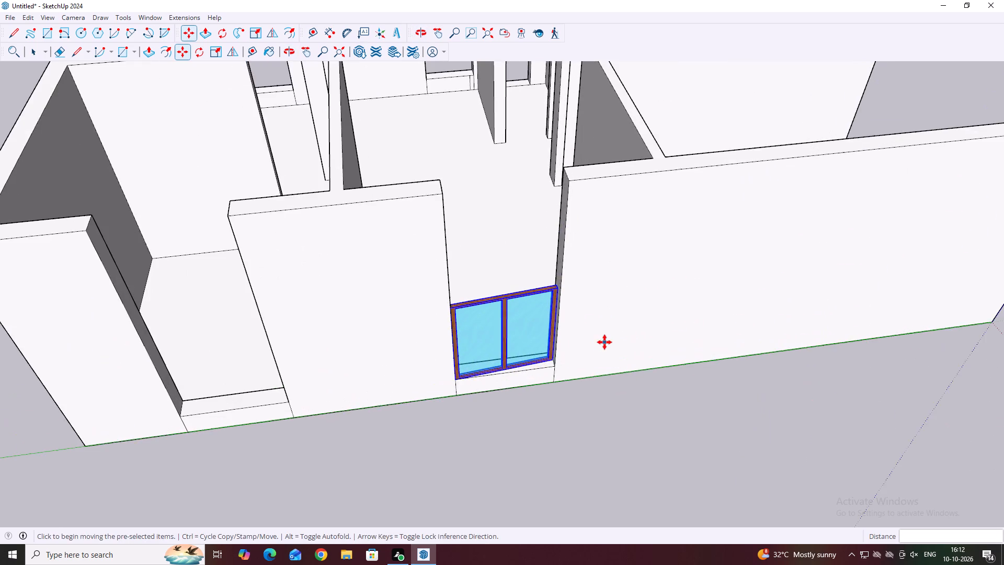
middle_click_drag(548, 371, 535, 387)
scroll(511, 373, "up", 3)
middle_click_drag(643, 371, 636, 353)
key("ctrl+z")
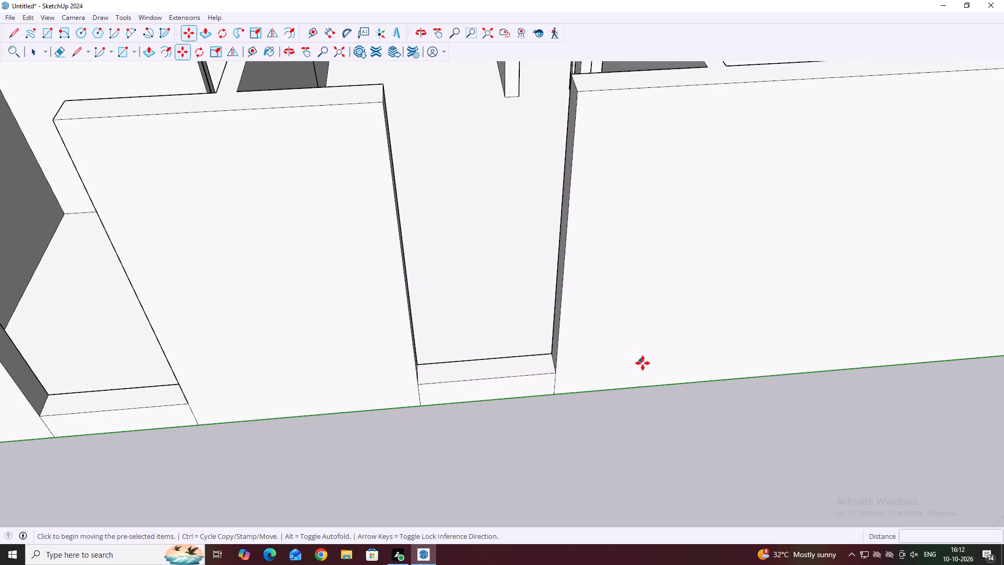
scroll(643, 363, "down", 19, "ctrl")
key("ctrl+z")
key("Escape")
Open the window group outside the house for editing.
scroll(727, 464, "up", 4)
middle_click_drag(794, 474, 758, 432)
key("space")
scroll(734, 493, "up", 2)
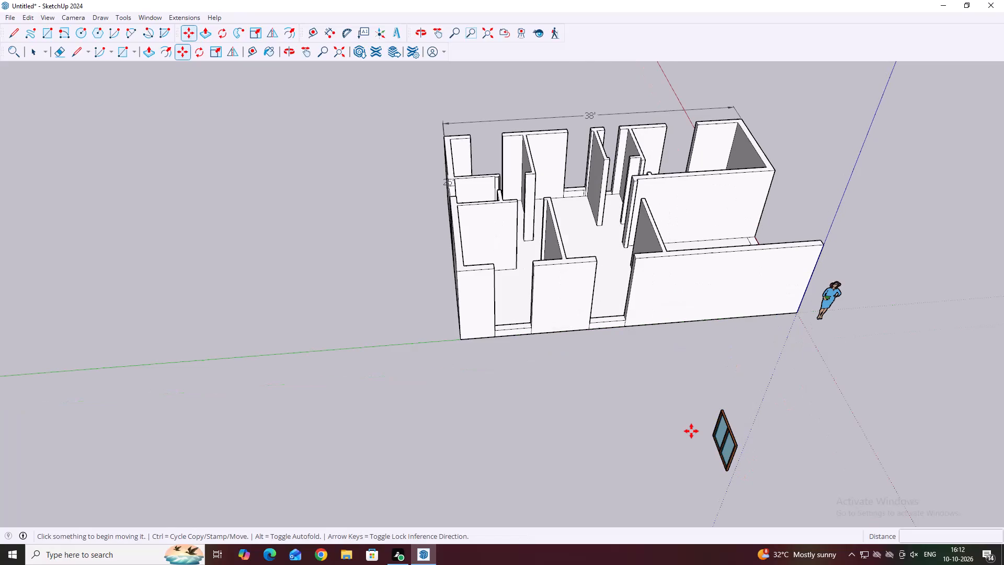
scroll(691, 431, "up", 6)
middle_click_drag(715, 420, 626, 391)
scroll(526, 339, "up", 7)
middle_click_drag(670, 381, 526, 322)
scroll(439, 316, "up", 6)
middle_click(458, 339)
middle_click_drag(619, 387, 629, 349)
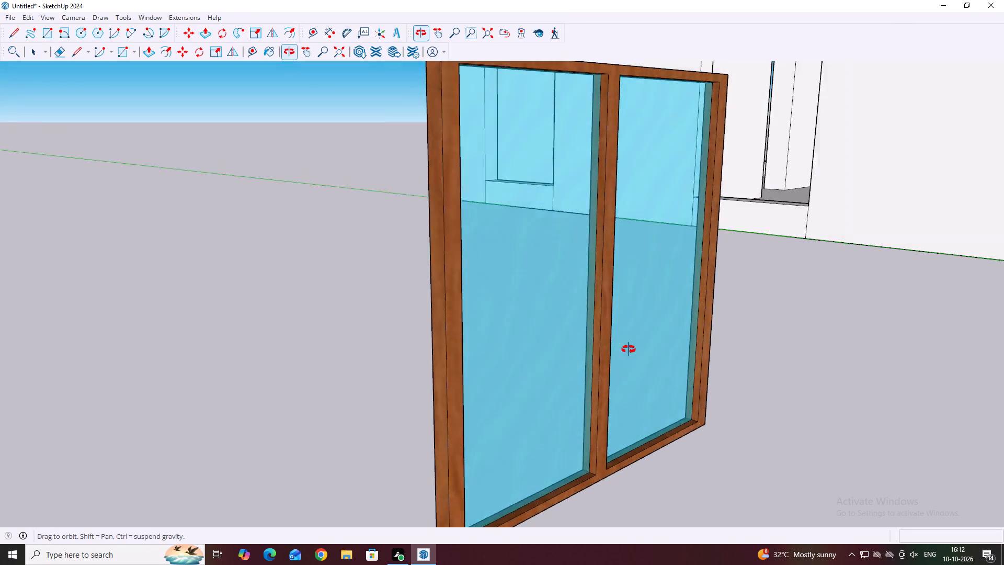
middle_click_drag(629, 349, 714, 344)
middle_click_drag(781, 357, 641, 376)
scroll(682, 372, "down", 3)
scroll(672, 382, "up", 1)
middle_click_drag(697, 388, 629, 392)
scroll(663, 411, "up", 3)
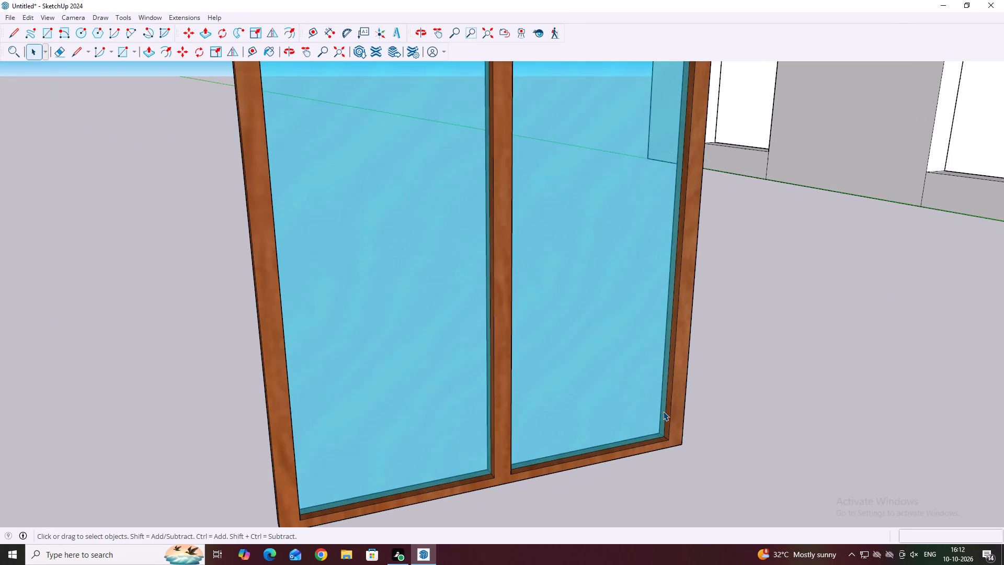
middle_click_drag(703, 426, 678, 425)
scroll(688, 425, "up", 2)
right_click(674, 427)
left_click(680, 458)
key("Escape")
triple_click(682, 439)
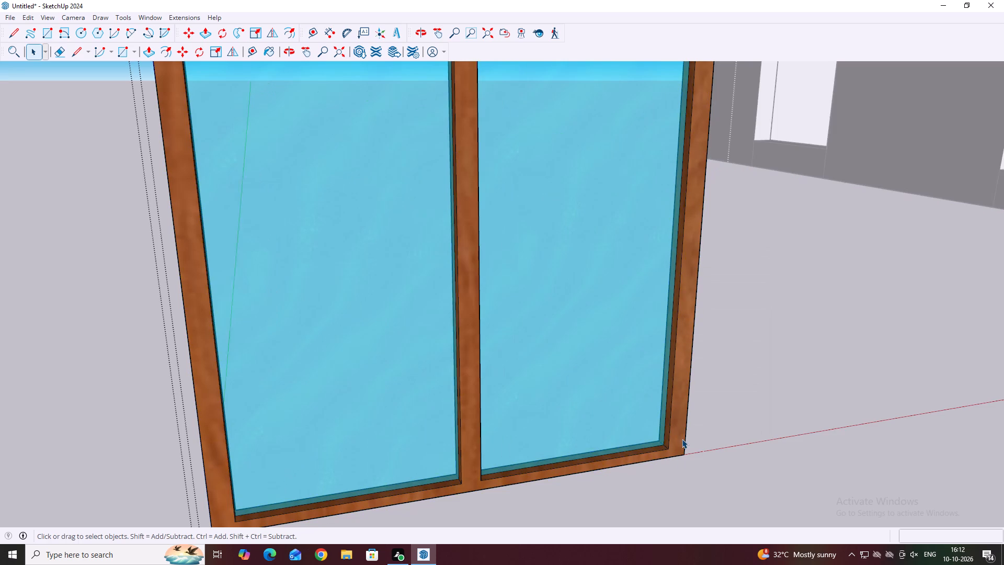
Push/Pull the wooden frame's face on one side of the window outward by 3.5".
left_click(681, 435)
scroll(675, 401, "down", 4)
middle_click_drag(801, 358, 797, 361)
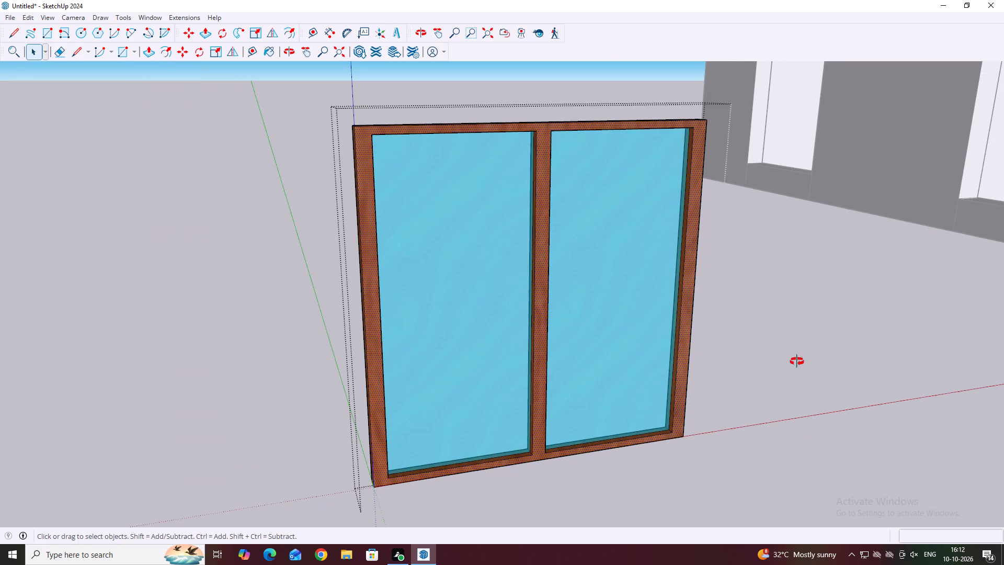
middle_click_drag(797, 361, 718, 405)
middle_click_drag(679, 467, 638, 445)
middle_click_drag(710, 460, 709, 436)
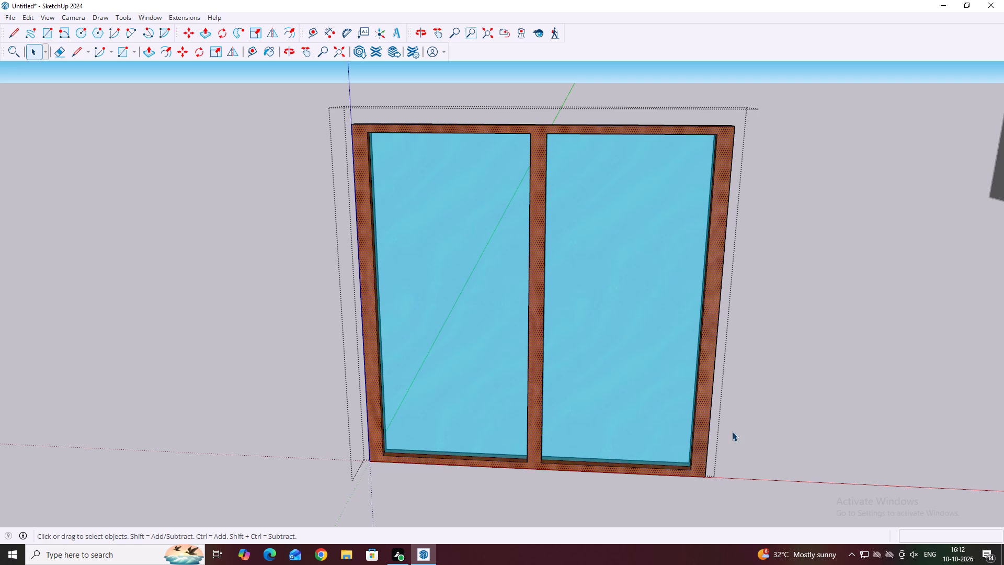
key("p")
left_click(706, 425)
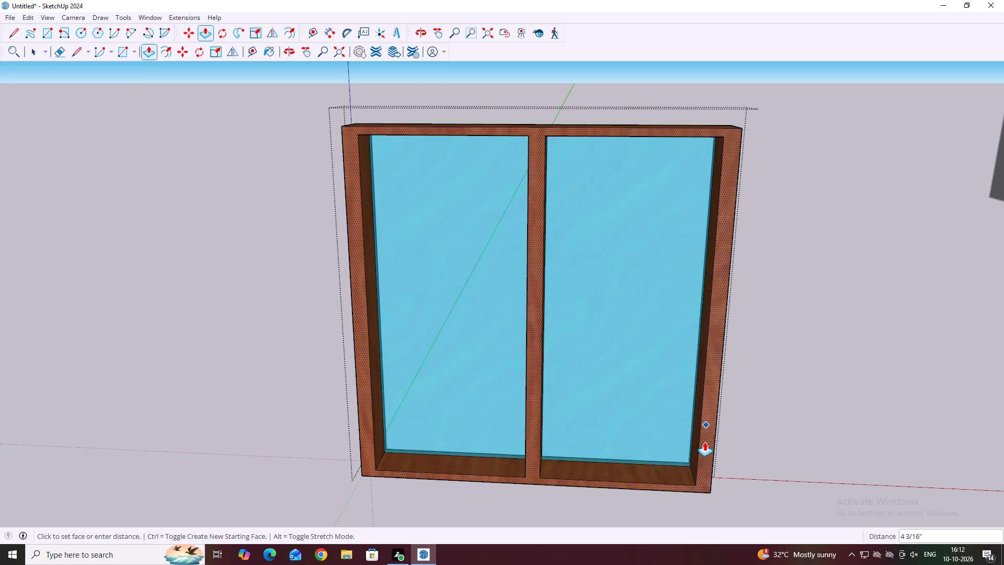
type("3.5")
key("shift+quotedbl")
key("Return")
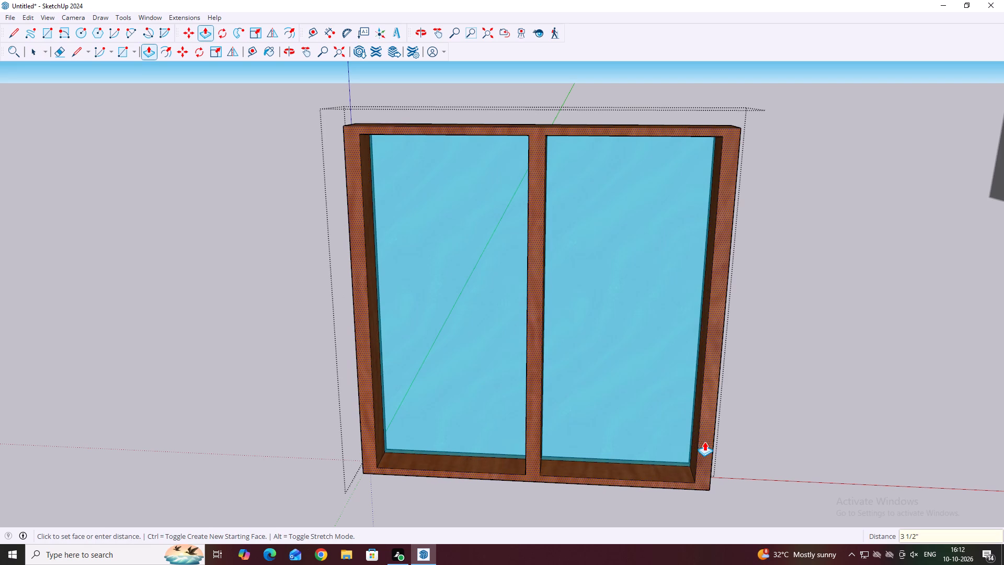
Push/Pull the wooden frame's face on the opposite side of the window outward by 3.5".
scroll(610, 439, "down", 7)
scroll(475, 405, "up", 1)
middle_click_drag(475, 405, 781, 389)
middle_click_drag(444, 377, 589, 383)
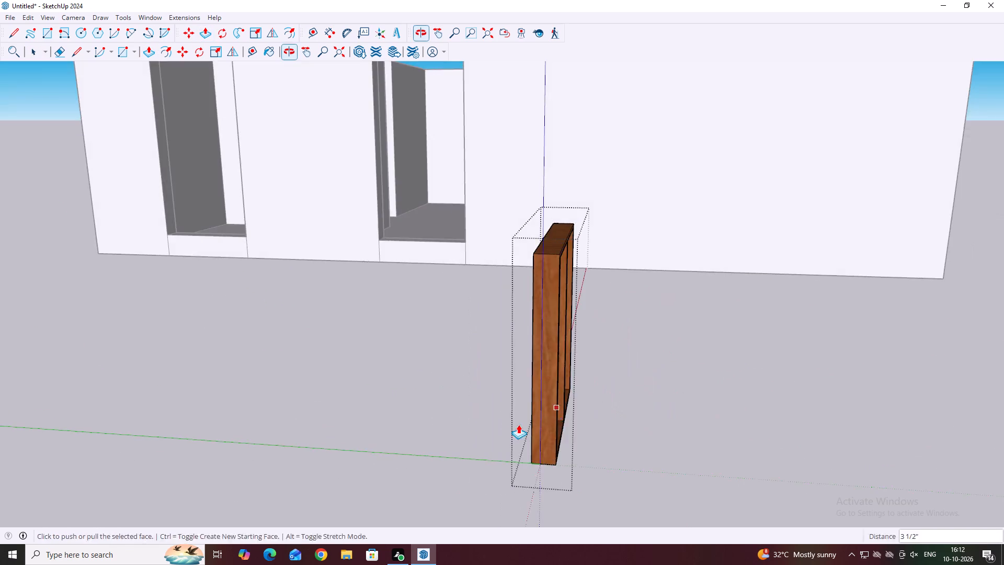
middle_click_drag(509, 429, 717, 431)
scroll(520, 332, "down", 10)
middle_click_drag(770, 347, 864, 403)
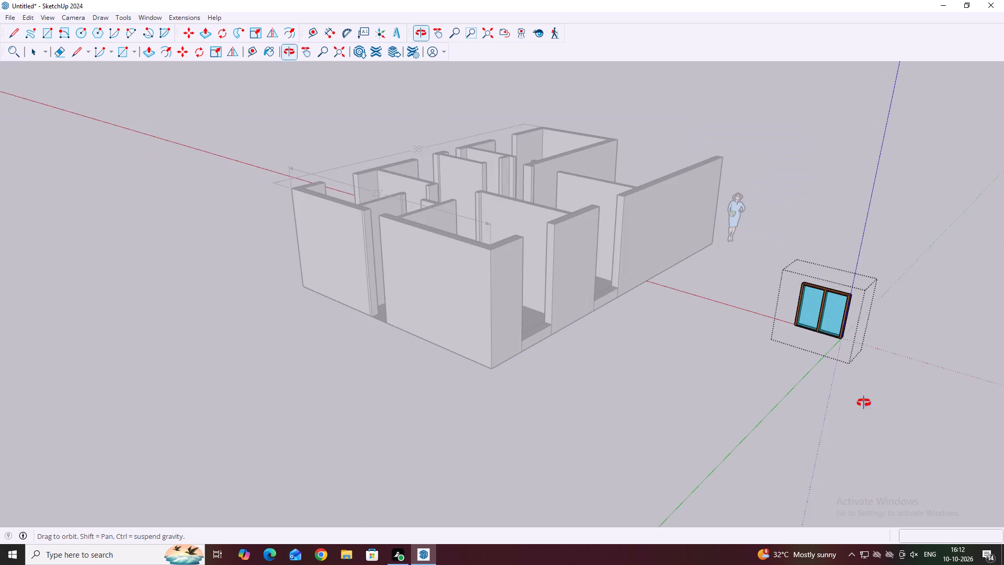
scroll(839, 310, "up", 14)
key("Escape")
scroll(837, 346, "up", 5)
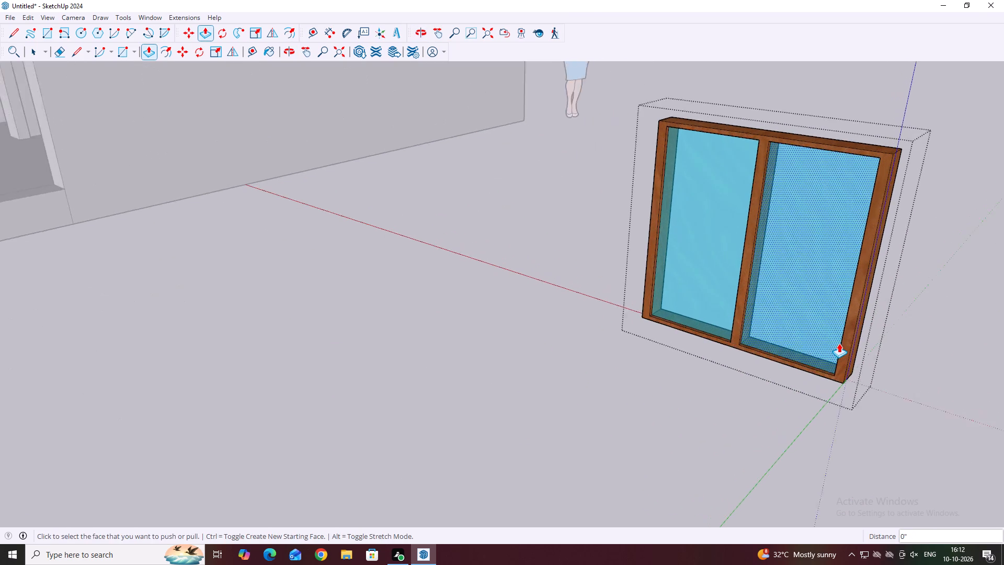
scroll(839, 343, "up", 3)
key("space")
left_click(845, 347)
middle_click_drag(855, 358, 889, 361)
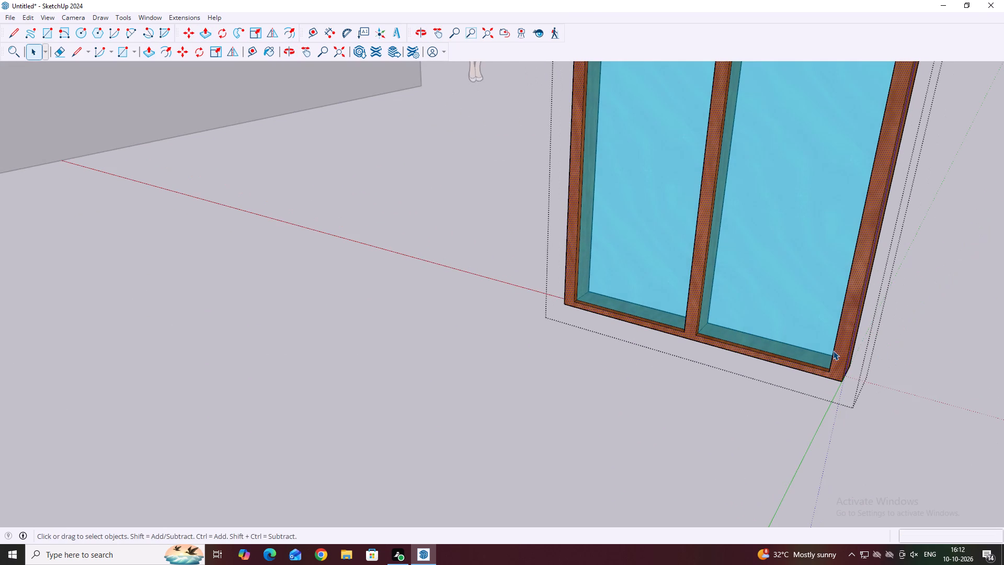
scroll(834, 351, "up", 2)
key("p")
left_click(842, 344)
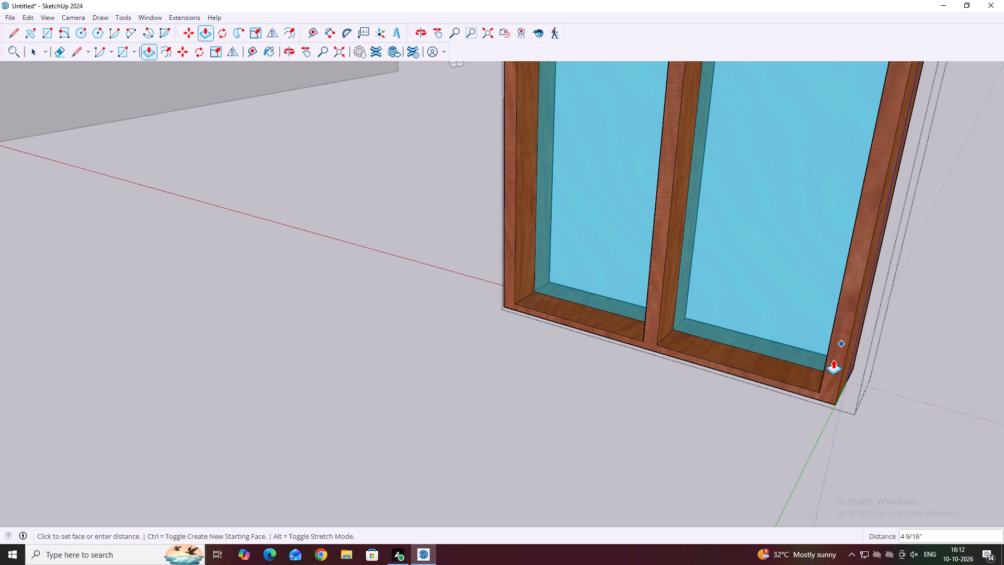
type("3.5")
key("Return")
key("space")
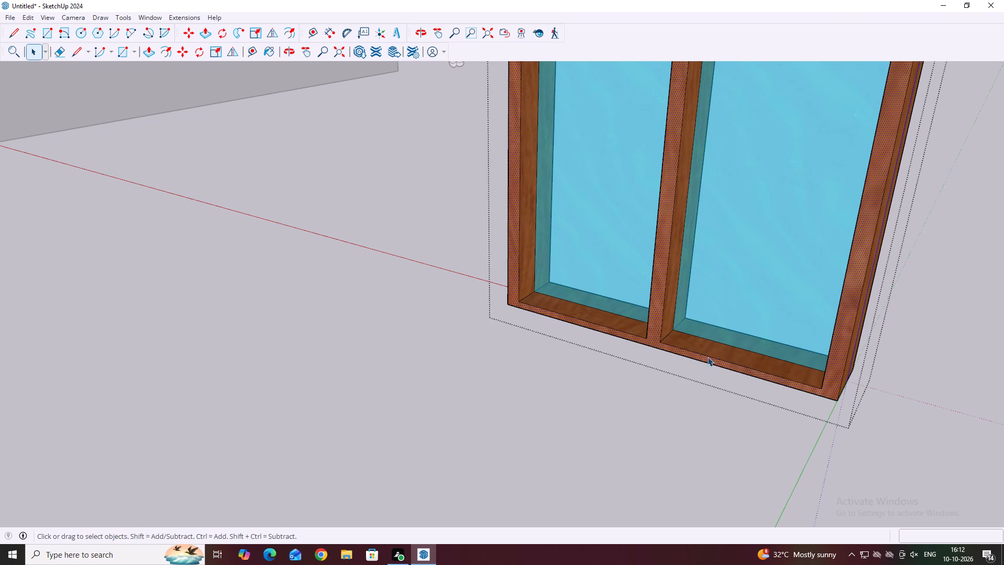
Finish editing the window group and select the whole window outside the house.
scroll(701, 358, "down", 7)
middle_click_drag(995, 378, 818, 343)
left_click(713, 355)
scroll(581, 306, "down", 6)
middle_click_drag(843, 187, 677, 251)
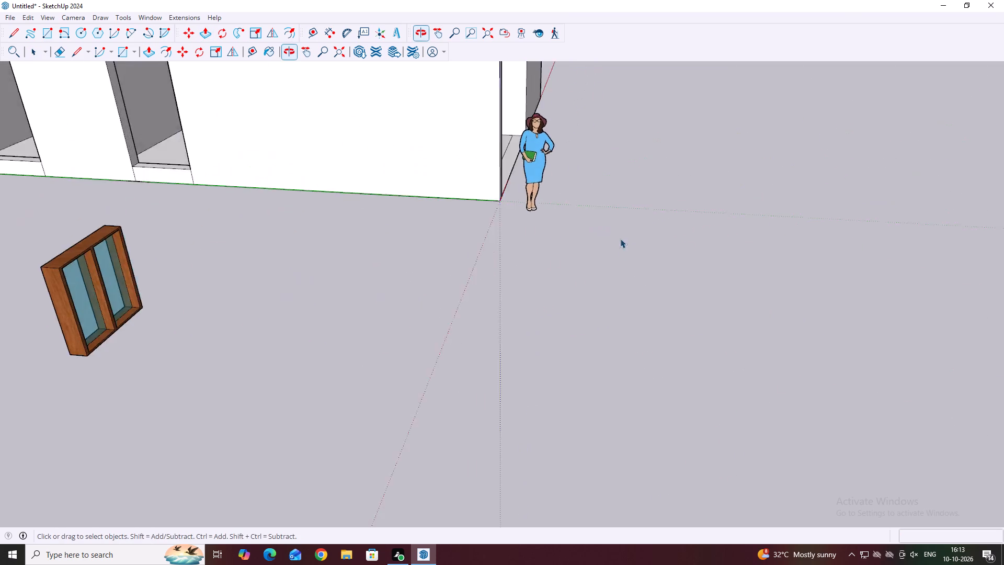
scroll(623, 236, "down", 8)
left_click_drag(402, 215, 461, 282)
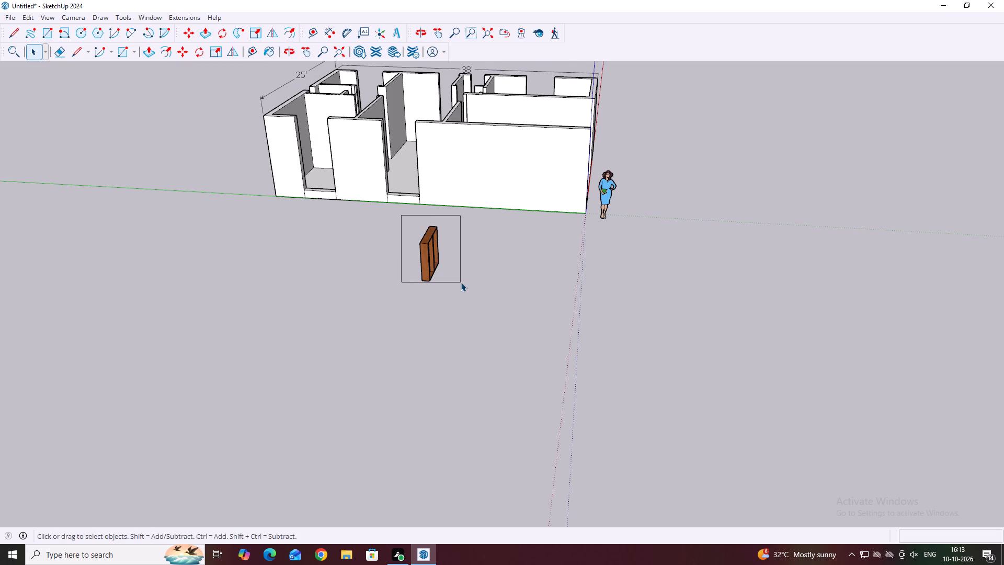
left_click_drag(461, 282, 462, 282)
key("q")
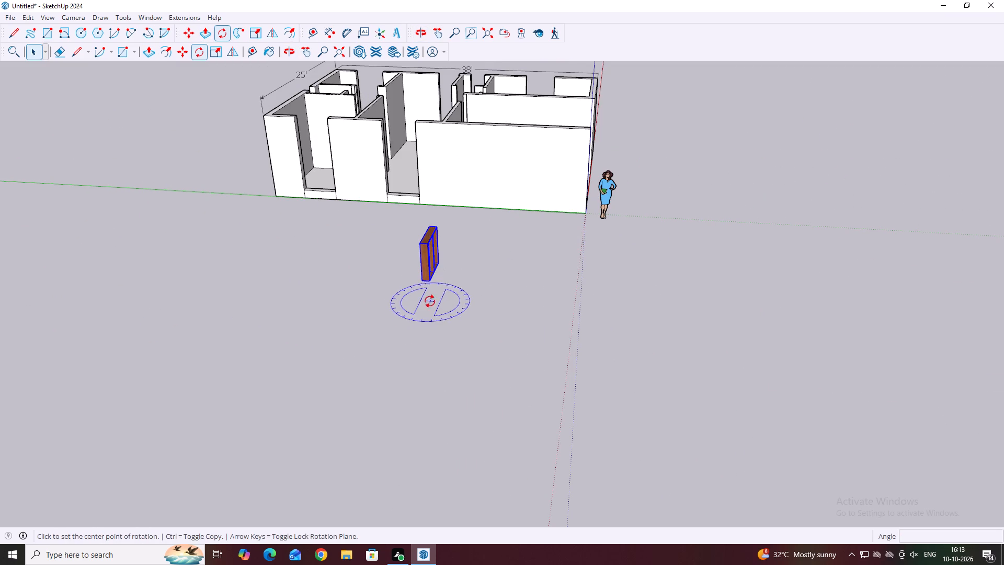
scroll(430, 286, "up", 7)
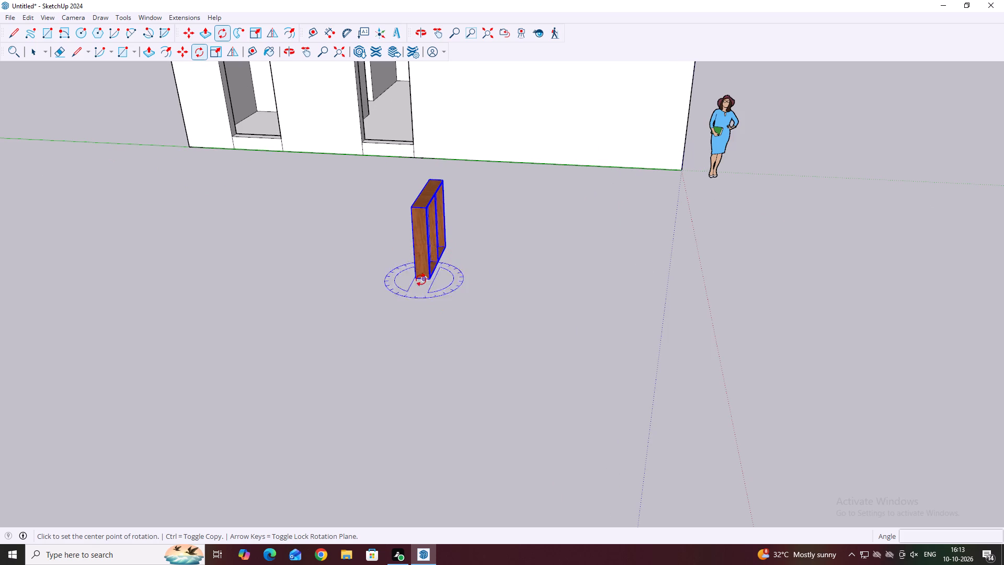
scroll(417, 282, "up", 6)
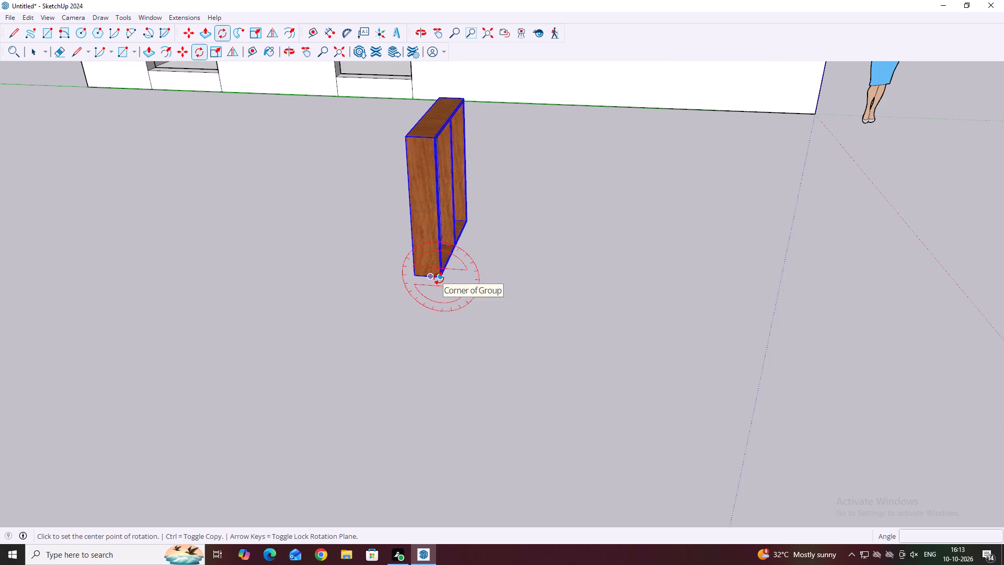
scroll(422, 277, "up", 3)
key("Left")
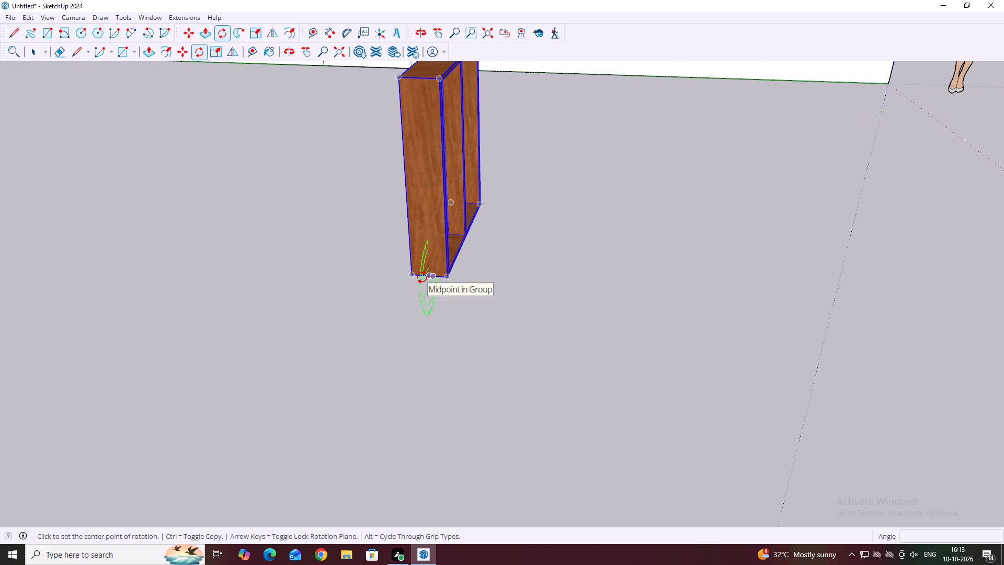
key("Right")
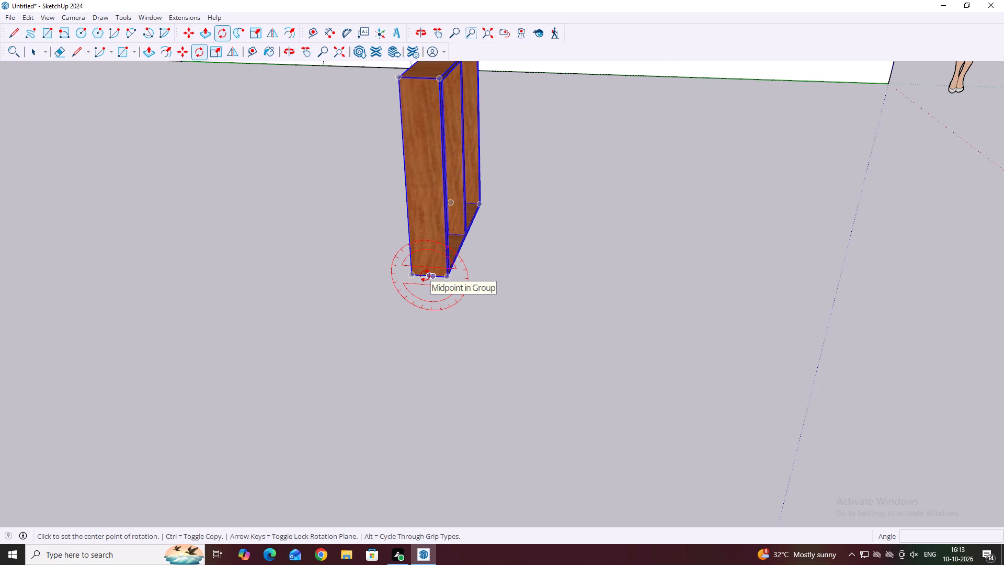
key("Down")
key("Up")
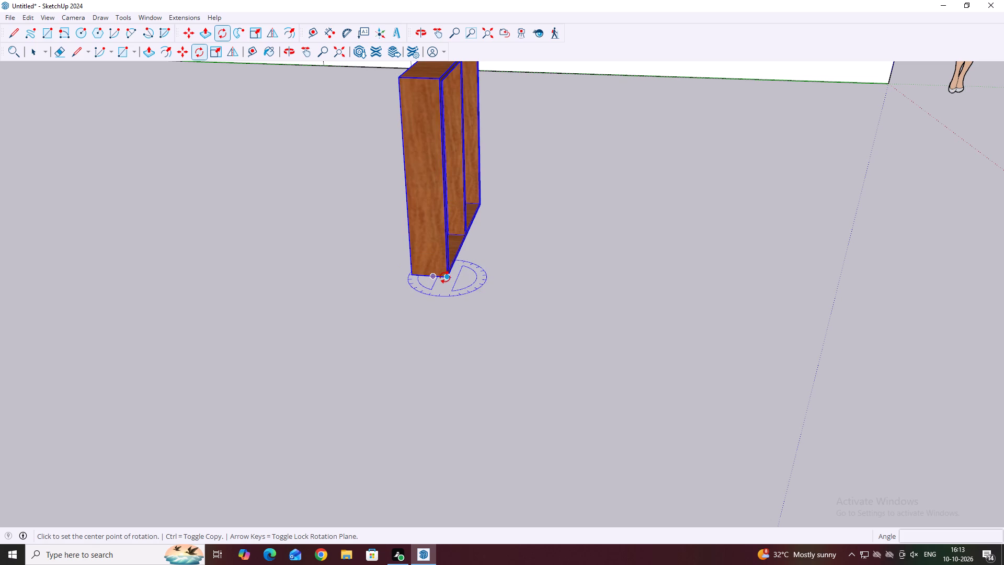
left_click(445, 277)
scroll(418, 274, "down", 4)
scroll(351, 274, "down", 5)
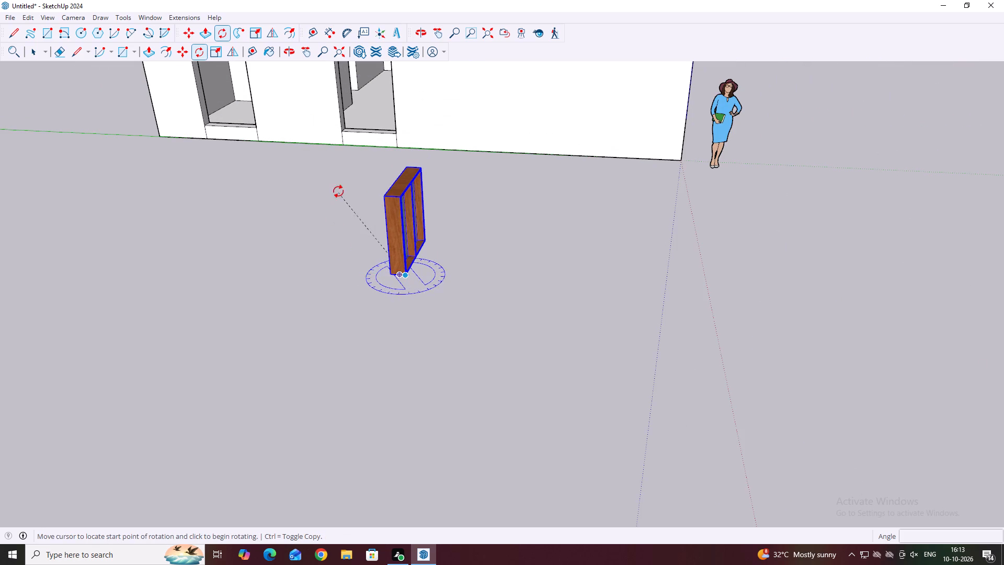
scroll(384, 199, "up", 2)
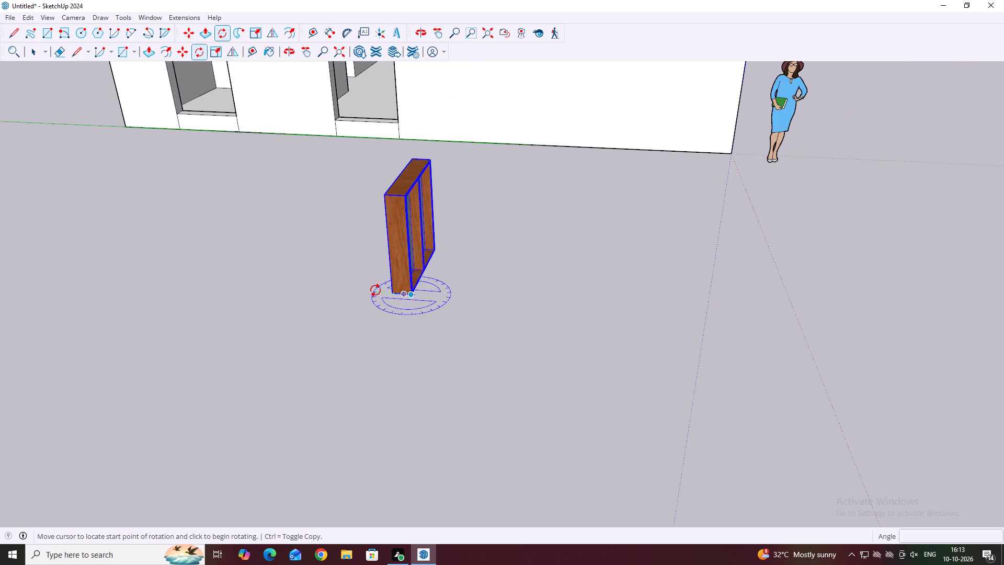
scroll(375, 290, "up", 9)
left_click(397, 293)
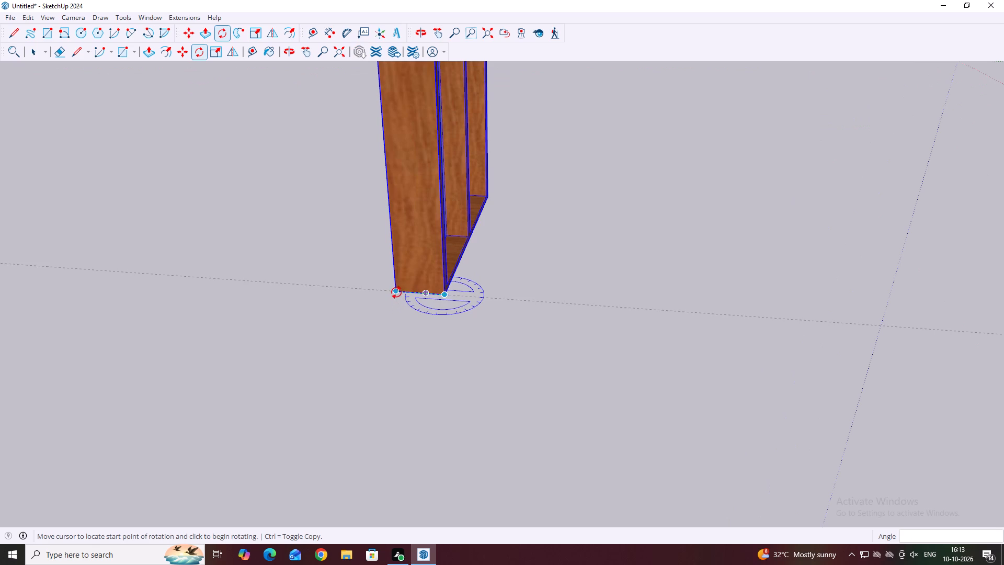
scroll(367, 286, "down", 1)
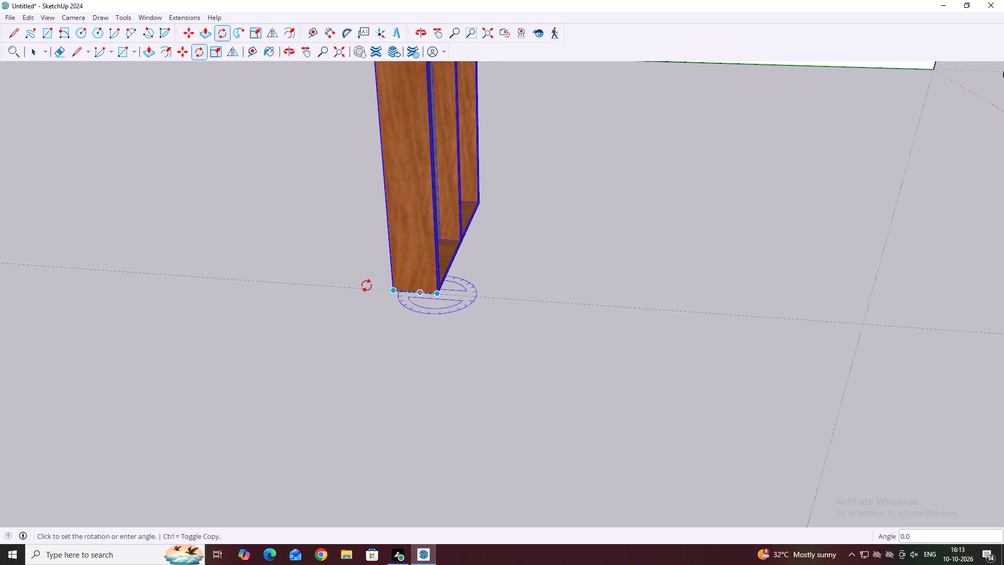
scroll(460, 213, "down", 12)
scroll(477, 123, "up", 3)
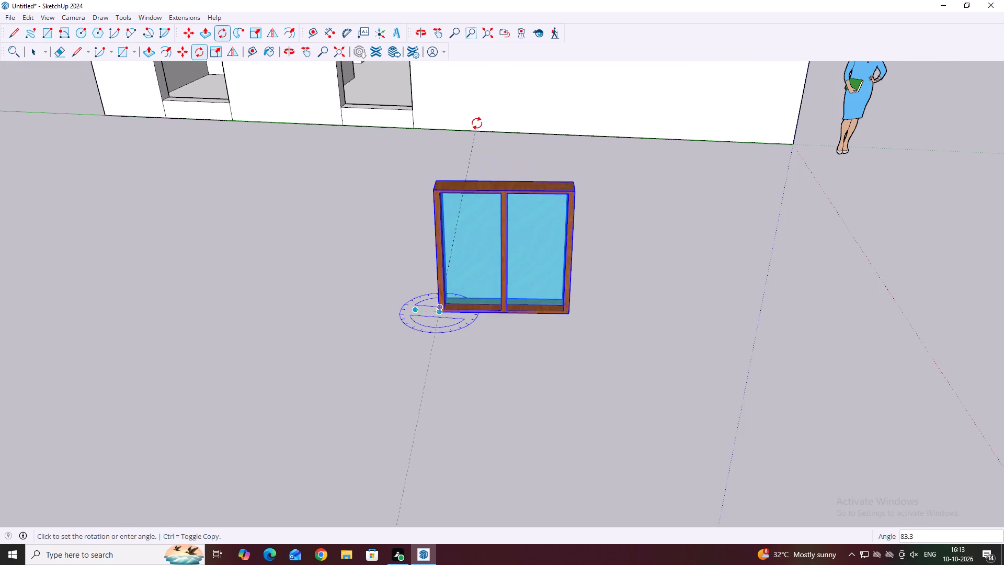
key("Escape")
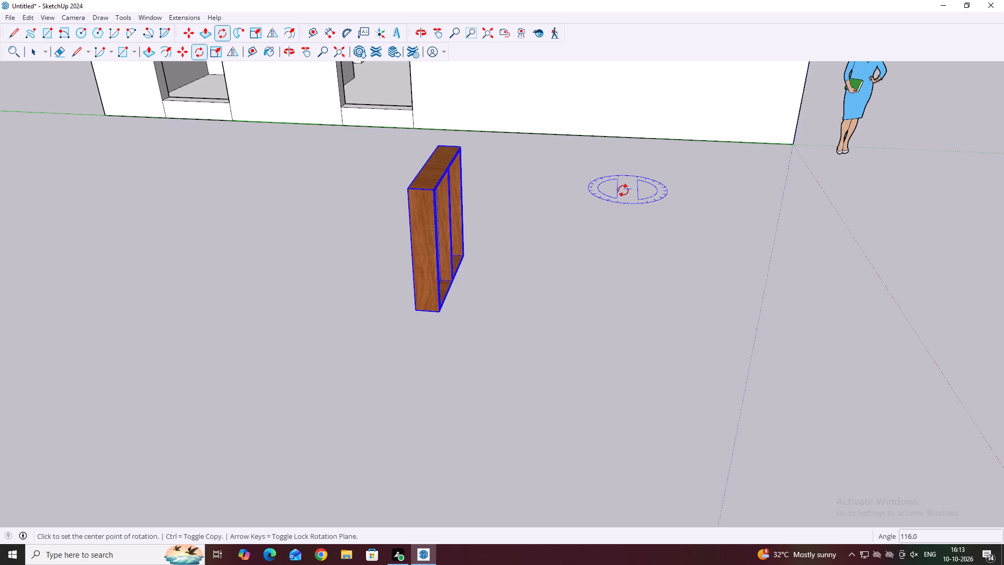
Rotate the window group 90° about the vertical axis at its bottom corner, making it parallel to the 38' wall.
scroll(453, 276, "up", 3)
scroll(423, 322, "up", 4)
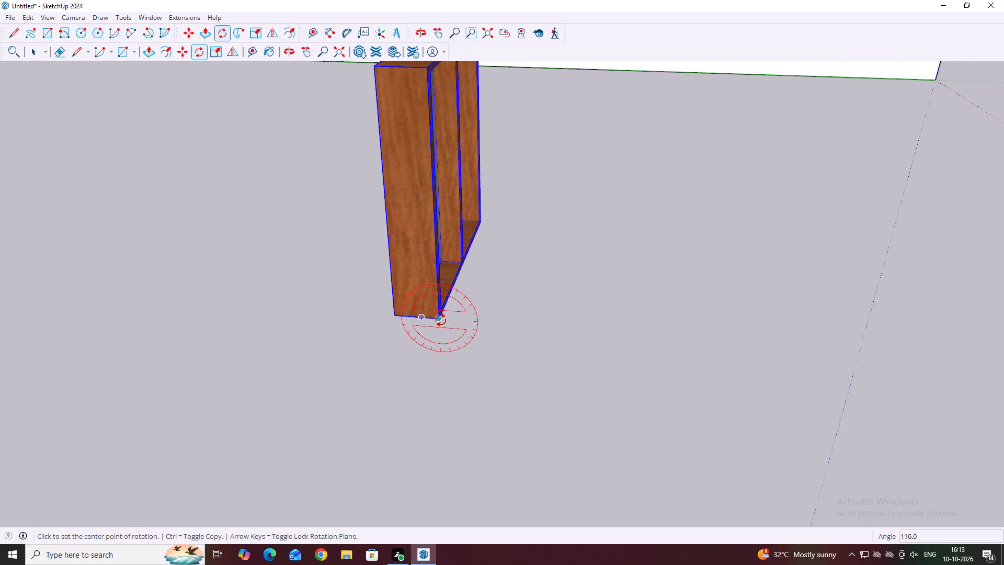
key("Left")
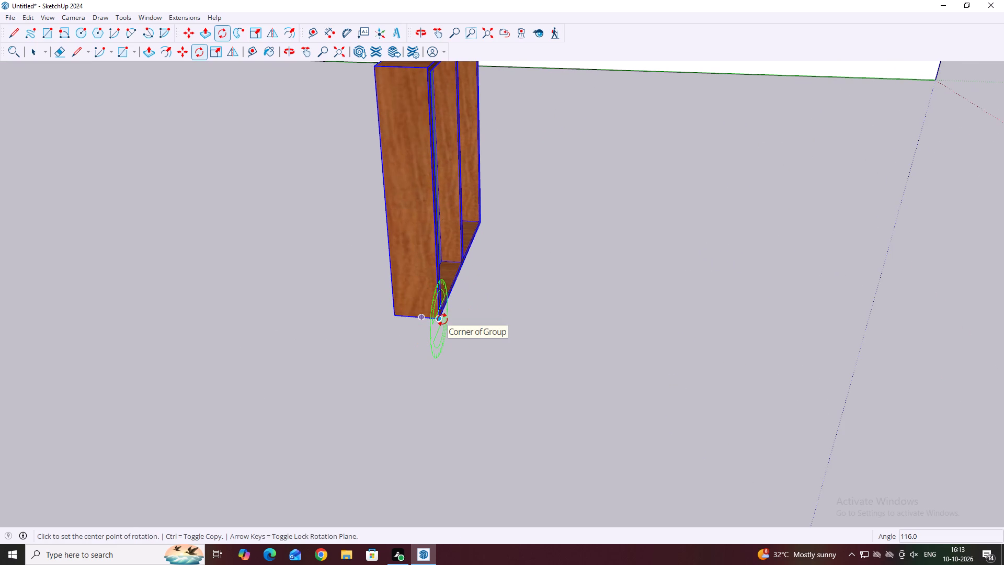
key("Right")
key("Up")
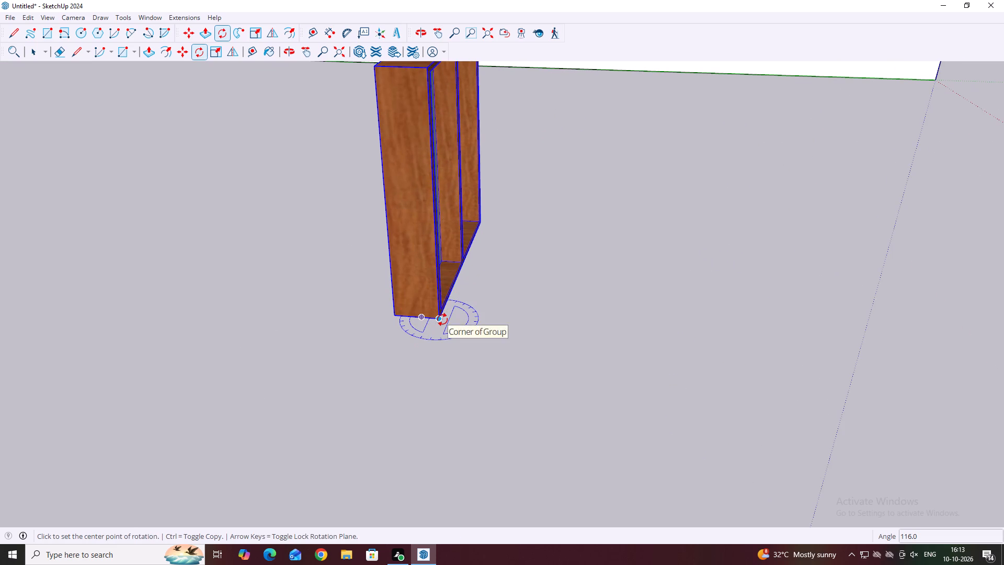
left_click(440, 318)
middle_click_drag(507, 214, 441, 237)
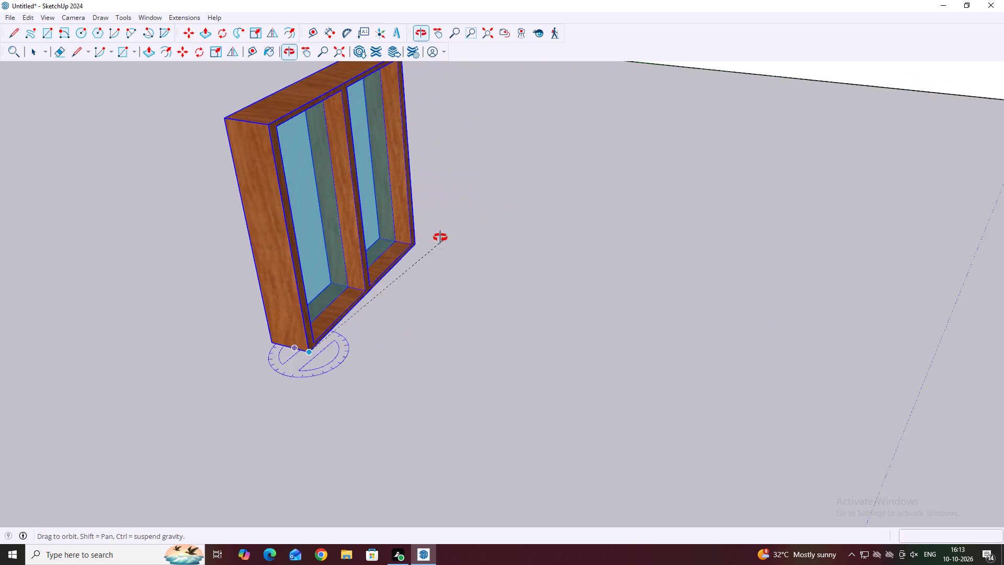
scroll(437, 239, "up", 15)
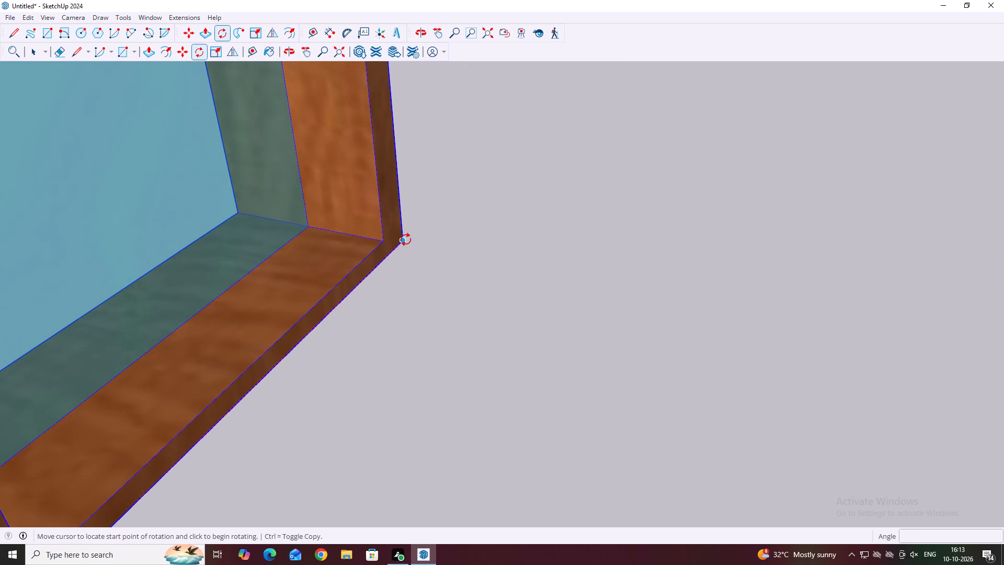
left_click(406, 240)
scroll(475, 225, "down", 20)
scroll(475, 225, "down", 8)
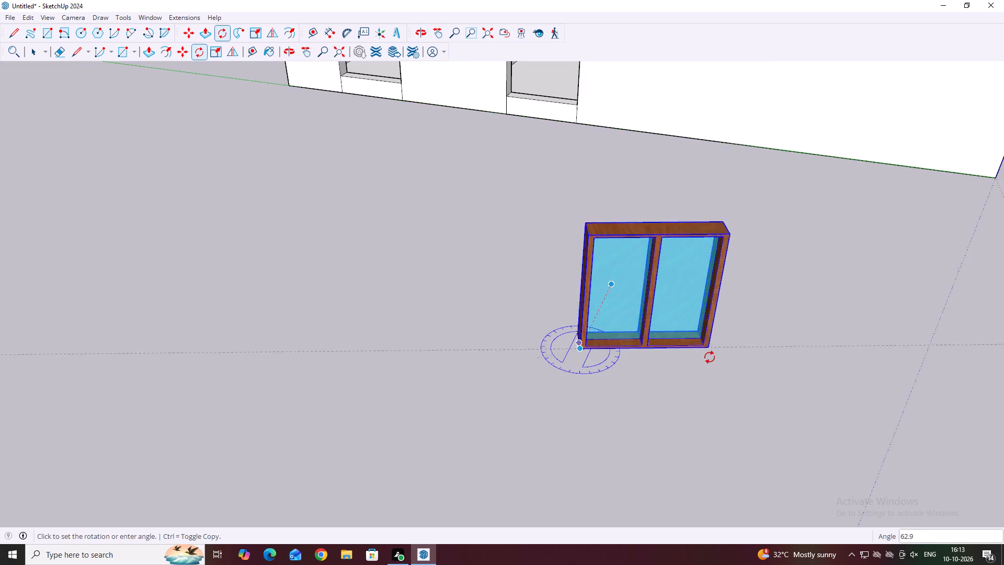
scroll(710, 358, "down", 6)
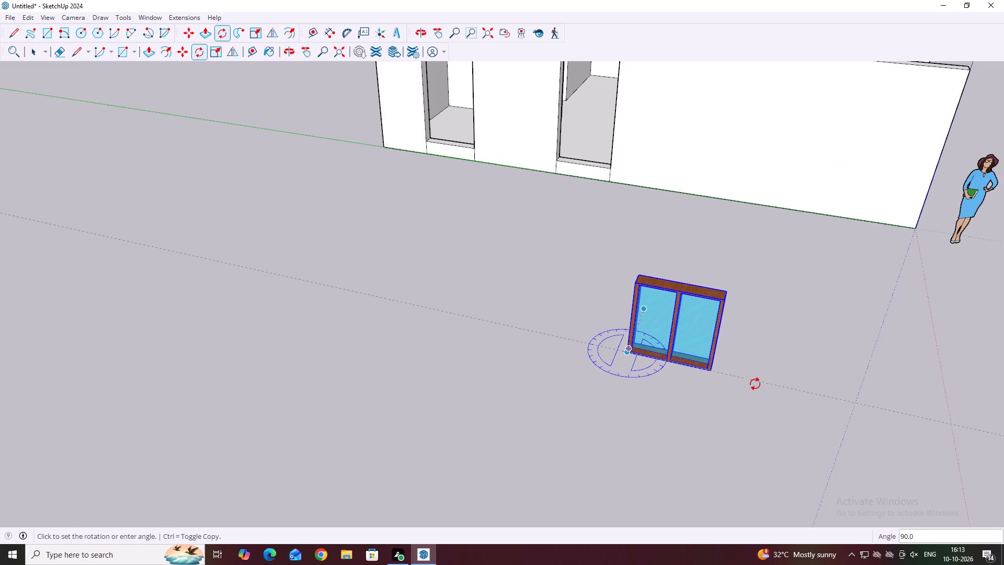
left_click(756, 384)
key("space")
scroll(666, 302, "up", 3)
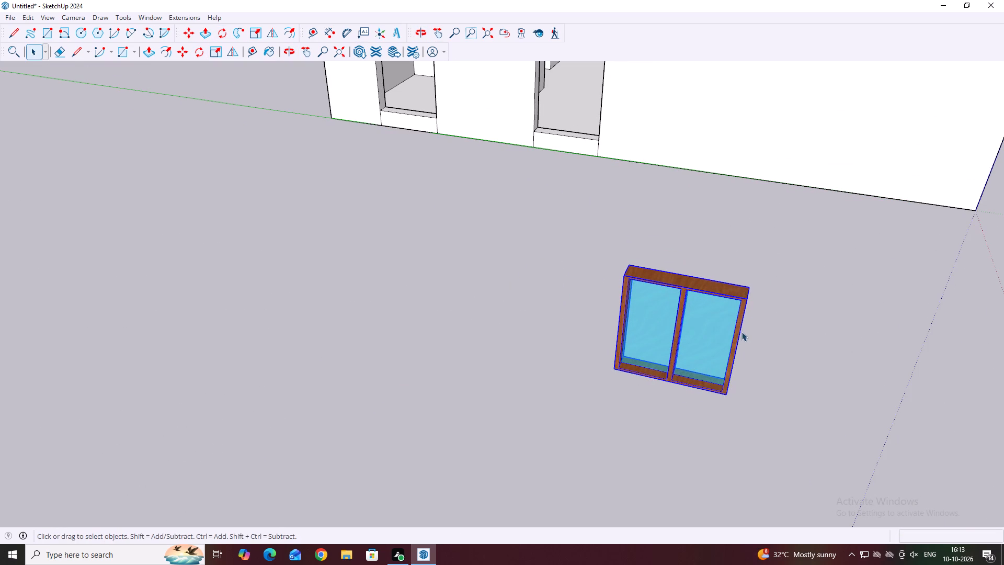
Move the window group by its bottom corner onto the sill corner of the 38' wall opening nearer the origin.
key("m")
key("space")
key("Escape")
key("m")
left_click_drag(725, 396, 723, 387)
scroll(587, 116, "up", 5)
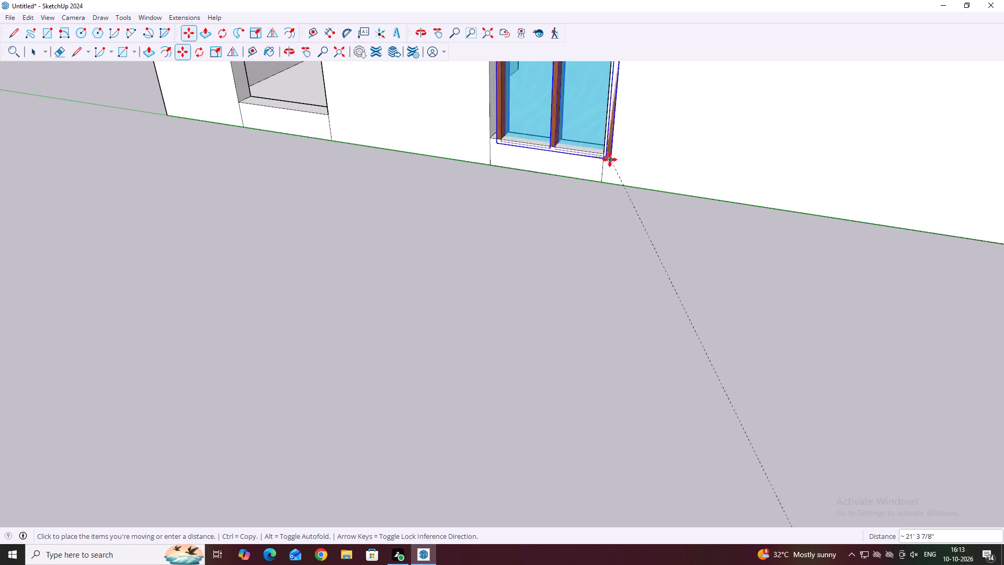
left_click(606, 155)
scroll(451, 209, "down", 8)
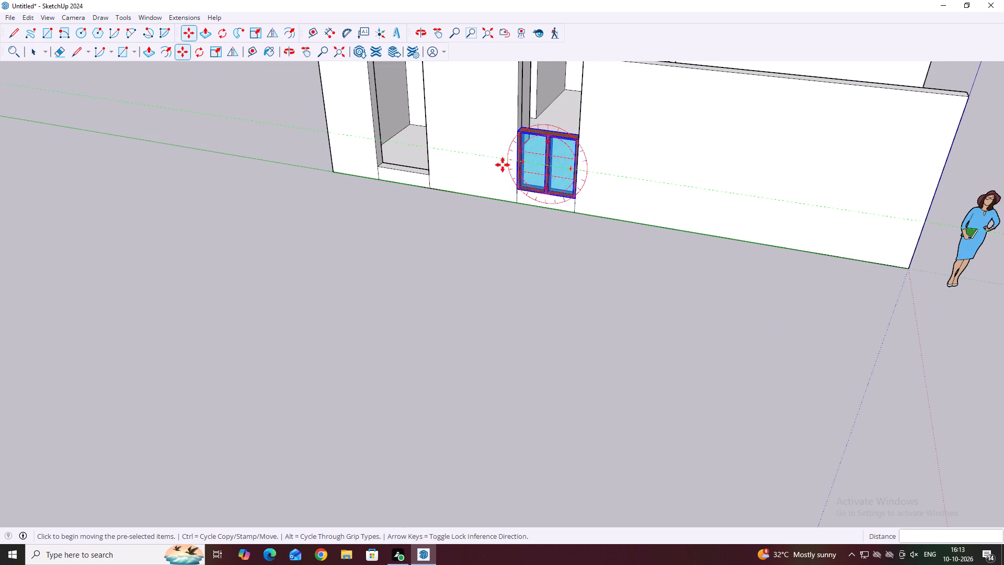
key("space")
left_click(495, 270)
Examine the window's fit in the wall opening from several angles, and the adjoining side of the house.
scroll(602, 202, "down", 5)
scroll(572, 138, "up", 5)
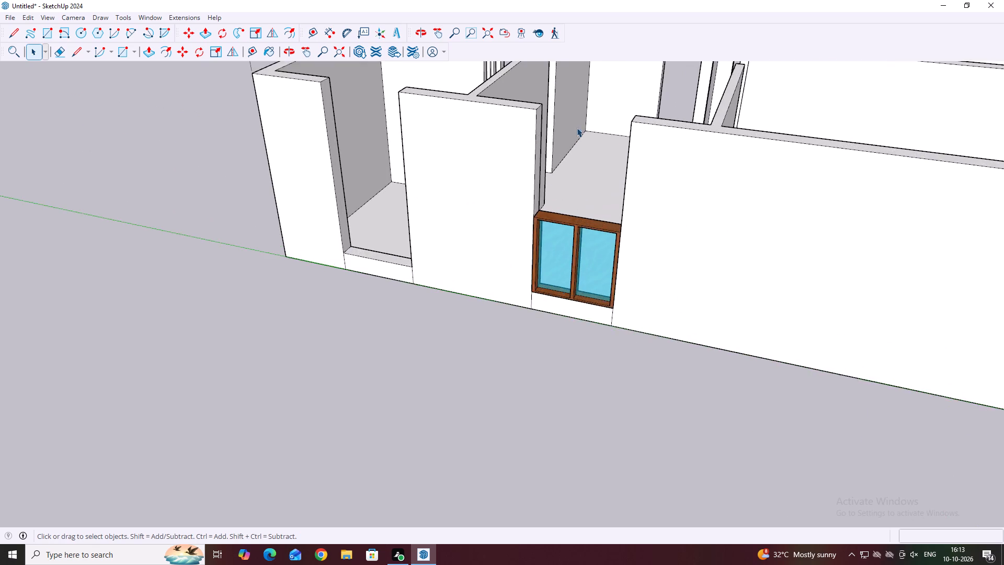
scroll(577, 128, "up", 2)
middle_click_drag(581, 120, 541, 232)
middle_click_drag(516, 313, 505, 322)
scroll(499, 367, "down", 1)
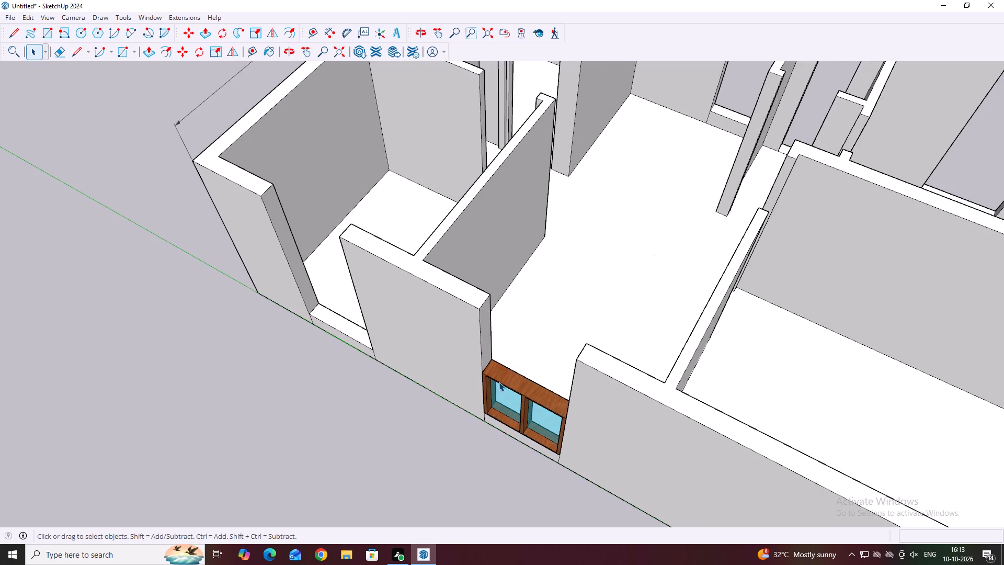
middle_click_drag(542, 413, 557, 404)
middle_click_drag(512, 399, 573, 392)
scroll(577, 377, "up", 4)
middle_click_drag(588, 417, 620, 364)
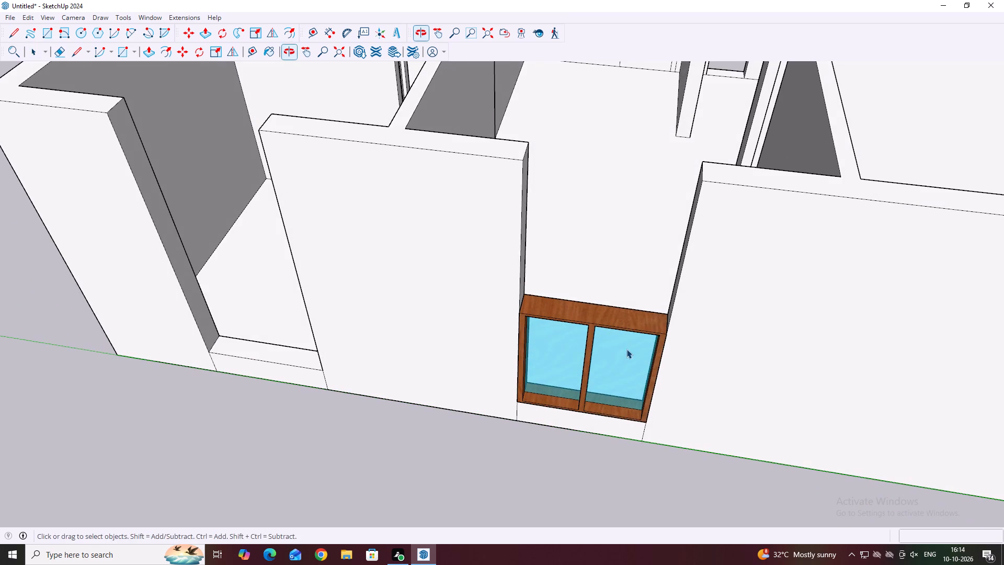
middle_click_drag(603, 250, 615, 273)
middle_click_drag(554, 388, 585, 298)
scroll(591, 259, "up", 4)
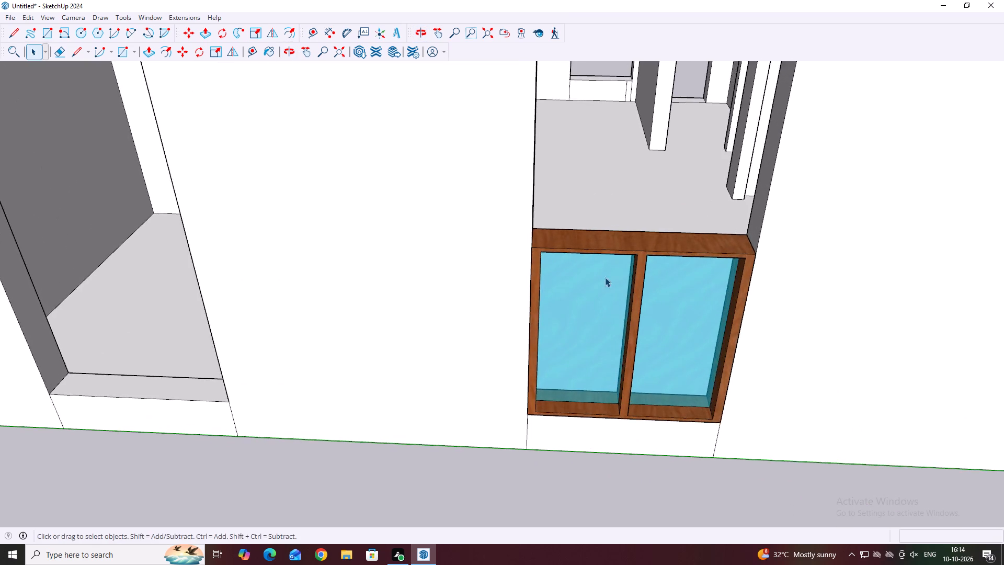
middle_click_drag(605, 271, 608, 182)
middle_click_drag(656, 164, 658, 130)
scroll(658, 133, "up", 1)
middle_click_drag(729, 153, 719, 222)
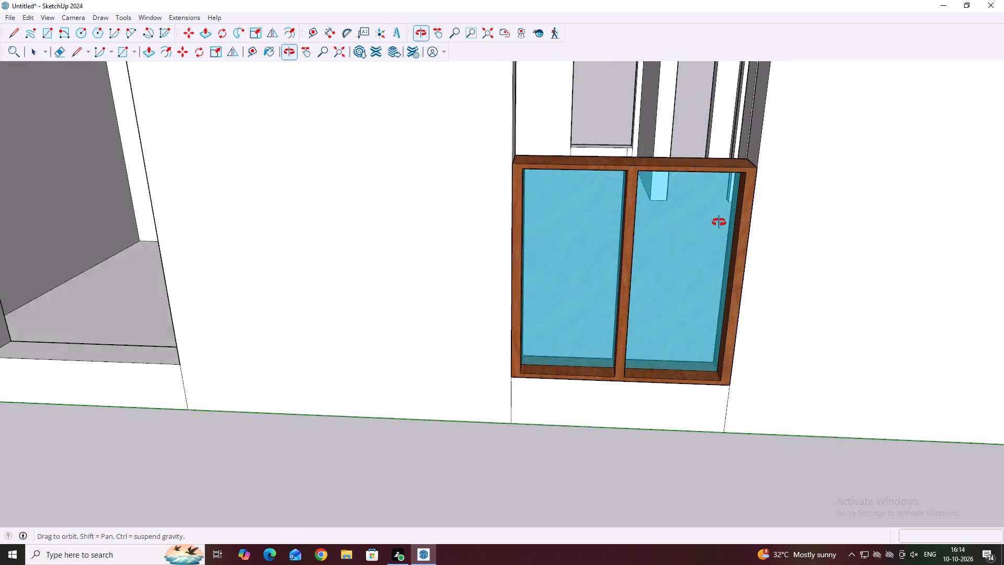
middle_click_drag(719, 222, 714, 235)
scroll(613, 166, "up", 2)
middle_click_drag(654, 197, 652, 219)
scroll(636, 207, "down", 10)
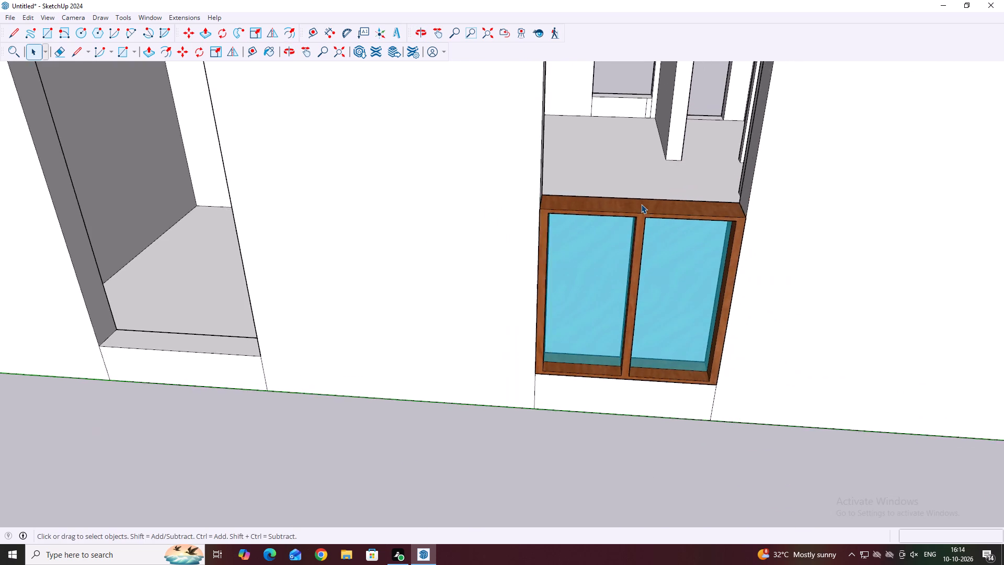
middle_click_drag(665, 203, 645, 225)
scroll(645, 225, "down", 5)
middle_click_drag(654, 205, 647, 210)
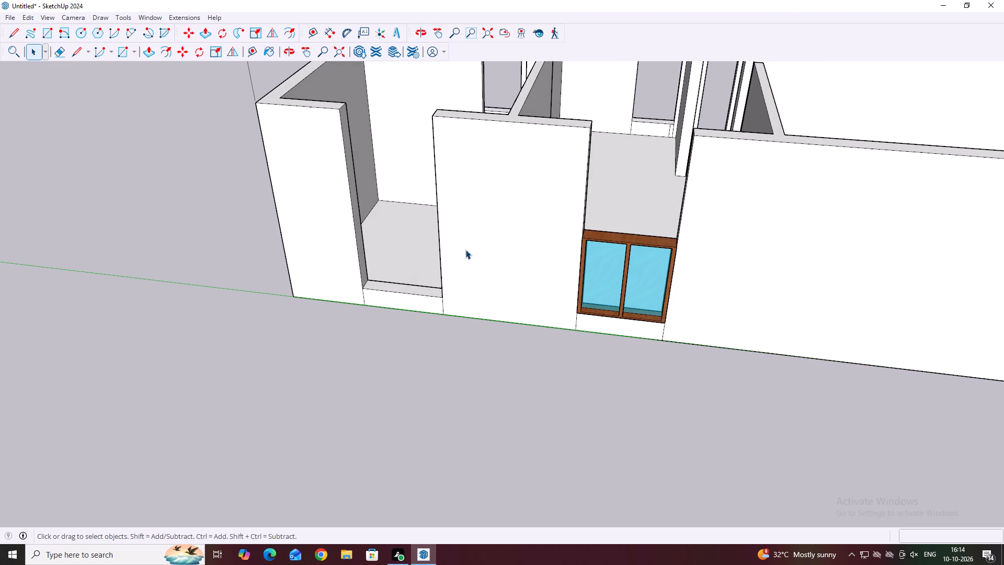
scroll(620, 237, "up", 12)
middle_click_drag(617, 265, 612, 249)
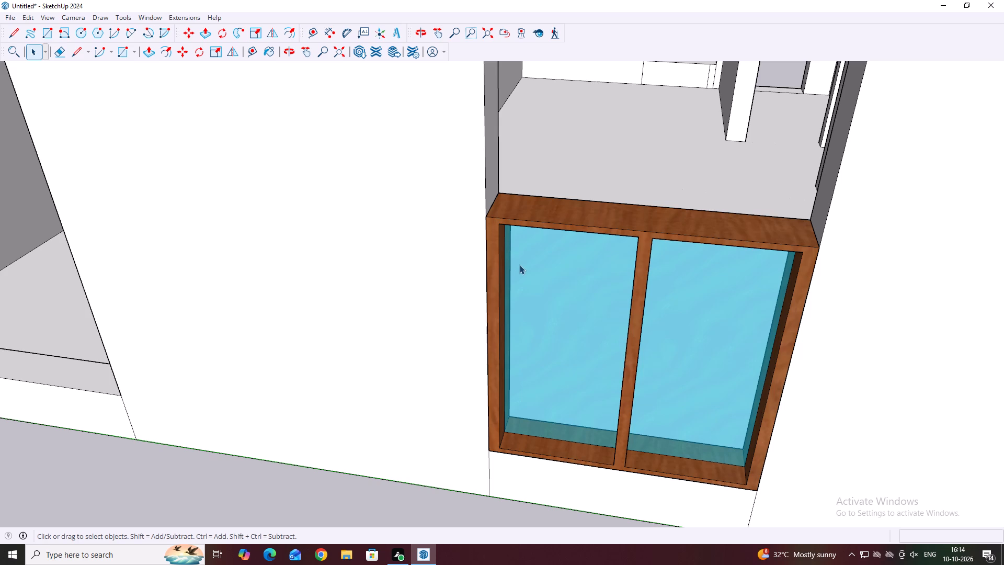
scroll(531, 239, "down", 12)
middle_click_drag(604, 206, 596, 202)
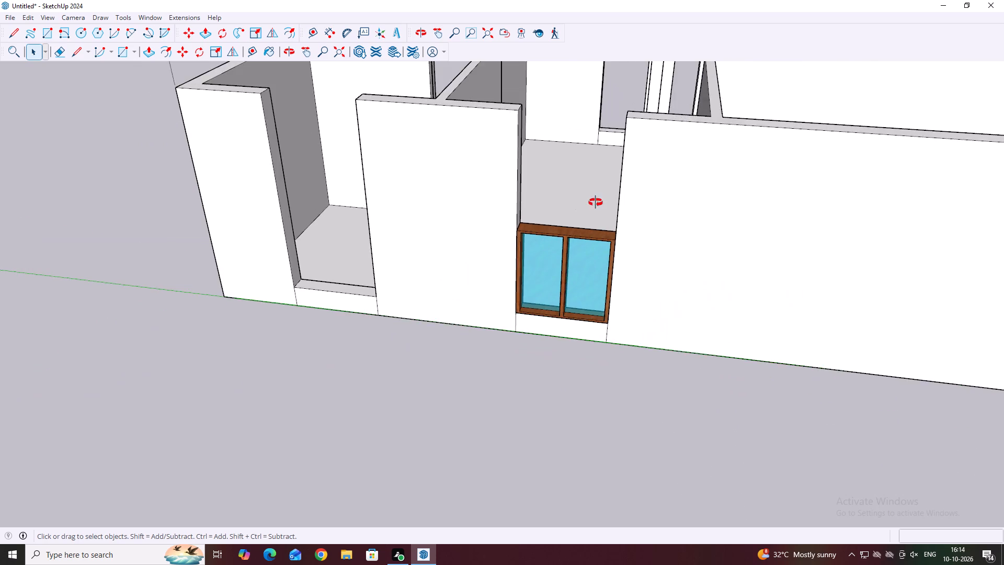
middle_click_drag(596, 202, 471, 180)
scroll(518, 196, "down", 6)
middle_click_drag(691, 174, 540, 159)
middle_click_drag(740, 155, 620, 160)
middle_click_drag(741, 156, 695, 195)
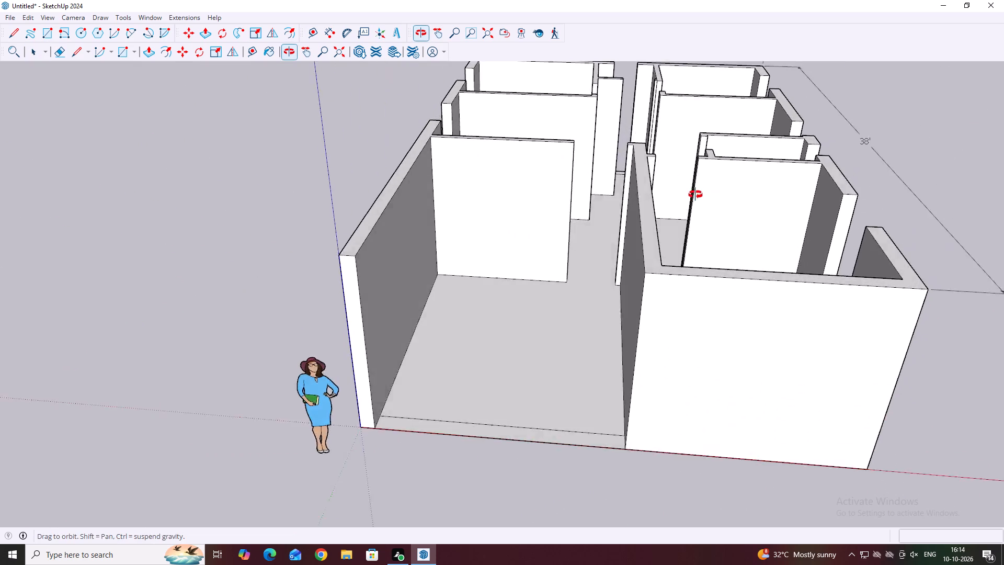
Examine the fitted window and the room layout from all around the house, including the opposite 38' wall.
middle_click_drag(695, 195, 662, 227)
middle_click_drag(566, 239, 583, 253)
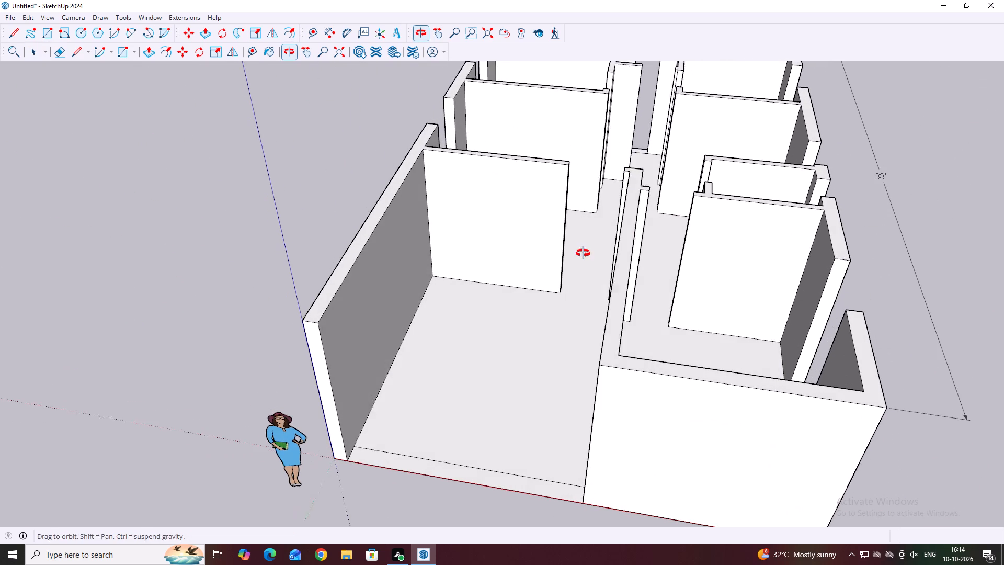
middle_click_drag(583, 253, 585, 254)
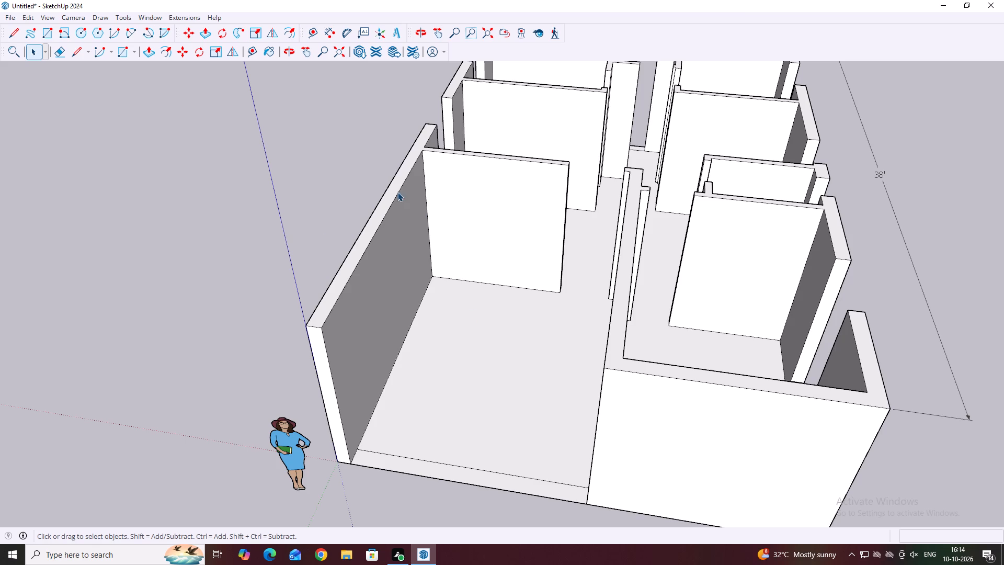
middle_click_drag(339, 185, 559, 193)
middle_click_drag(272, 207, 490, 220)
scroll(453, 300, "up", 8)
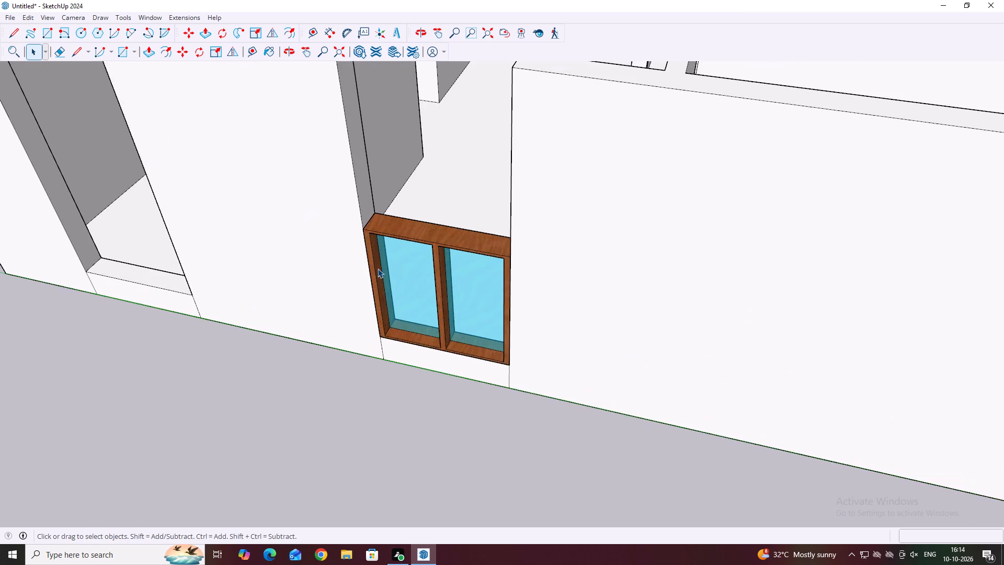
middle_click_drag(381, 268, 407, 252)
scroll(407, 253, "down", 7)
middle_click_drag(418, 206, 436, 298)
middle_click_drag(428, 294, 437, 322)
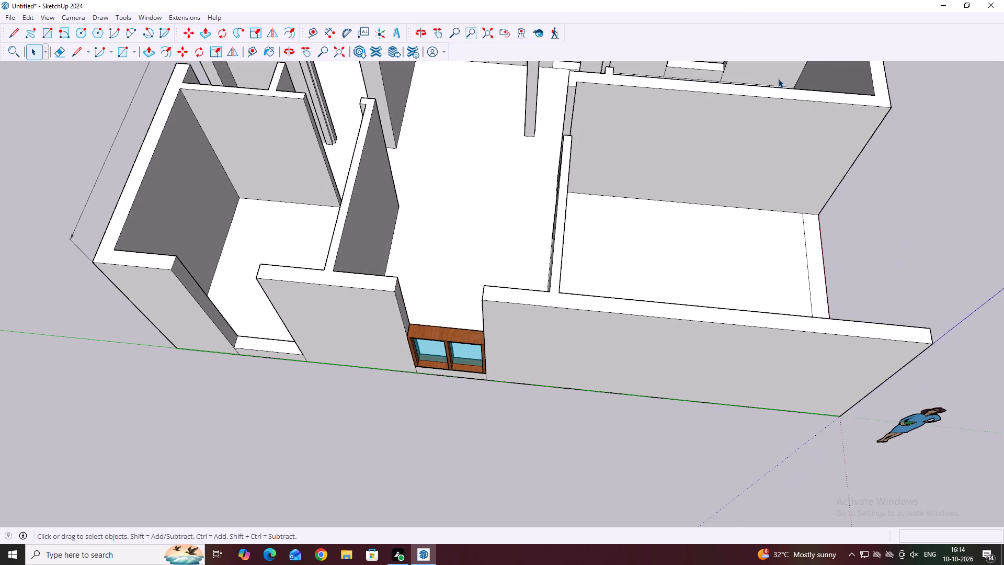
middle_click_drag(534, 336, 477, 346)
scroll(402, 343, "up", 2)
middle_click_drag(416, 315, 378, 299)
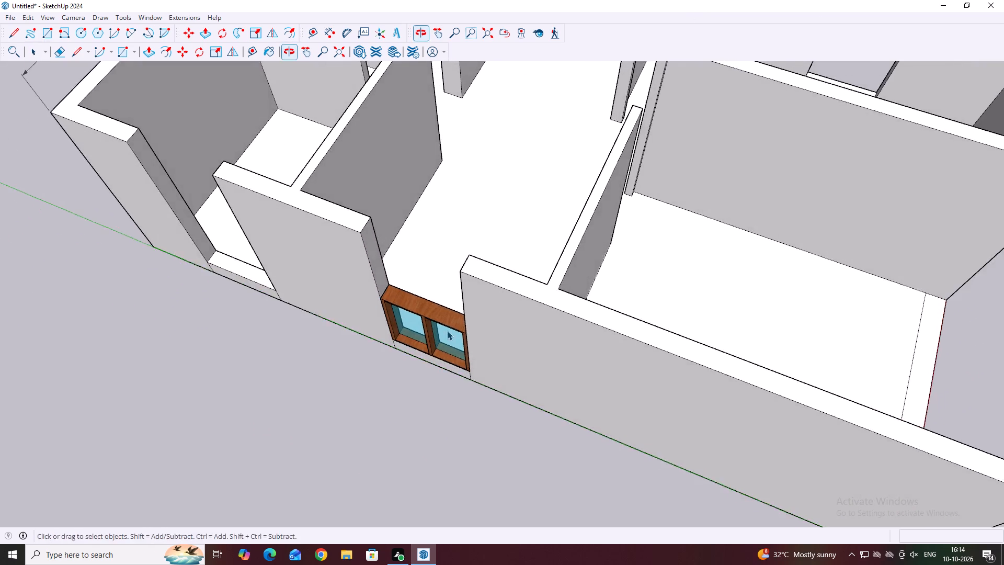
middle_click_drag(425, 313, 350, 285)
middle_click_drag(453, 281, 281, 231)
middle_click_drag(736, 300, 568, 267)
scroll(534, 241, "down", 9)
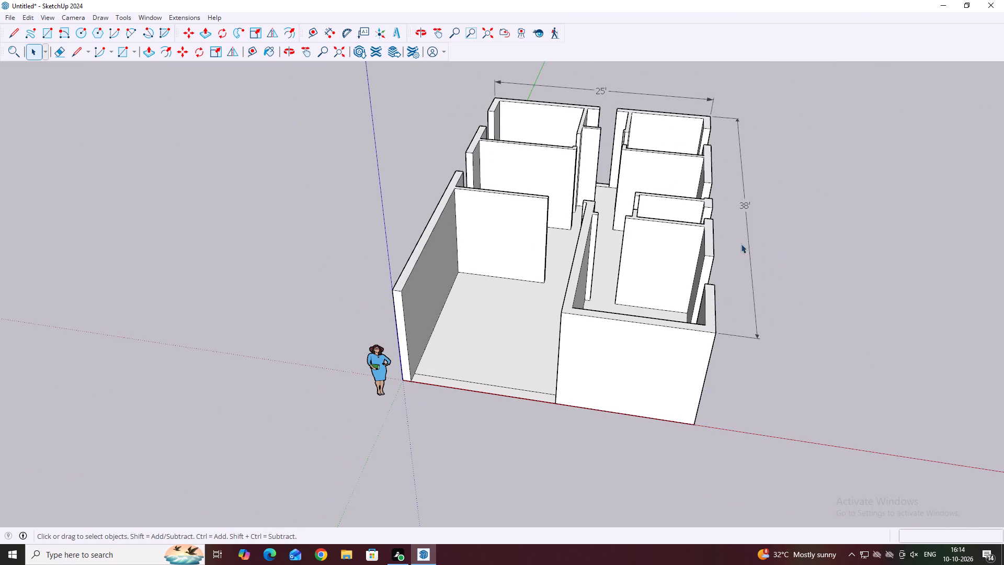
scroll(704, 243, "down", 1)
middle_click_drag(773, 263, 614, 243)
middle_click_drag(680, 261, 616, 251)
scroll(668, 352, "up", 4)
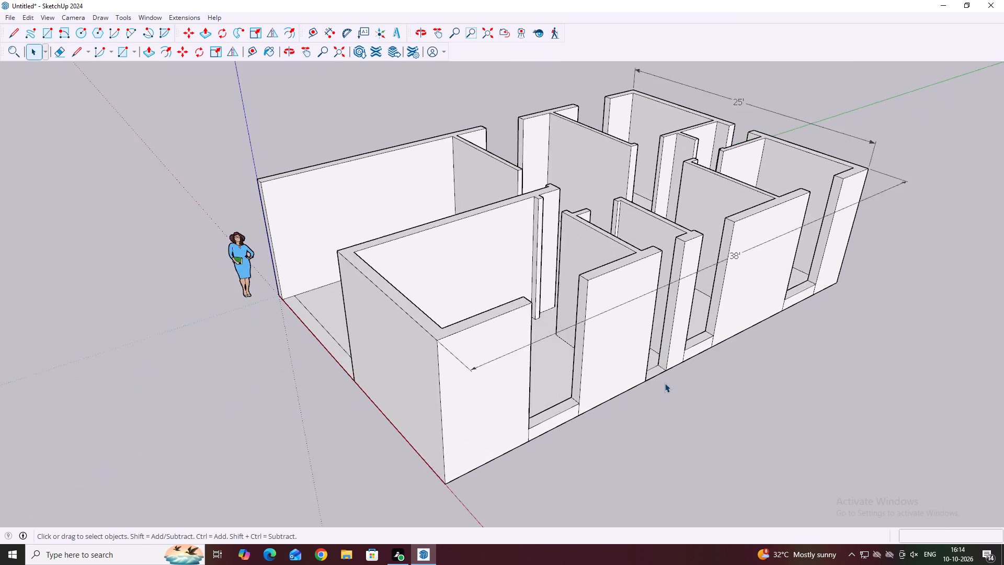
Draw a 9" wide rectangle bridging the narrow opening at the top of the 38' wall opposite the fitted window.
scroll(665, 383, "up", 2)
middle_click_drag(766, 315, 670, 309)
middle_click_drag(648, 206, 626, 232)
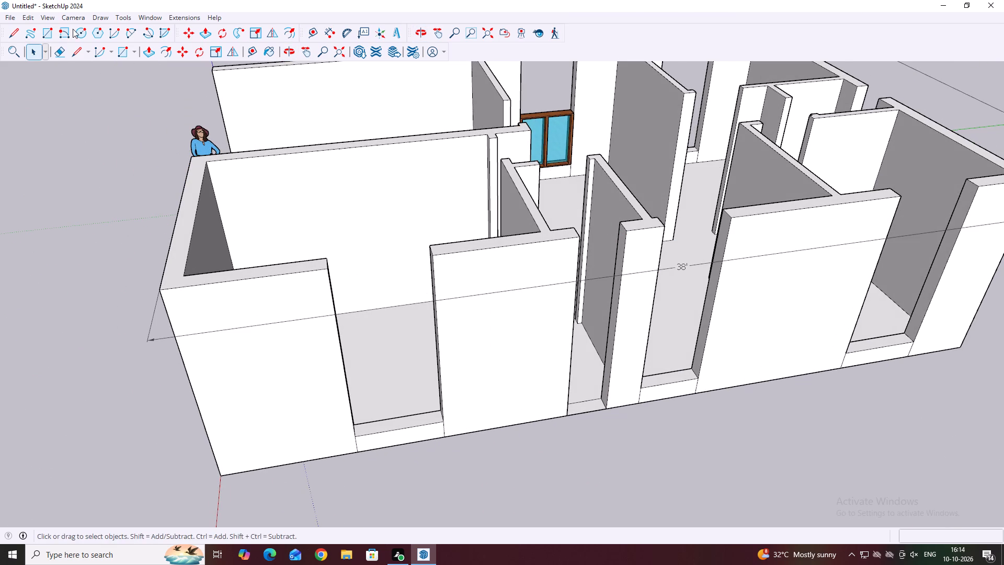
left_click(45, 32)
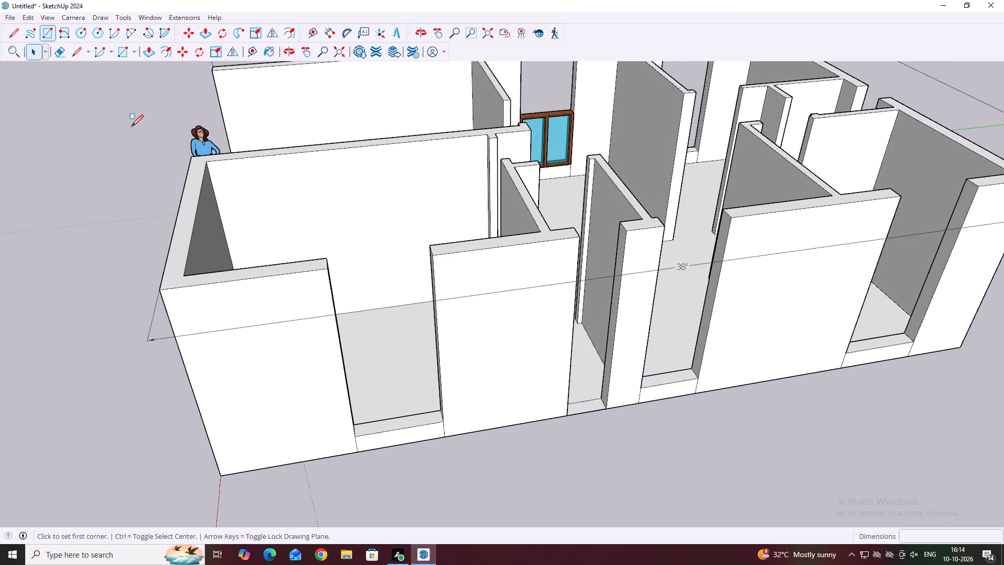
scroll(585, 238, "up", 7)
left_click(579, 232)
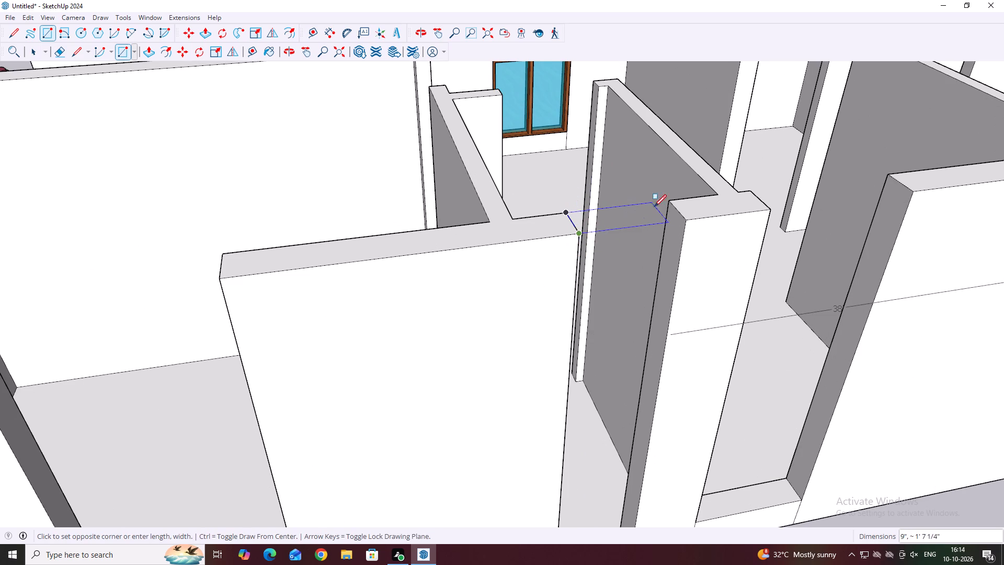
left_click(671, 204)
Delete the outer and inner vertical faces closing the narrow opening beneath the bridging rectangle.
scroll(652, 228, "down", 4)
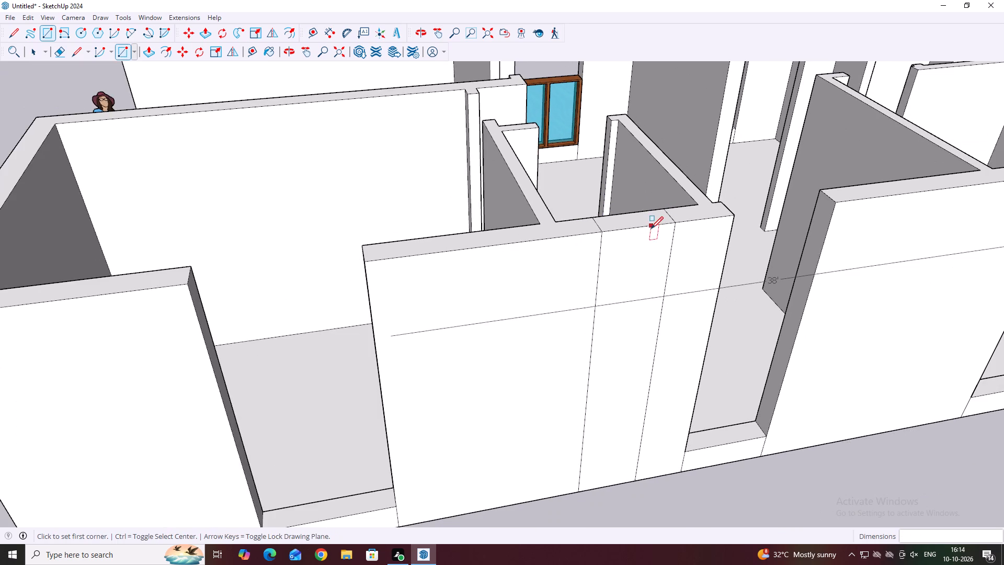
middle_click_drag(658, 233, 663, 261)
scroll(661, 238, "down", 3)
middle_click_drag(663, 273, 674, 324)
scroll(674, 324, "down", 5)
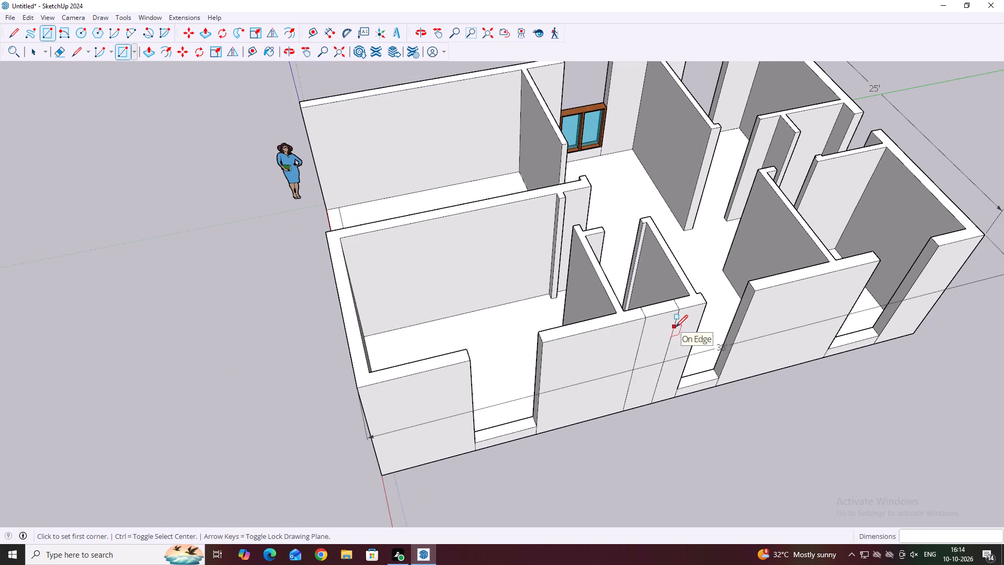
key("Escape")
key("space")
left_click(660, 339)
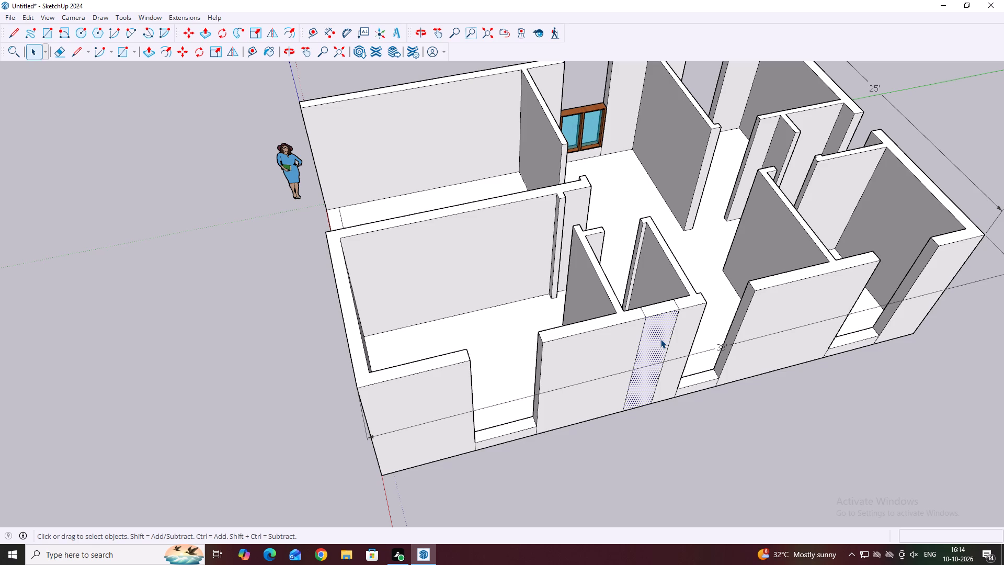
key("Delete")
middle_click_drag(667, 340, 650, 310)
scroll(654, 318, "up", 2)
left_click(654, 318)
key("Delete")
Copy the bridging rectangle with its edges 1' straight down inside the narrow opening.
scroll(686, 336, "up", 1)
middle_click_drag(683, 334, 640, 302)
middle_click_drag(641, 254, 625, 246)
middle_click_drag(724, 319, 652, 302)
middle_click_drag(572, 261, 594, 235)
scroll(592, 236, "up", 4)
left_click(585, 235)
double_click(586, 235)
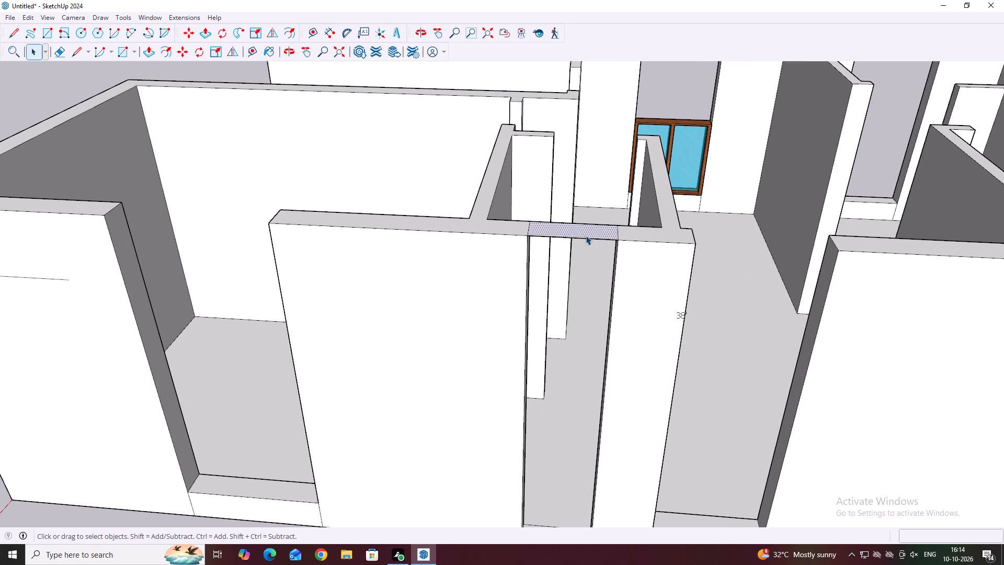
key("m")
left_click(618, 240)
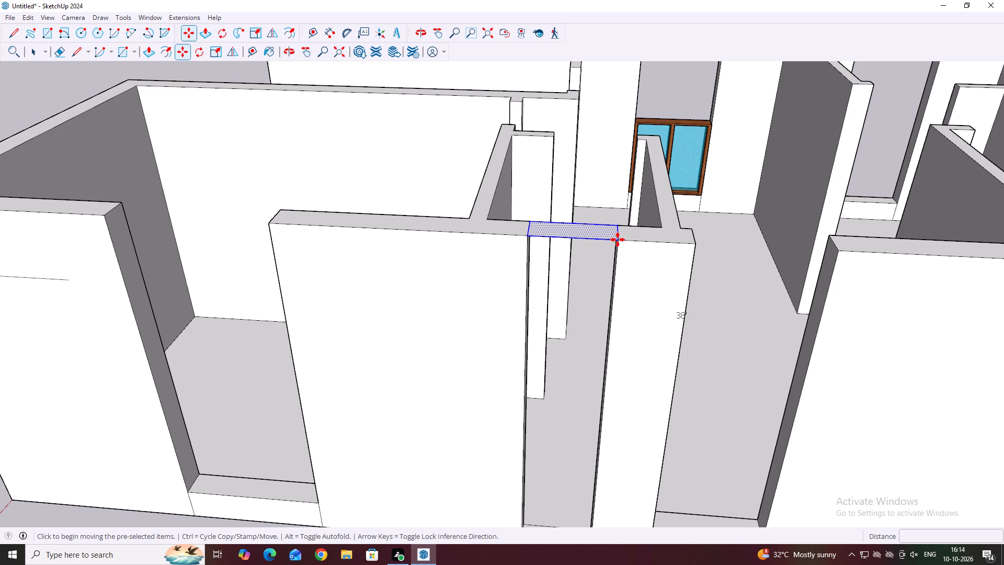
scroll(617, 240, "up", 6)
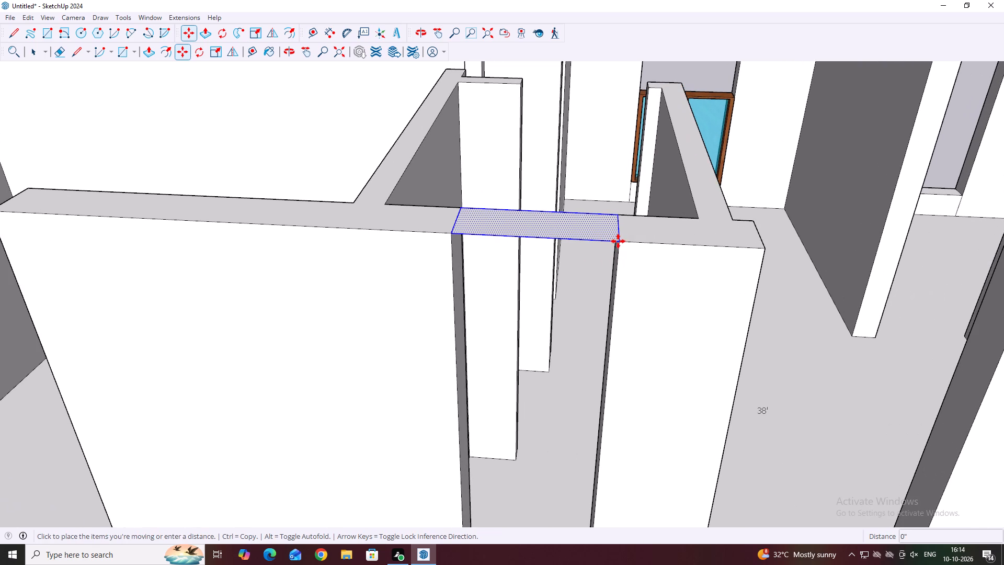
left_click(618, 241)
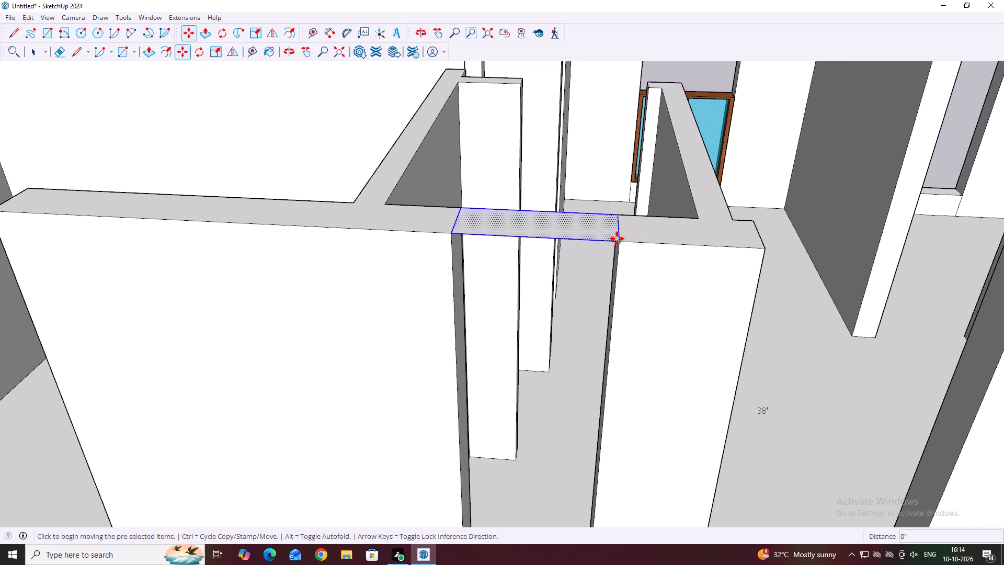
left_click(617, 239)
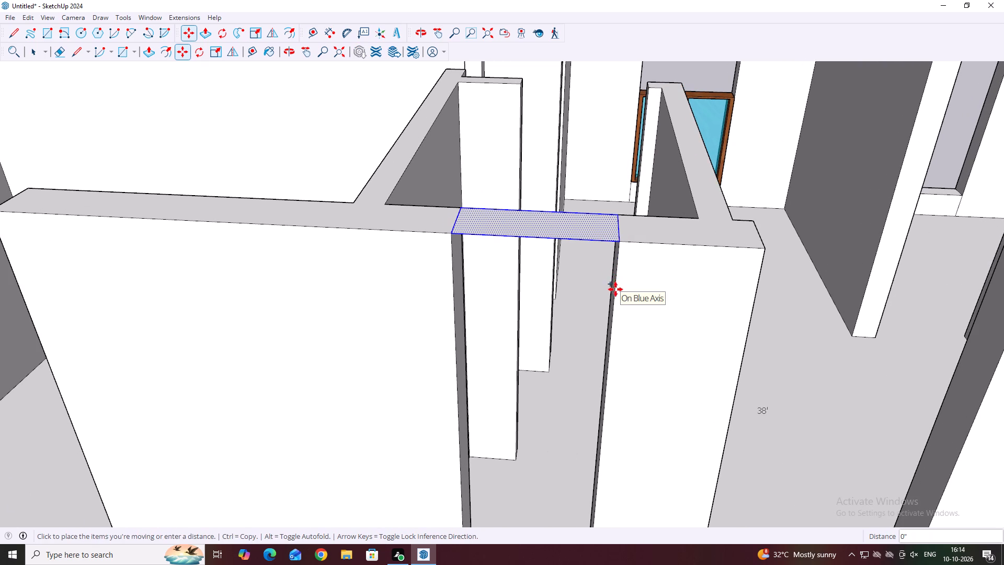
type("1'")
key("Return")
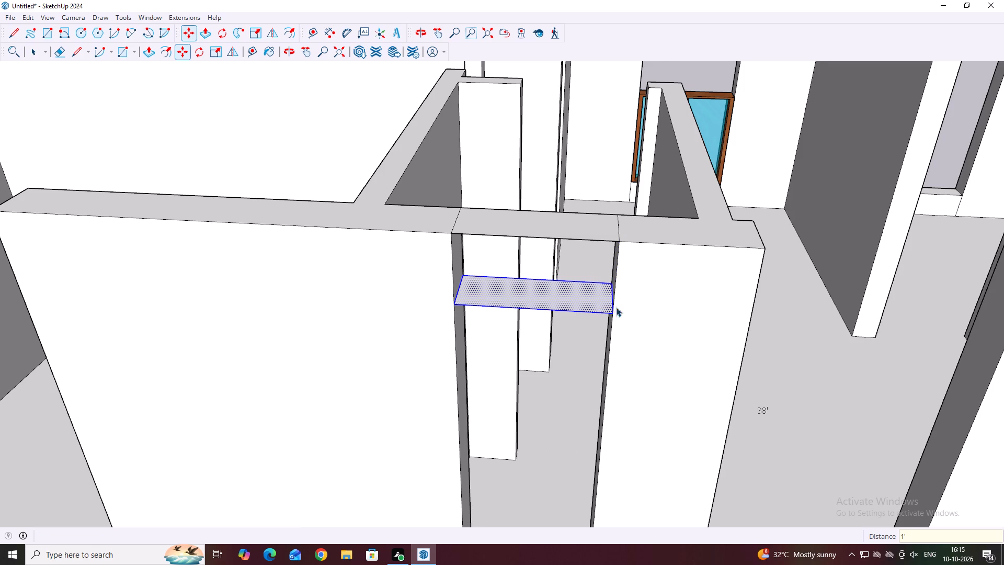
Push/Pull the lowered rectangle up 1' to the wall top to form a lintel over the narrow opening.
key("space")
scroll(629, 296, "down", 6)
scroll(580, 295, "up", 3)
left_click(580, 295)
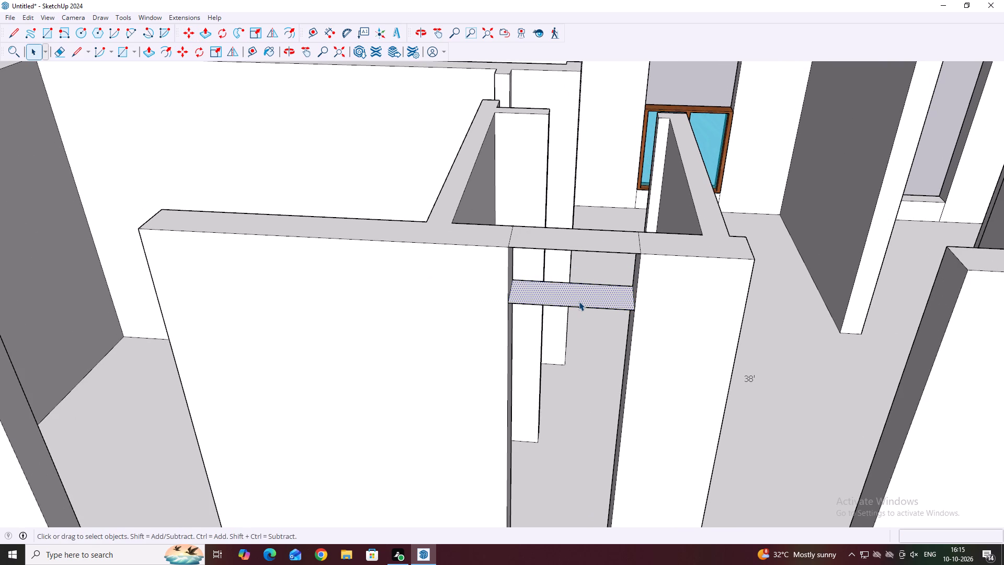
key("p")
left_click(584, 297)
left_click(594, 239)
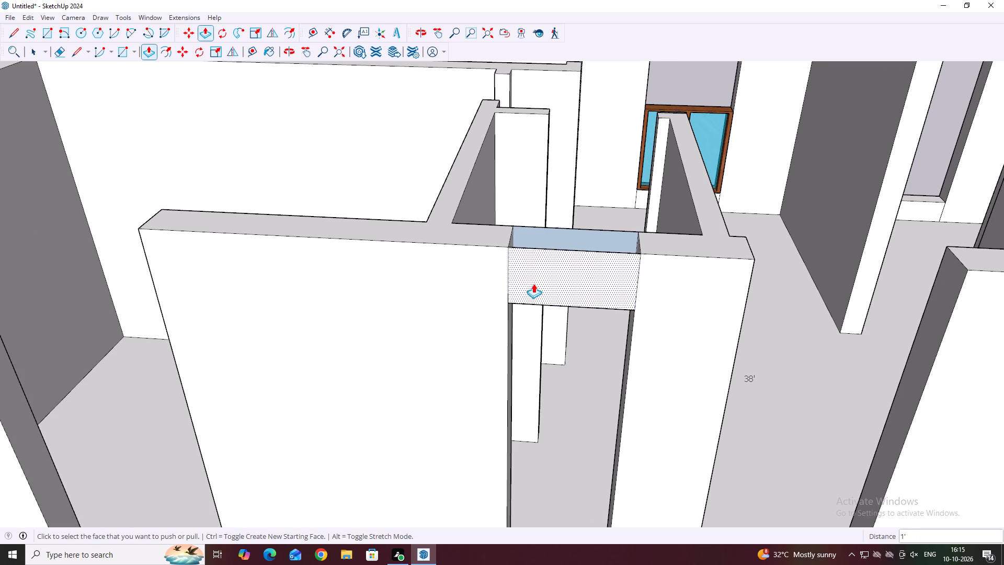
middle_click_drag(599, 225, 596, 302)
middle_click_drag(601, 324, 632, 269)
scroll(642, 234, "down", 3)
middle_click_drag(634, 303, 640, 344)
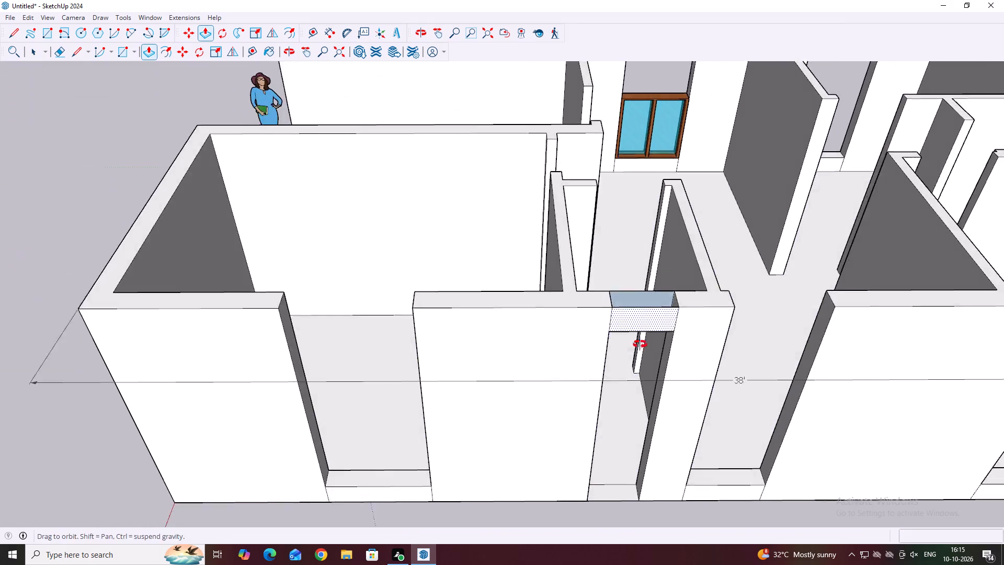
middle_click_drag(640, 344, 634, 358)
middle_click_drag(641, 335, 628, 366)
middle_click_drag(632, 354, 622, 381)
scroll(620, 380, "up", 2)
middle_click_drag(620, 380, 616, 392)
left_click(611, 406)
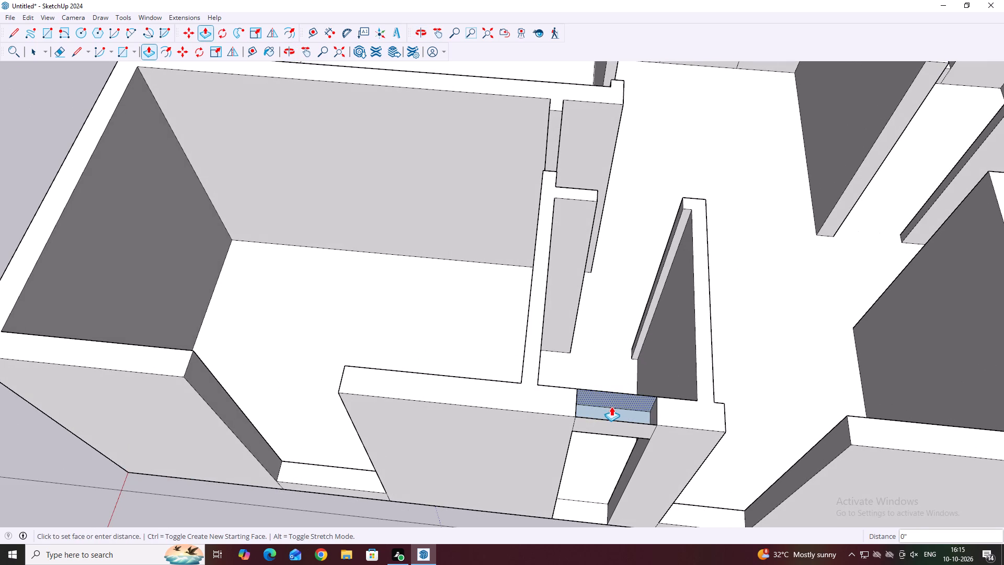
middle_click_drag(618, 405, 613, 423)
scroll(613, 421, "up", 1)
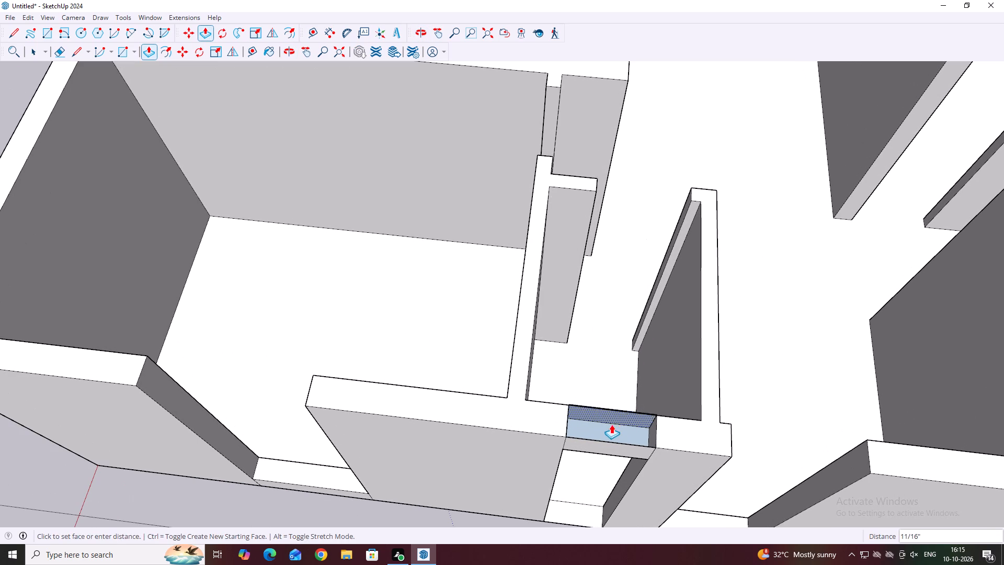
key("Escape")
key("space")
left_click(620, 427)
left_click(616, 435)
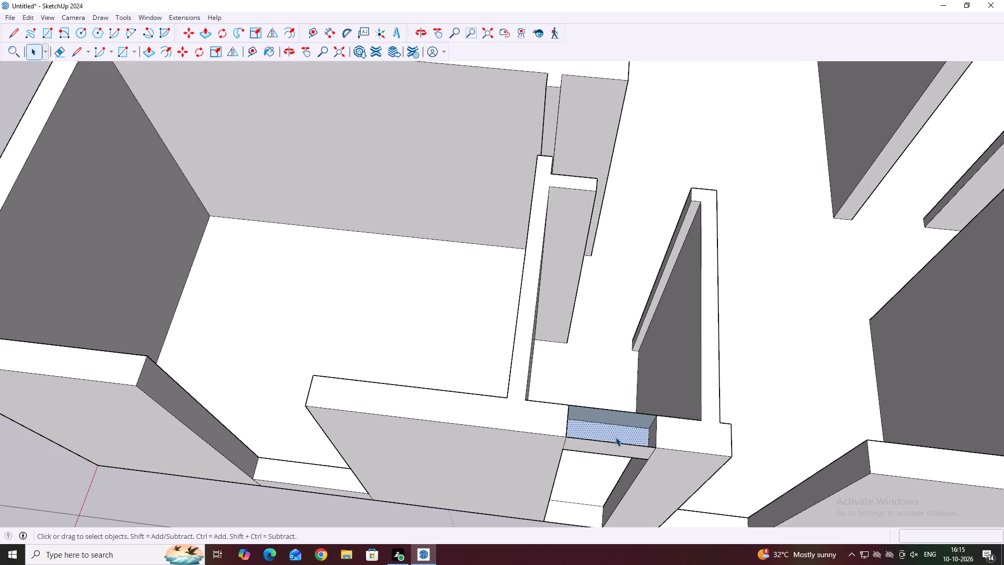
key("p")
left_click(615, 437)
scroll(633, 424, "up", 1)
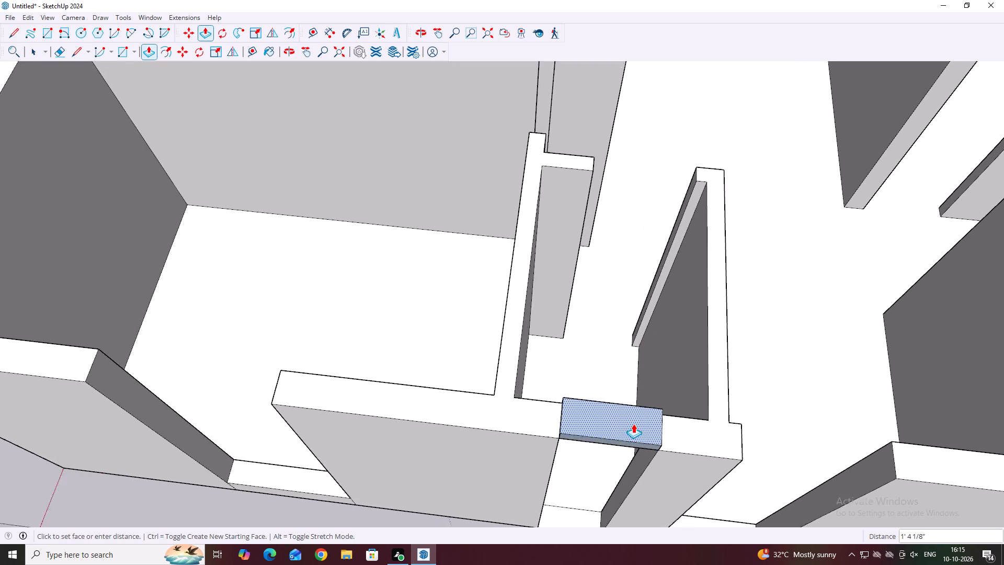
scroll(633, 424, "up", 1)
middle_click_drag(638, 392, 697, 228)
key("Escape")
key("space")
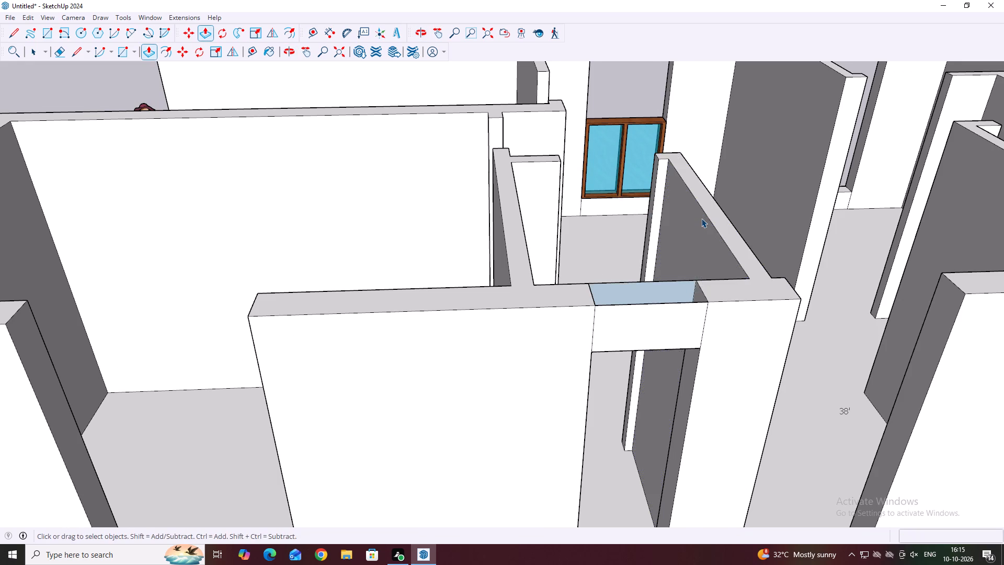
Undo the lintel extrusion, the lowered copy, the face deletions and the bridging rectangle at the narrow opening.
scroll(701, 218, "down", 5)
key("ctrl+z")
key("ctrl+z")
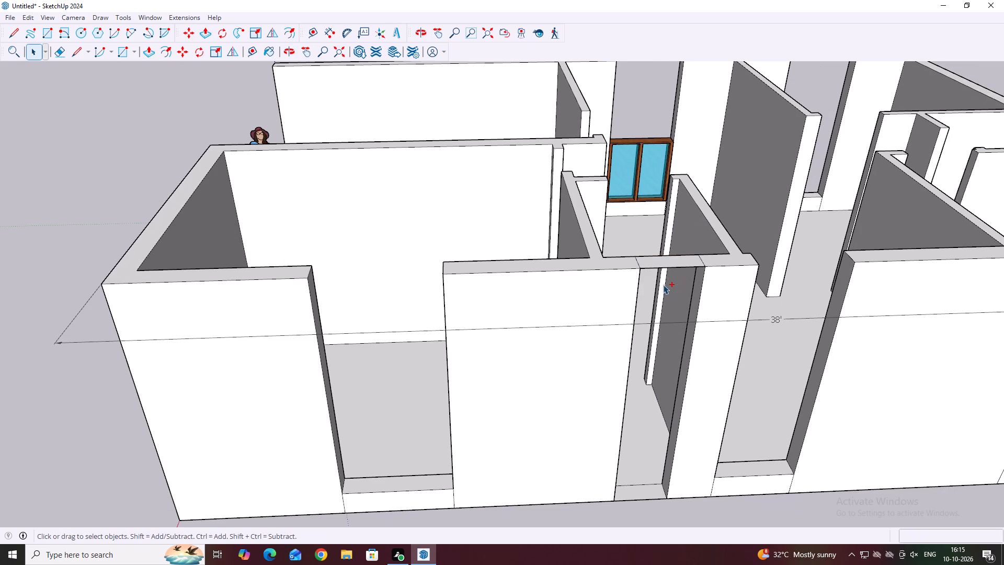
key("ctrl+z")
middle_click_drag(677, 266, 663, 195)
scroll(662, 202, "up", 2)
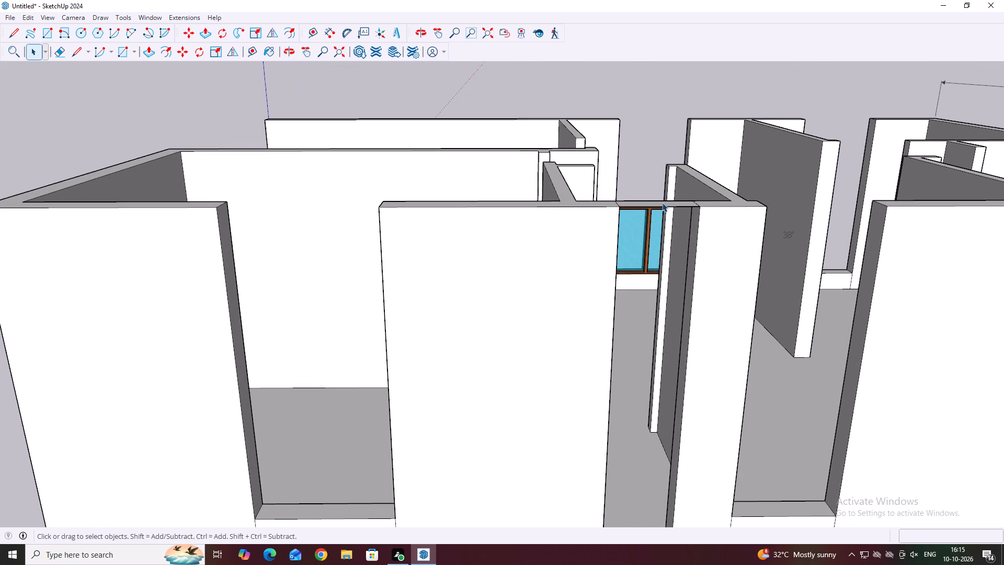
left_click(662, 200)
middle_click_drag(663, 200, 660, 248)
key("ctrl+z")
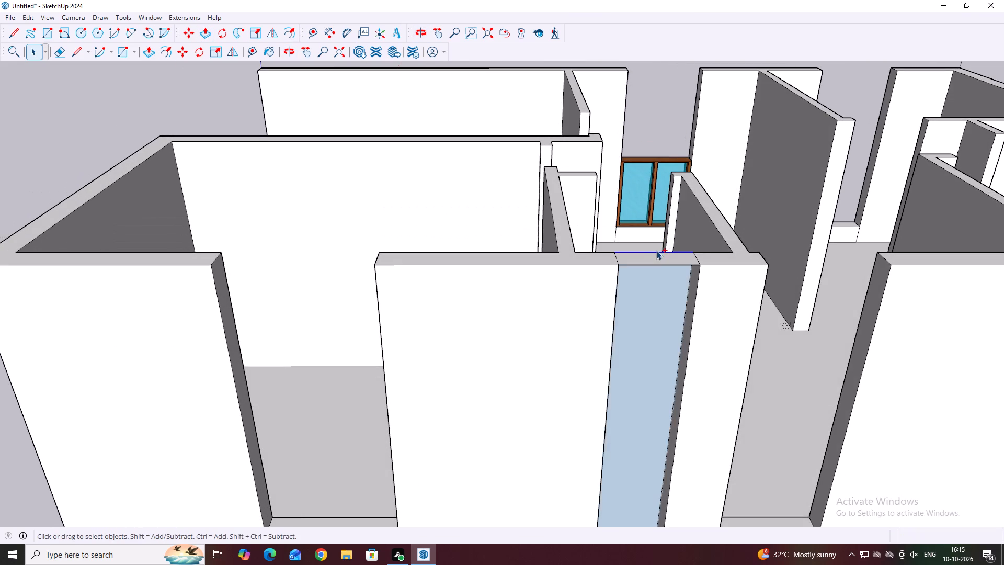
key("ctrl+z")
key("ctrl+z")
Examine the whole house and its wall openings from several angles.
scroll(677, 295, "down", 6)
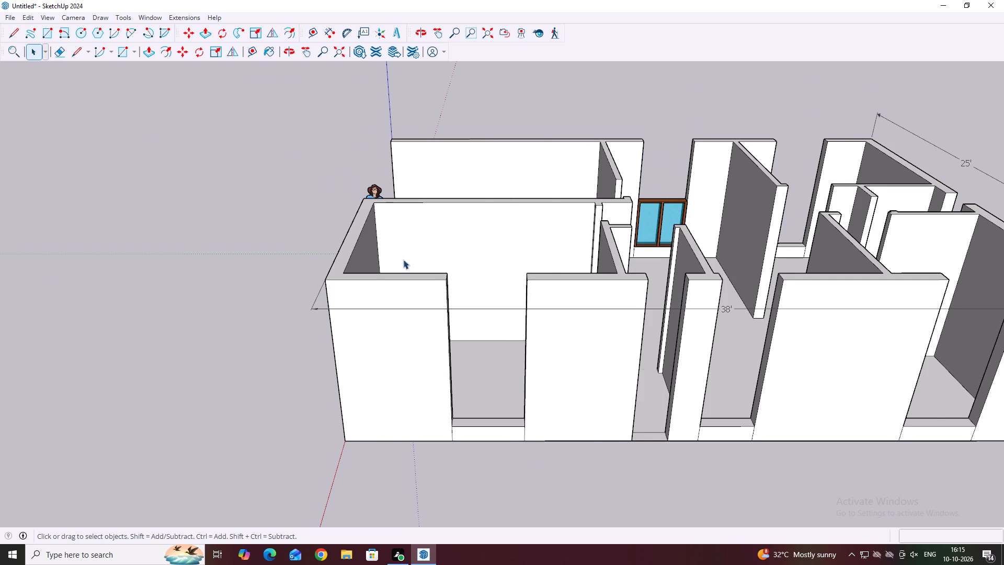
middle_click_drag(571, 228, 515, 217)
scroll(571, 293, "down", 5)
middle_click_drag(549, 310, 609, 368)
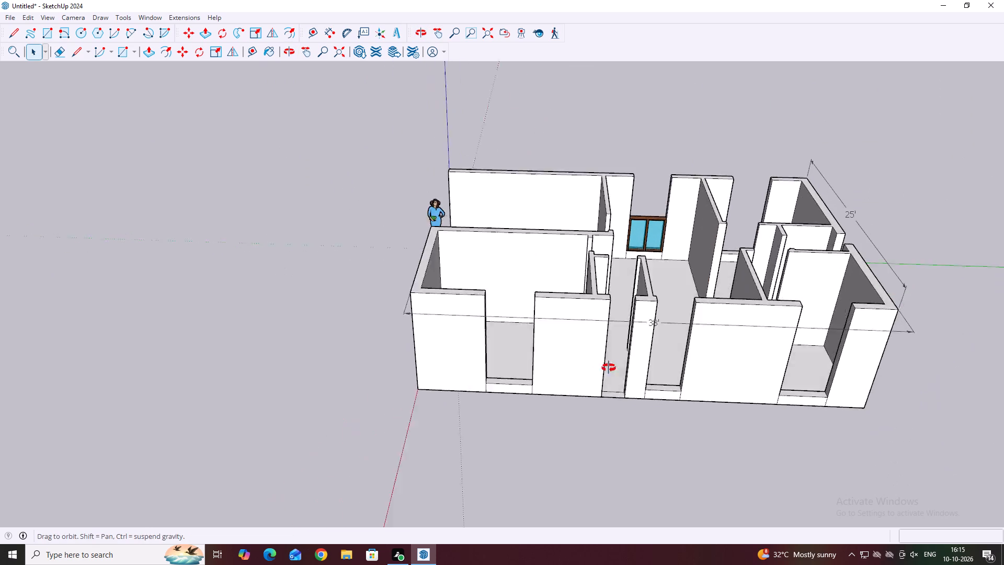
middle_click_drag(609, 368, 698, 389)
middle_click_drag(737, 386, 749, 376)
middle_click_drag(409, 297, 577, 312)
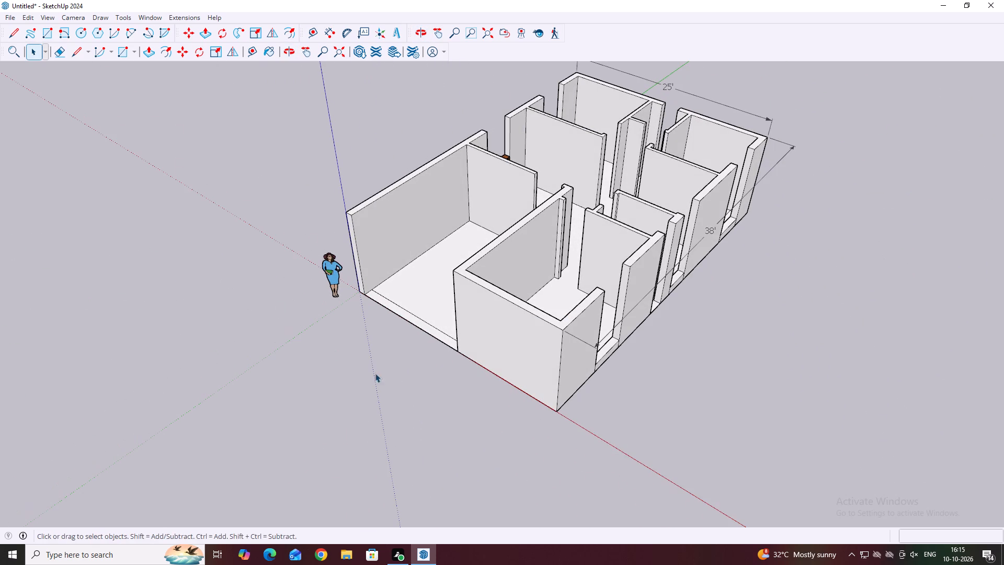
middle_click_drag(369, 301, 408, 320)
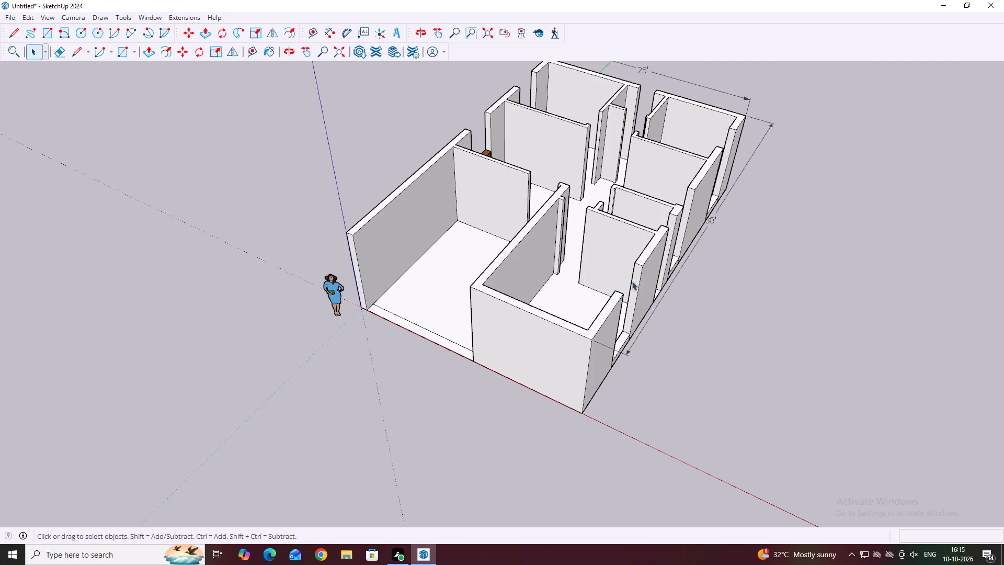
middle_click_drag(619, 256, 729, 333)
middle_click_drag(647, 178, 660, 126)
scroll(665, 144, "up", 6)
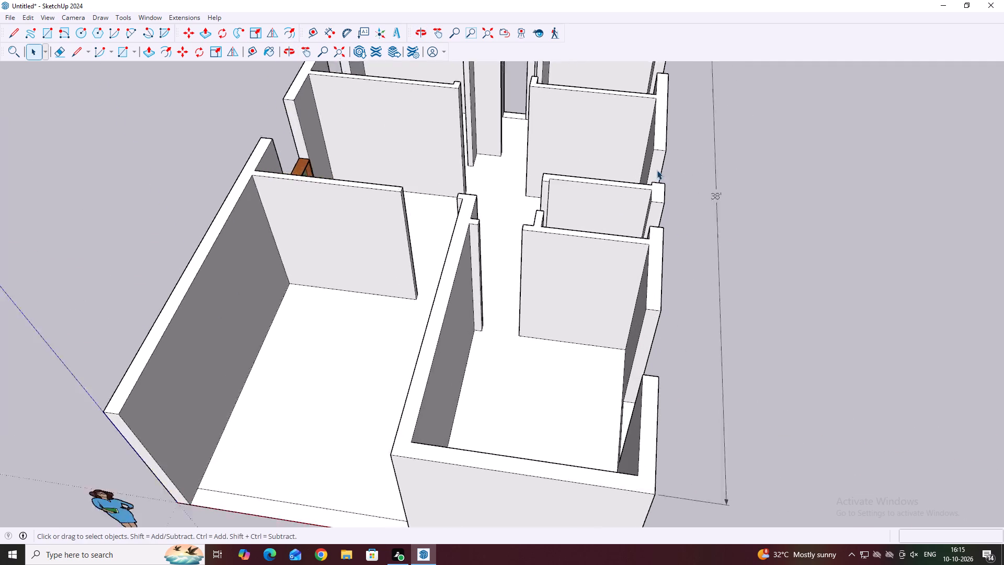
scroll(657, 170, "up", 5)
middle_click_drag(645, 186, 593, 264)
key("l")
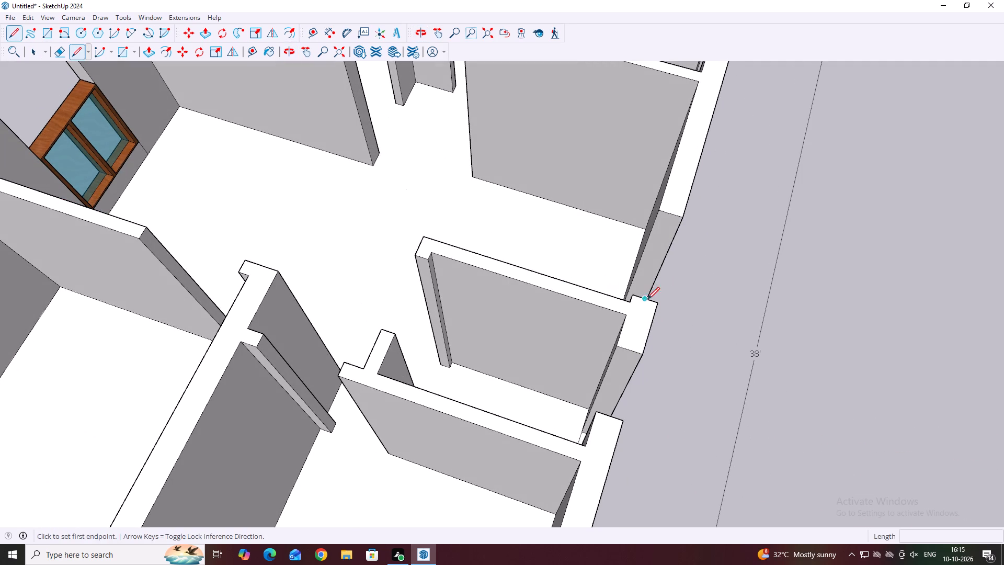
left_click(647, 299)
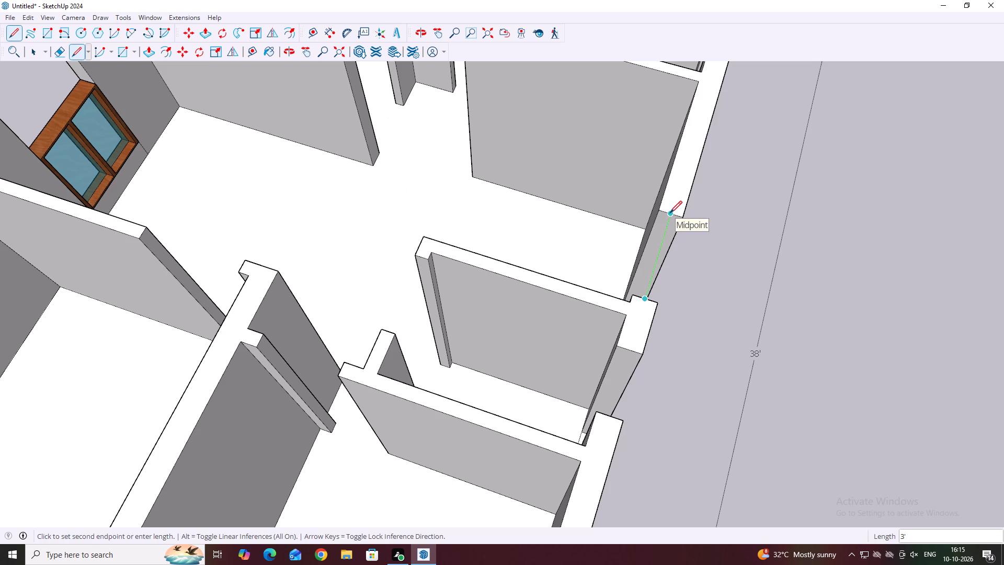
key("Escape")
Examine the house from several angles, ending at the wall opening that holds the glazed window.
scroll(657, 282, "down", 6)
middle_click_drag(324, 299, 550, 237)
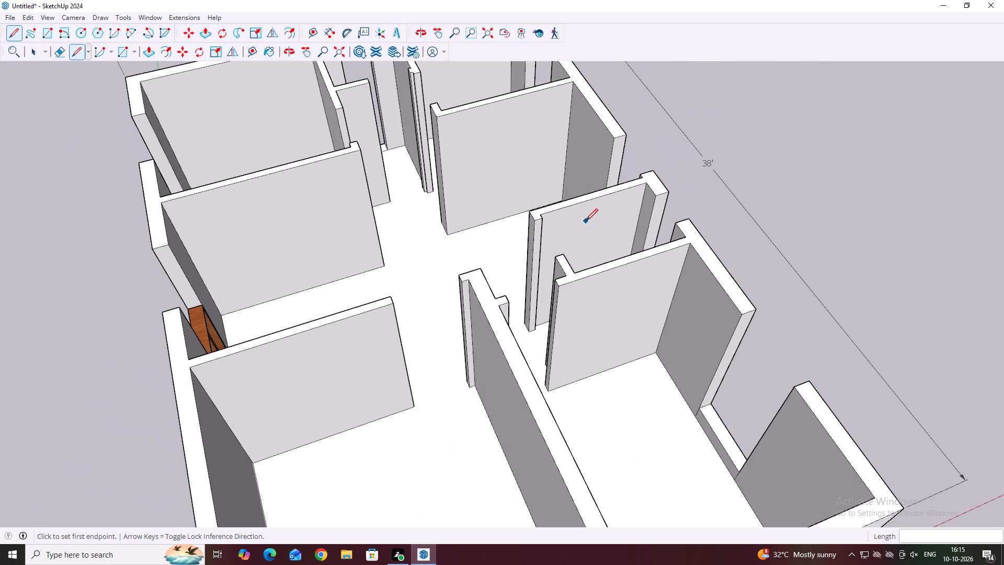
scroll(354, 281, "down", 7)
middle_click_drag(222, 295, 441, 235)
middle_click_drag(270, 397, 452, 300)
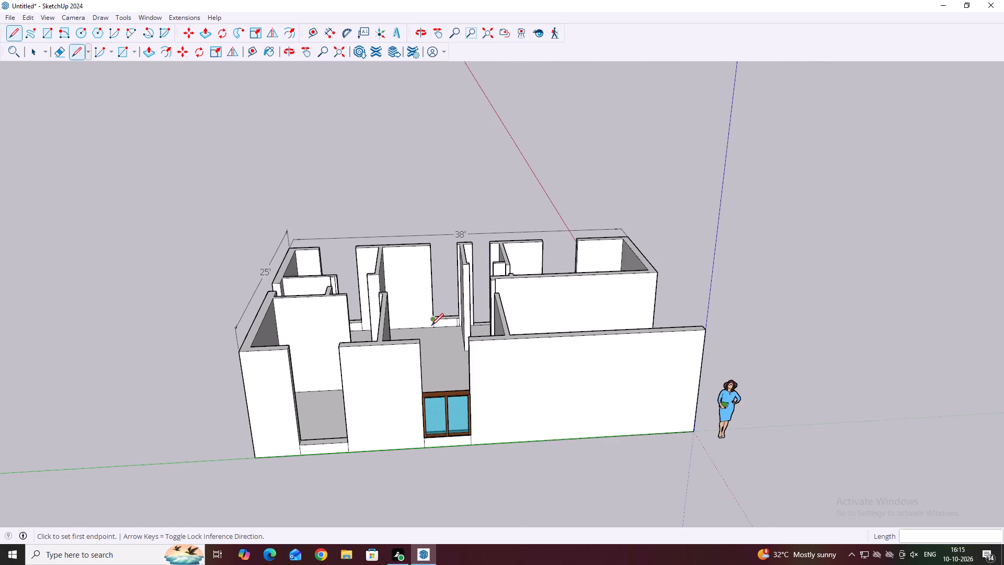
middle_click_drag(433, 337, 424, 371)
middle_click_drag(425, 381, 415, 416)
middle_click_drag(437, 367, 422, 410)
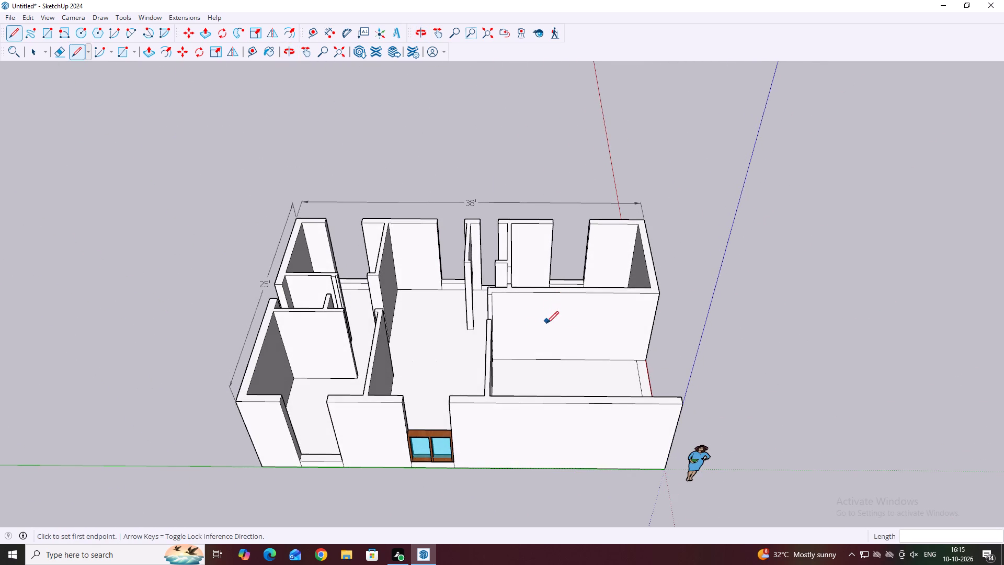
scroll(427, 403, "up", 3)
scroll(386, 413, "up", 2)
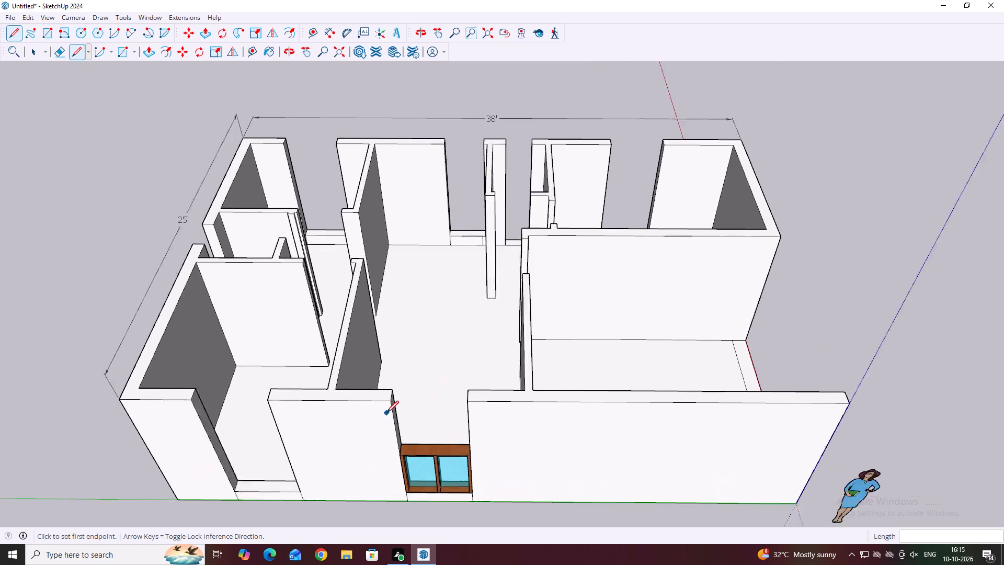
scroll(386, 413, "up", 1)
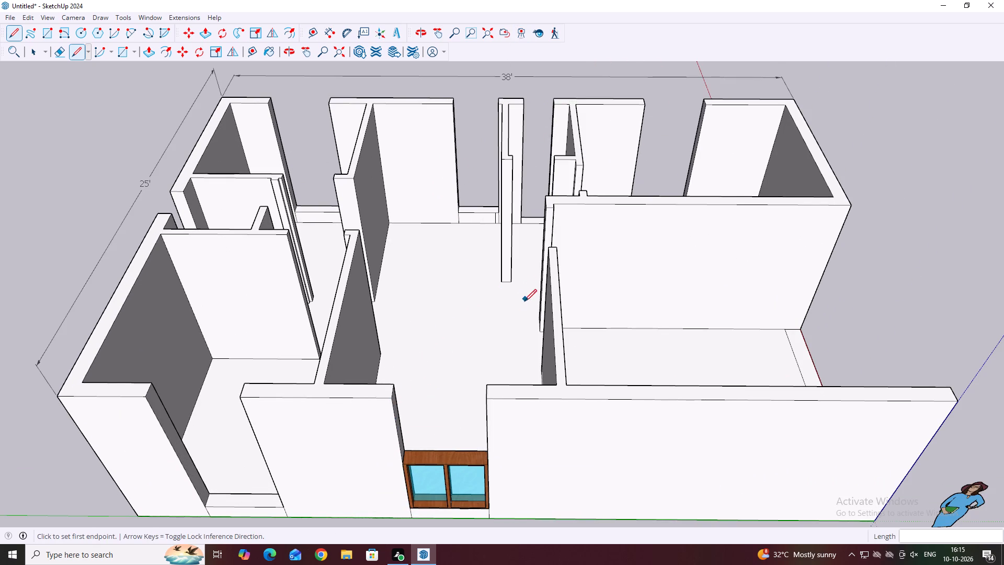
scroll(344, 409, "up", 9)
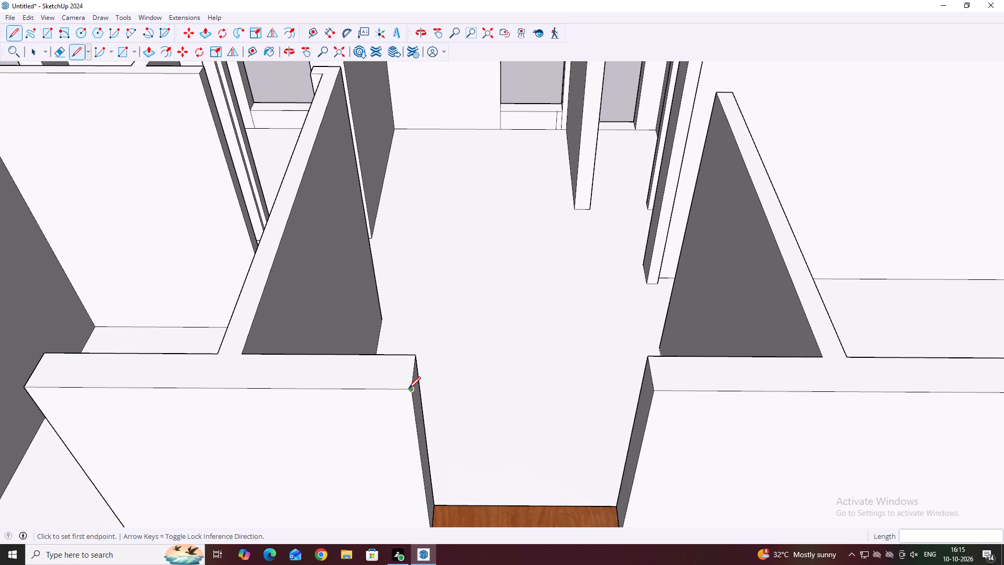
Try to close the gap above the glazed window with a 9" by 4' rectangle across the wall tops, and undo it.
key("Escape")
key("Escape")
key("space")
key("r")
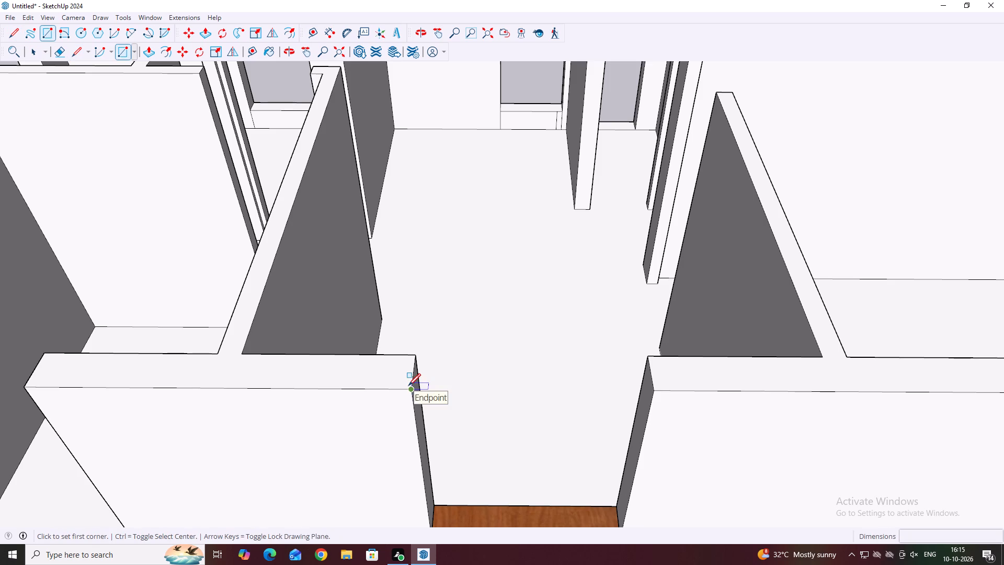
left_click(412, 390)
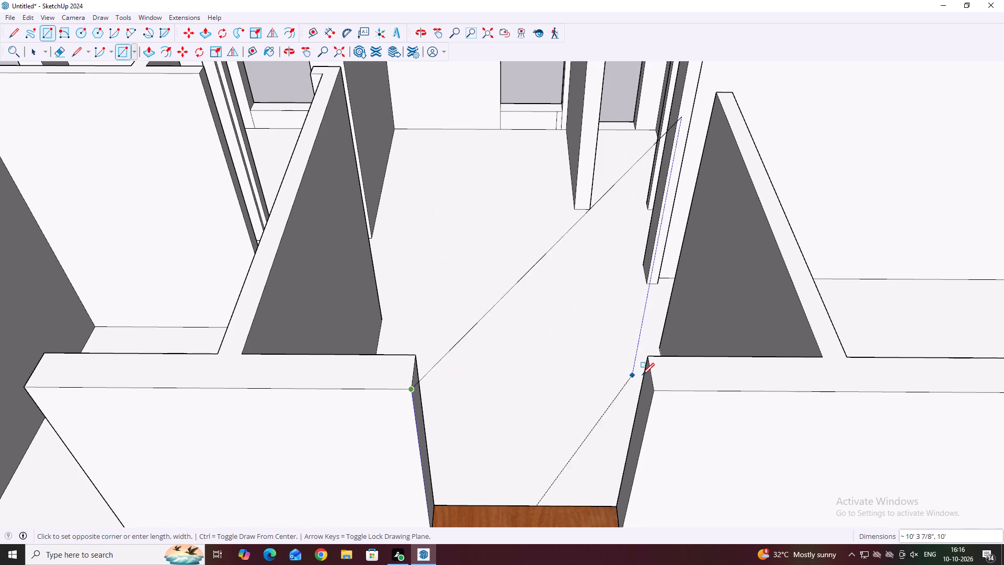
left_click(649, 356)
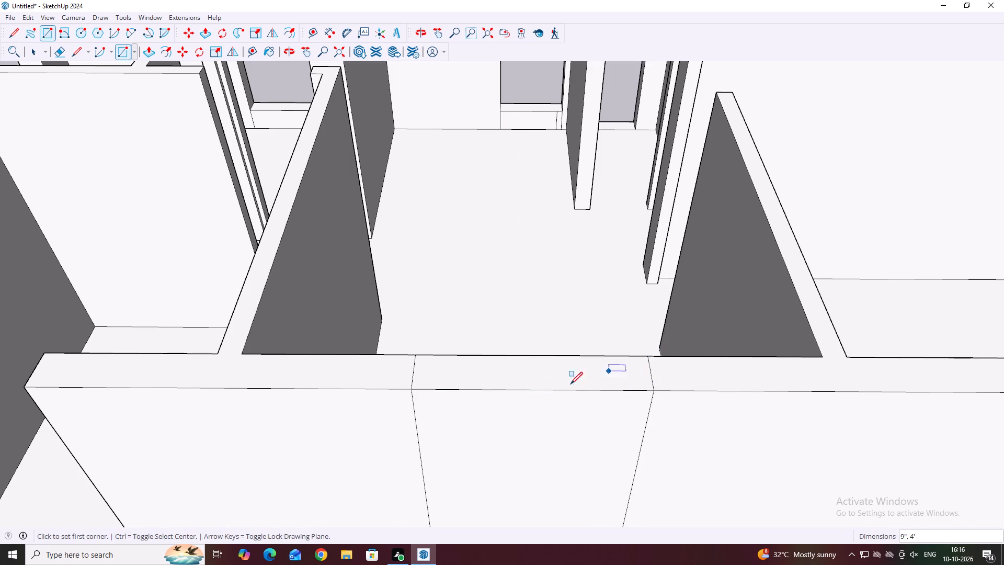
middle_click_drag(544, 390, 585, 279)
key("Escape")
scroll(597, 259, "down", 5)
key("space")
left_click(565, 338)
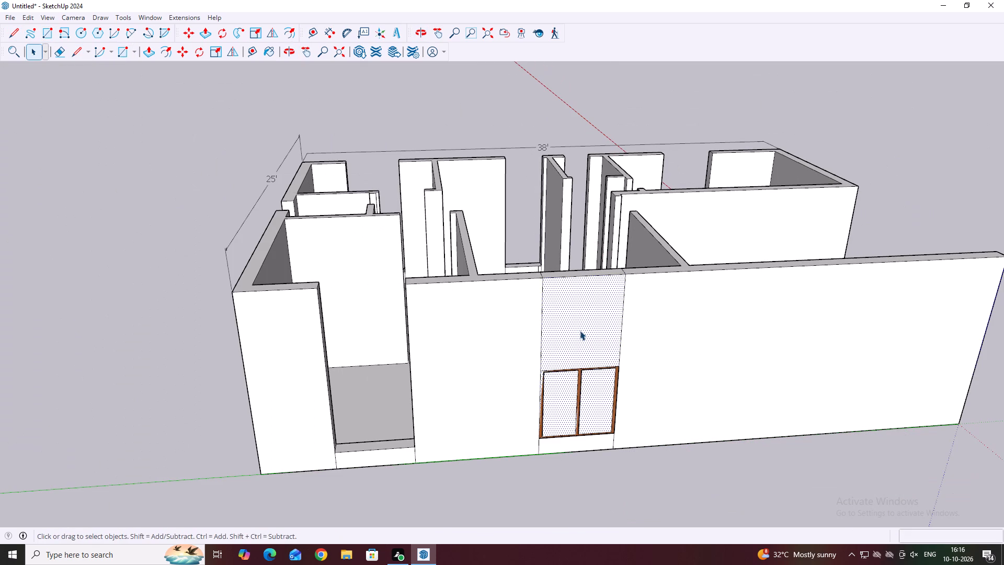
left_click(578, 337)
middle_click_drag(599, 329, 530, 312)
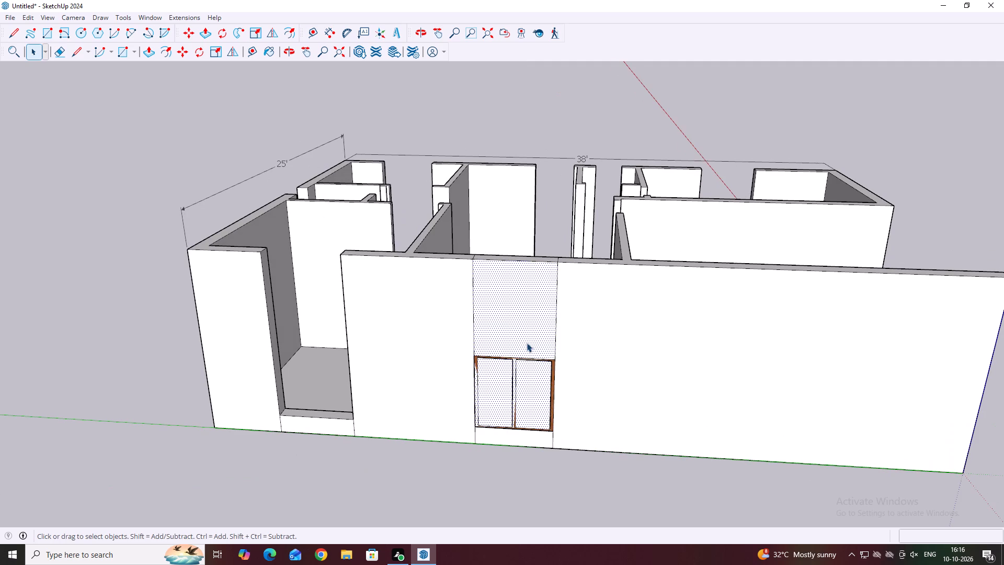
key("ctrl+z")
Draw a line 1' down the window opening's outer edge from the wall top and a 4' line across the opening.
middle_click_drag(475, 333, 531, 352)
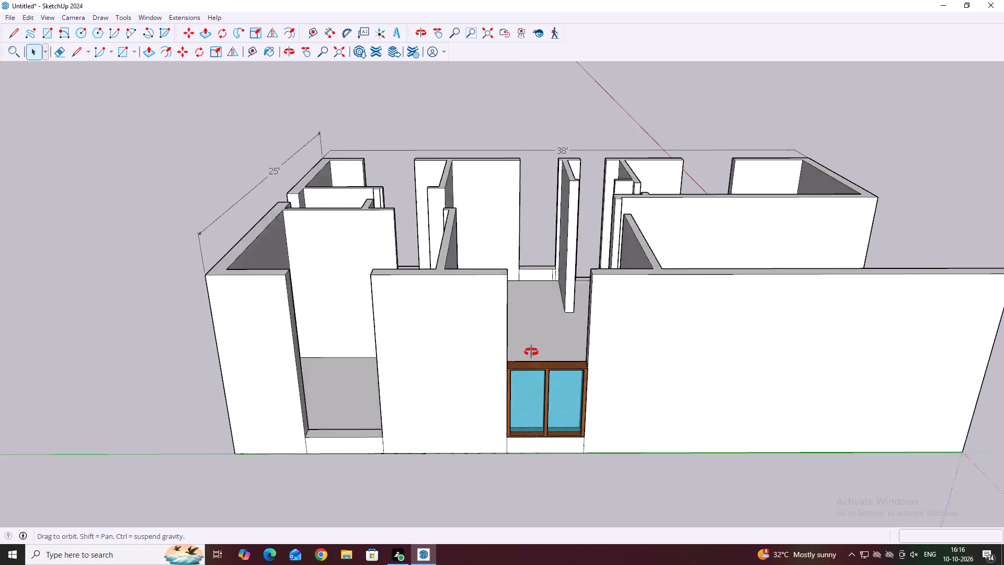
middle_click_drag(531, 352, 550, 356)
middle_click_drag(573, 326, 557, 353)
middle_click_drag(592, 418, 550, 373)
scroll(539, 371, "up", 2)
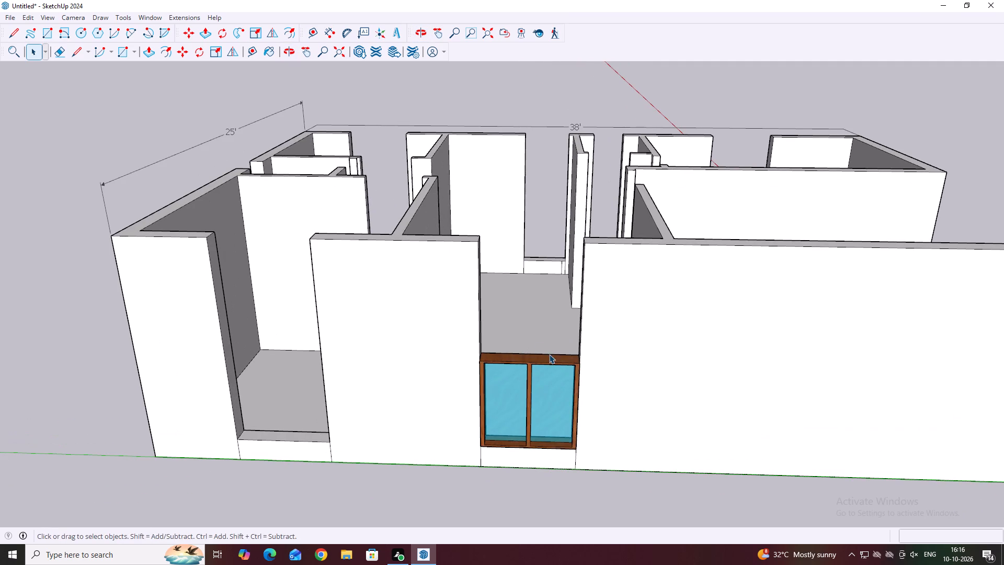
key("l")
scroll(486, 254, "up", 2)
left_click(475, 234)
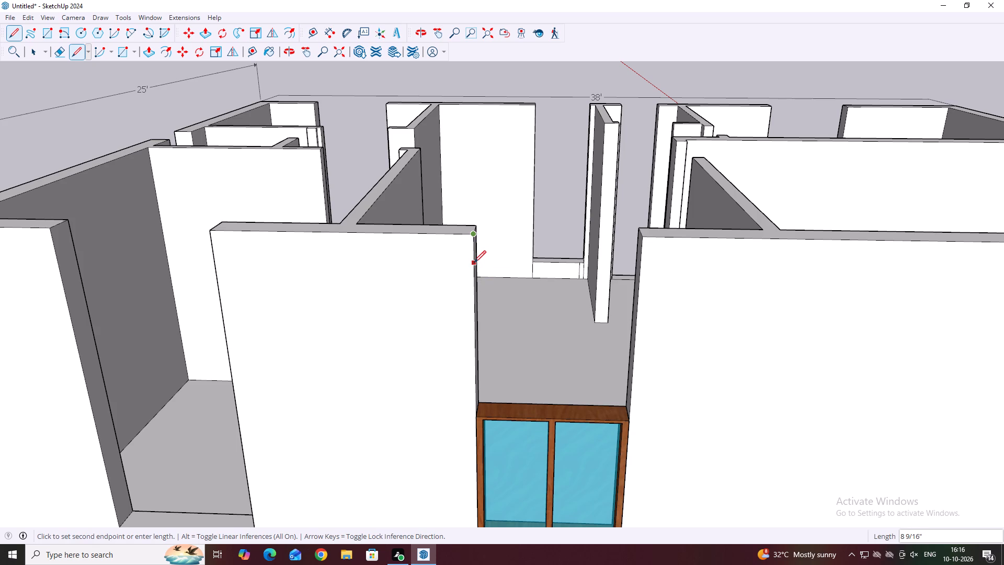
key("1")
key("apostrophe")
key("Return")
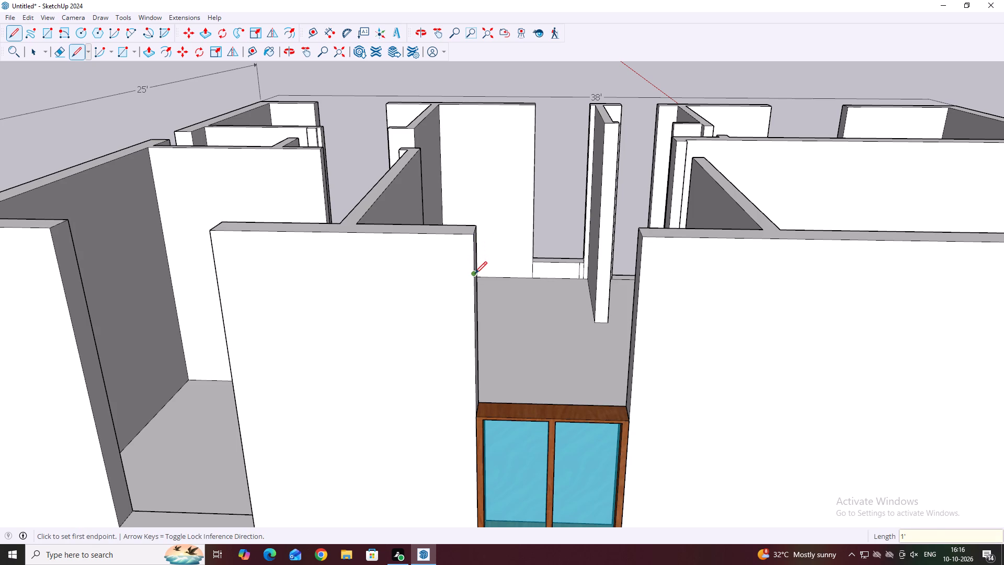
left_click_drag(475, 275, 484, 273)
left_click(638, 279)
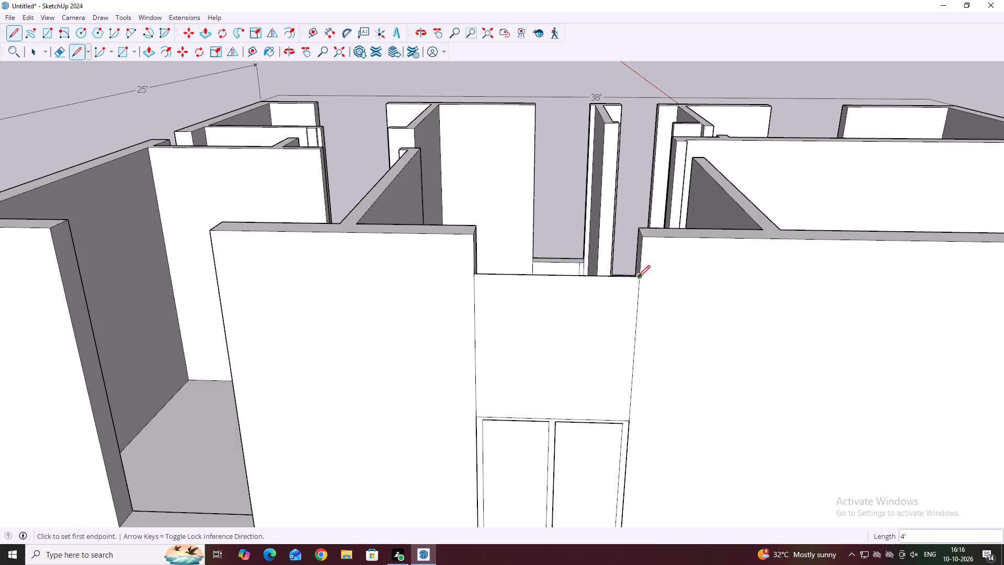
key("Escape")
Delete the face filling the window opening below the 4' line.
key("space")
left_click(567, 354)
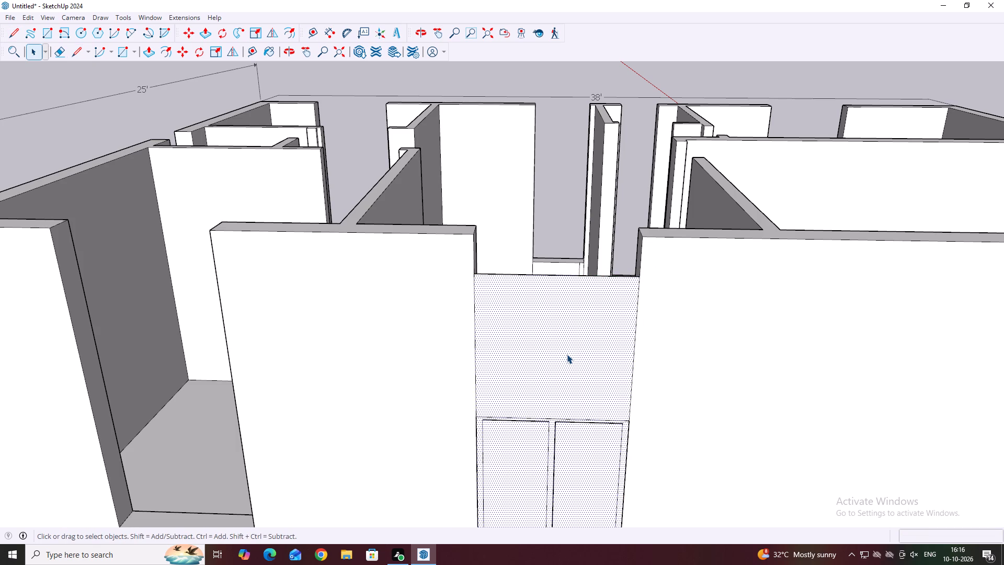
key("Delete")
Move the glazed window straight up 4' so its top outer corner meets the line across the opening.
left_click(572, 418)
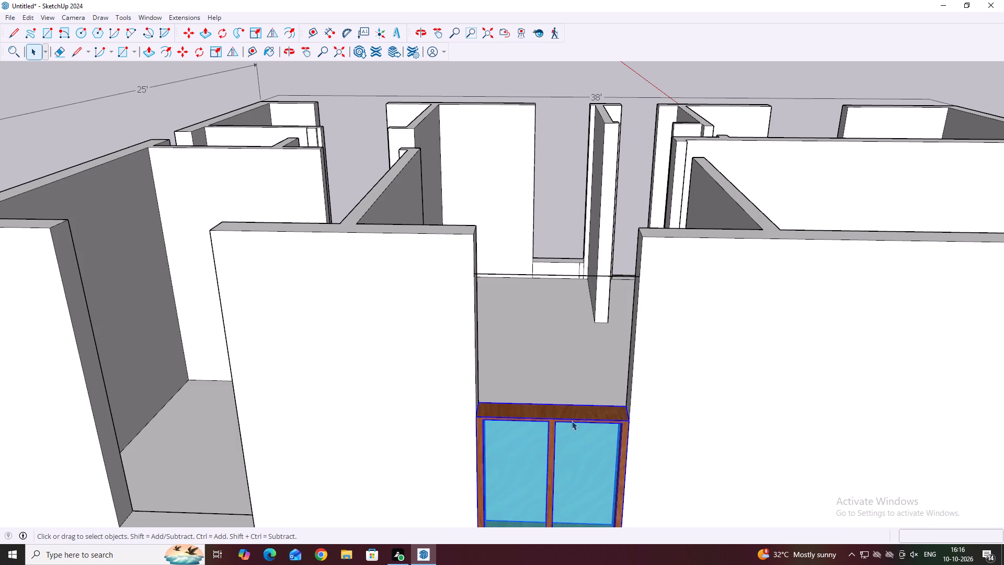
key("m")
scroll(626, 404, "up", 4)
left_click(626, 404)
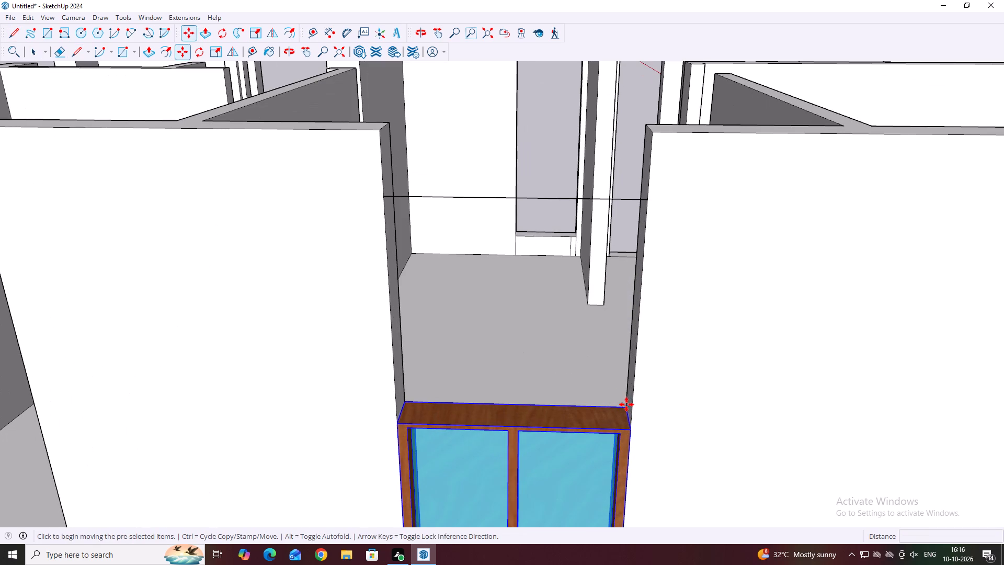
scroll(647, 200, "up", 4)
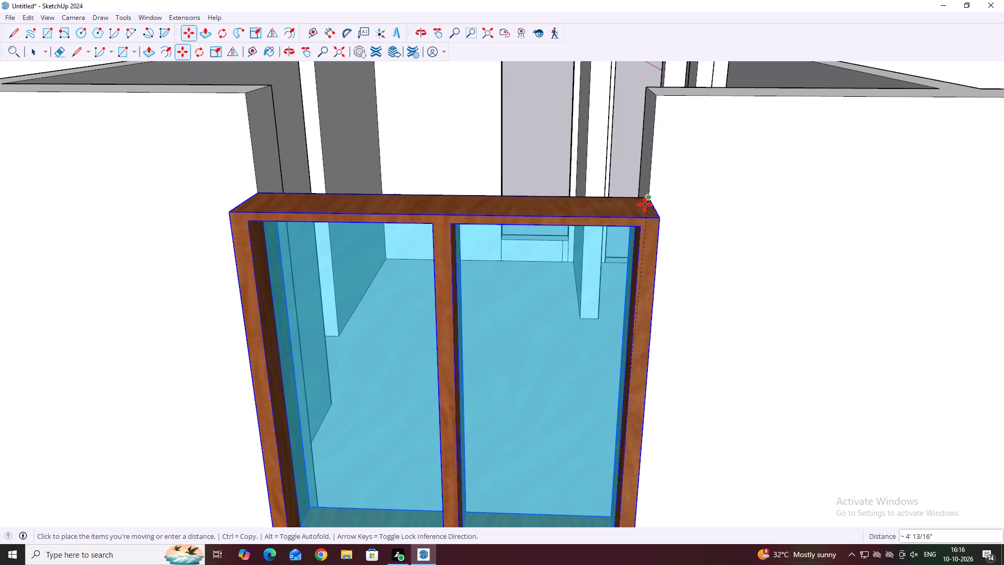
key("Escape")
scroll(619, 299, "down", 3)
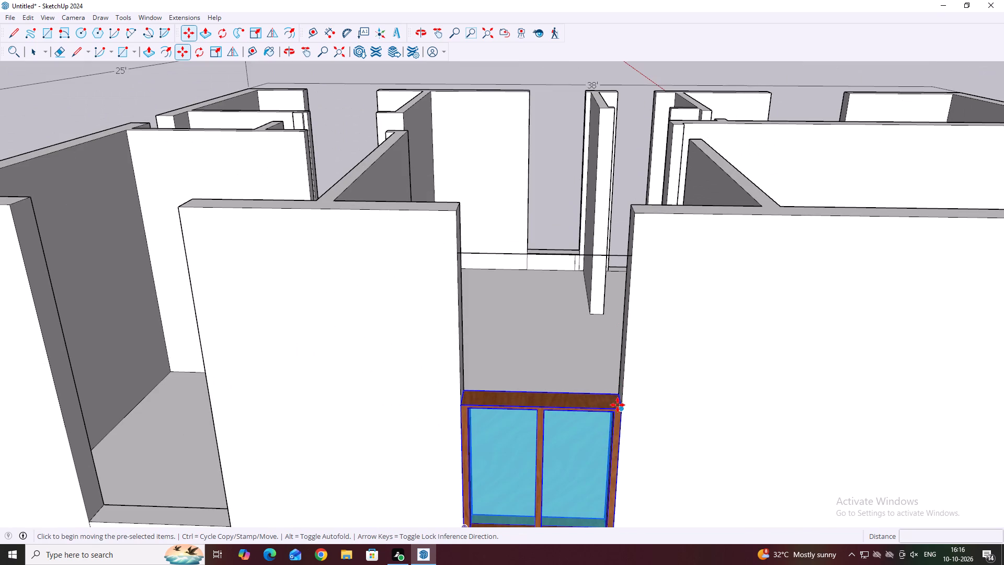
left_click(620, 408)
scroll(630, 256, "up", 3)
left_click(633, 256)
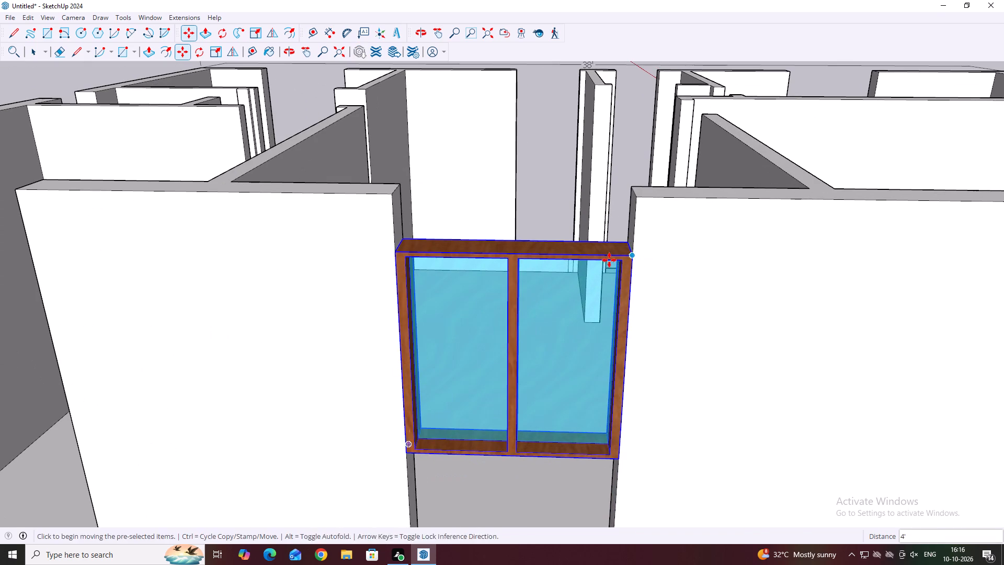
scroll(578, 205, "down", 6)
key("Escape")
scroll(538, 319, "up", 8)
key("space")
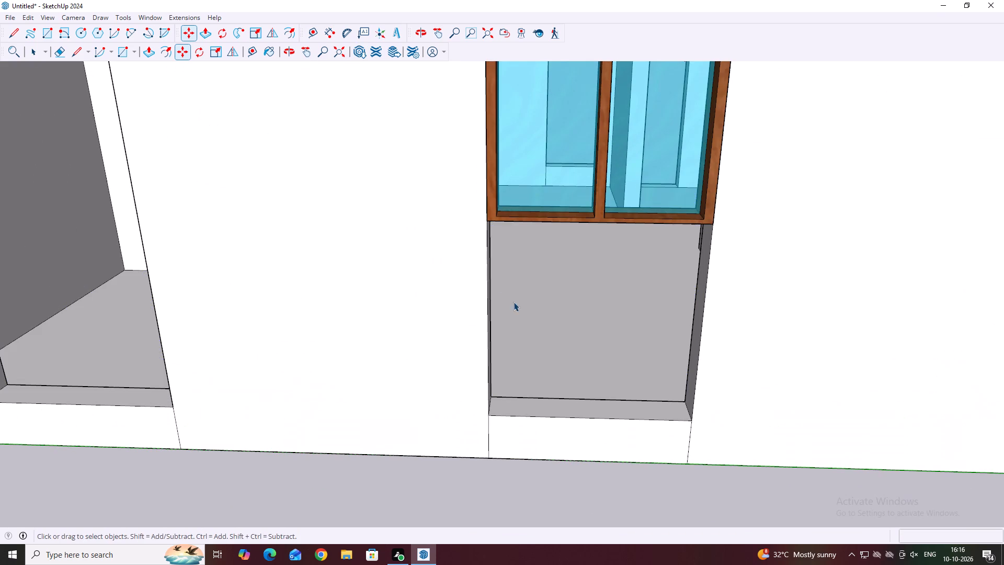
Bridge the wall tops above the raised window with a 9" by 4' rectangle.
scroll(574, 258, "down", 5)
middle_click_drag(594, 190, 630, 256)
middle_click_drag(694, 238, 579, 246)
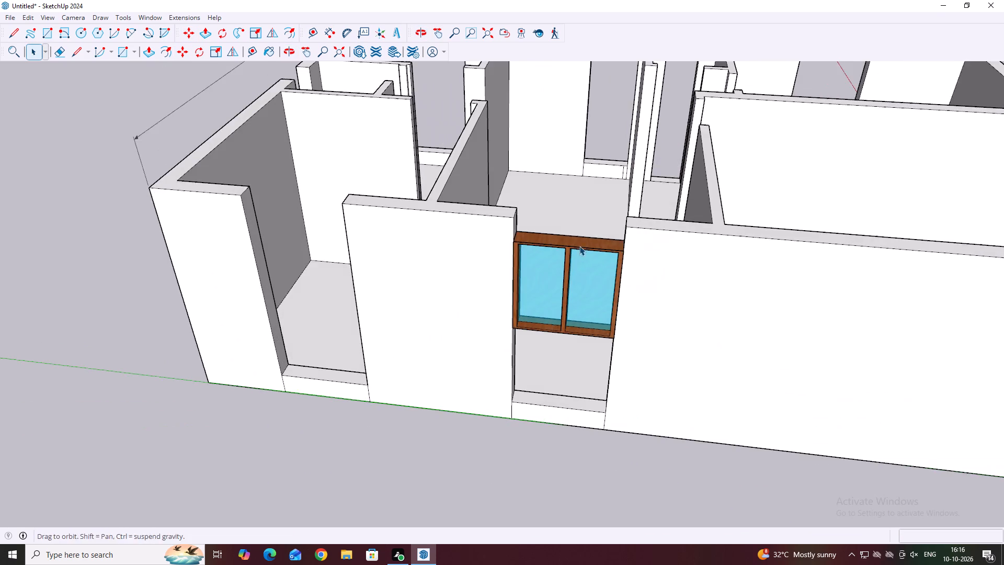
middle_click_drag(579, 246, 615, 244)
middle_click_drag(499, 241, 492, 270)
middle_click_drag(515, 277, 510, 279)
key("r")
scroll(507, 256, "up", 3)
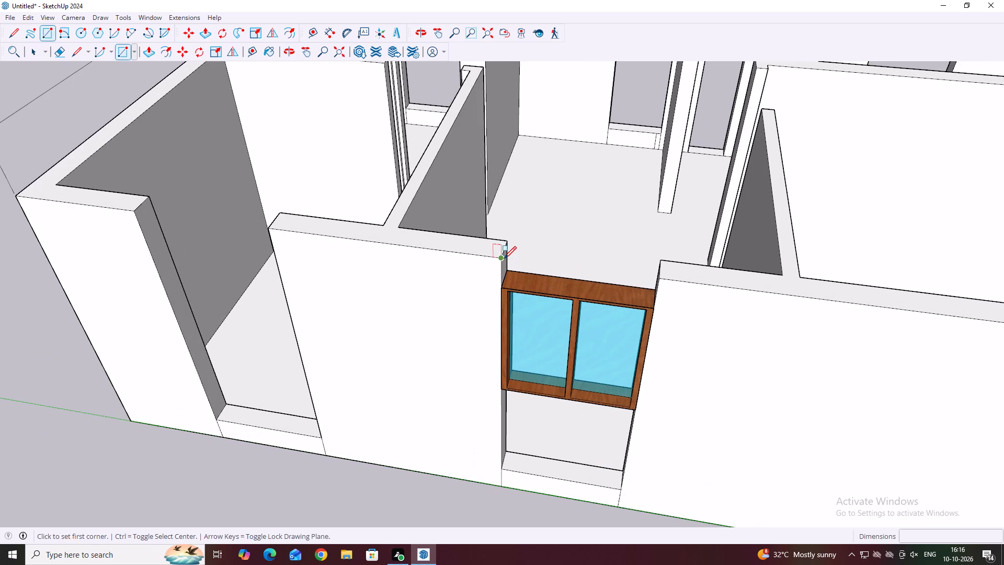
left_click(504, 258)
left_click(662, 259)
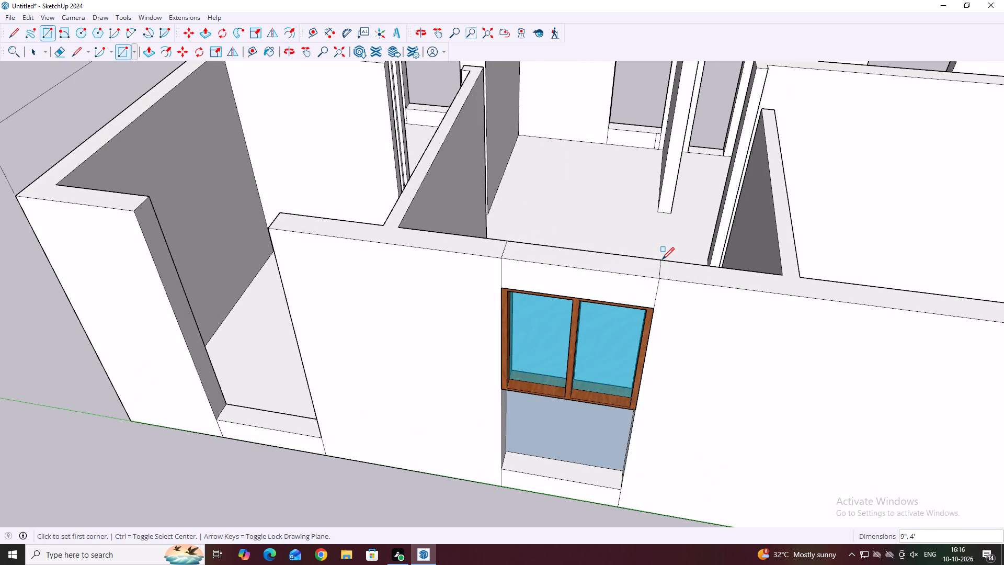
Delete the face closing the opening below the raised window.
middle_click_drag(642, 296, 650, 249)
key("space")
middle_click_drag(638, 394, 647, 370)
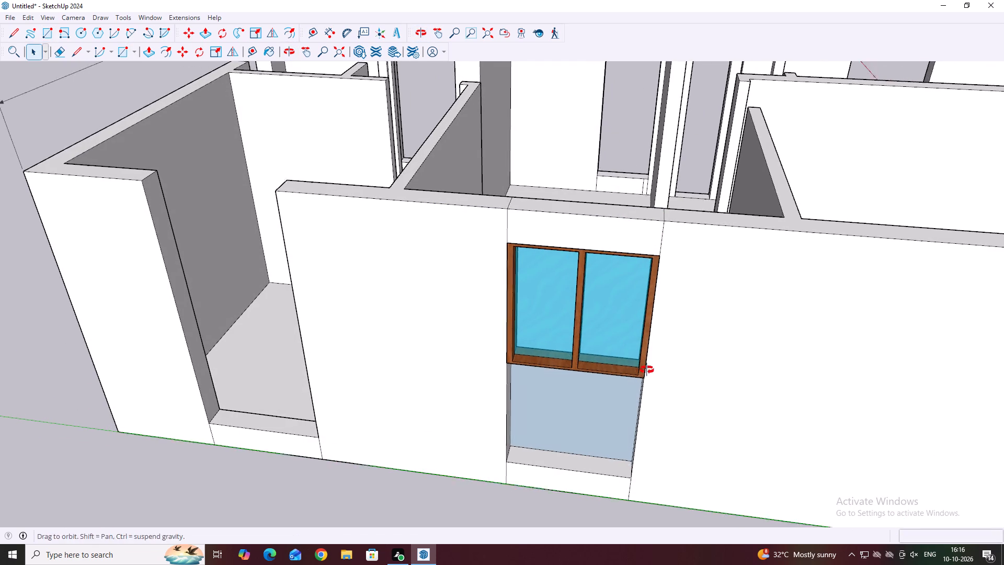
middle_click_drag(647, 370, 658, 331)
left_click(616, 351)
key("Delete")
Draw a 1' by 4' rectangle on the room side of the wall, from the wall top to the window's head.
middle_click_drag(599, 216, 584, 281)
middle_click_drag(600, 209, 572, 280)
middle_click_drag(586, 293, 517, 311)
middle_click_drag(530, 320, 427, 277)
middle_click_drag(451, 285, 340, 244)
middle_click_drag(416, 222, 313, 184)
middle_click_drag(380, 114, 302, 114)
scroll(278, 98, "up", 4)
middle_click_drag(394, 106, 268, 137)
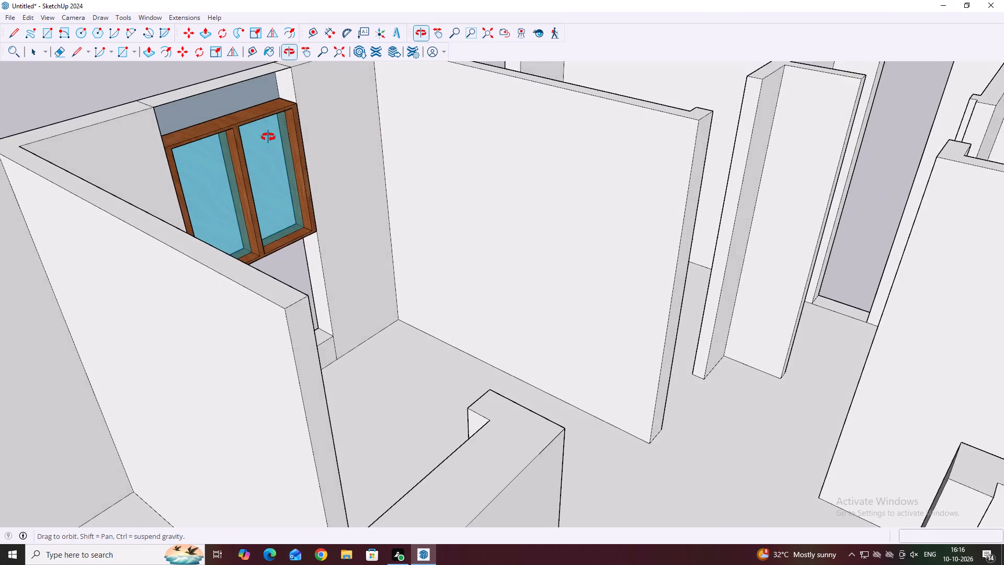
middle_click_drag(268, 137, 268, 136)
scroll(316, 165, "down", 5)
key("r")
scroll(295, 109, "up", 6)
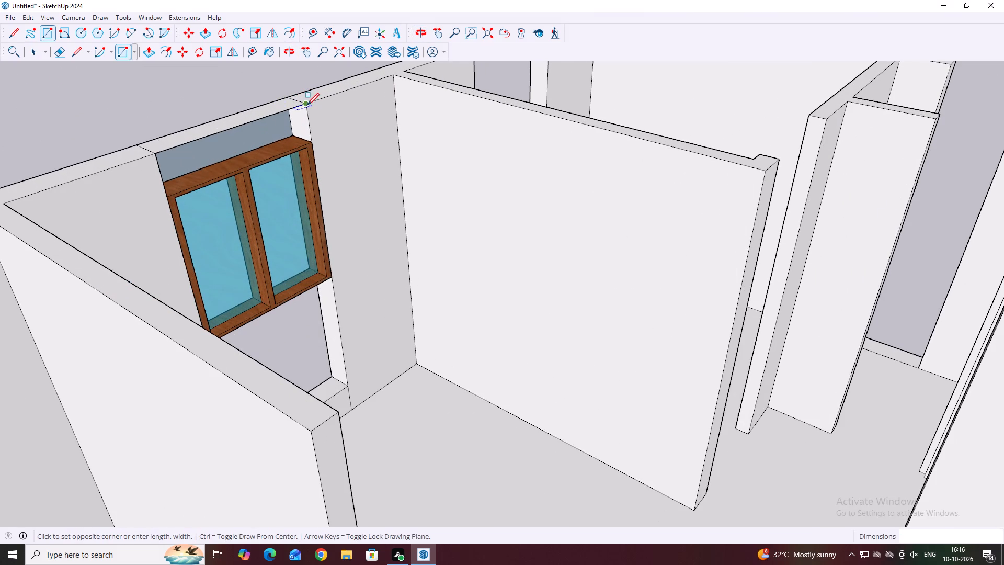
left_click(307, 106)
left_click(170, 194)
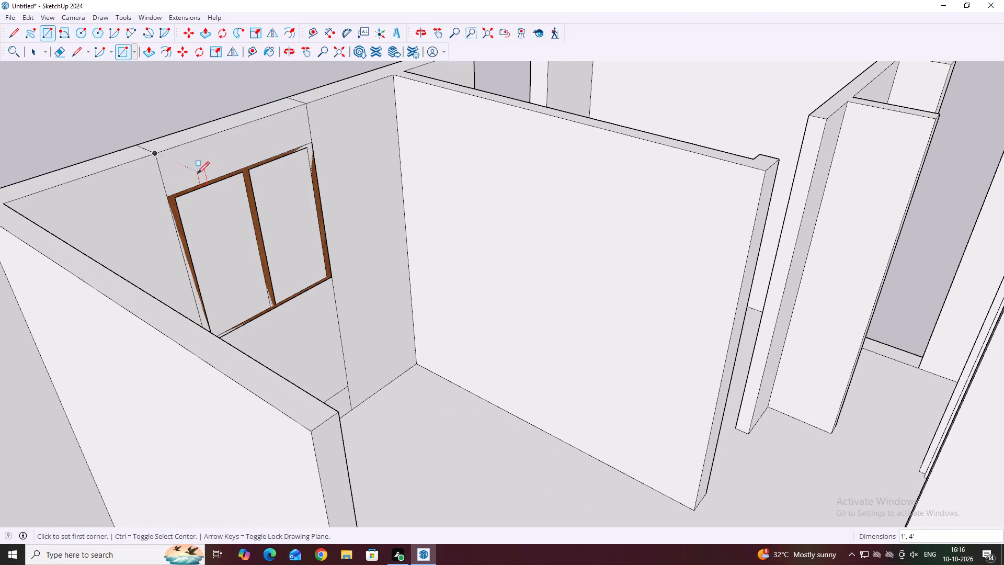
key("Escape")
scroll(265, 166, "down", 3)
key("Escape")
key("space")
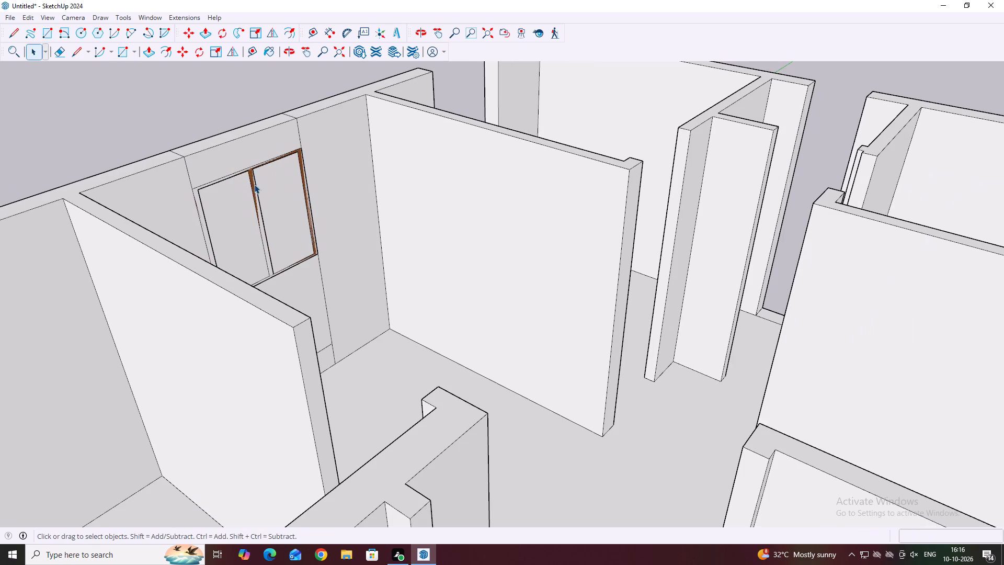
Delete the face covering the window on the room side of the wall.
left_click(254, 184)
left_click(284, 191)
middle_click_drag(290, 193, 323, 209)
key("Delete")
Delete the outer wall face between the wall top and the window's head.
middle_click_drag(191, 227, 358, 201)
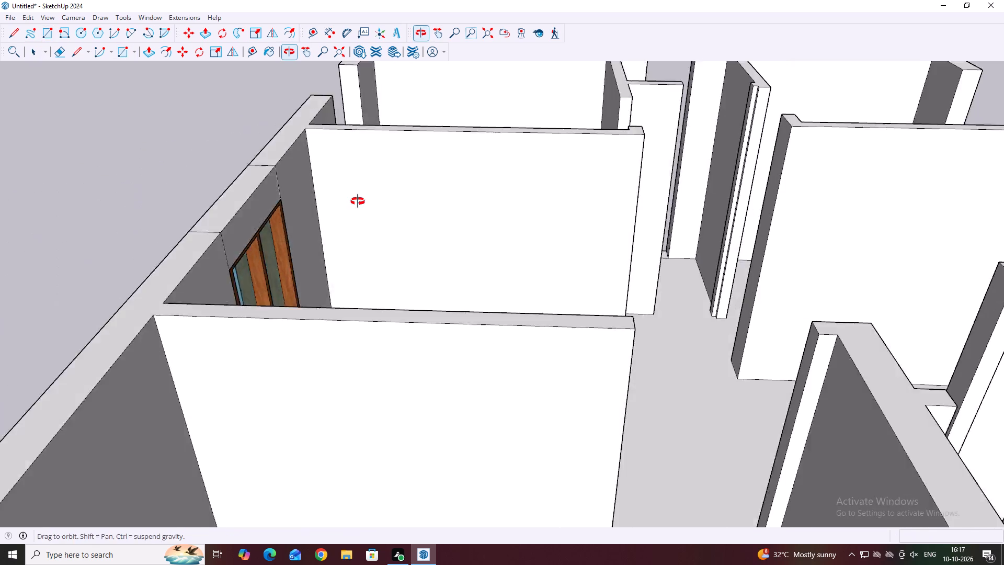
middle_click_drag(358, 201, 373, 196)
middle_click_drag(120, 294, 262, 262)
middle_click_drag(110, 327, 325, 295)
scroll(427, 248, "down", 4)
middle_click_drag(396, 313, 514, 255)
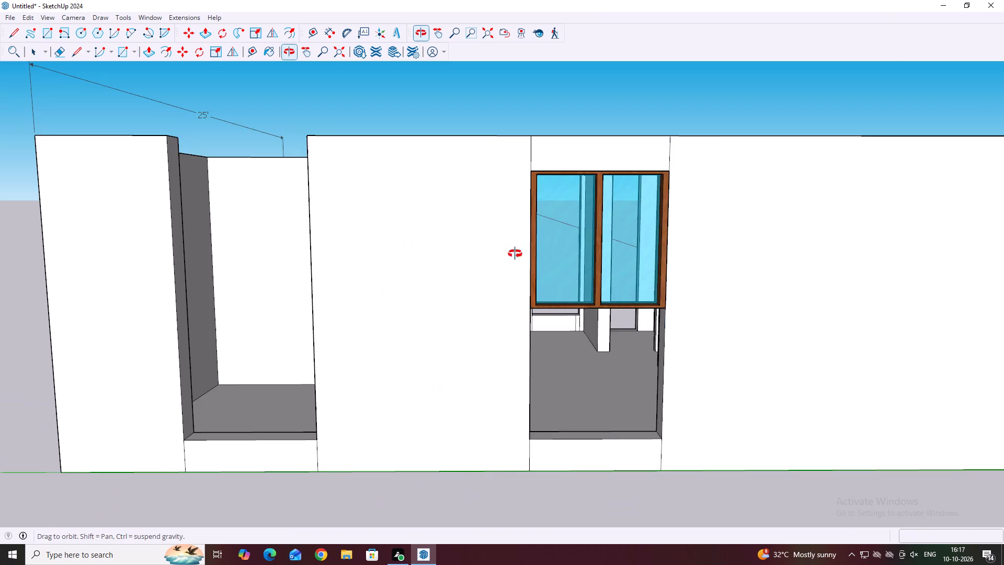
middle_click_drag(558, 193, 578, 245)
left_click(633, 207)
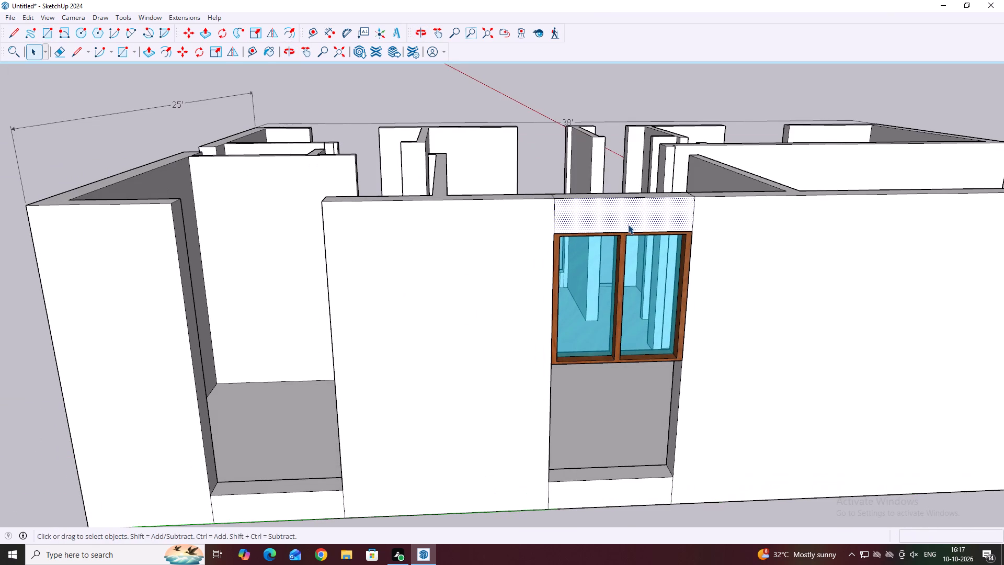
key("Delete")
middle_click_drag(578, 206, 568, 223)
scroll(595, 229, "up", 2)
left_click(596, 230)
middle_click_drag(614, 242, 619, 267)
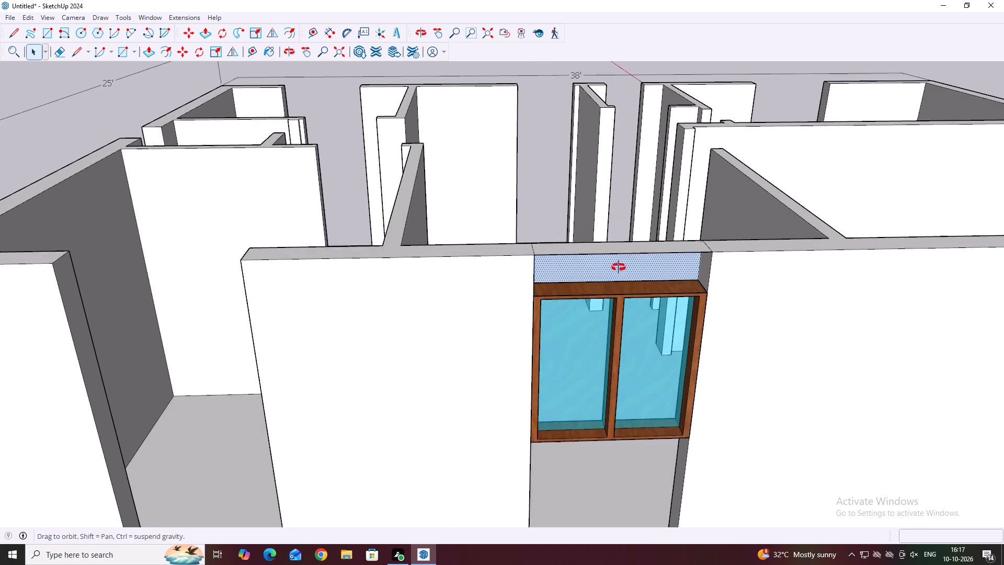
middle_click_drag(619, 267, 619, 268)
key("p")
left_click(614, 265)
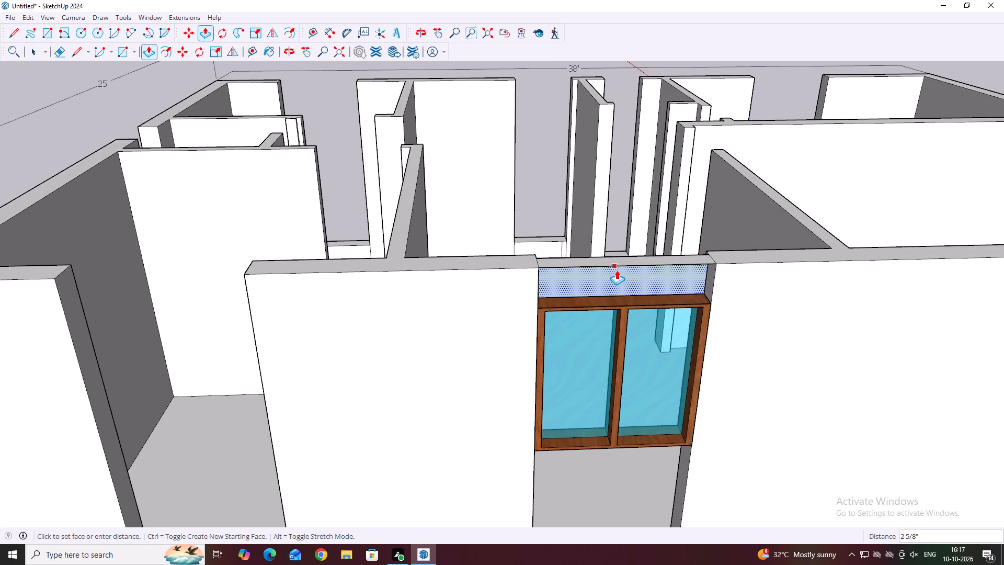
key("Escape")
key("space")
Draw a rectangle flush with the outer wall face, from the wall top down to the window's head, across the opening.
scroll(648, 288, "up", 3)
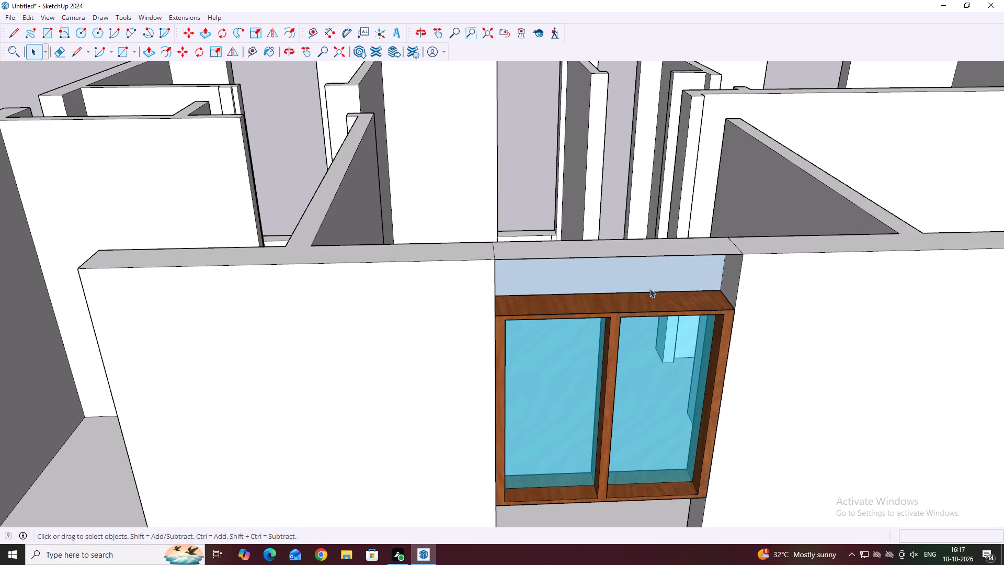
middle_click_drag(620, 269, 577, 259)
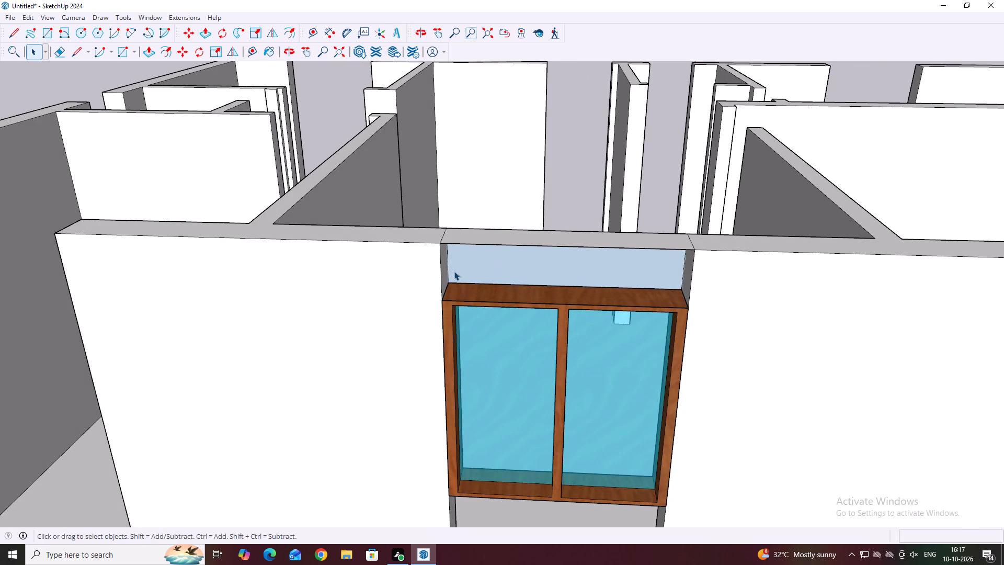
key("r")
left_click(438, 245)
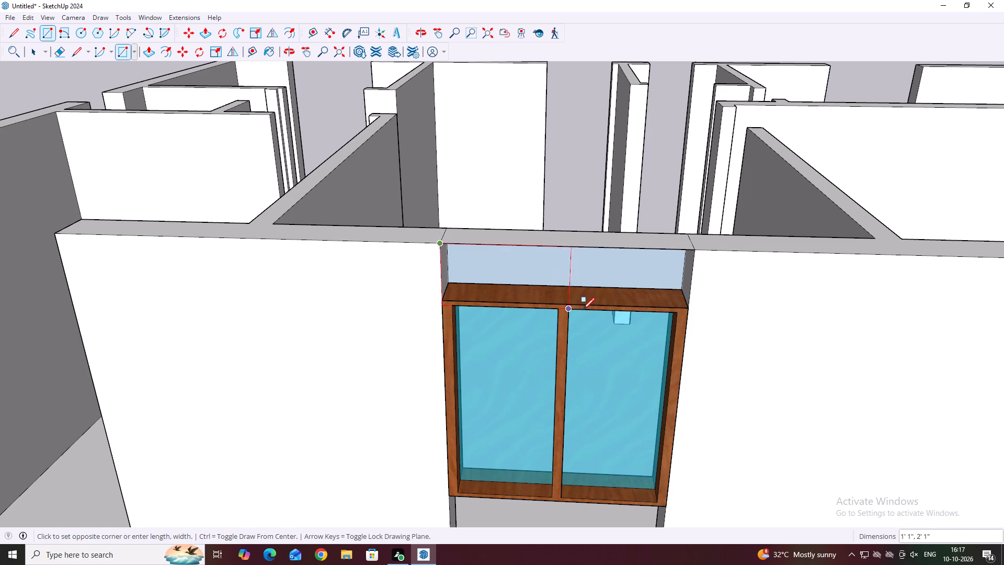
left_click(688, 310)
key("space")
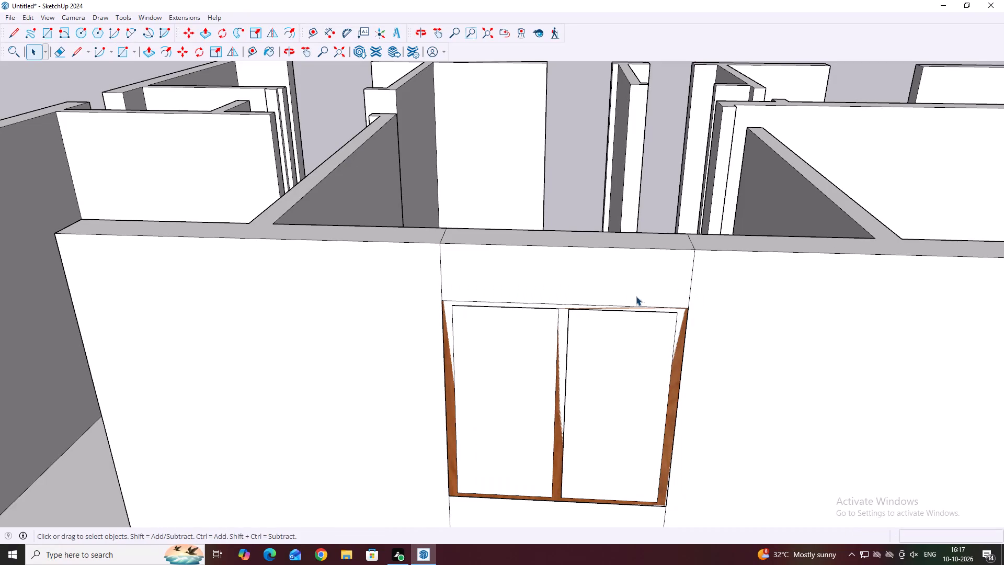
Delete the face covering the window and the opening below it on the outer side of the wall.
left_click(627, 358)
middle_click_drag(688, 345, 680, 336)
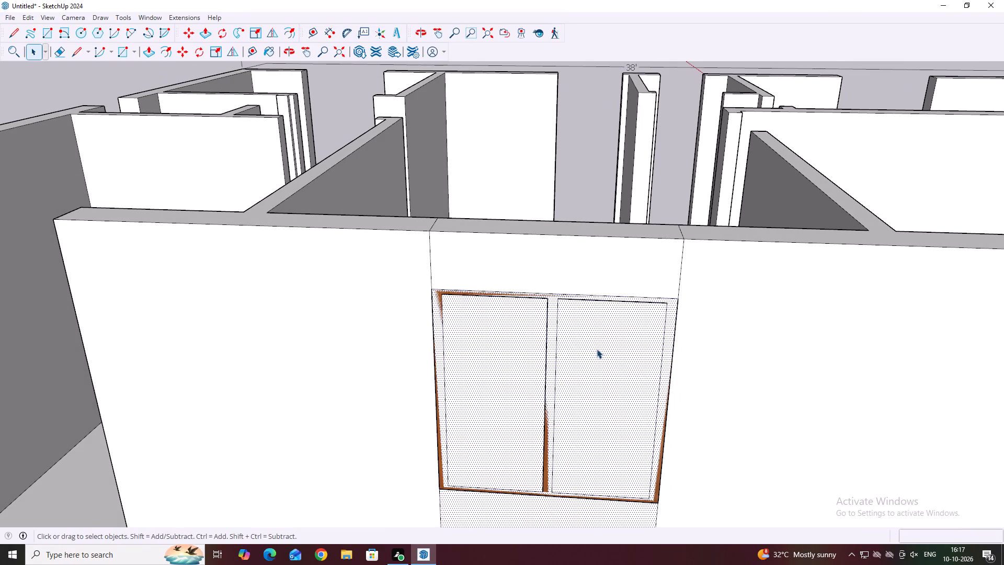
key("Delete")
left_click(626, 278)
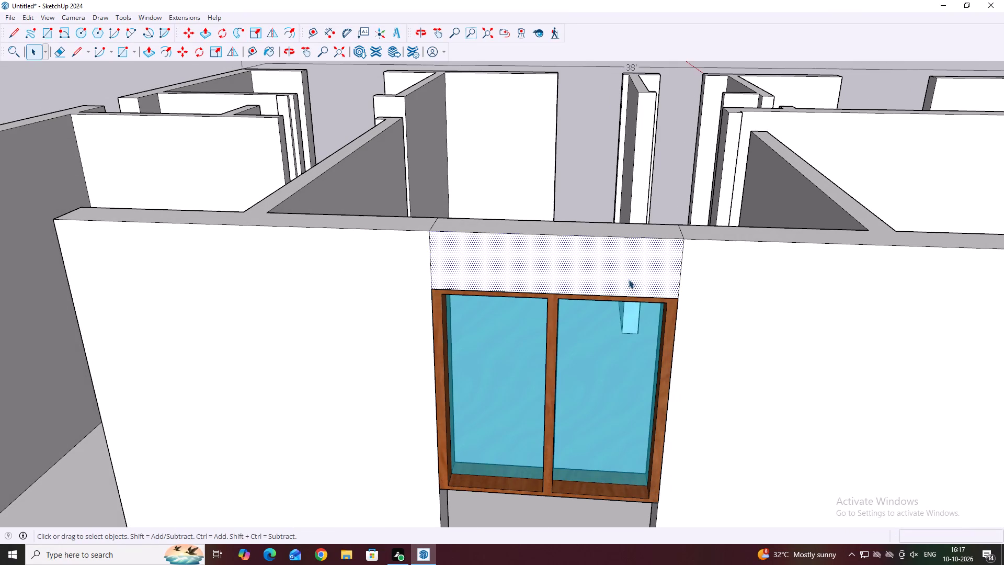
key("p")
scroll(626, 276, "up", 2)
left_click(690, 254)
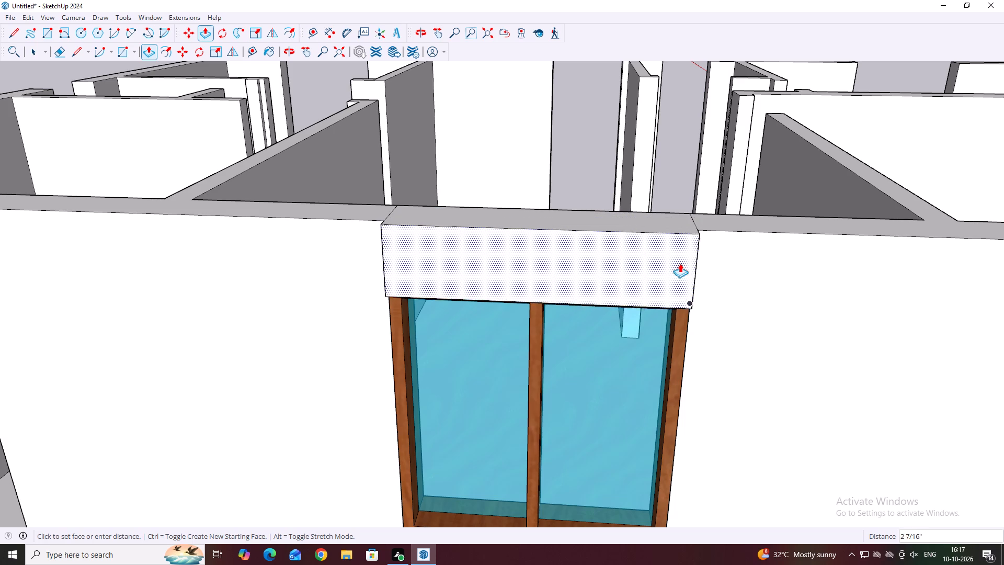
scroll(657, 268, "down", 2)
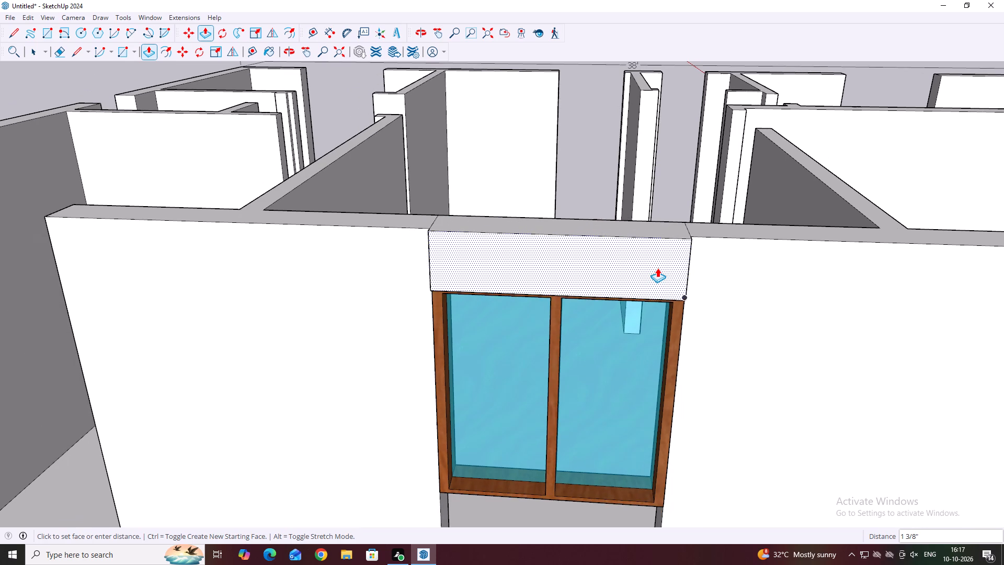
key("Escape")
Delete both the outer and the room-side faces closing the wall above the window.
middle_click_drag(662, 241, 626, 288)
key("space")
left_click(622, 295)
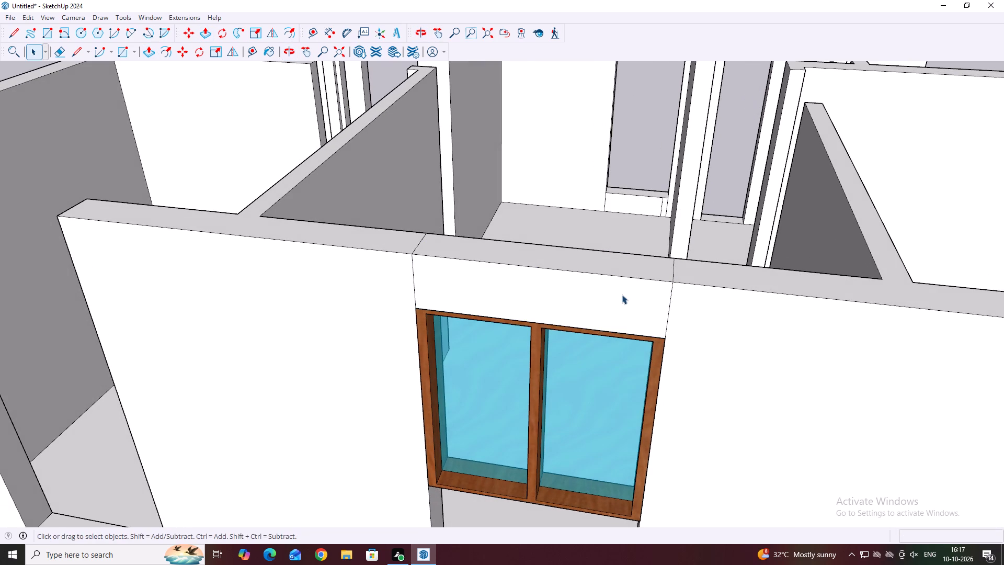
key("Delete")
middle_click_drag(630, 304, 687, 242)
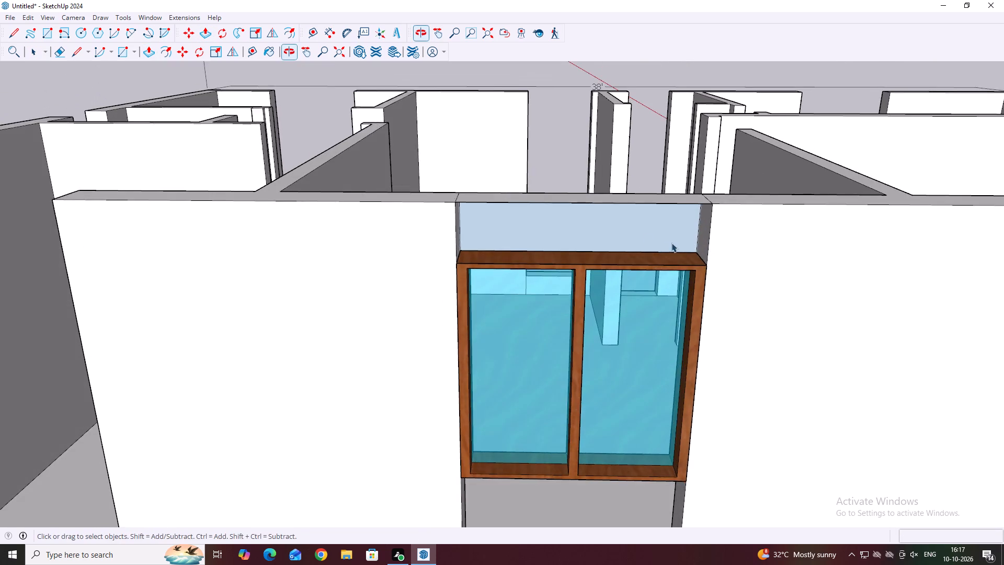
scroll(637, 233, "up", 1)
left_click(634, 226)
key("Delete")
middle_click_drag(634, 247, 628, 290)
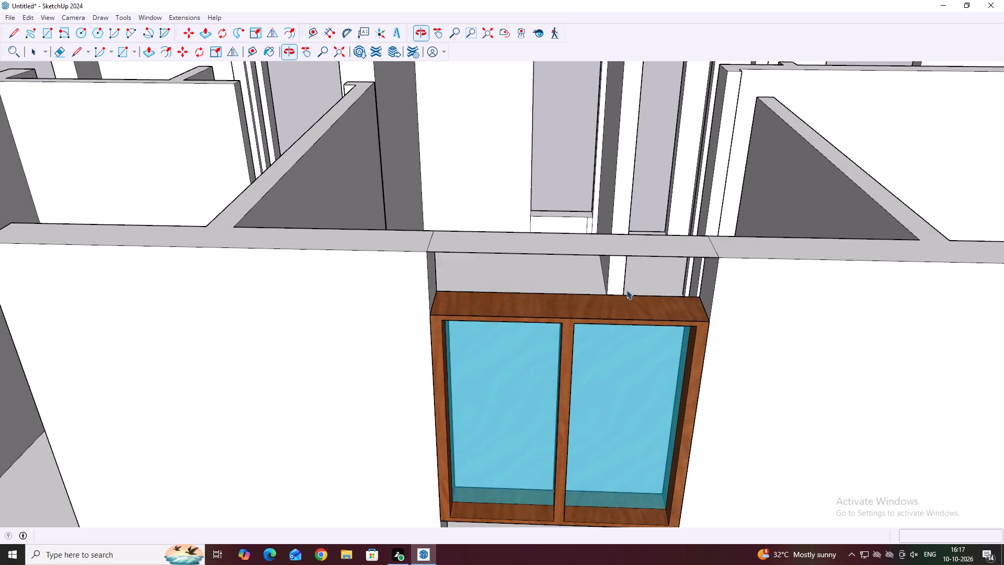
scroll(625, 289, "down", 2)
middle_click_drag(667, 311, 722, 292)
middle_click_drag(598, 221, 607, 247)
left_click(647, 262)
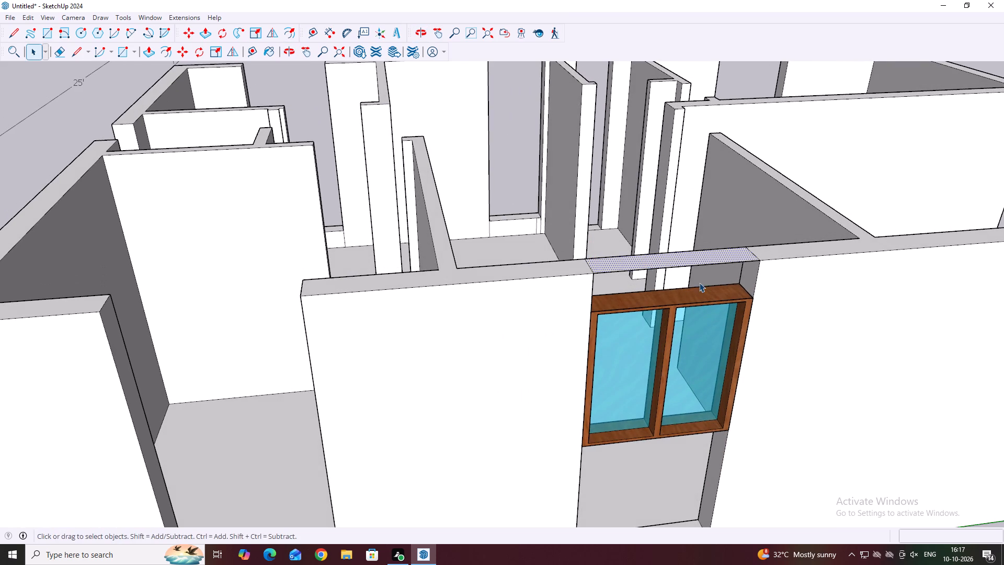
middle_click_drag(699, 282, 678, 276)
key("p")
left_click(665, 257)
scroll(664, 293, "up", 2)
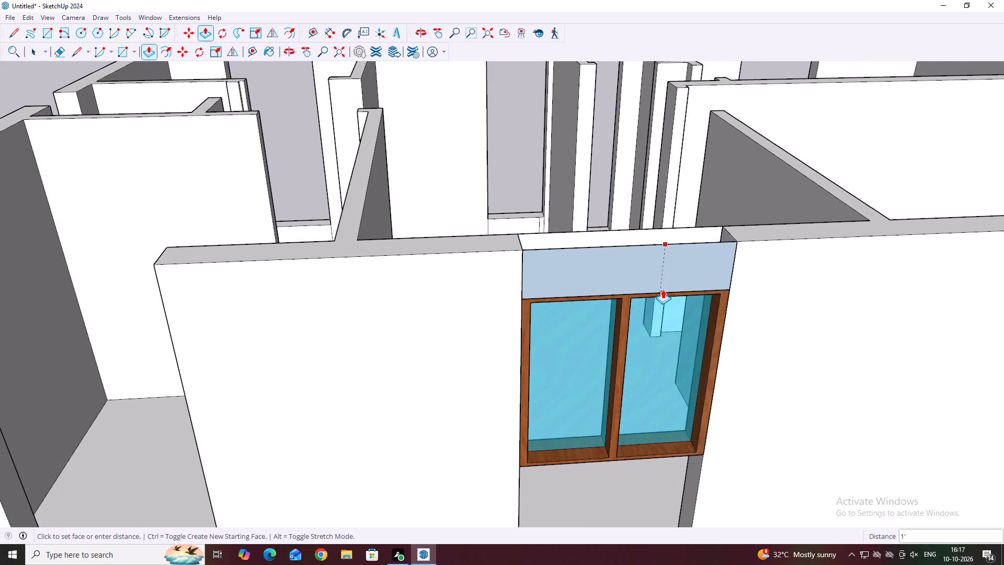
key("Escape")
Delete the top face bridging the wall tops above the window.
key("space")
left_click(632, 236)
middle_click_drag(636, 228, 598, 286)
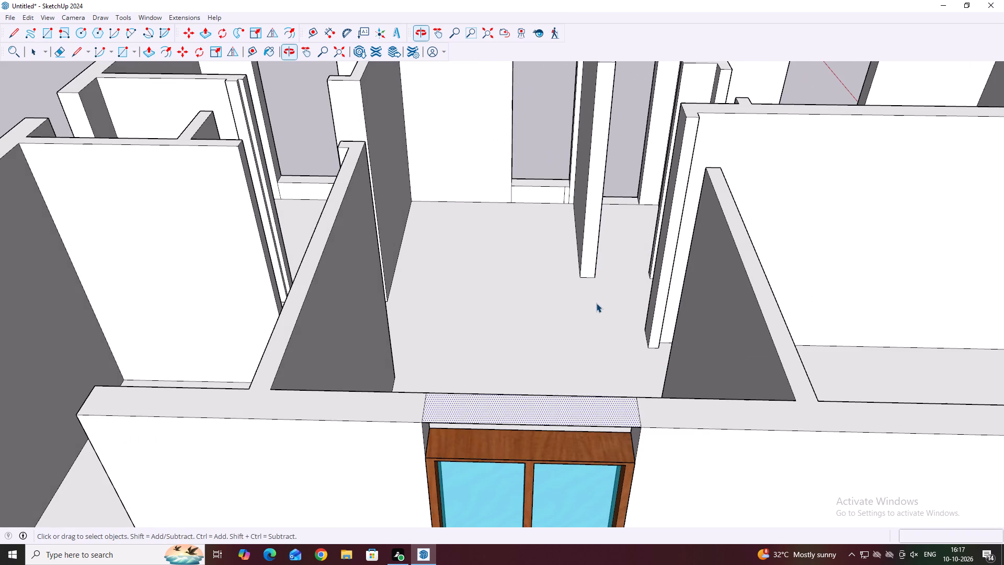
key("Delete")
Delete the leftover edges spanning the opening at the wall top and along the window's head.
left_click(520, 392)
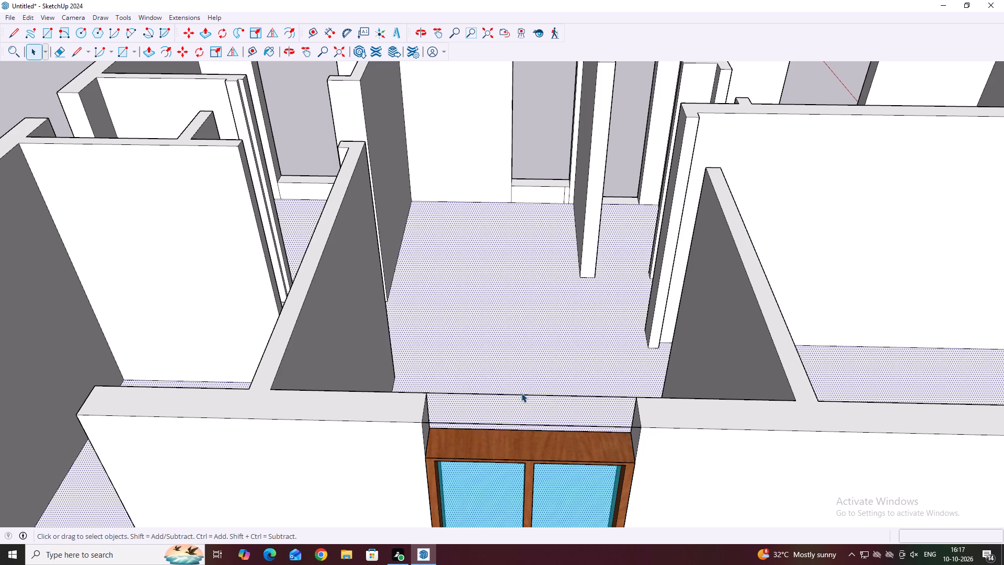
left_click(521, 395)
key("Delete")
left_click(530, 430)
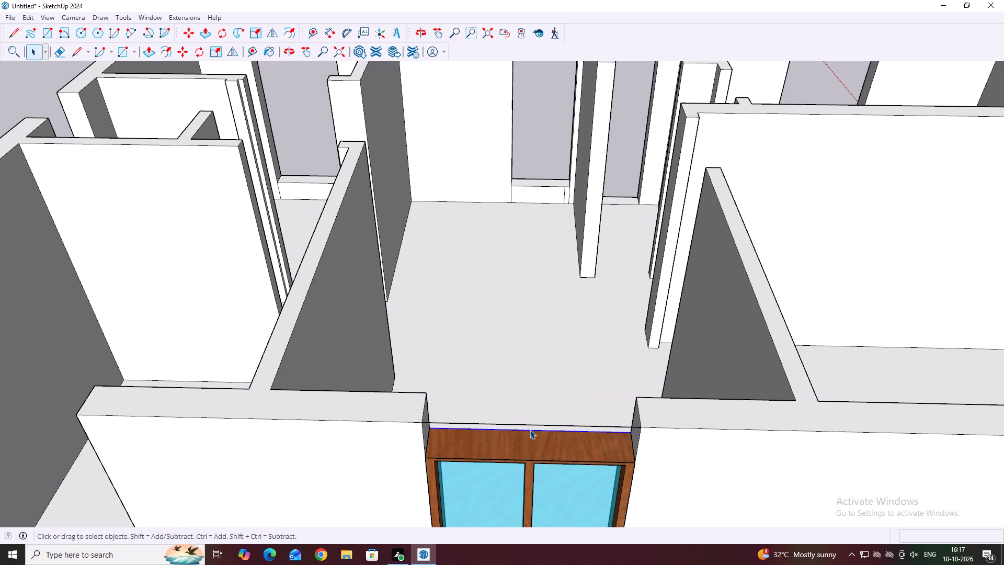
left_click(532, 424)
key("Delete")
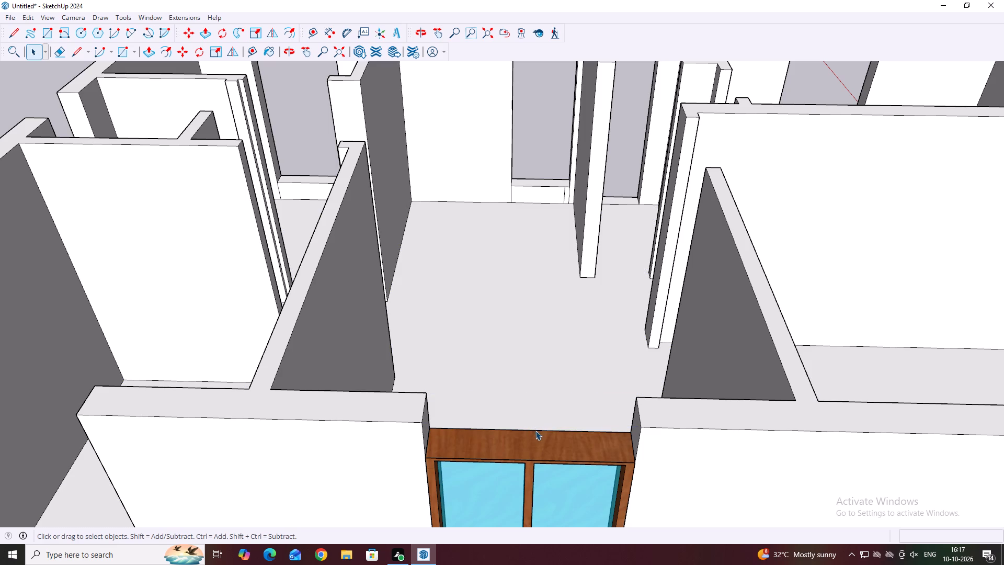
left_click(535, 431)
key("Delete")
scroll(582, 418, "down", 6)
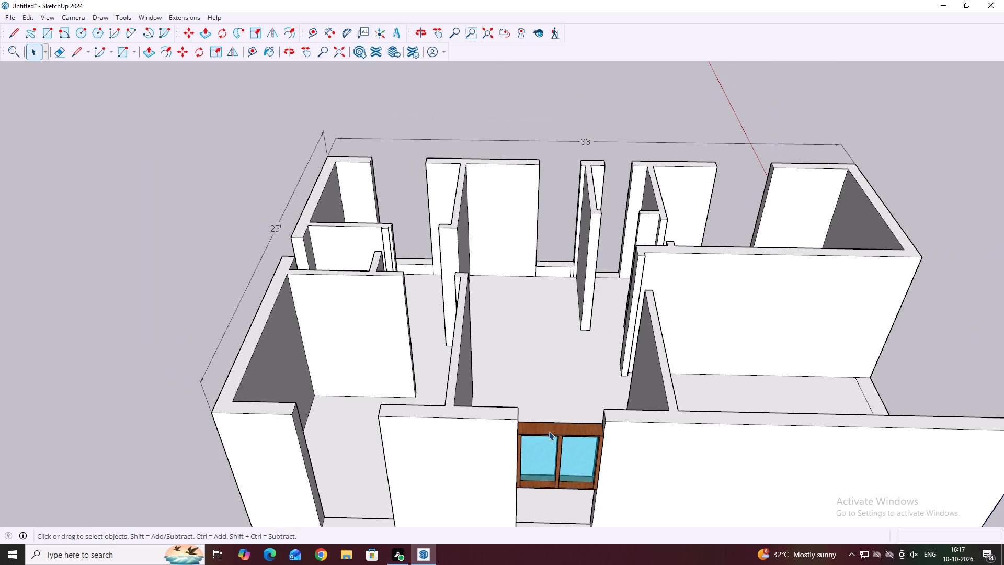
left_click(548, 434)
key("Delete")
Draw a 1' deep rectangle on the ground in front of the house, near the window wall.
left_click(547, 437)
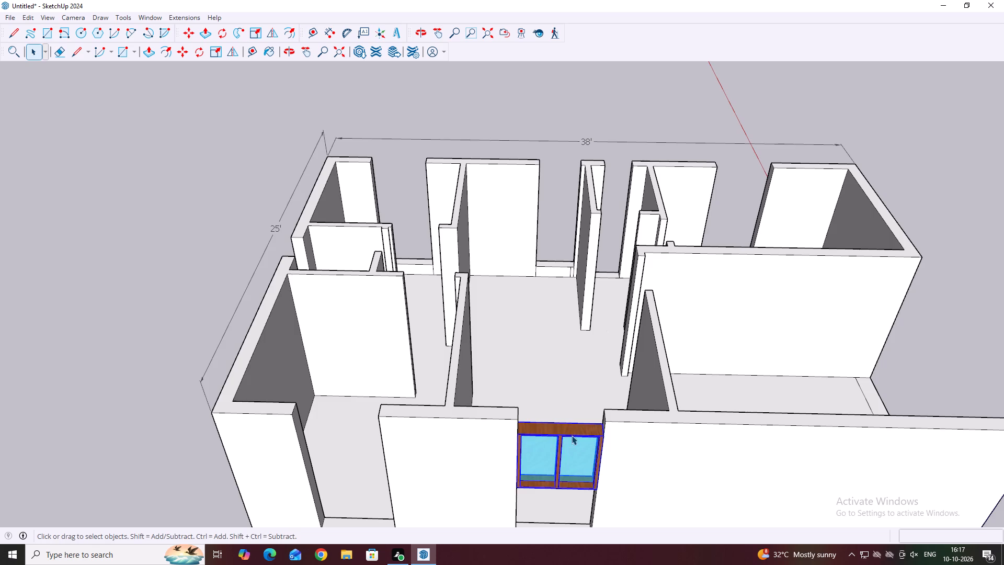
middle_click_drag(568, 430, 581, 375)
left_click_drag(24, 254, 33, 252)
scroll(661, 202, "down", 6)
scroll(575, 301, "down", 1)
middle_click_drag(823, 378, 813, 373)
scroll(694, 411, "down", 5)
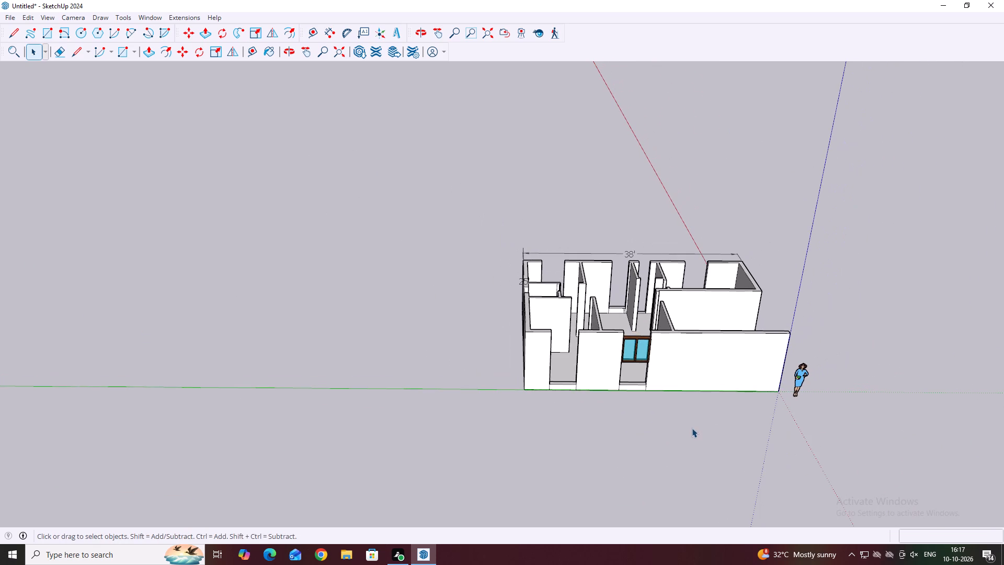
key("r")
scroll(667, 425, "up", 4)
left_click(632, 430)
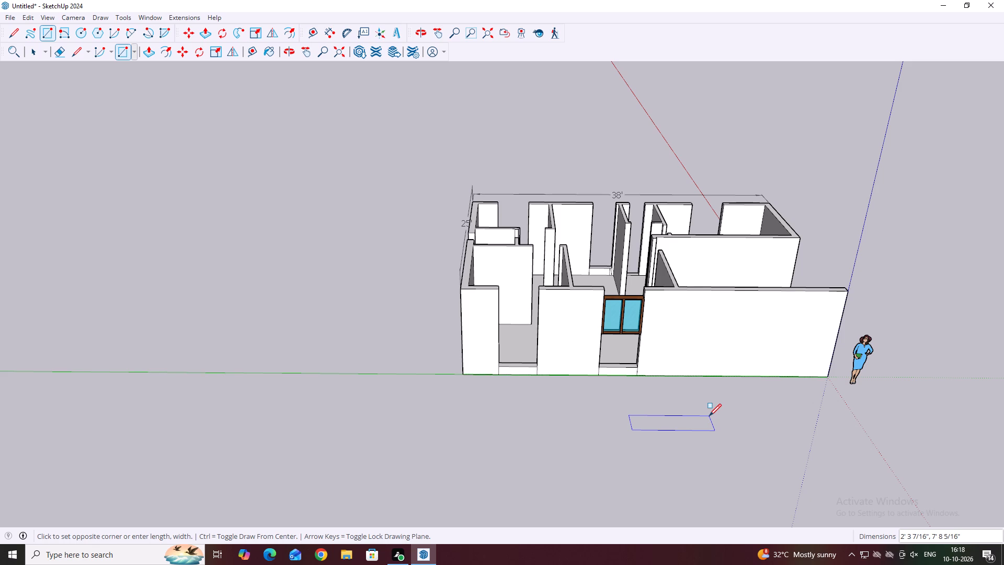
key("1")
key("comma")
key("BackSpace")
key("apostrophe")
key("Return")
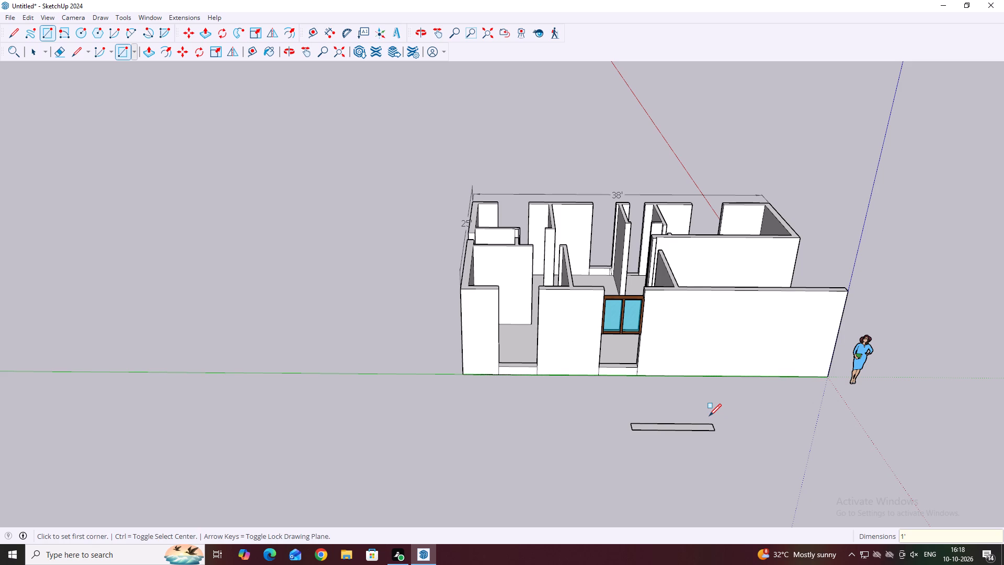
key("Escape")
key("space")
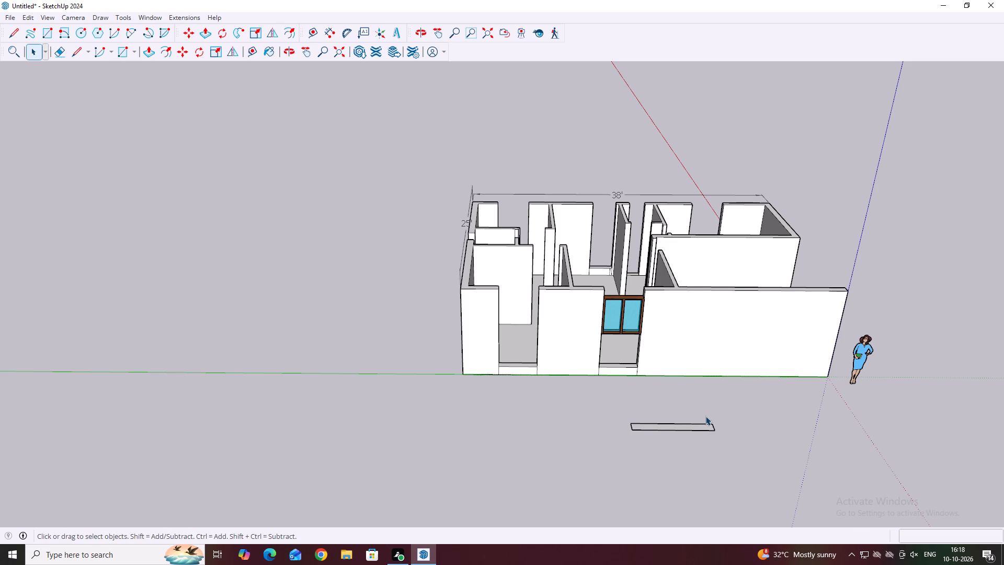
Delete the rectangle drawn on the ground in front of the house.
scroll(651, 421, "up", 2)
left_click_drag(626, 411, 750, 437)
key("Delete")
Draw a 1' by 4' rectangle on the ground in front of the window wall.
scroll(548, 468, "down", 3)
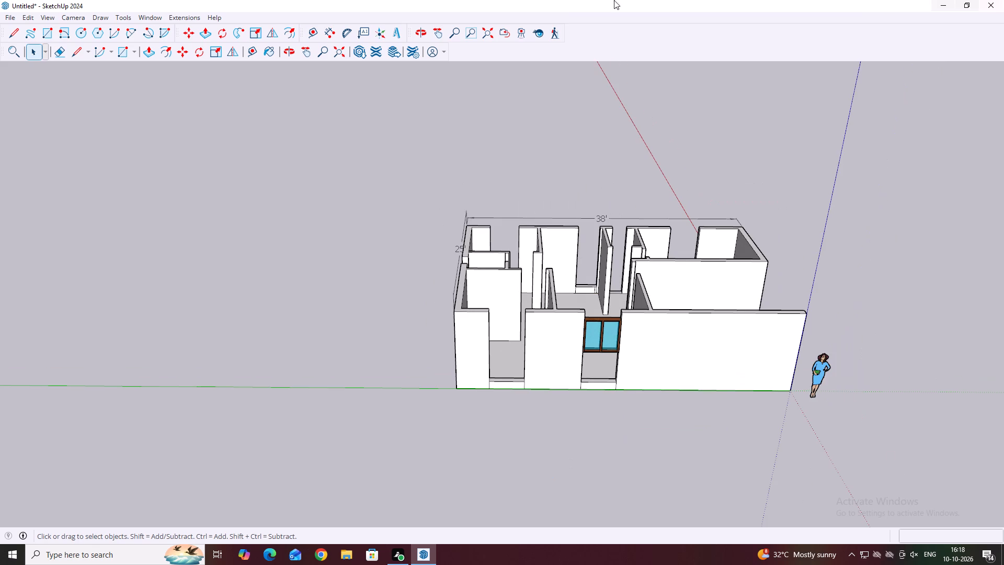
middle_click_drag(614, 443, 605, 480)
middle_click_drag(603, 438, 597, 478)
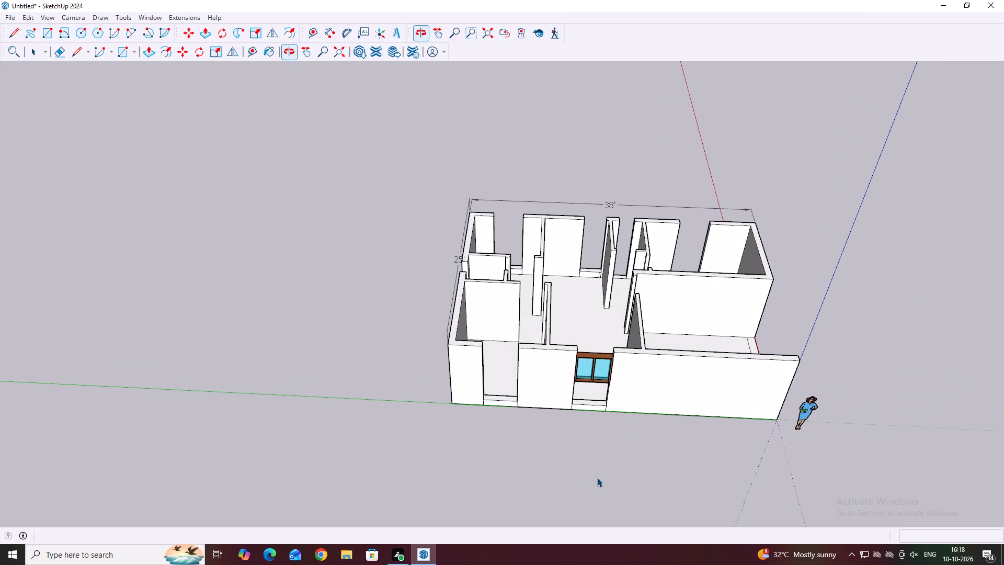
key("r")
scroll(603, 467, "up", 3)
left_click(600, 464)
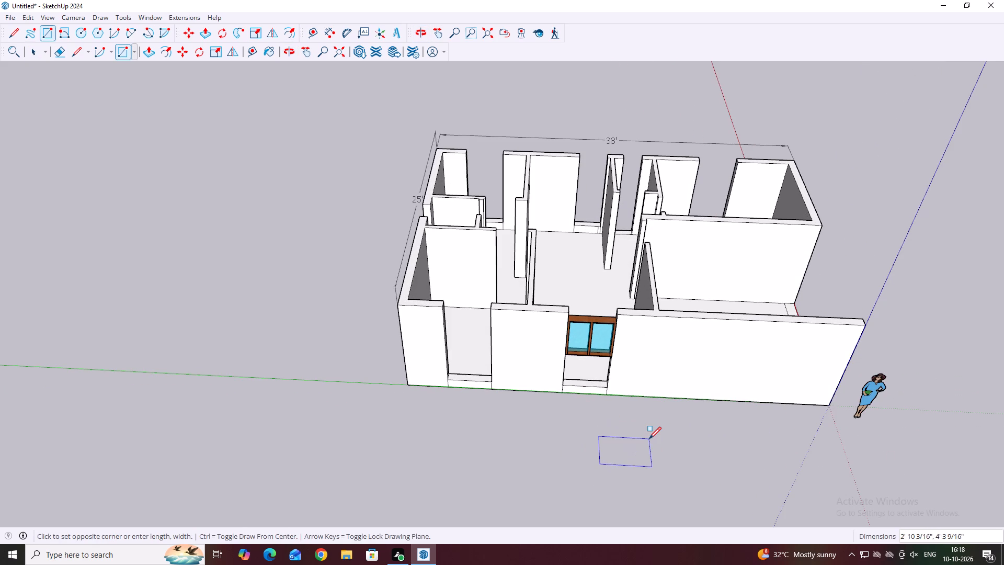
type("1'")
type(",4'")
key("Return")
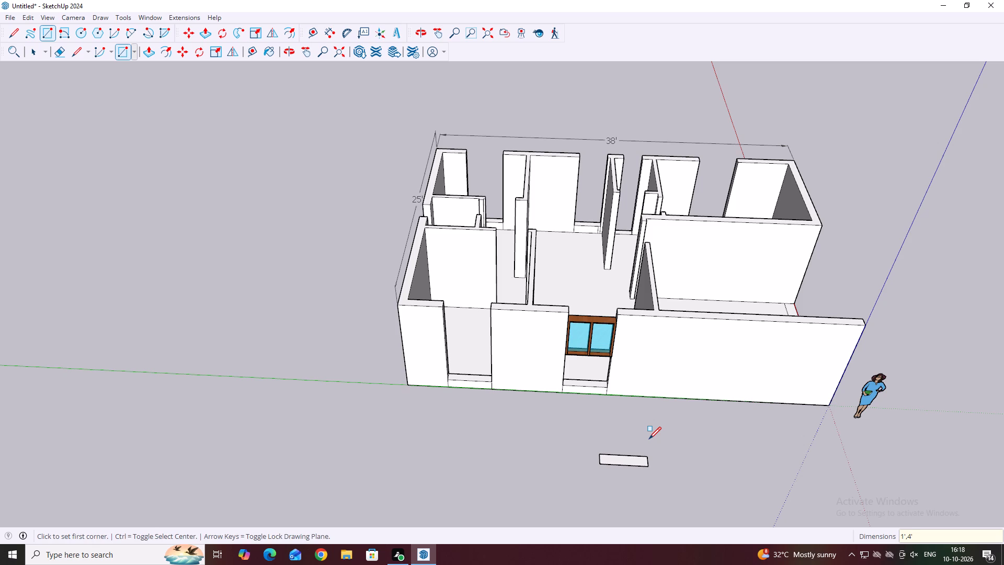
Extrude the 1' by 4' rectangle in front of the house upward by 1'.
scroll(613, 464, "up", 1)
scroll(748, 465, "up", 1)
middle_click_drag(748, 465, 733, 398)
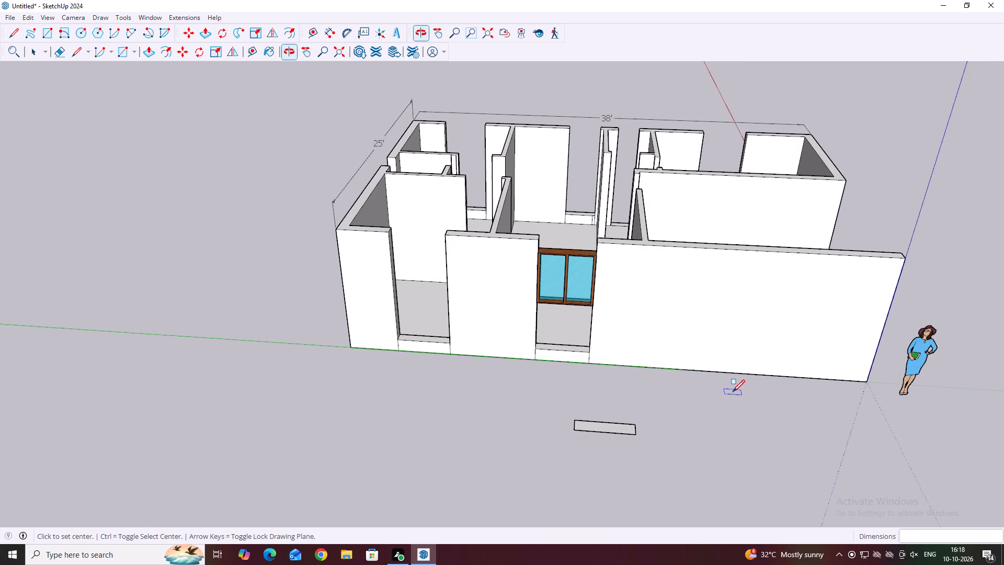
key("space")
scroll(578, 431, "up", 2)
left_click(606, 425)
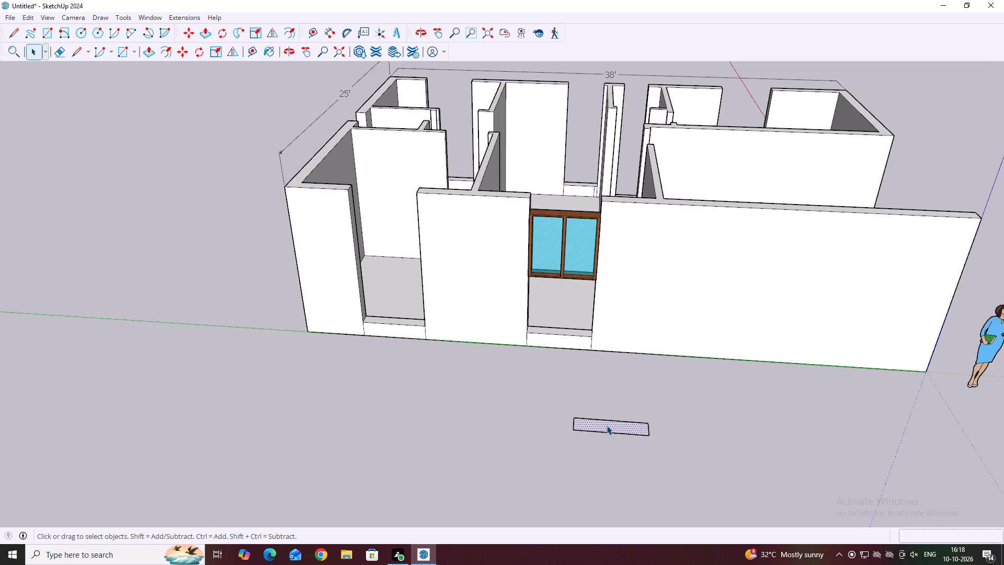
key("p")
left_click(607, 425)
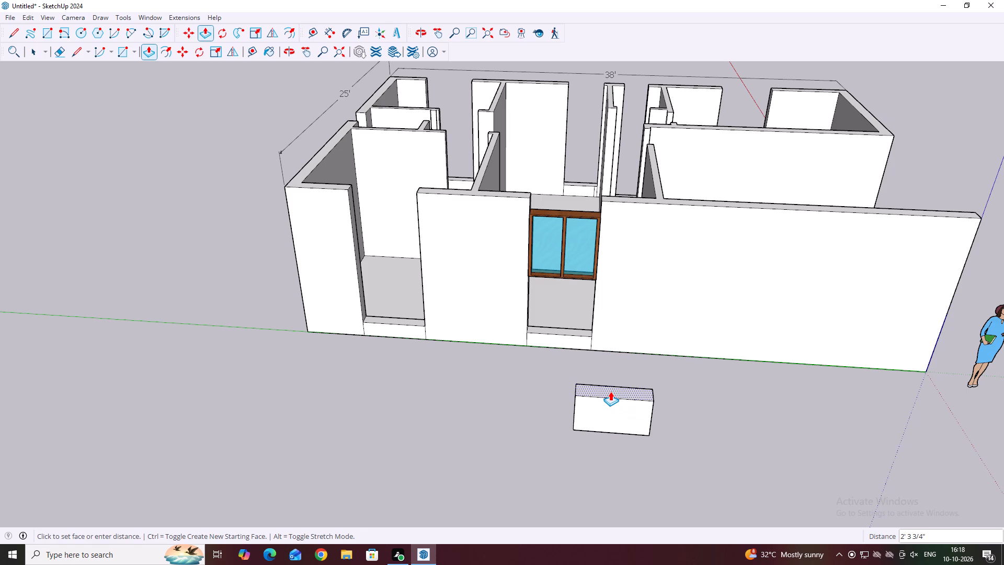
type("1'")
key("Return")
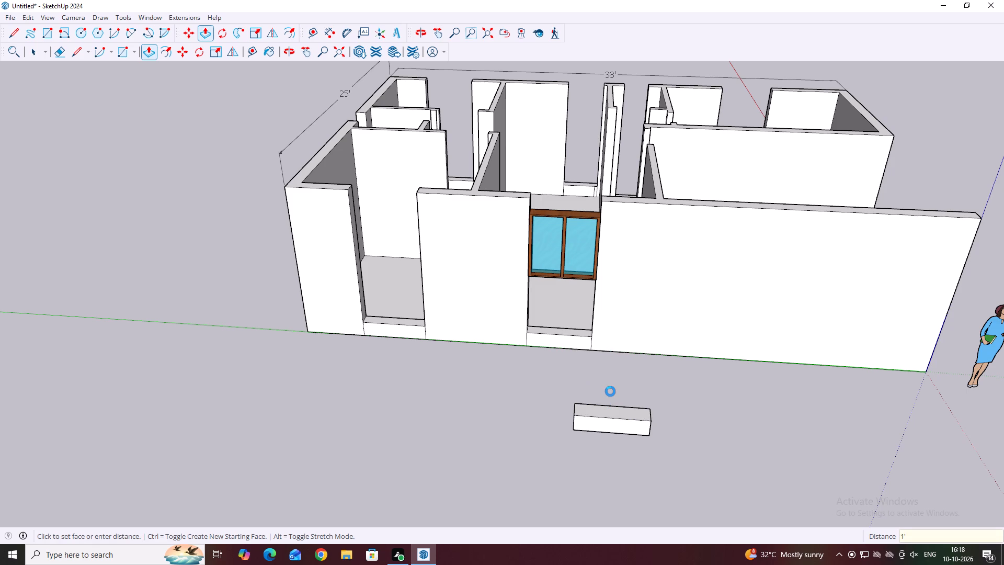
Push the block's long front face inward by 3".
key("space")
scroll(655, 412, "up", 3)
left_click(618, 450)
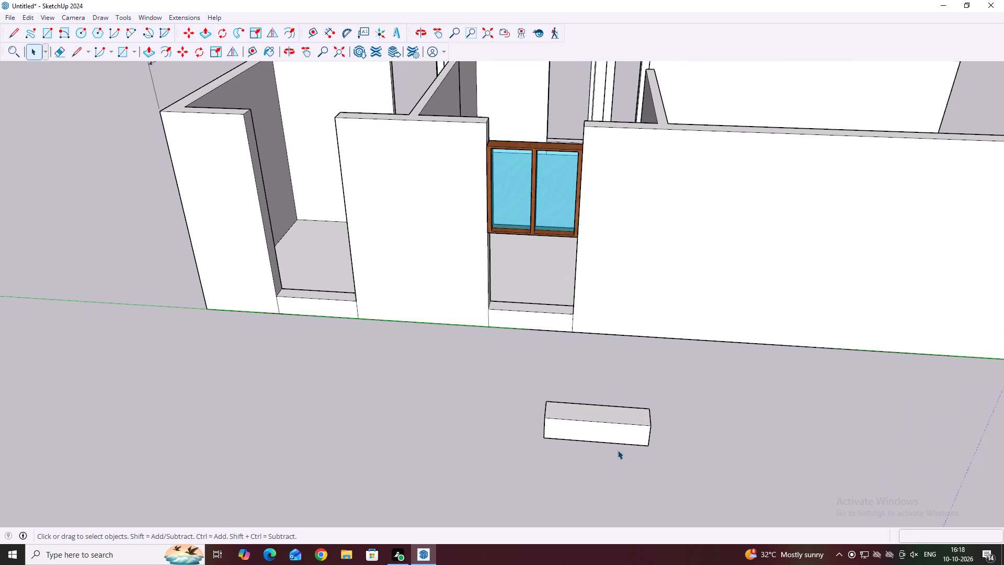
left_click(616, 430)
scroll(618, 435, "up", 1)
key("p")
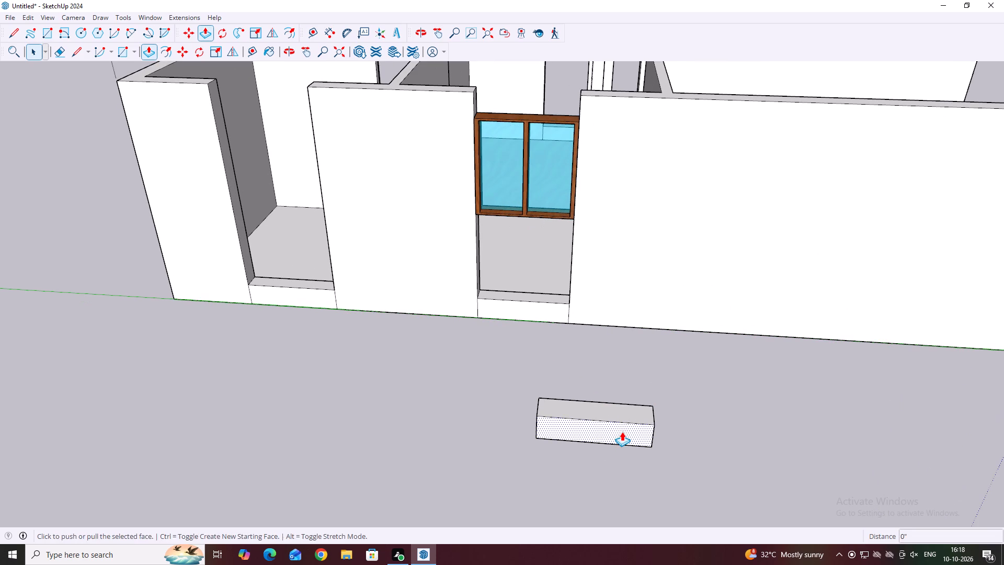
left_click(622, 432)
key("3")
key("Return")
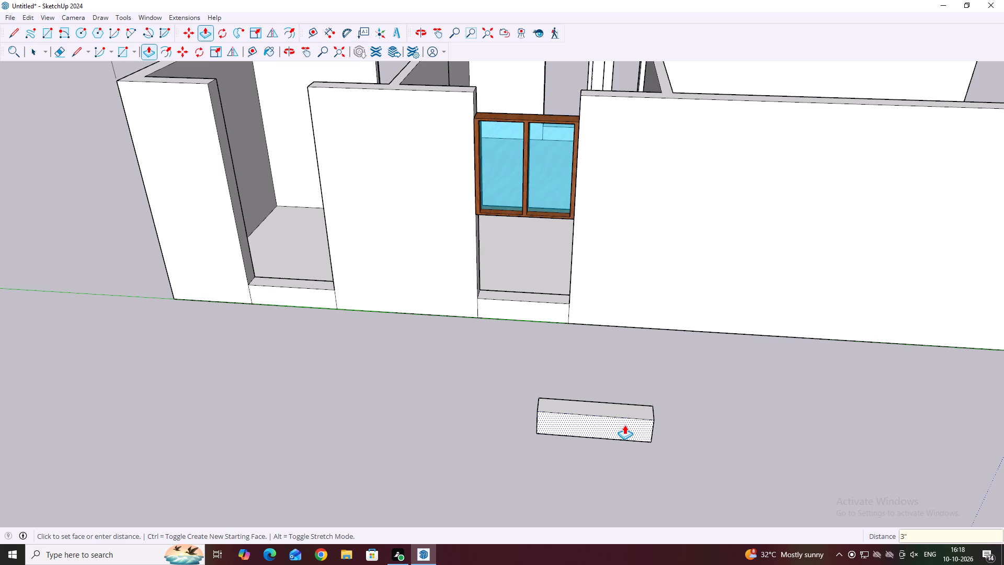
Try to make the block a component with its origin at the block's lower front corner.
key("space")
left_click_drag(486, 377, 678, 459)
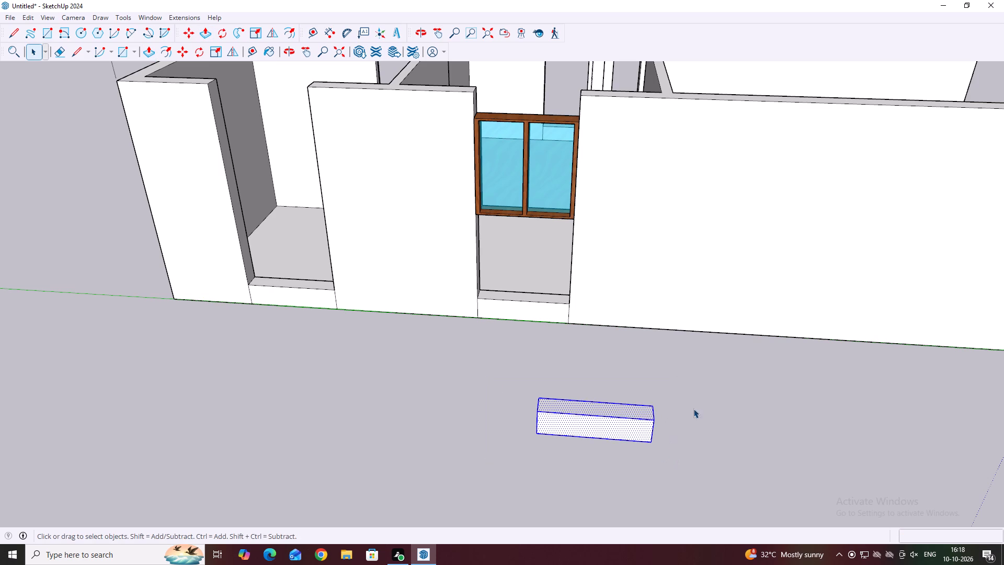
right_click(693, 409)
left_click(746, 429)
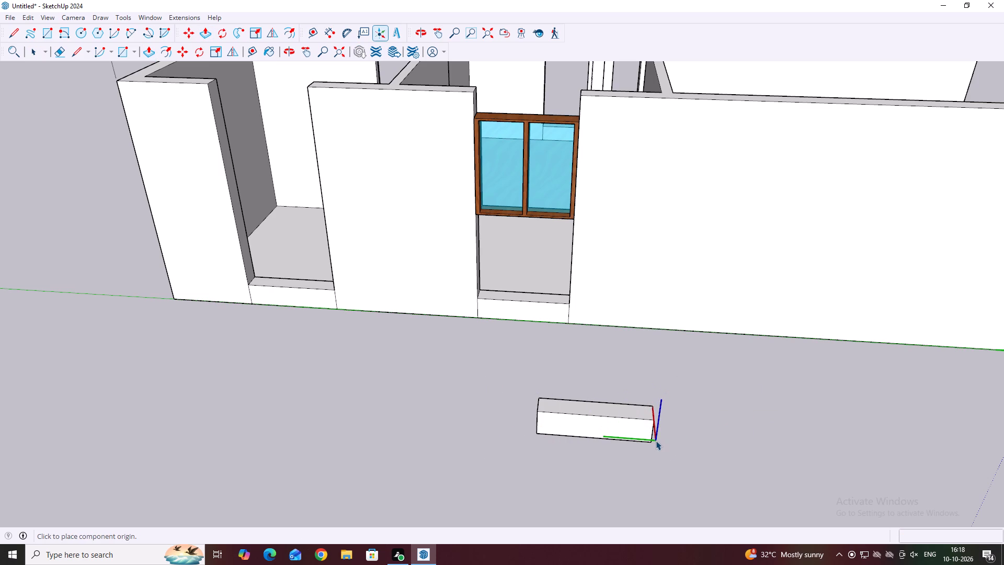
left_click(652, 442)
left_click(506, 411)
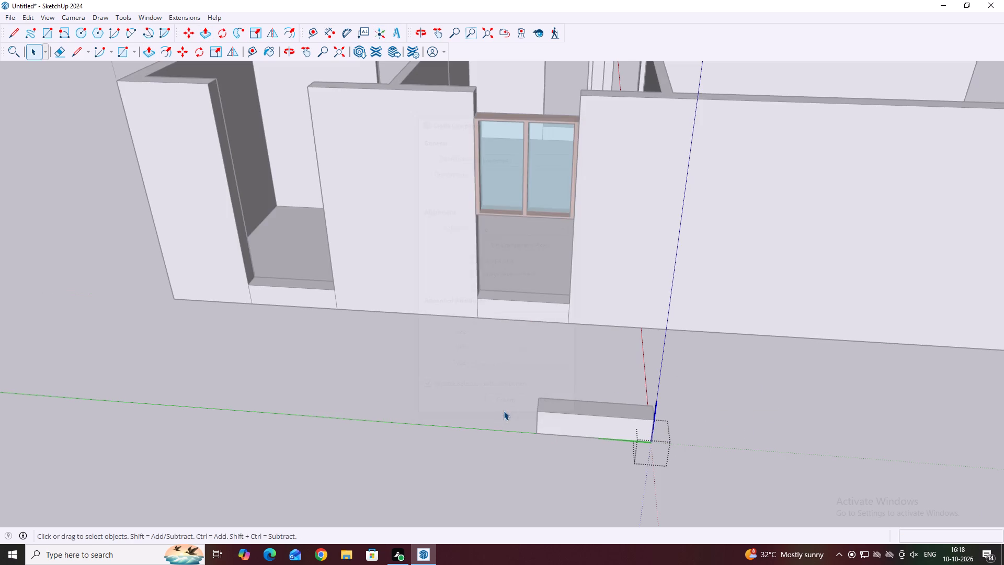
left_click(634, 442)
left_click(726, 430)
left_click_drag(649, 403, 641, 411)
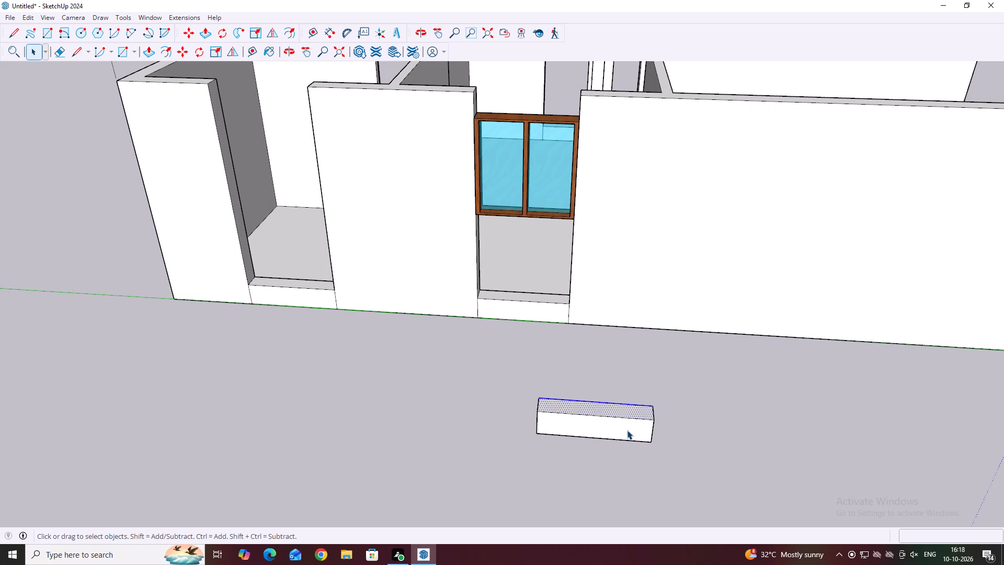
Select all the faces and edges of the block in front of the house and make them a component.
left_click(627, 430)
triple_click(576, 418)
triple_click(574, 417)
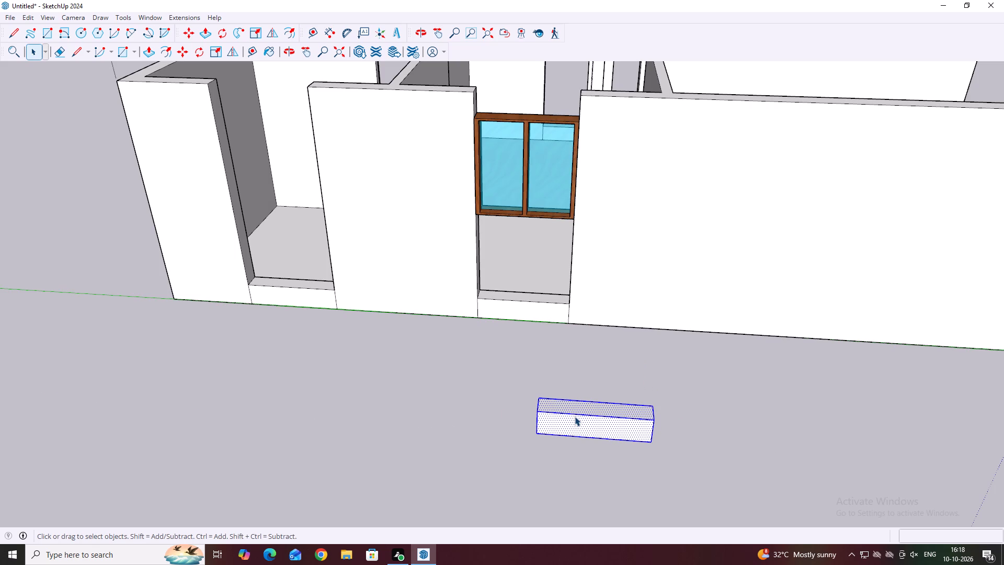
left_click(575, 416)
right_click(575, 416)
left_click(625, 317)
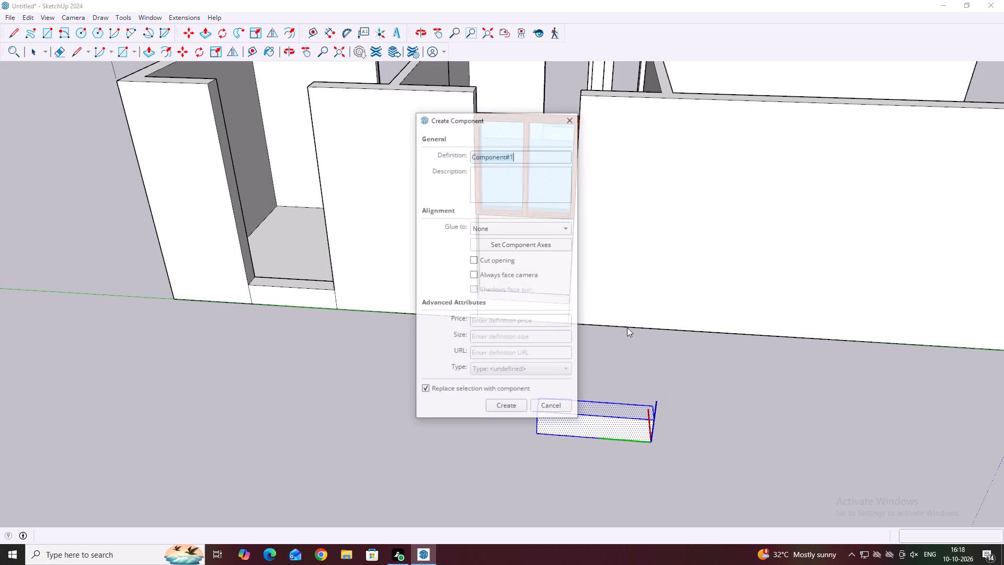
left_click(512, 408)
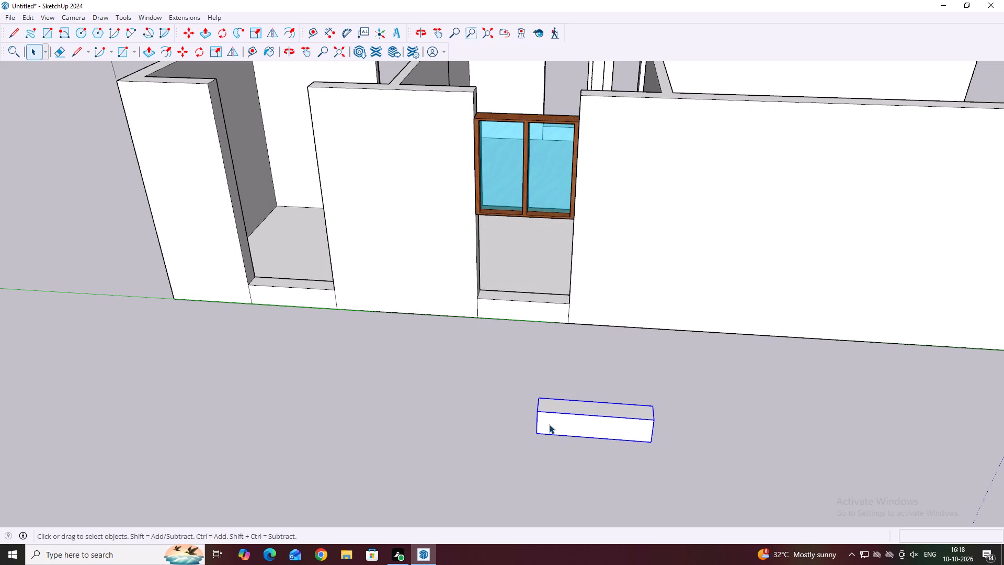
Move the block by its upper front corner to the wall's top front corner, filling the gap above the window.
left_click(549, 424)
left_click(643, 373)
left_click_drag(687, 391, 638, 408)
left_click(592, 435)
left_click_drag(186, 52, 180, 72)
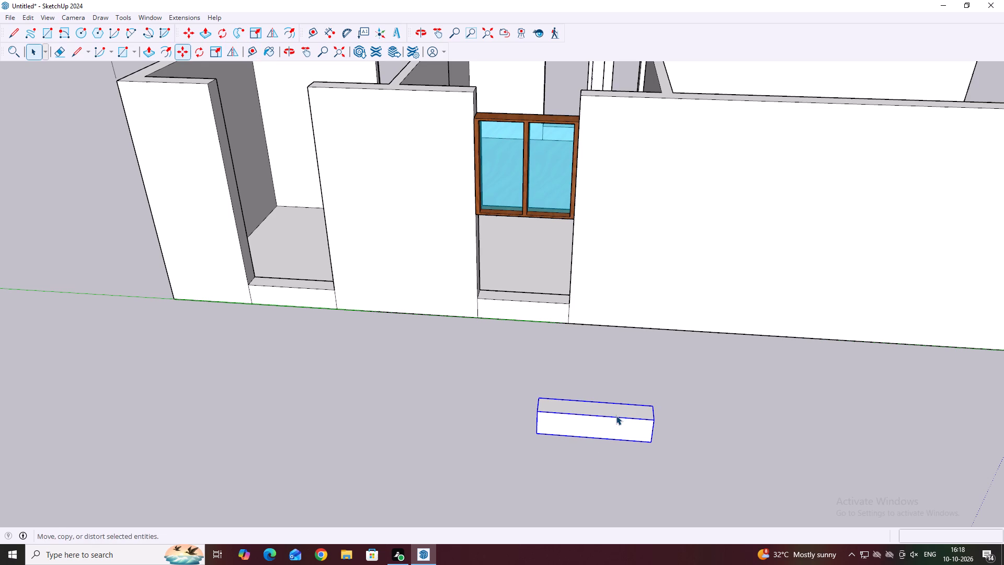
left_click(178, 53)
left_click(538, 412)
scroll(560, 391, "down", 3)
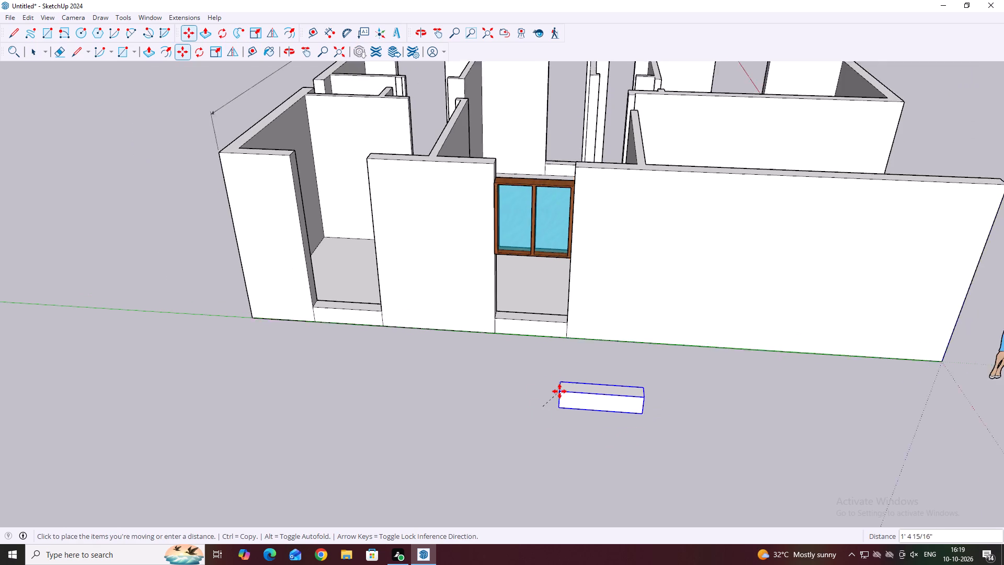
scroll(560, 391, "down", 1)
scroll(509, 181, "up", 4)
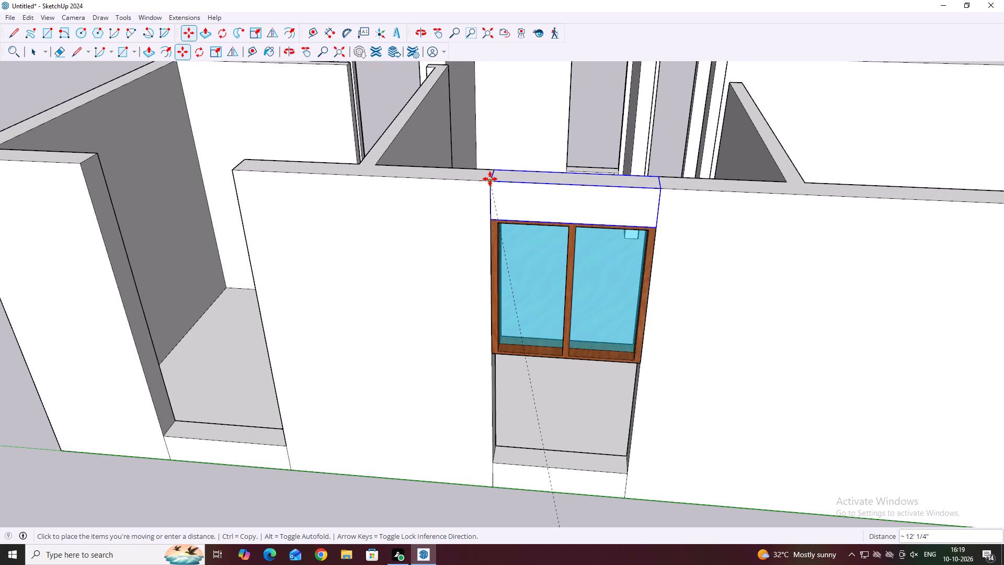
left_click(490, 179)
scroll(609, 352, "down", 5)
middle_click_drag(558, 291, 681, 295)
middle_click_drag(724, 413, 637, 383)
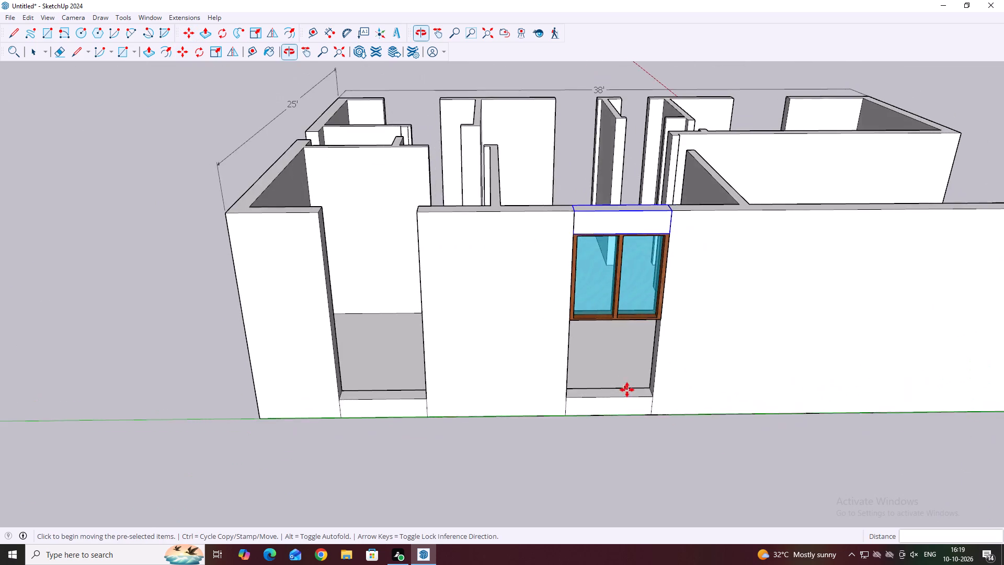
scroll(627, 390, "down", 2)
key("Escape")
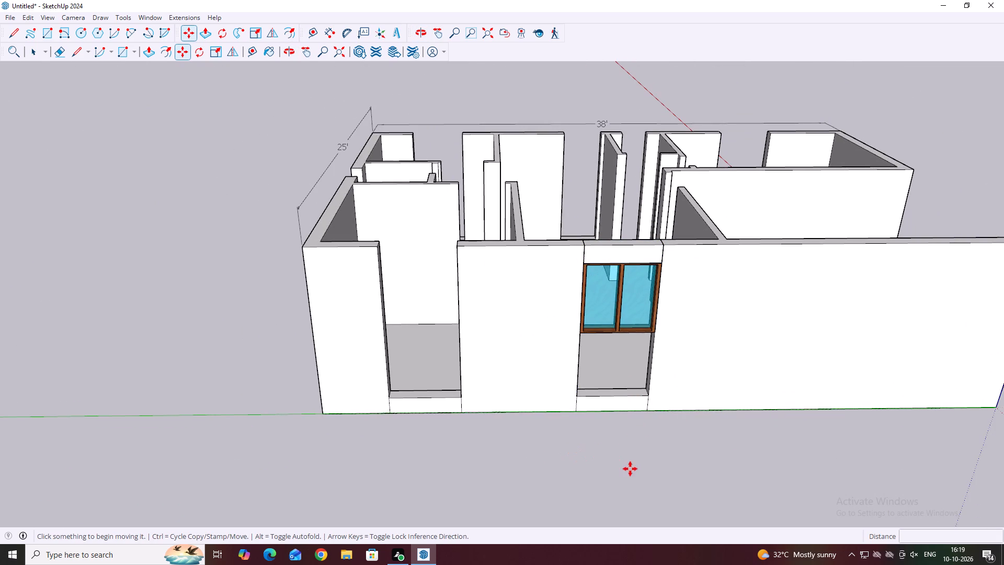
key("space")
left_click(594, 458)
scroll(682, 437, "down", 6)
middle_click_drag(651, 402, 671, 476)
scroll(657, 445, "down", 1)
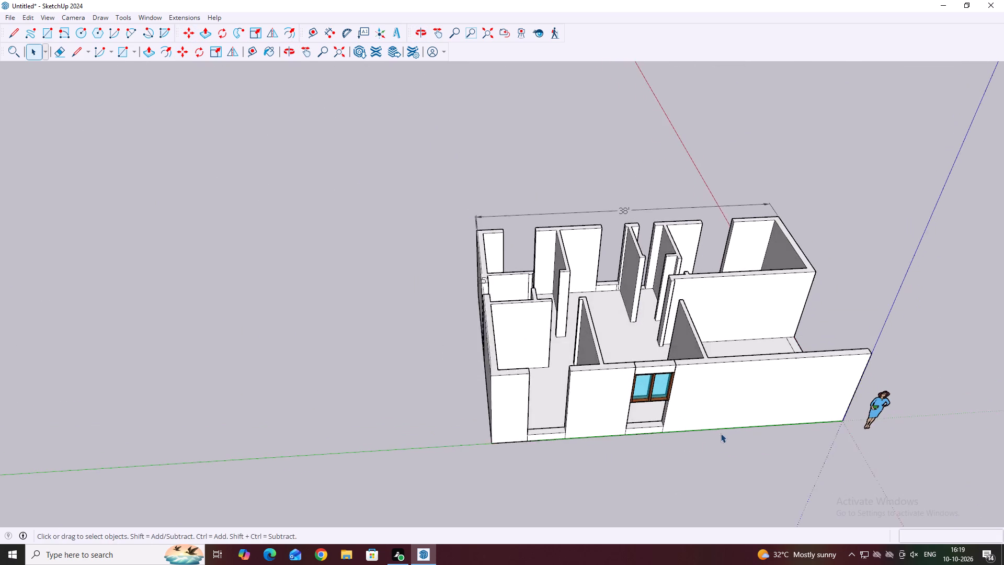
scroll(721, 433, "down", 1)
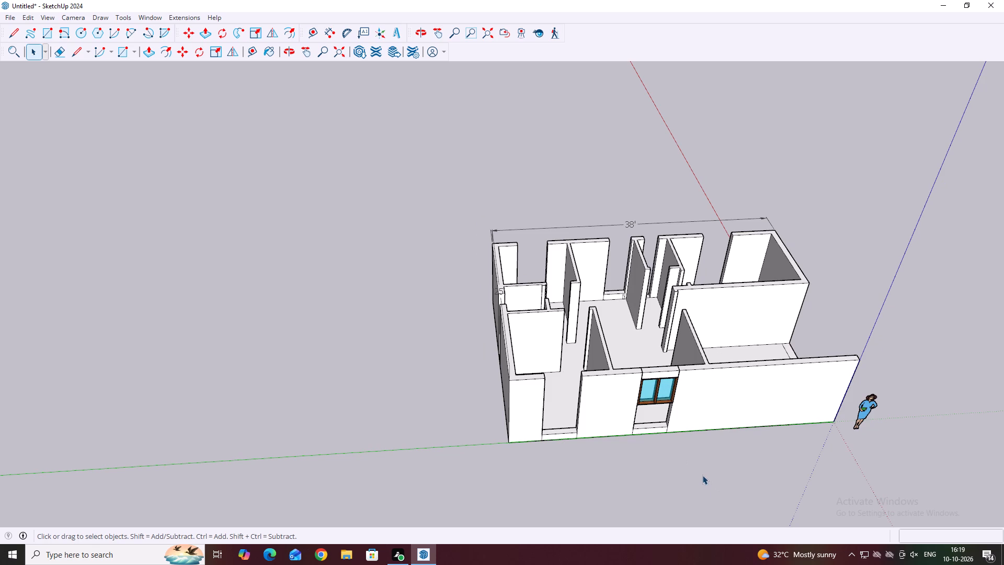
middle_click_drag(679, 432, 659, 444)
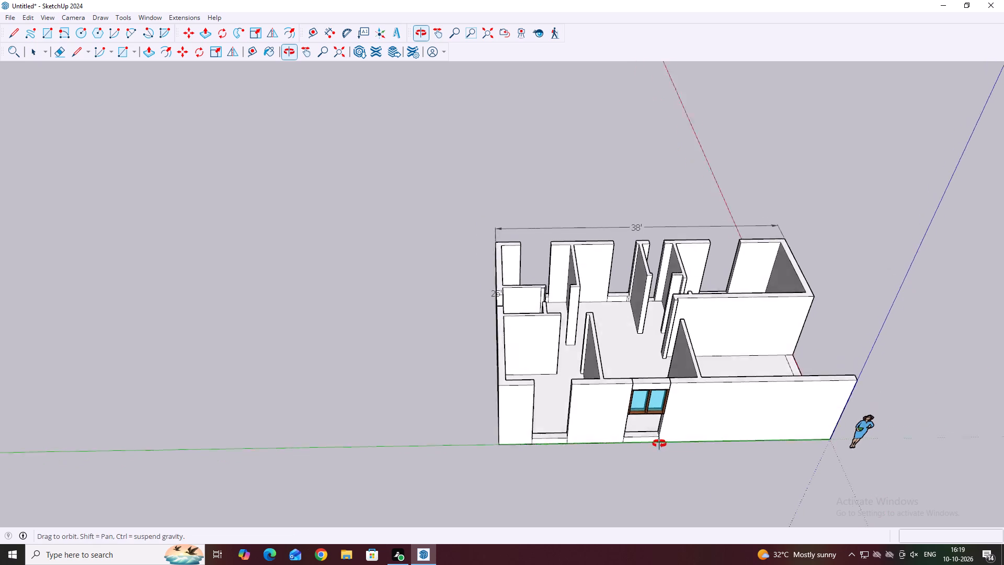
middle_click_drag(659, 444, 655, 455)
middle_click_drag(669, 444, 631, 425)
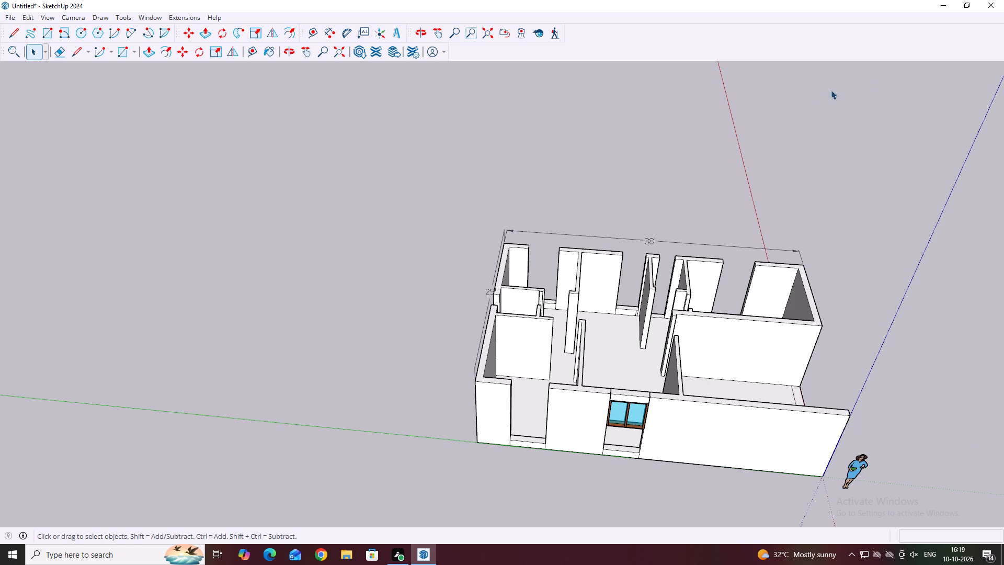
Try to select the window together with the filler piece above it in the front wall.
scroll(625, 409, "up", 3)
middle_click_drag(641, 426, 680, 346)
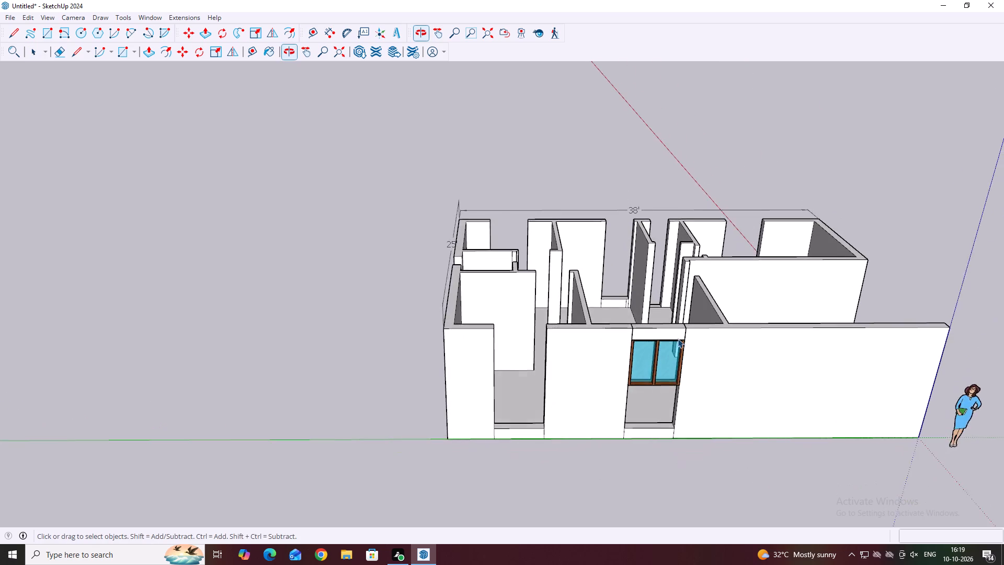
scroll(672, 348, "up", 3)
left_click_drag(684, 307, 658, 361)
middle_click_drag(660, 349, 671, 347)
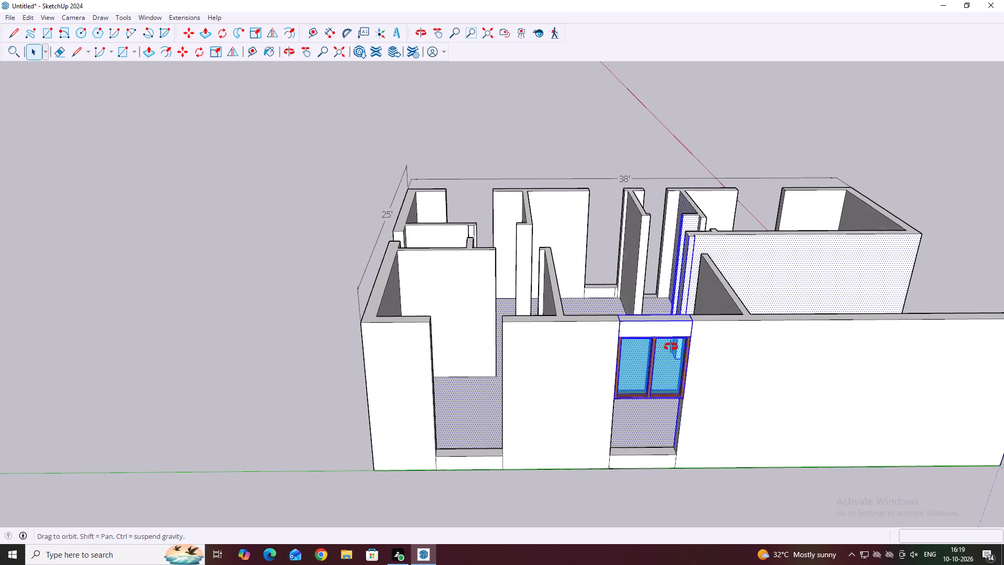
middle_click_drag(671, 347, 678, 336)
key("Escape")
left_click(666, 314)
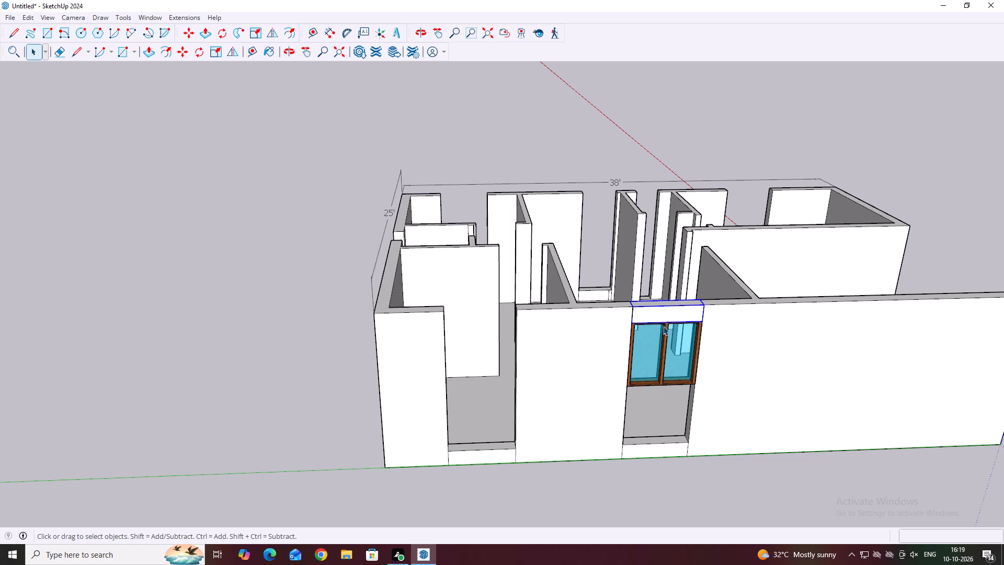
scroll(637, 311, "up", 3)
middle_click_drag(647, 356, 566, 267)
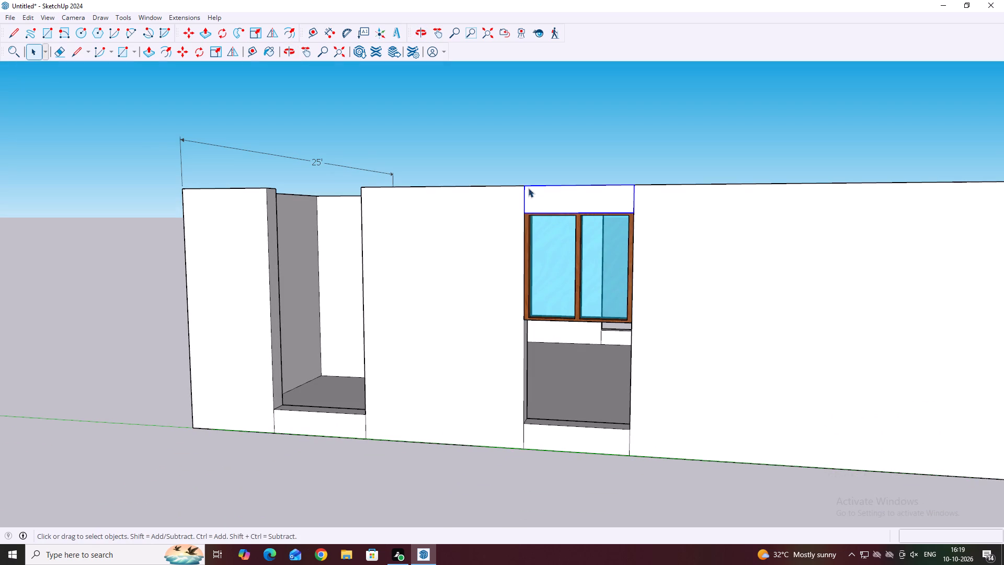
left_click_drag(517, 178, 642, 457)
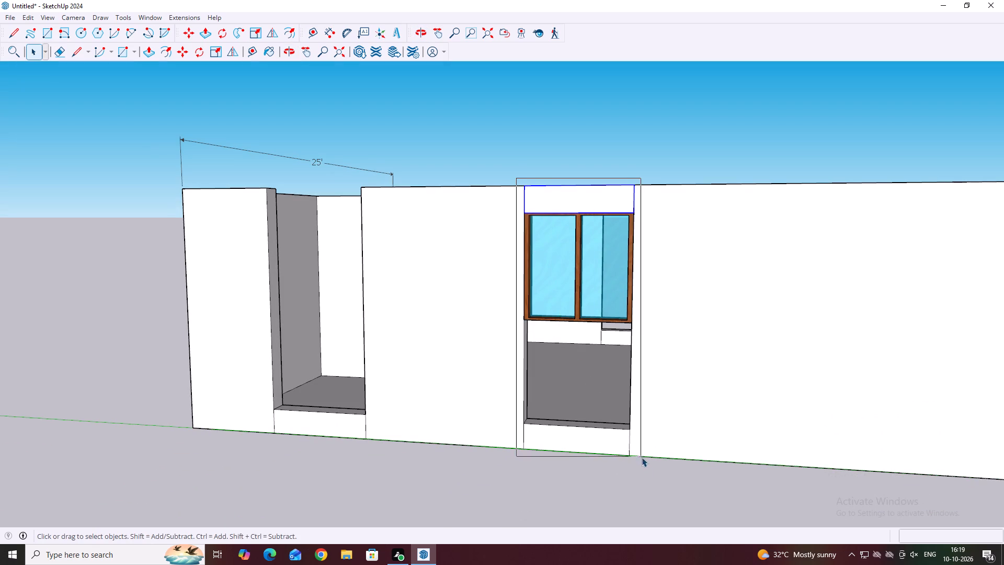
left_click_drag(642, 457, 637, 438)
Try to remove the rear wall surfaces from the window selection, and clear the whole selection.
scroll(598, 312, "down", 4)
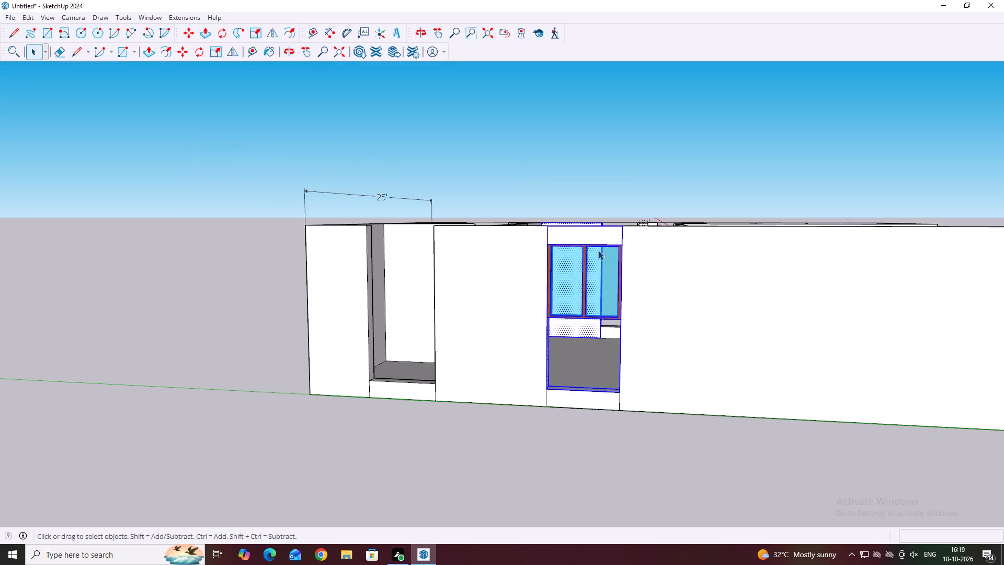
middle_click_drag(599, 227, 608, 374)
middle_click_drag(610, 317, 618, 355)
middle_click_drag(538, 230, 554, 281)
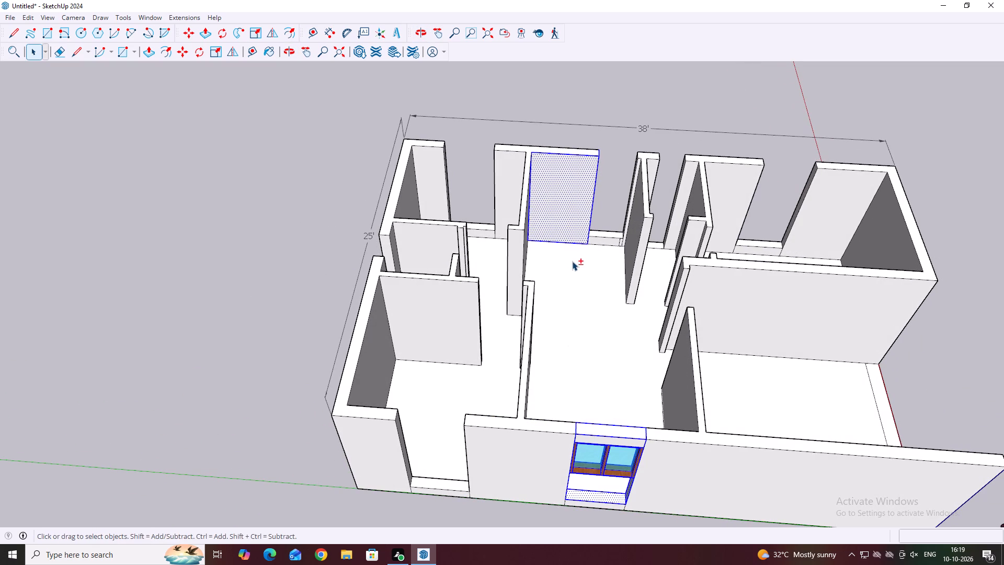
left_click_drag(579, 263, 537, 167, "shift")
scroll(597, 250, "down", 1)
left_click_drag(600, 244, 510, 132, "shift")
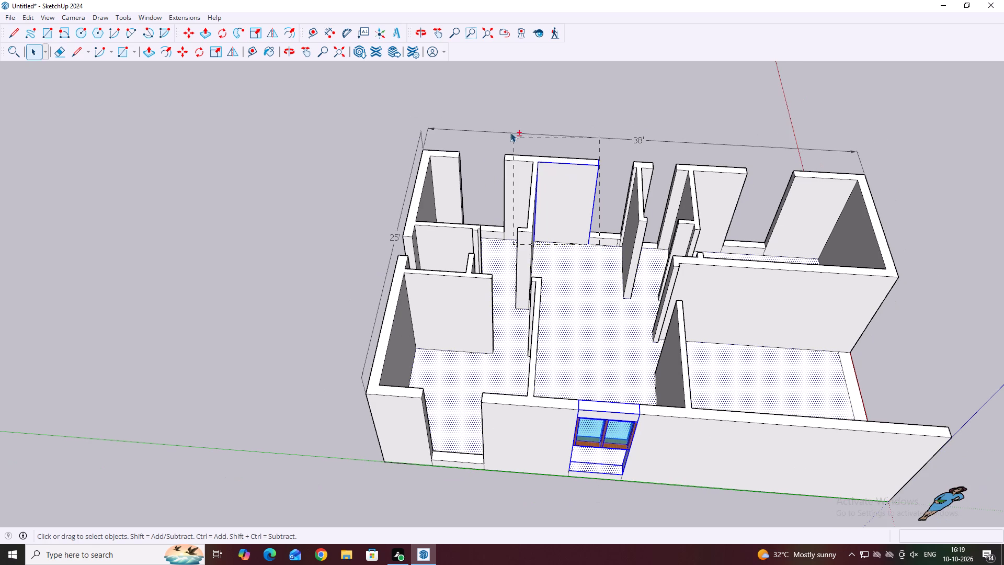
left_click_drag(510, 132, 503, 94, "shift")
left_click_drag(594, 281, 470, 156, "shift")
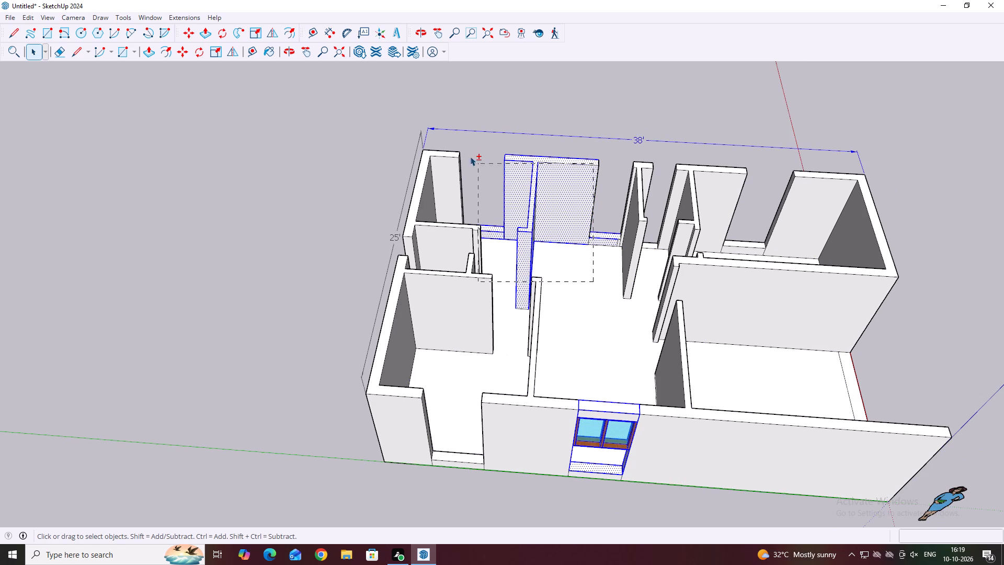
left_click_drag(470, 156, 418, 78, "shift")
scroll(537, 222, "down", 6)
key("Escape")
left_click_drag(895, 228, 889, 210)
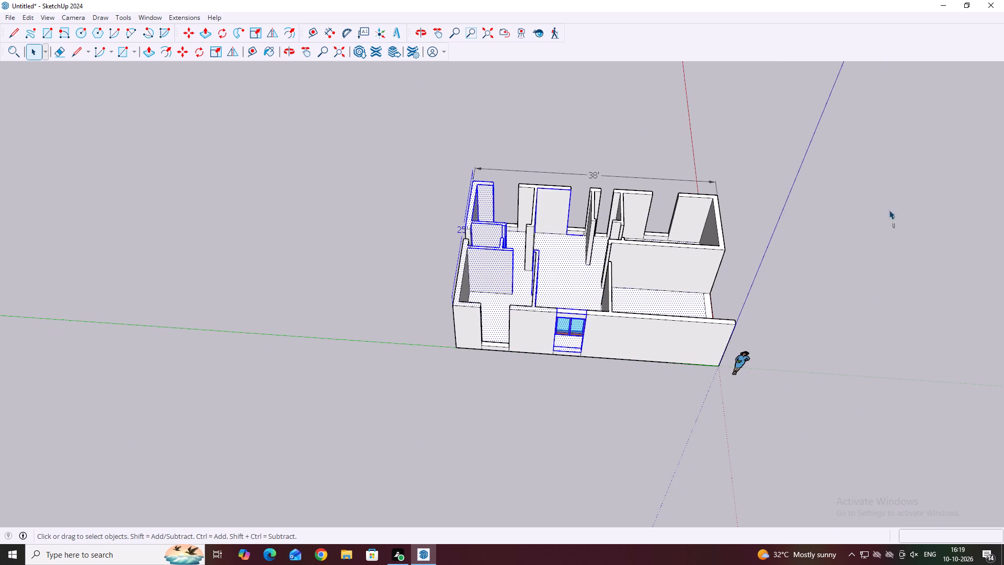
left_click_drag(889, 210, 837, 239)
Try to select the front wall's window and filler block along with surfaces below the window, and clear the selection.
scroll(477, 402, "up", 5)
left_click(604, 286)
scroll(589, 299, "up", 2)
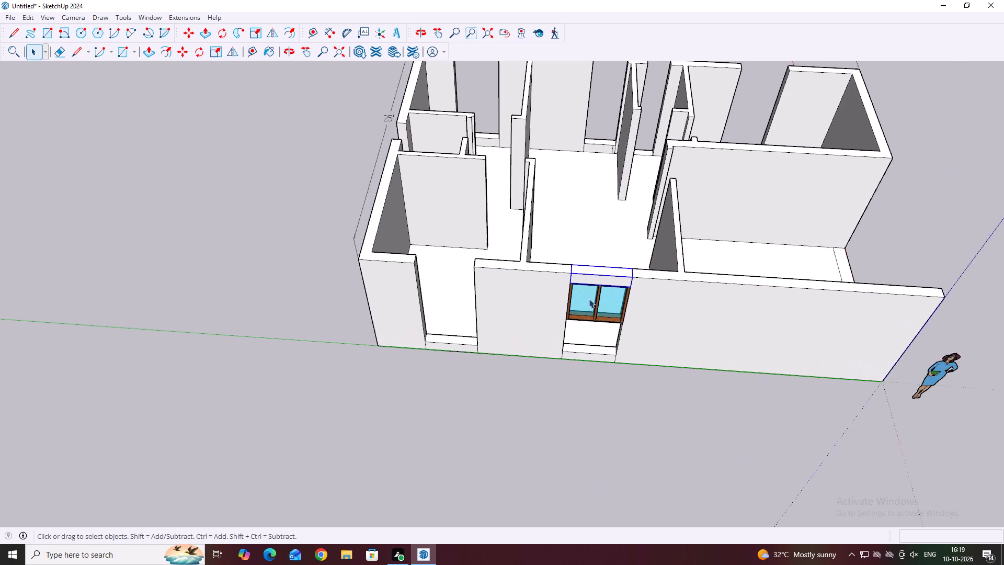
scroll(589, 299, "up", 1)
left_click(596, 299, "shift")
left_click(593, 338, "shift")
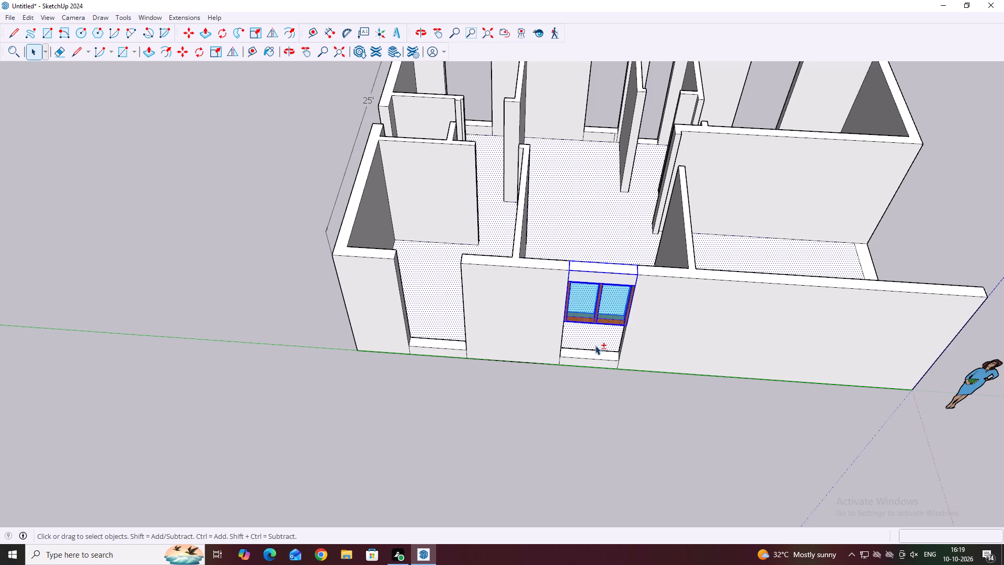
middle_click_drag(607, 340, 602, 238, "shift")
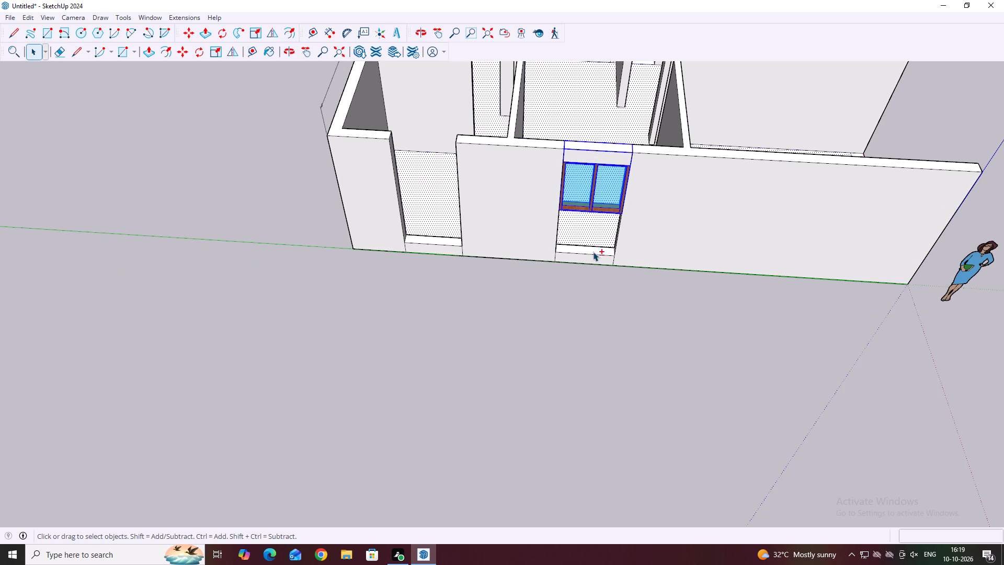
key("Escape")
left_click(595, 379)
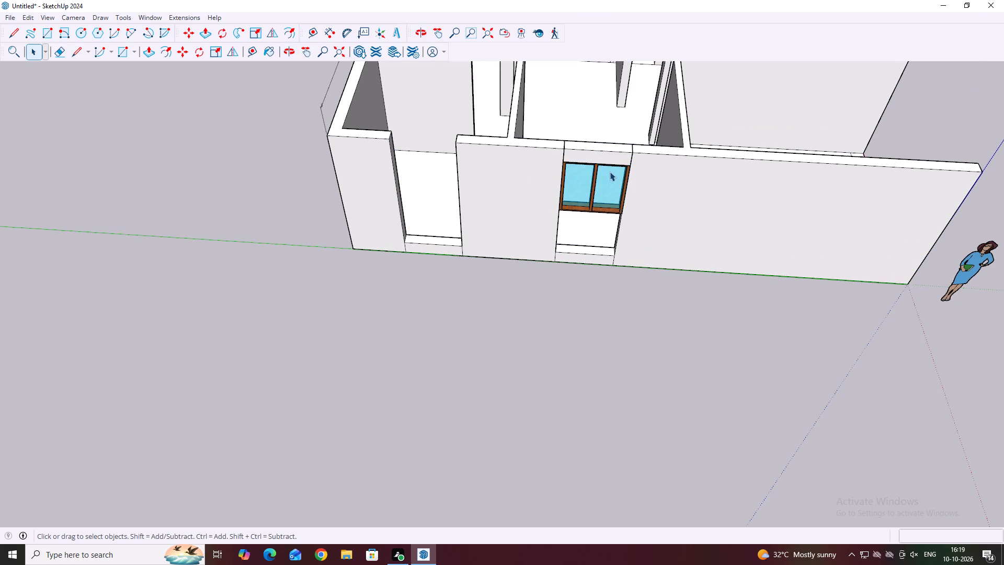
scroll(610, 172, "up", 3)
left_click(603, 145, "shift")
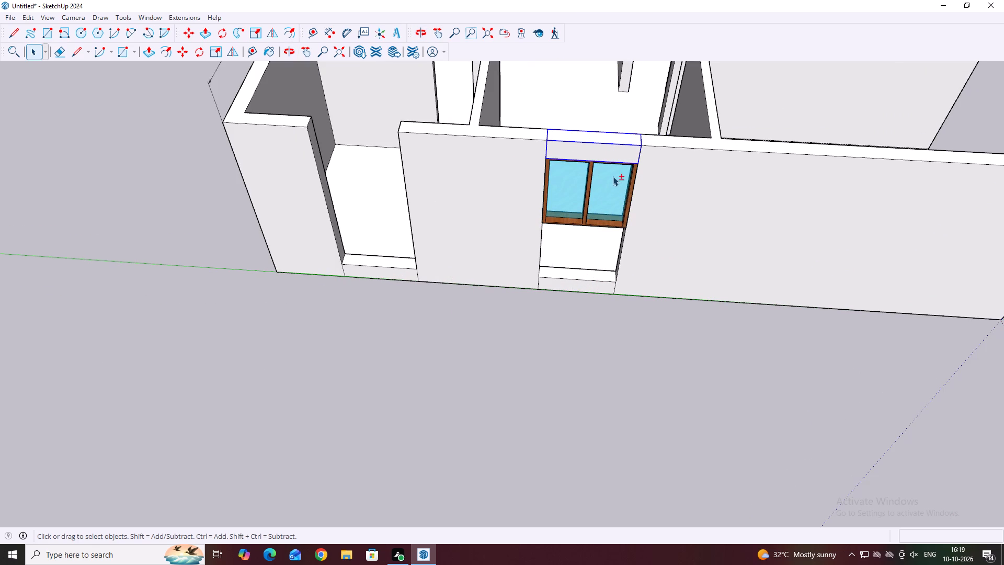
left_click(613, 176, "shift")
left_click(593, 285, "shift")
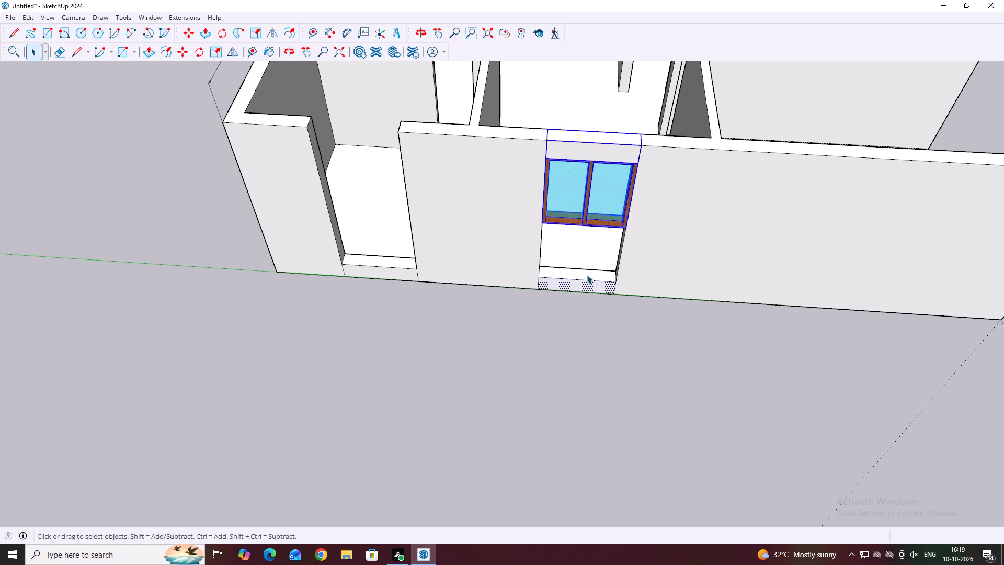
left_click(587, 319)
Copy the window and its filler block along the front wall into the empty opening near the corner.
left_click(589, 176, "shift")
left_click(606, 148, "shift")
scroll(541, 235, "down", 5)
key("m")
scroll(552, 175, "up", 1)
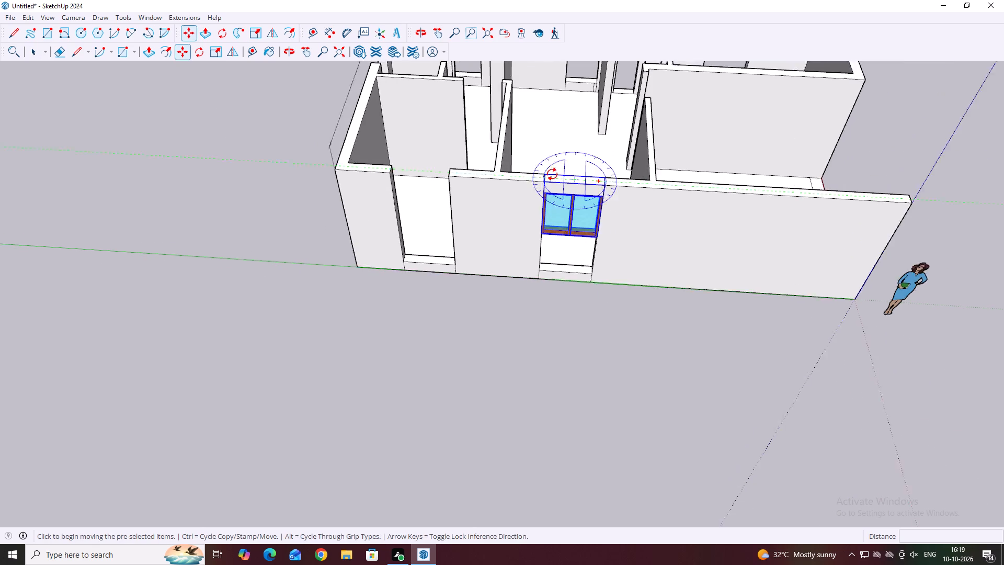
scroll(552, 174, "up", 5)
left_click(539, 182)
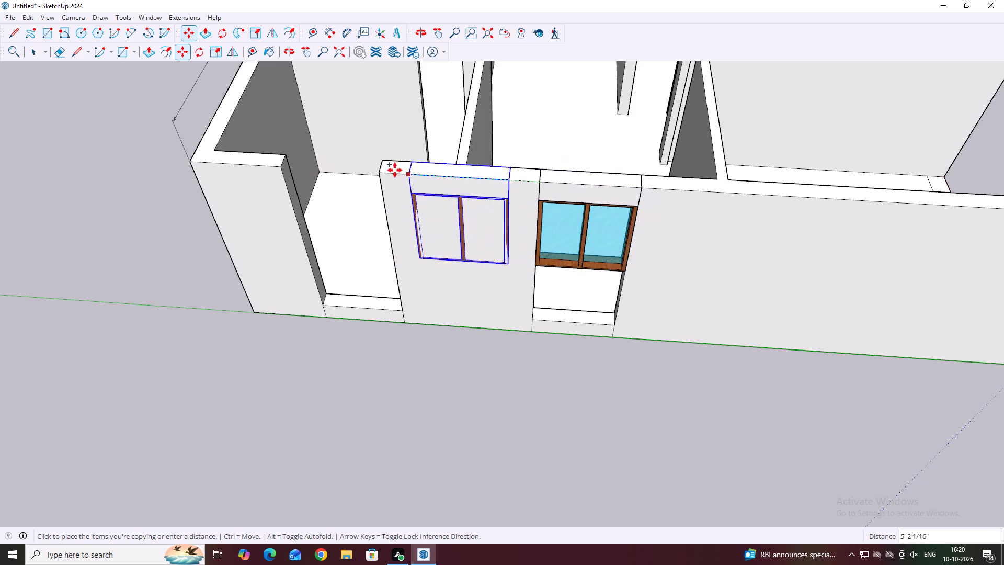
left_click(281, 168)
Copy the window and filler block about 24' 3" straight across the house into the opposite opening in the rear wall.
scroll(635, 196, "down", 9)
middle_click_drag(463, 246, 717, 238)
middle_click_drag(483, 201, 627, 195)
scroll(445, 174, "up", 4)
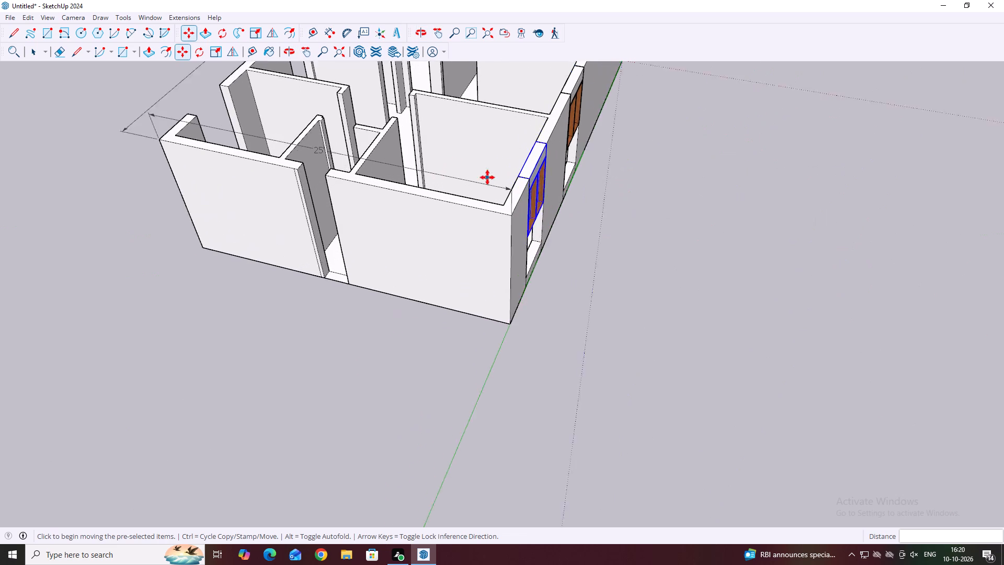
scroll(487, 177, "up", 3)
left_click(528, 182)
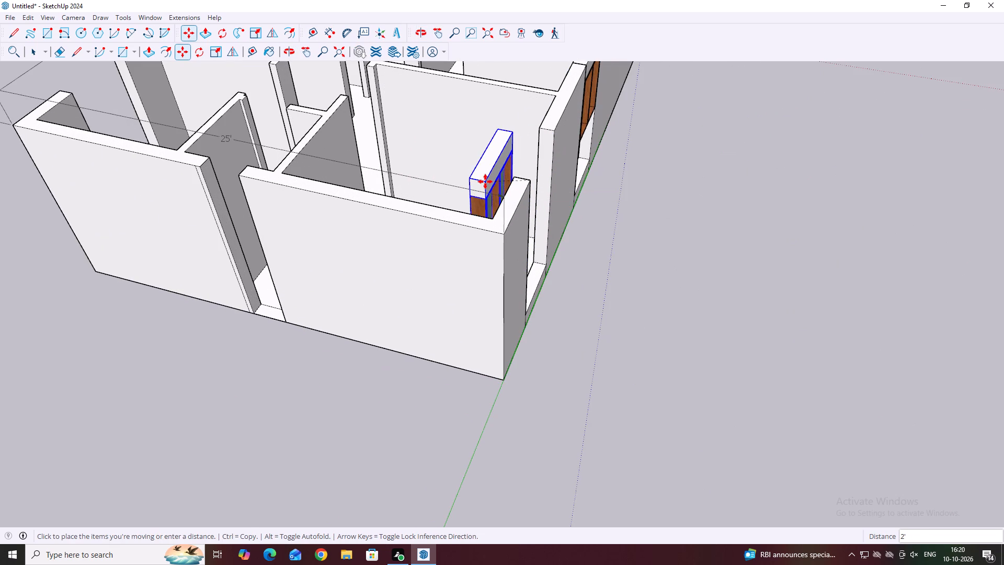
key("Escape")
scroll(507, 186, "down", 1)
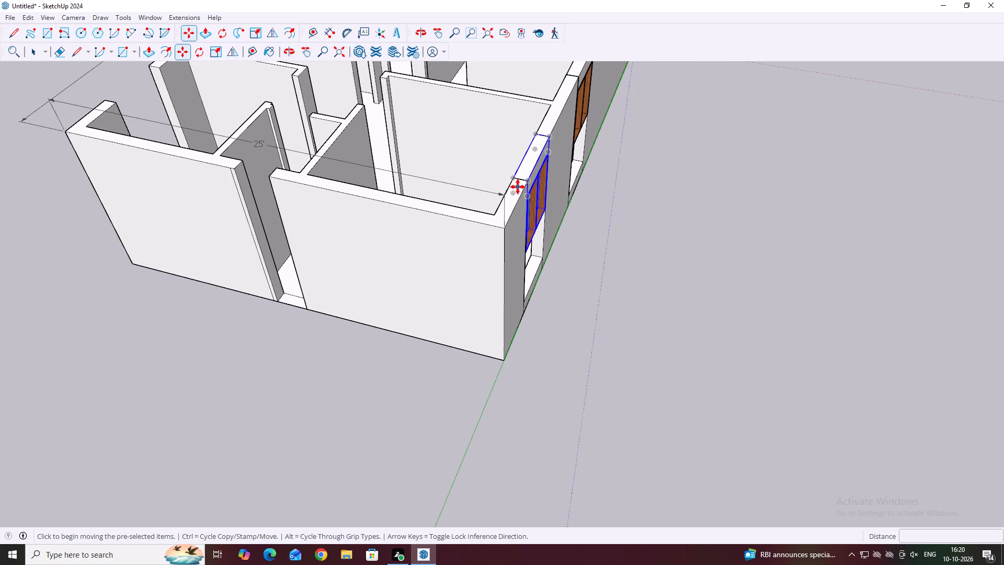
left_click(528, 181)
scroll(401, 149, "down", 9)
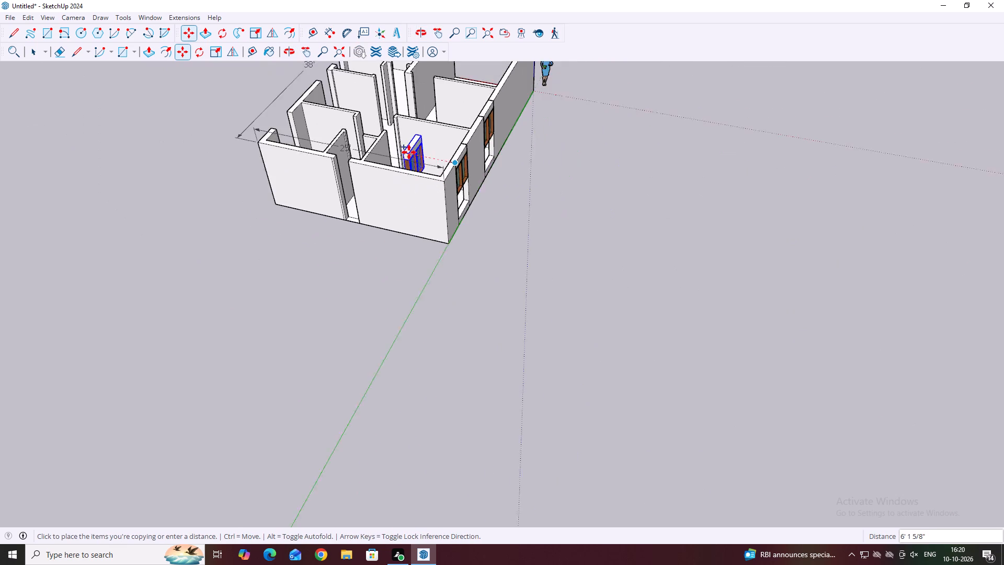
scroll(311, 123, "up", 8)
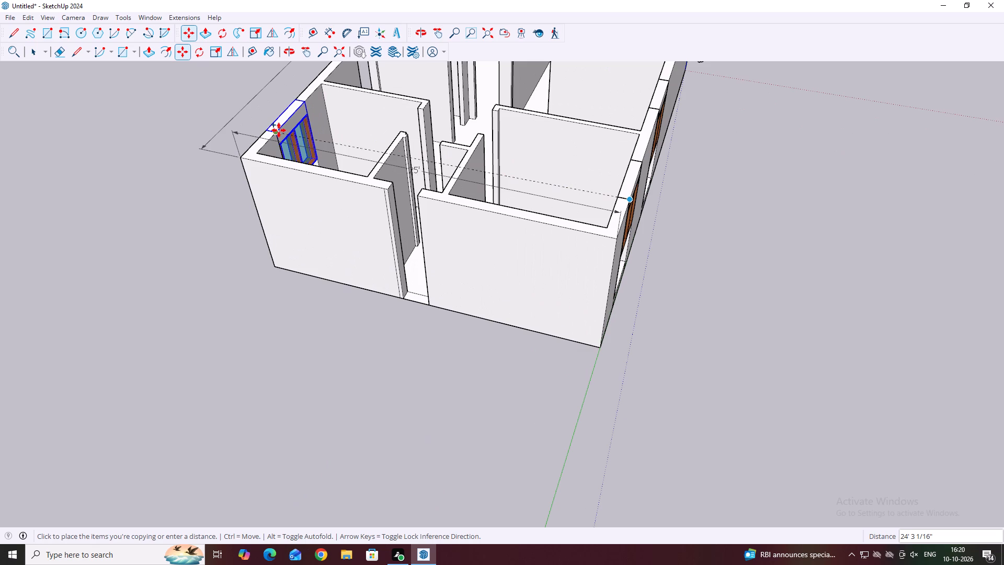
left_click(279, 130)
Copy the window and filler block along the rear wall to the opening near its other end.
scroll(359, 99, "down", 4)
middle_click_drag(400, 90, 411, 159)
middle_click_drag(350, 211, 757, 172)
middle_click_drag(202, 254, 520, 160)
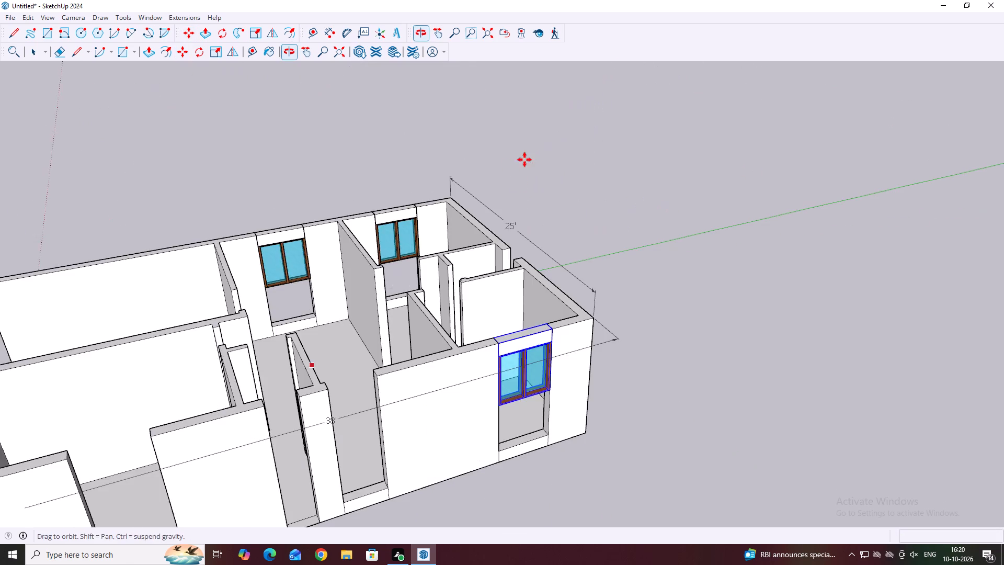
scroll(537, 204, "down", 5)
middle_click_drag(431, 319, 429, 288)
scroll(480, 297, "up", 9)
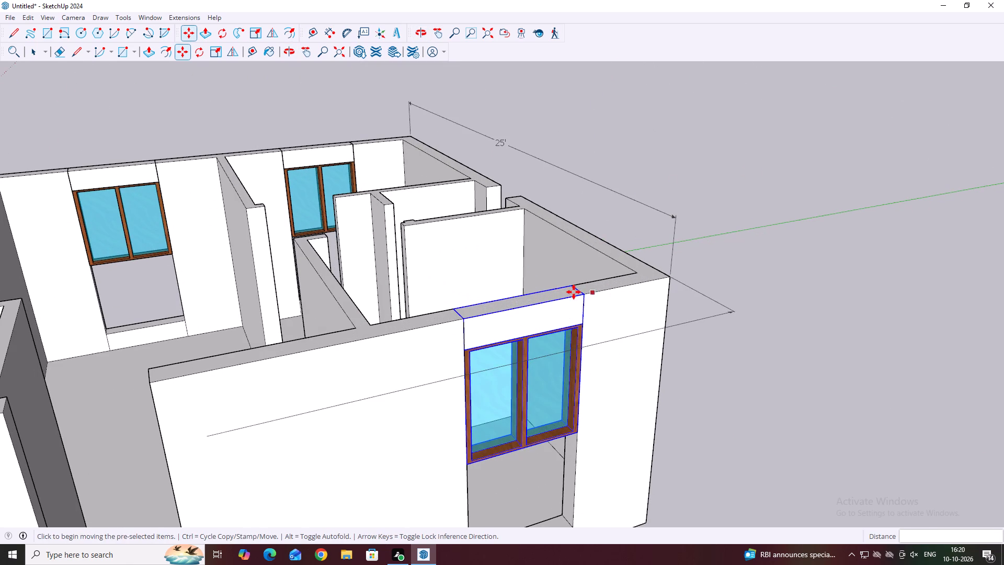
left_click(583, 292)
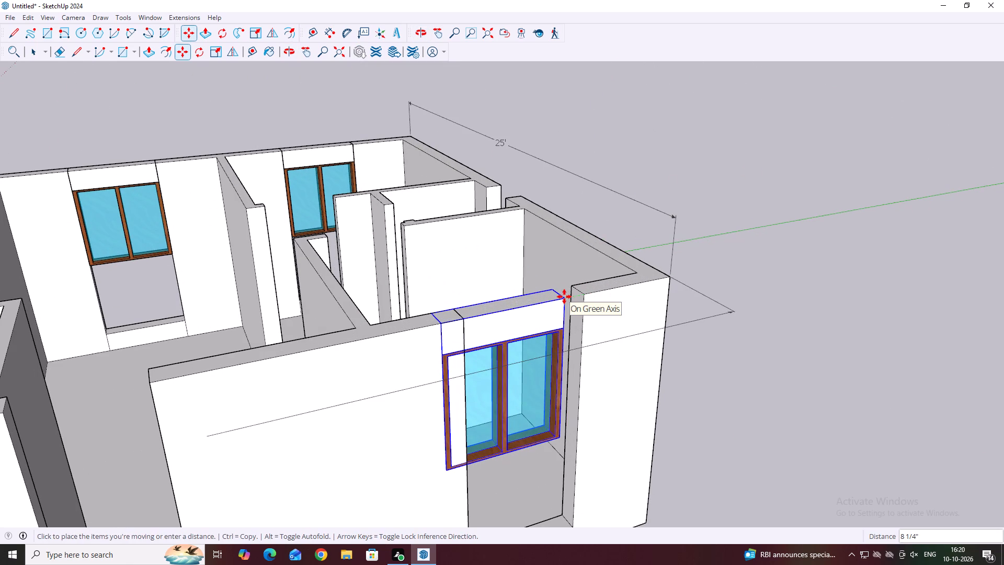
scroll(604, 301, "down", 5)
scroll(563, 326, "down", 3)
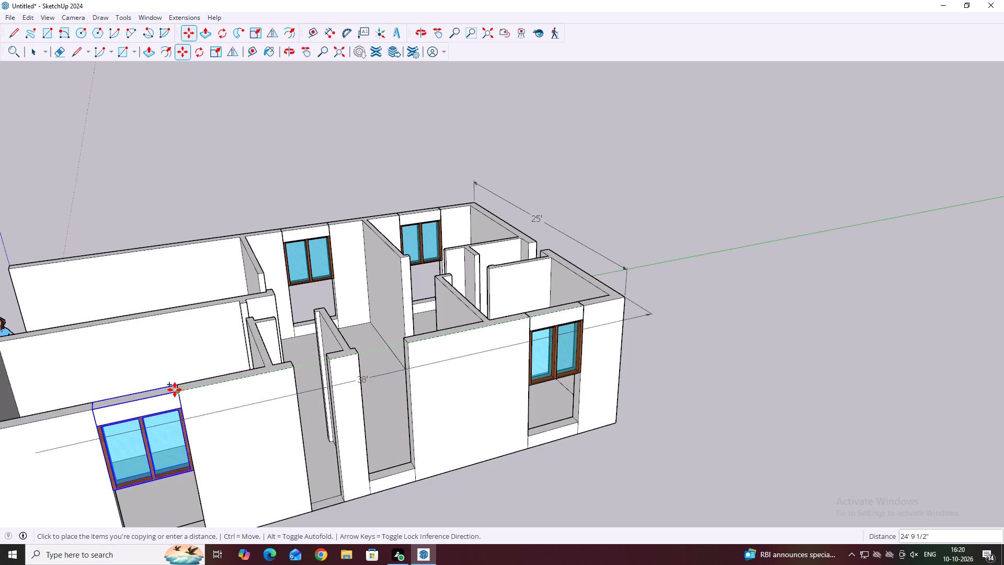
left_click_drag(174, 390, 193, 390)
Move the new window and filler block by their upper corner to the edge of the rear wall opening, then clear the selection.
middle_click_drag(108, 402, 161, 395)
scroll(168, 398, "up", 8)
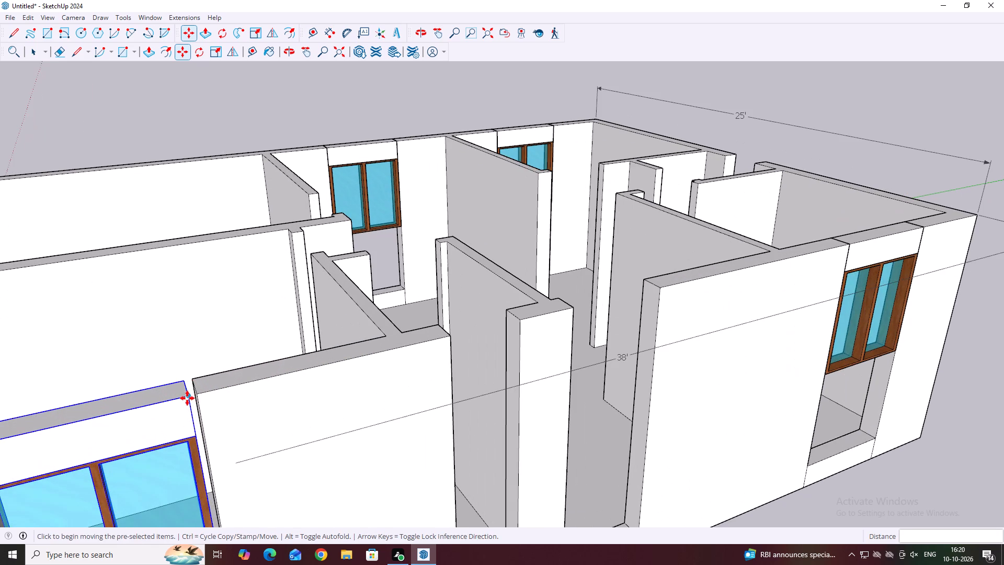
left_click(188, 396)
left_click_drag(197, 398, 222, 392)
scroll(572, 256, "down", 4)
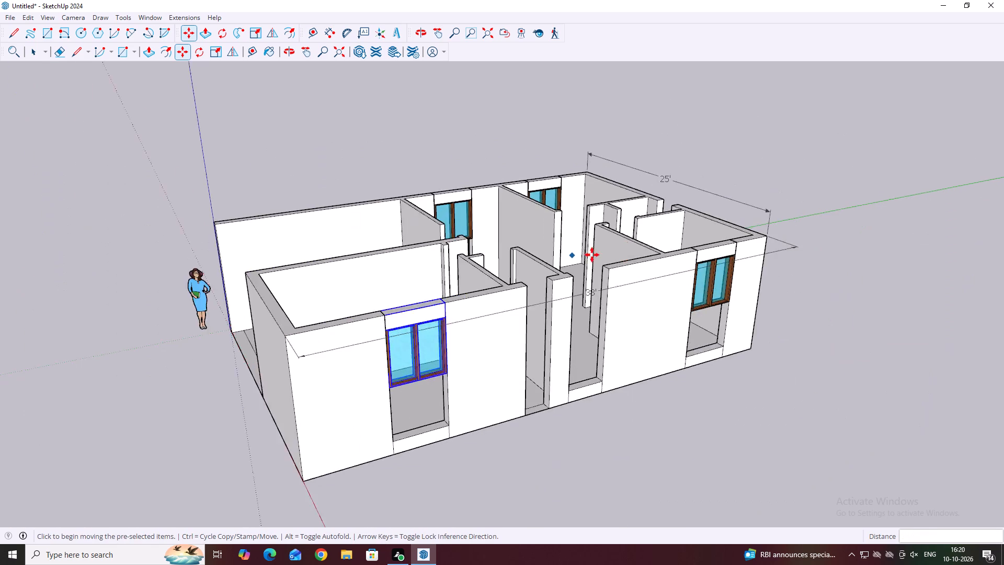
scroll(592, 255, "down", 8)
middle_click_drag(501, 313, 570, 317)
middle_click_drag(461, 315, 578, 329)
key("Escape")
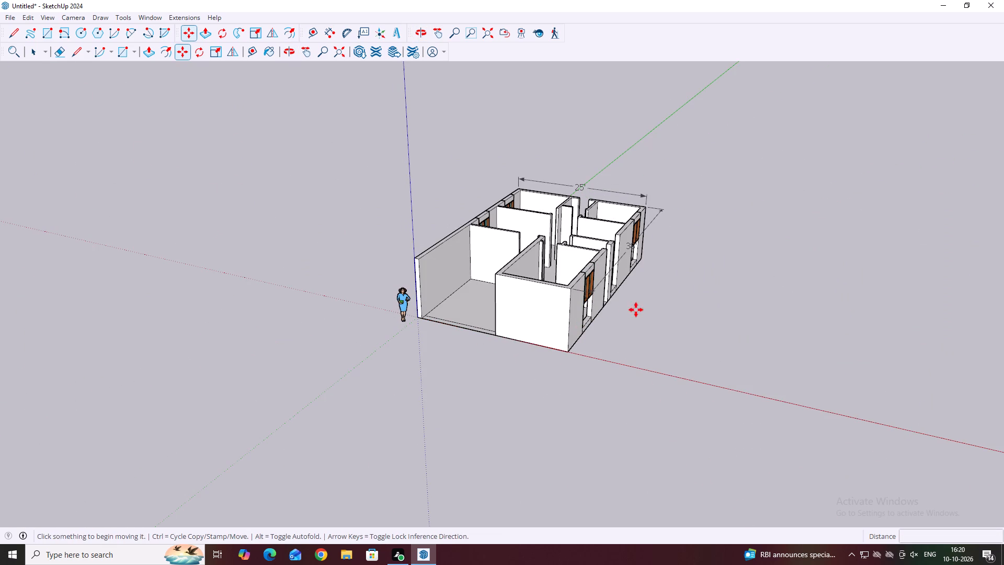
key("space")
left_click(637, 310)
Push/Pull the sill face below this rear wall window up about 3' 11" to the window frame's underside.
middle_click_drag(642, 280, 475, 300)
middle_click_drag(607, 326, 495, 321)
scroll(488, 329, "up", 3)
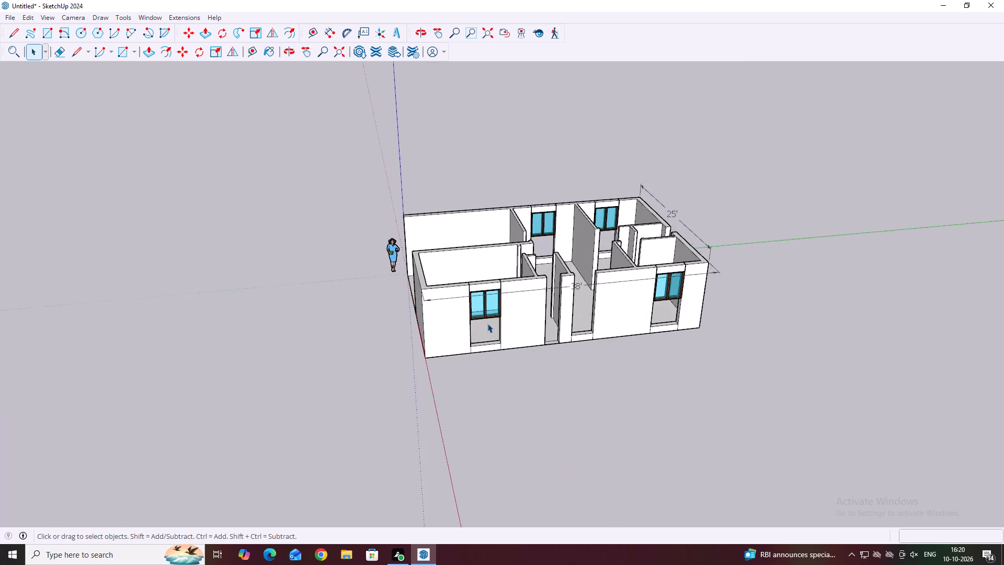
scroll(466, 352, "up", 6)
middle_click_drag(514, 345, 478, 374)
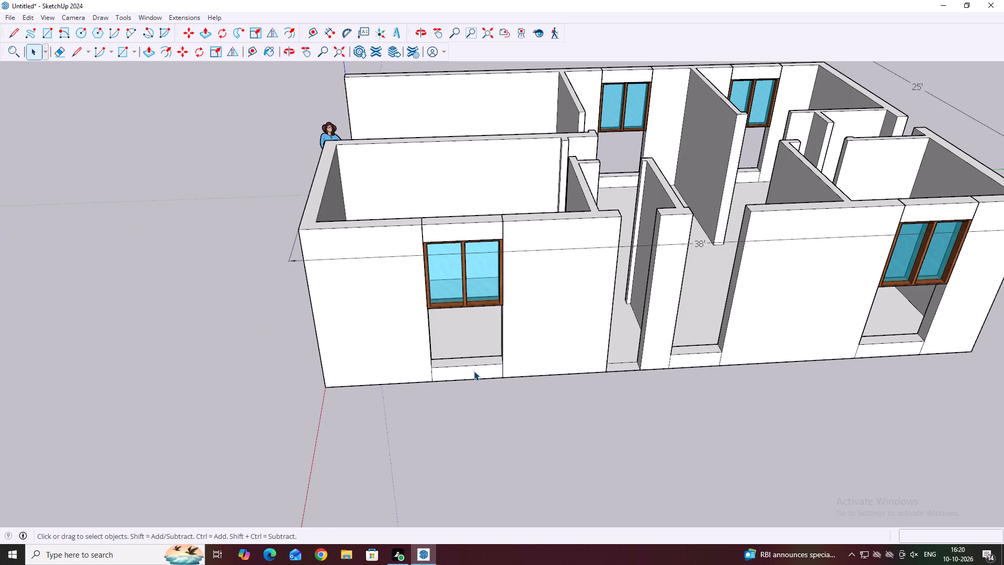
key("p")
scroll(472, 360, "up", 2)
double_click(471, 356)
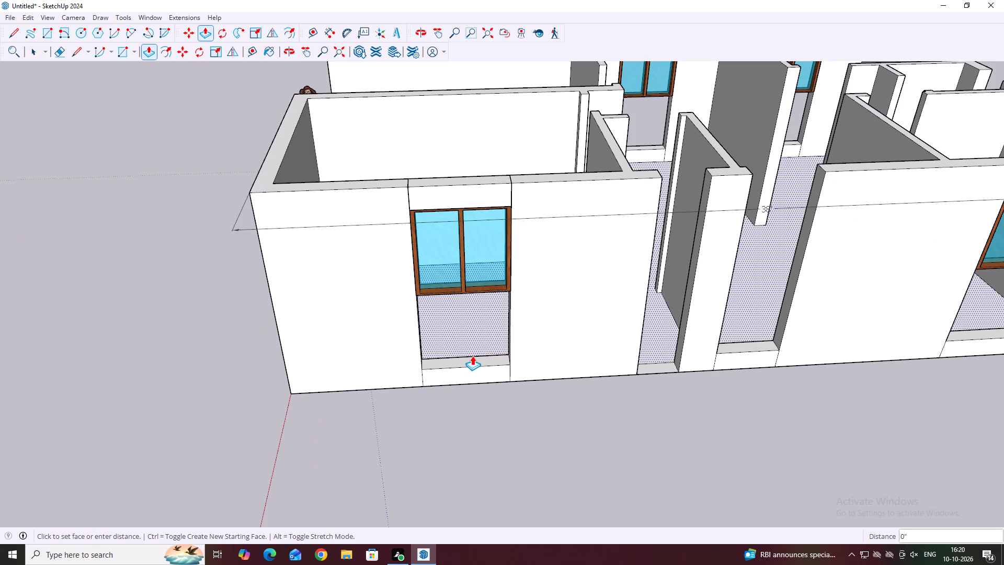
key("Escape")
scroll(482, 351, "up", 2)
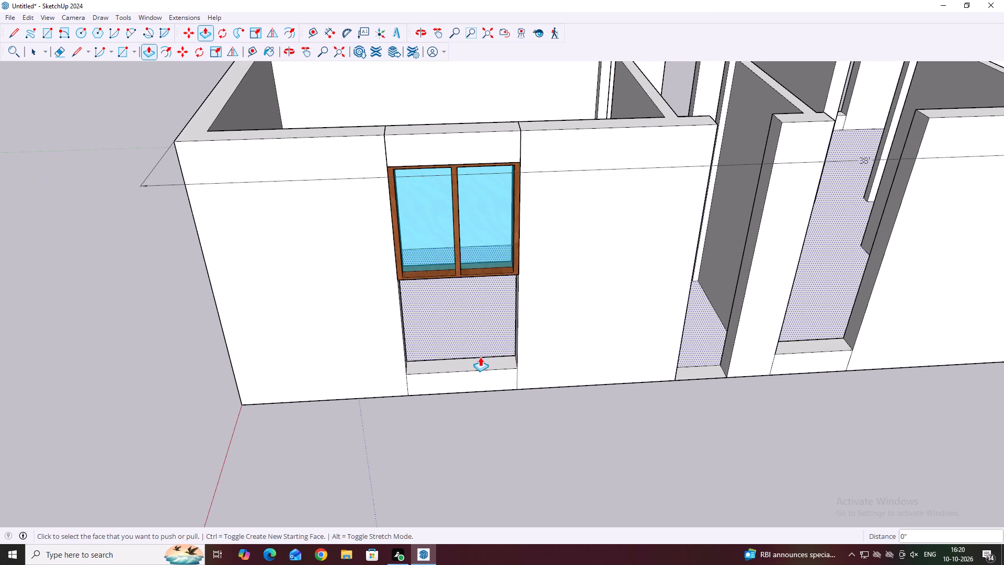
double_click(480, 362)
left_click(482, 360)
left_click(483, 360)
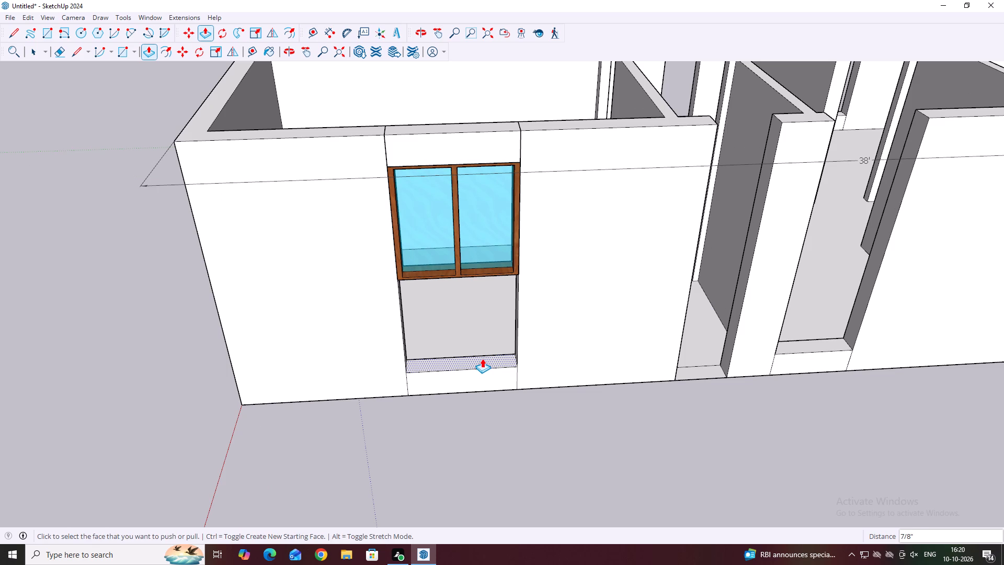
left_click(482, 358)
scroll(479, 271, "up", 6)
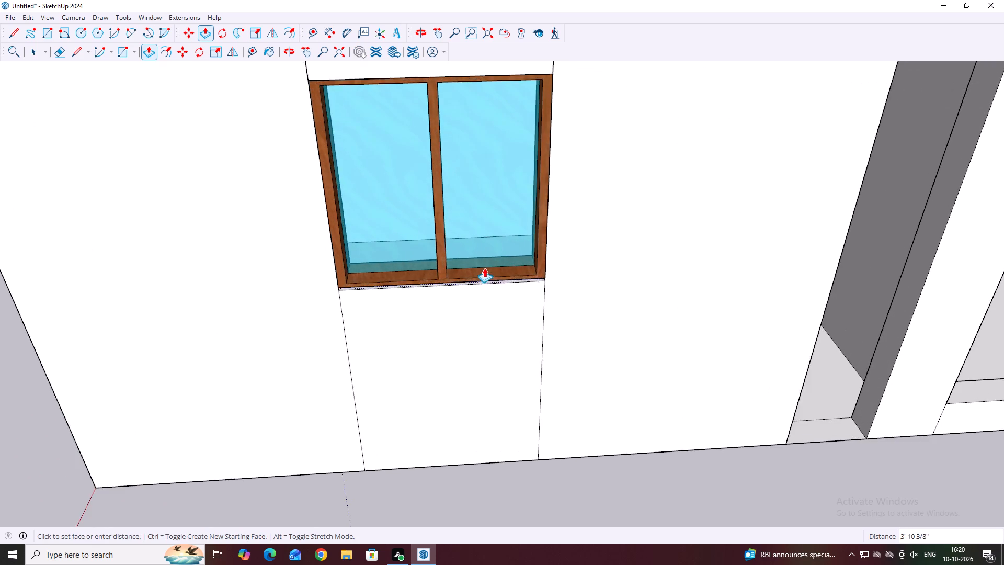
scroll(484, 268, "up", 4)
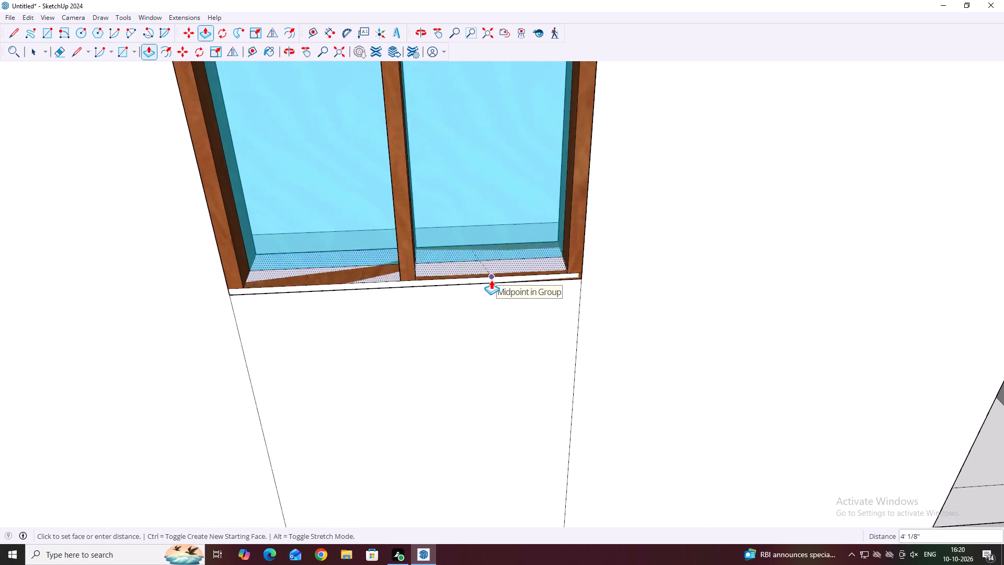
scroll(491, 280, "up", 2)
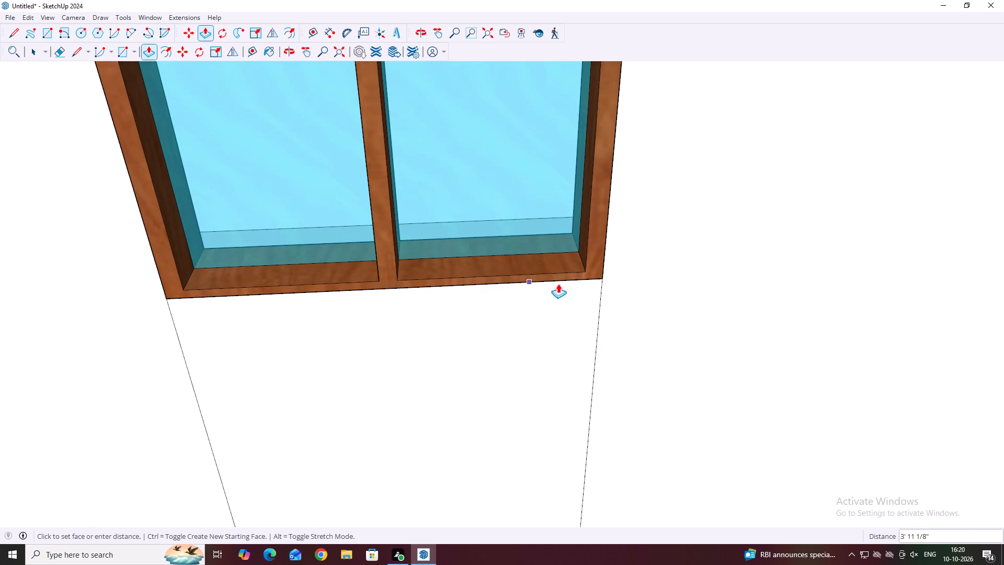
scroll(608, 278, "up", 2)
left_click(603, 274)
Push/Pull the sill face below the other rear wall window up 4' to the underside of its frame.
scroll(498, 327, "down", 7)
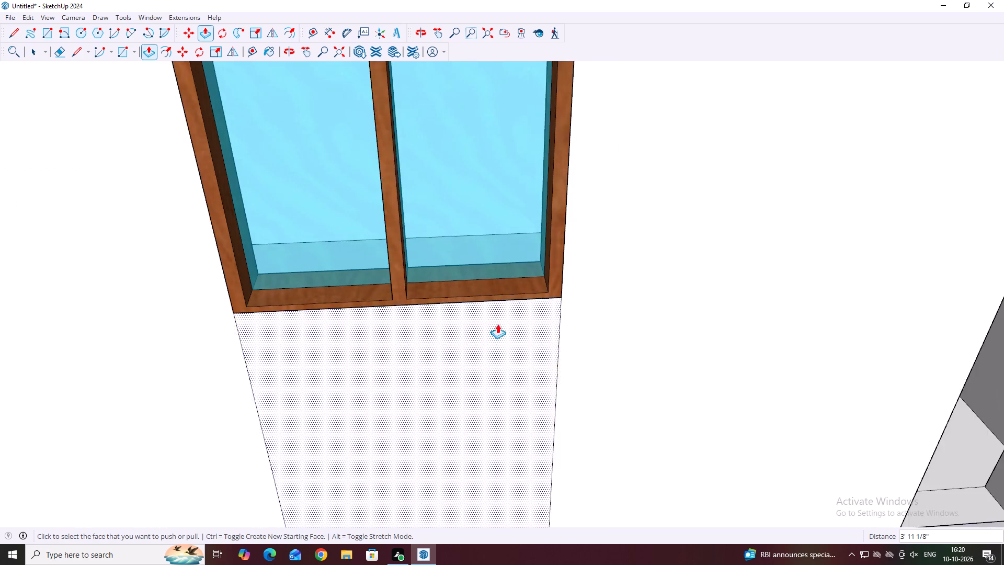
scroll(497, 324, "down", 4)
middle_click_drag(778, 303, 596, 221)
scroll(594, 253, "down", 11)
middle_click_drag(862, 323, 697, 256)
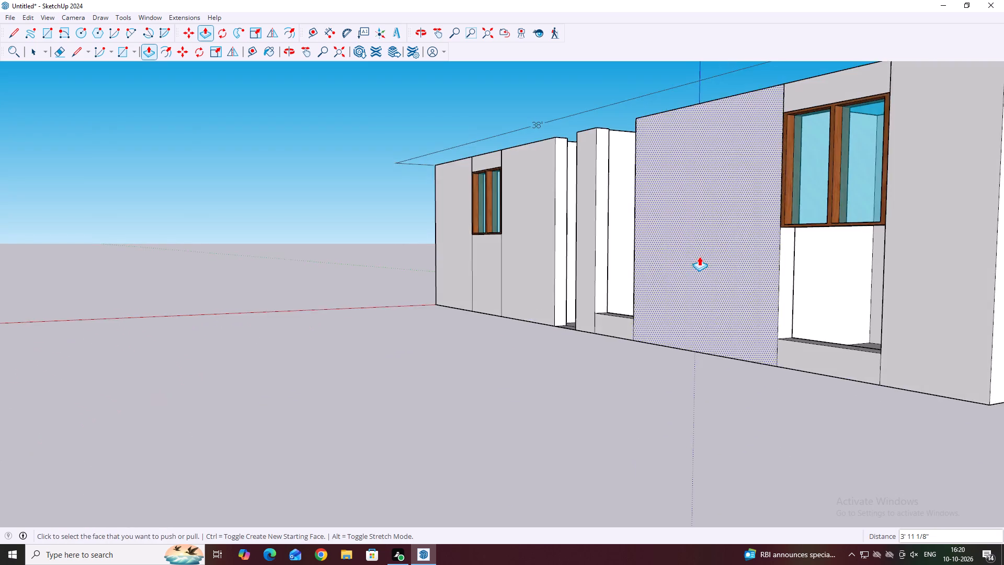
scroll(697, 258, "down", 5)
middle_click_drag(735, 246, 864, 409)
scroll(831, 364, "up", 7)
middle_click_drag(787, 346, 840, 379)
scroll(809, 325, "up", 7)
left_click(812, 345)
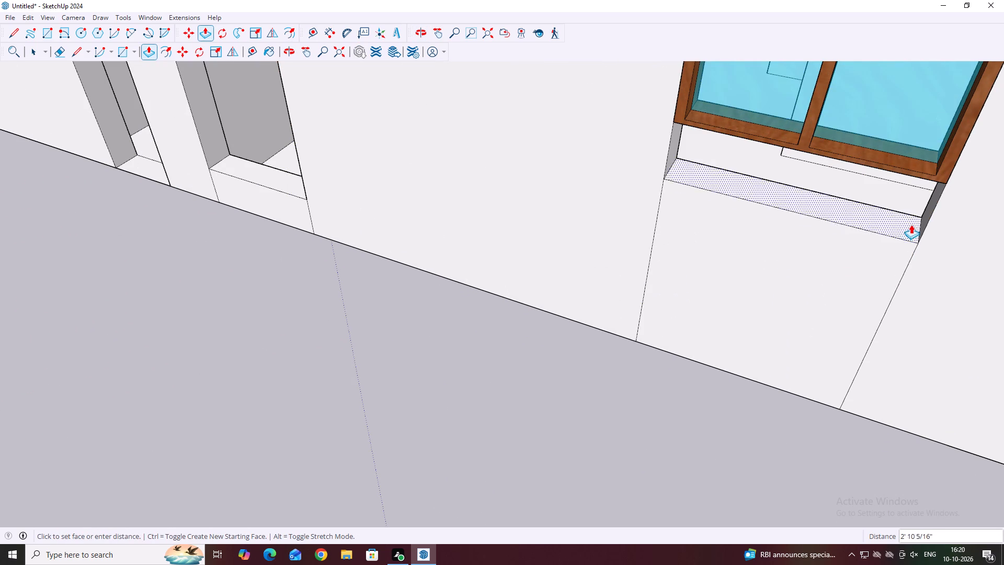
left_click(950, 180)
Push/Pull the sill face below the corner-side window on the green-axis wall up 4' to the underside of its frame.
scroll(562, 262, "down", 11)
middle_click_drag(720, 216, 537, 224)
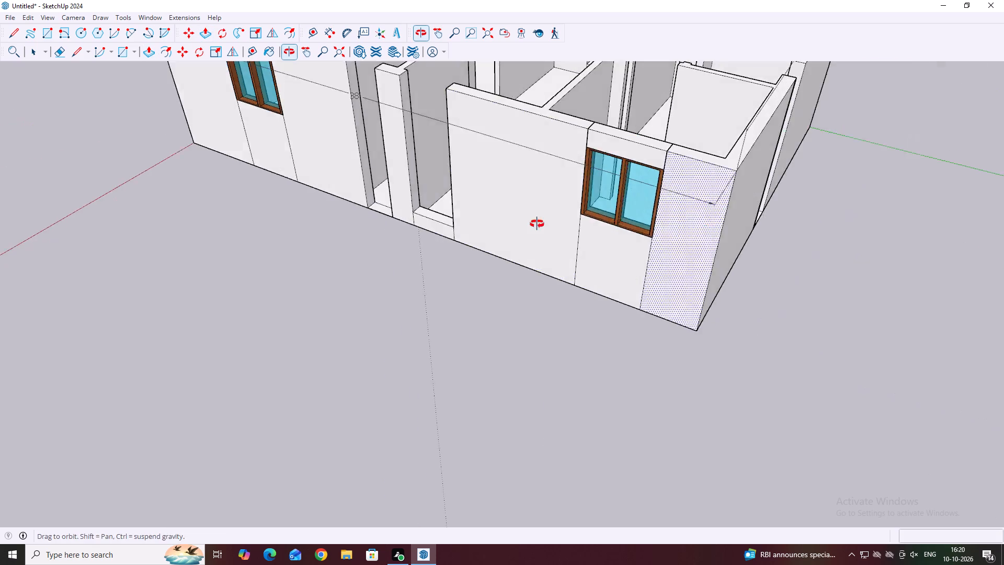
middle_click_drag(537, 224, 499, 227)
scroll(597, 232, "down", 4)
middle_click_drag(800, 184, 523, 193)
middle_click_drag(678, 222, 468, 191)
scroll(466, 193, "down", 5)
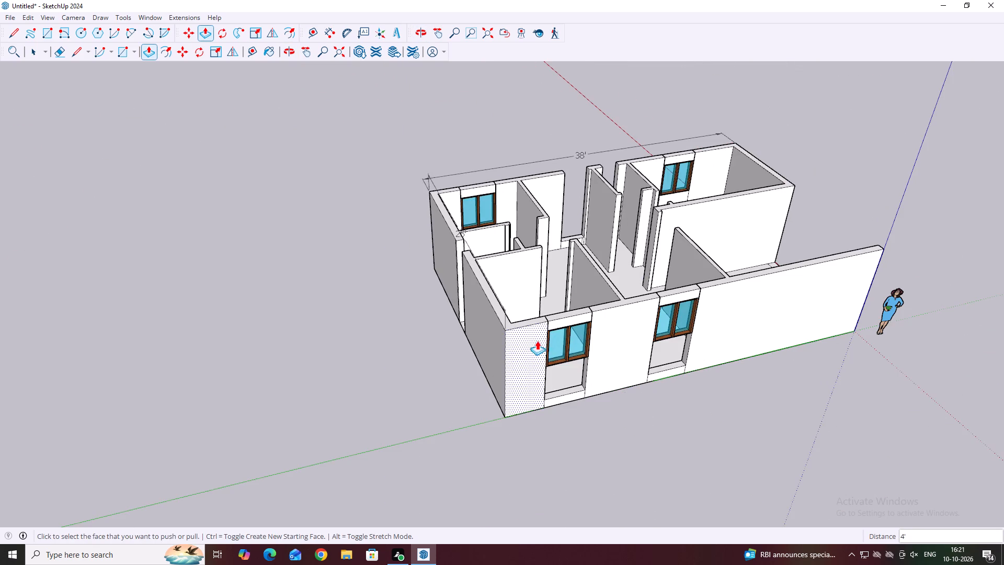
scroll(584, 364, "up", 10)
left_click(563, 401)
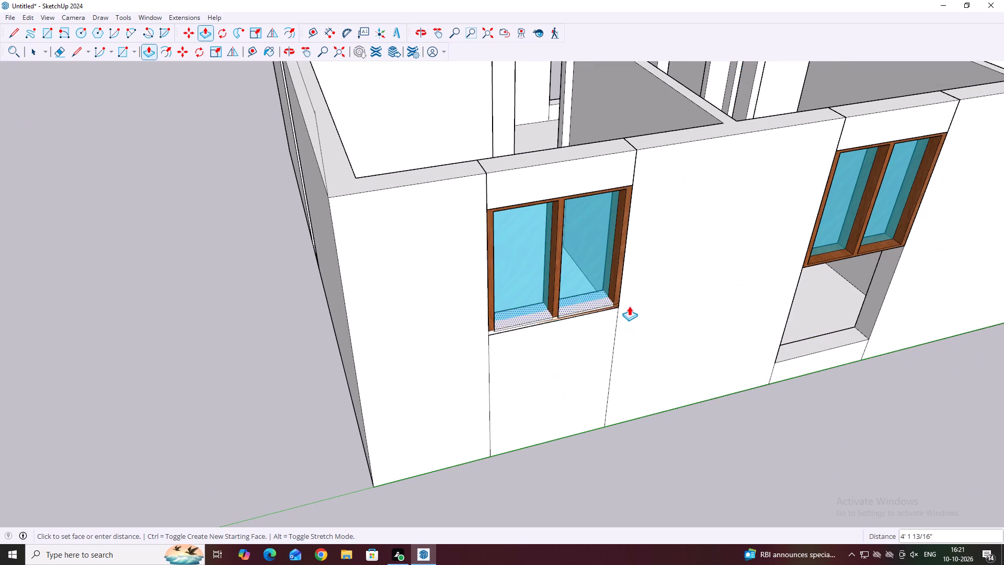
scroll(621, 302, "up", 3)
left_click(621, 307)
scroll(401, 305, "down", 12)
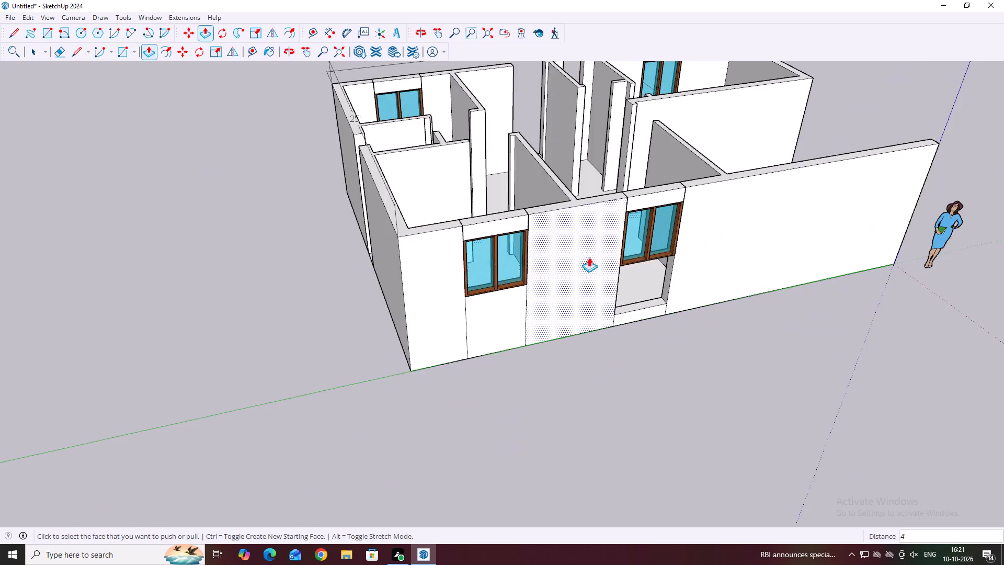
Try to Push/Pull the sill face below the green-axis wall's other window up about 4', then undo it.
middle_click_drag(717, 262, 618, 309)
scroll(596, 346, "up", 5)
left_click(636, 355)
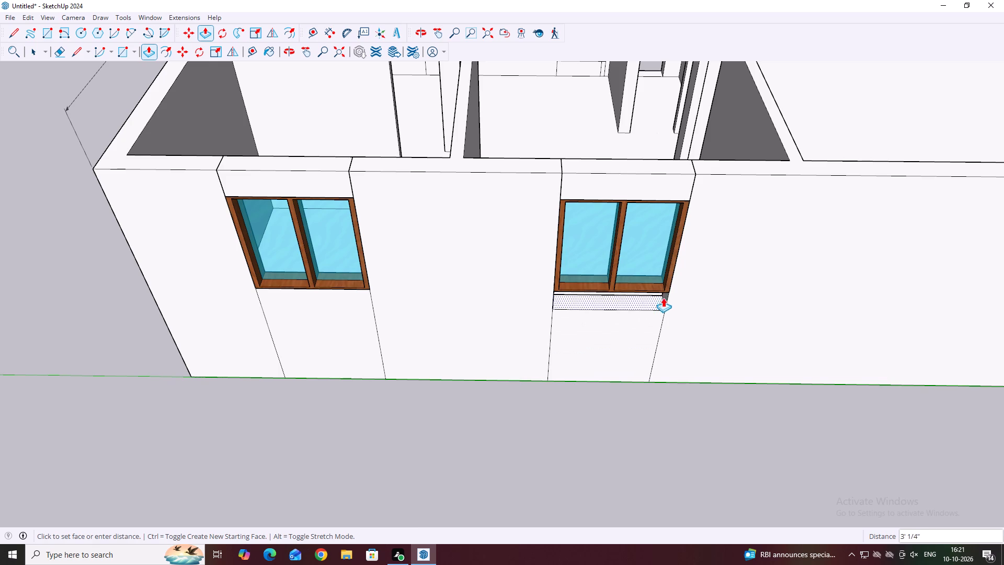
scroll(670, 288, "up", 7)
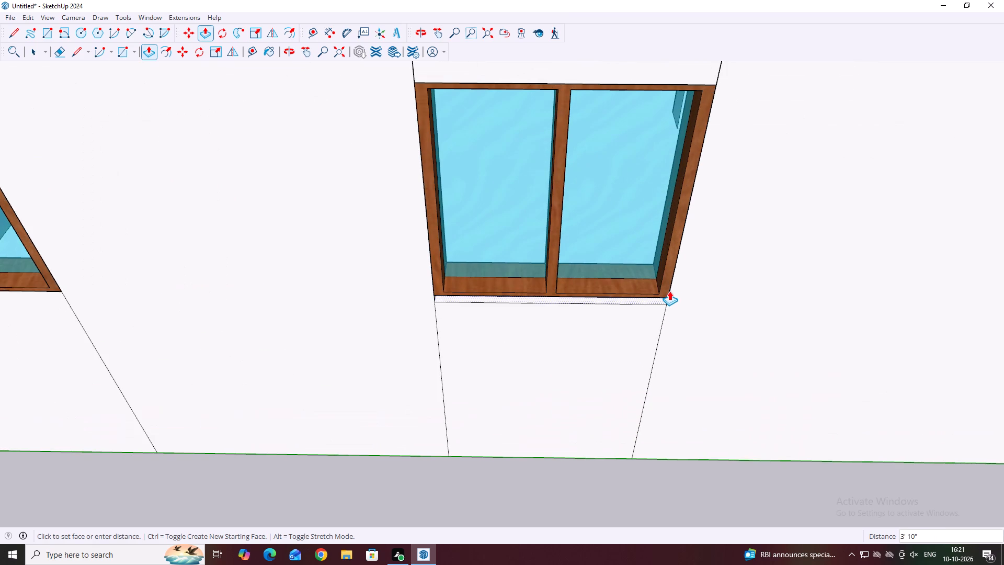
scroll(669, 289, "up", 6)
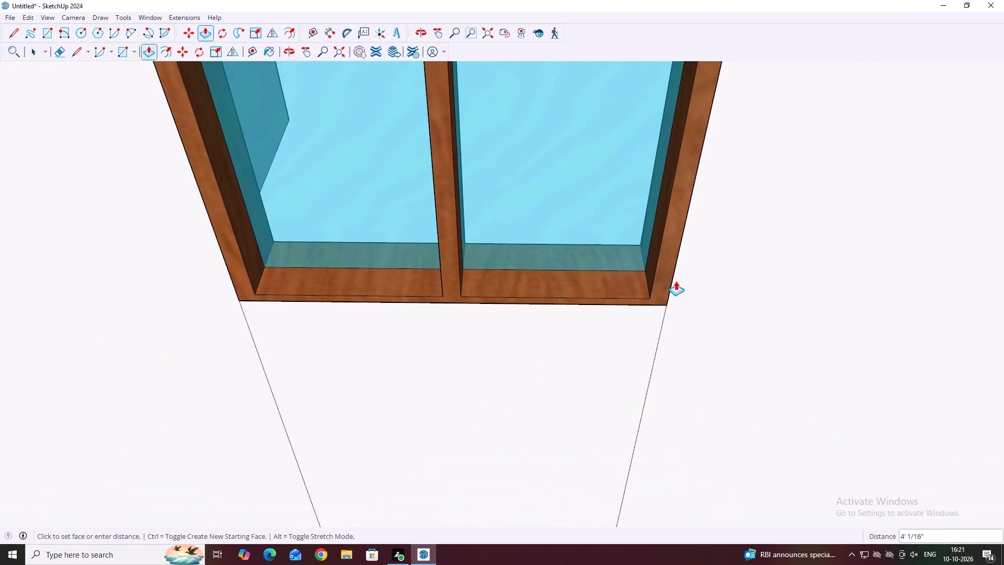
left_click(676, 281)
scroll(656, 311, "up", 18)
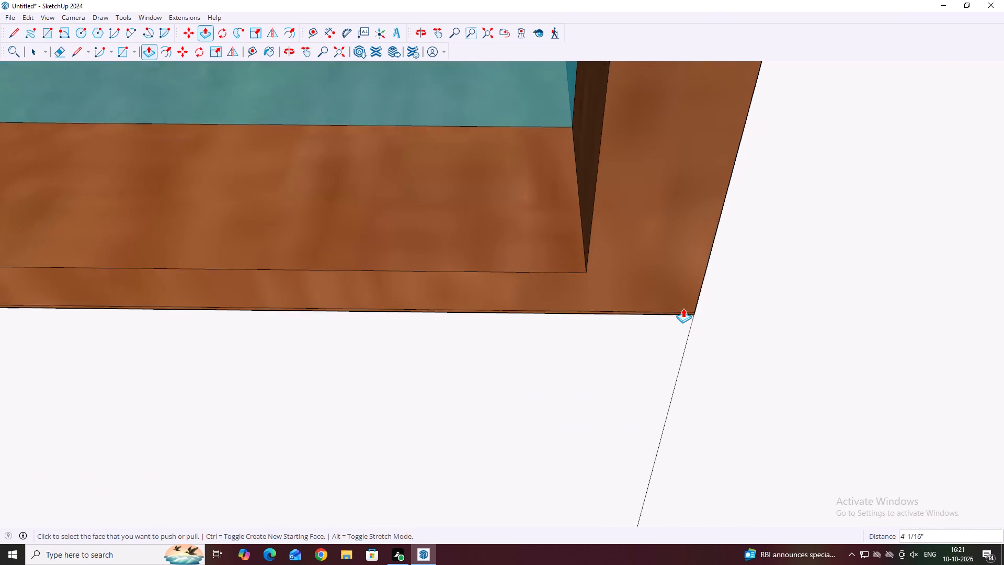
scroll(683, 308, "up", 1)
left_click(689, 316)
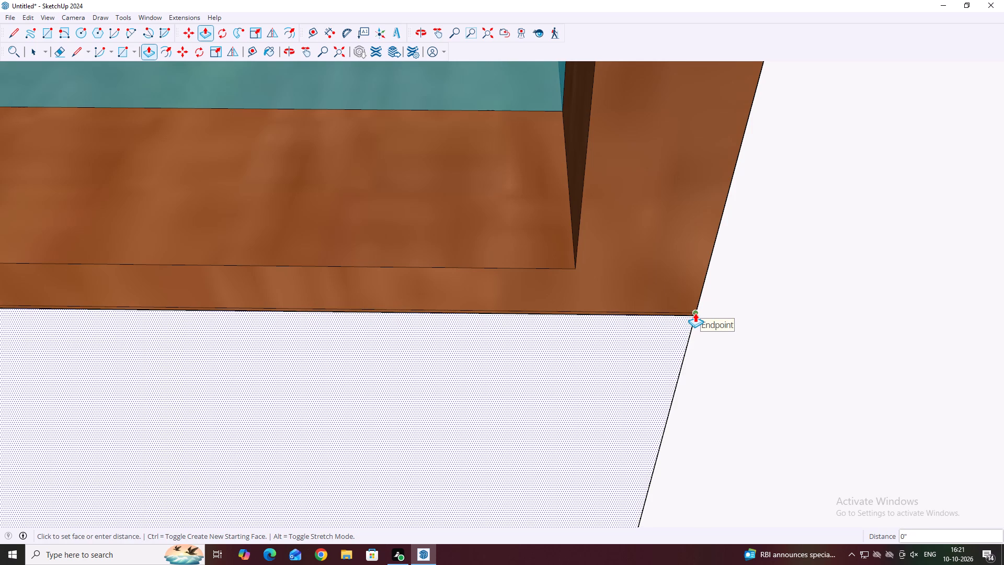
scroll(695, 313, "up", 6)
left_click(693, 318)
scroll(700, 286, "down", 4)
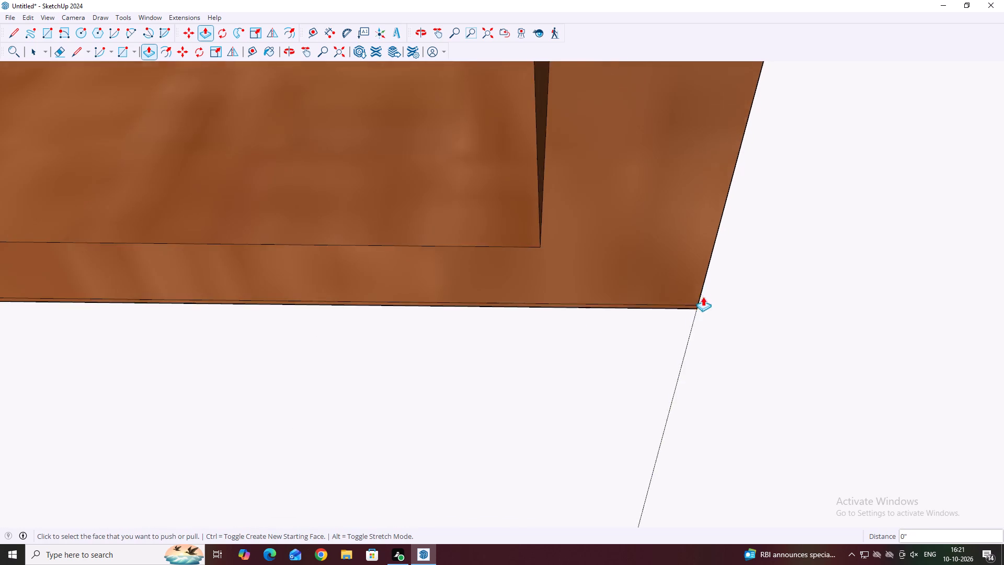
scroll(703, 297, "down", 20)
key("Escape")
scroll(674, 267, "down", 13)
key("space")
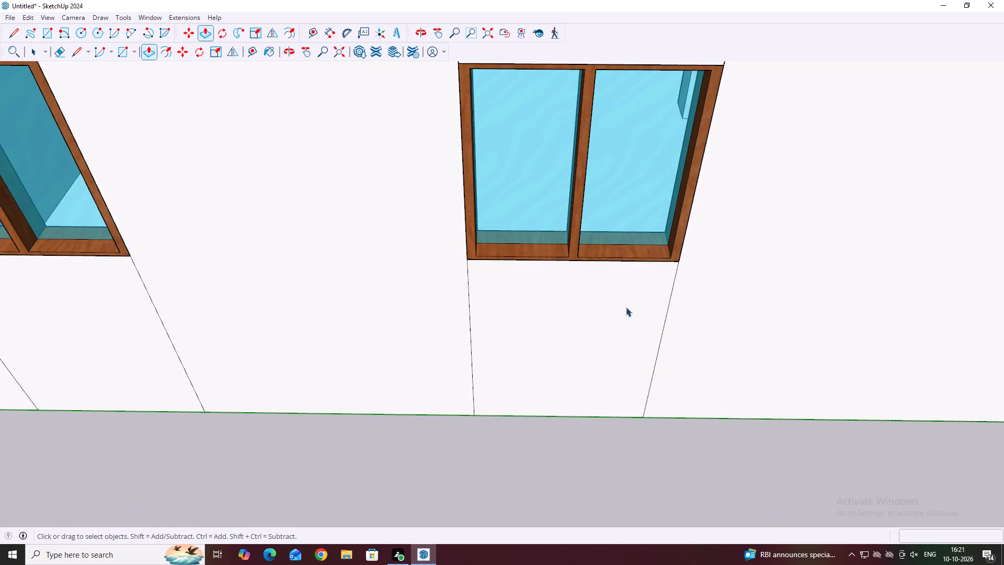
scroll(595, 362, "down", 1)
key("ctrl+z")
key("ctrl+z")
Push/Pull the sill face below the green-axis wall's other window up to the lower corner of its frame and check the joint.
left_click(596, 380)
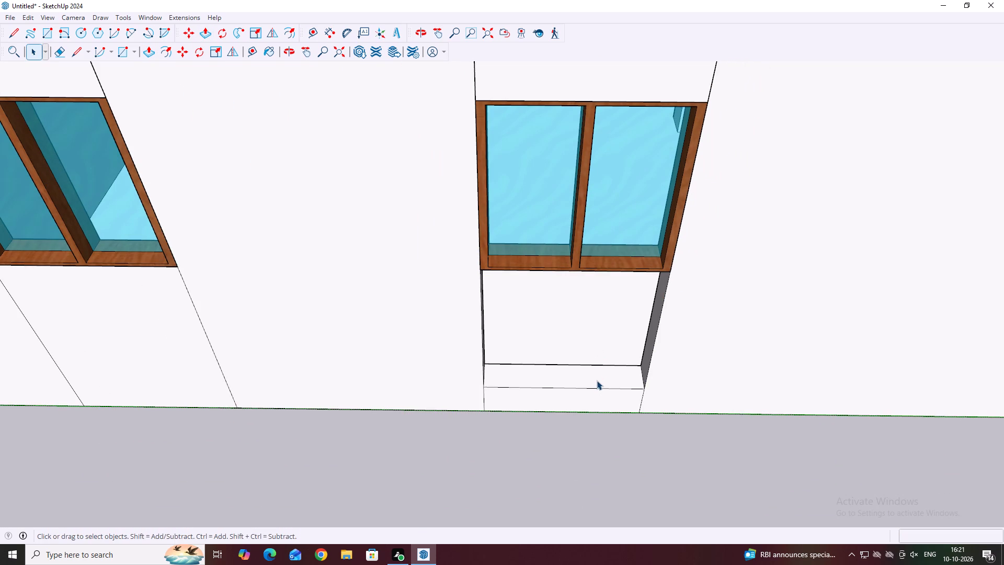
key("p")
left_click(620, 374)
scroll(665, 272, "up", 3)
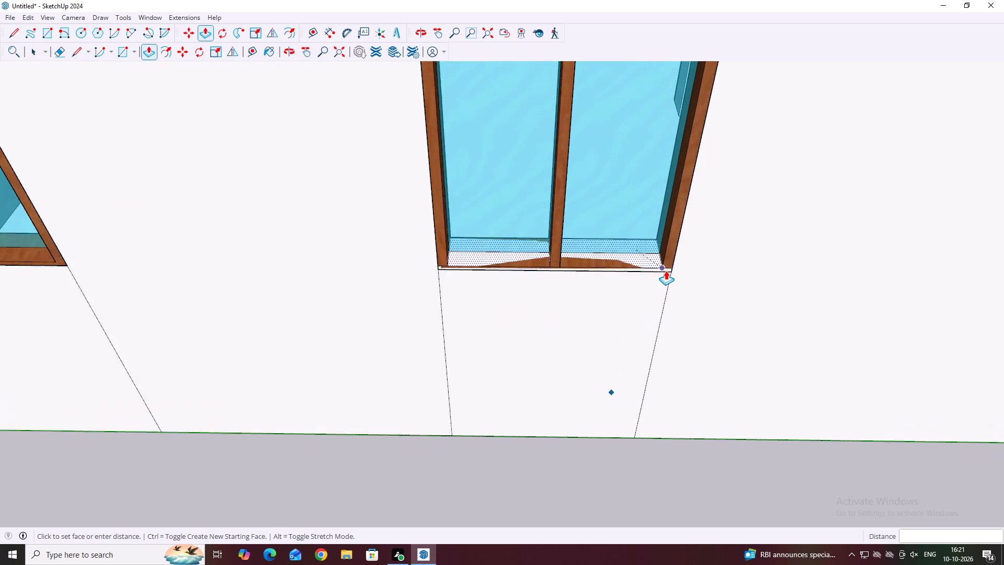
scroll(670, 270, "up", 1)
left_click(674, 270)
scroll(476, 347, "down", 10)
key("space")
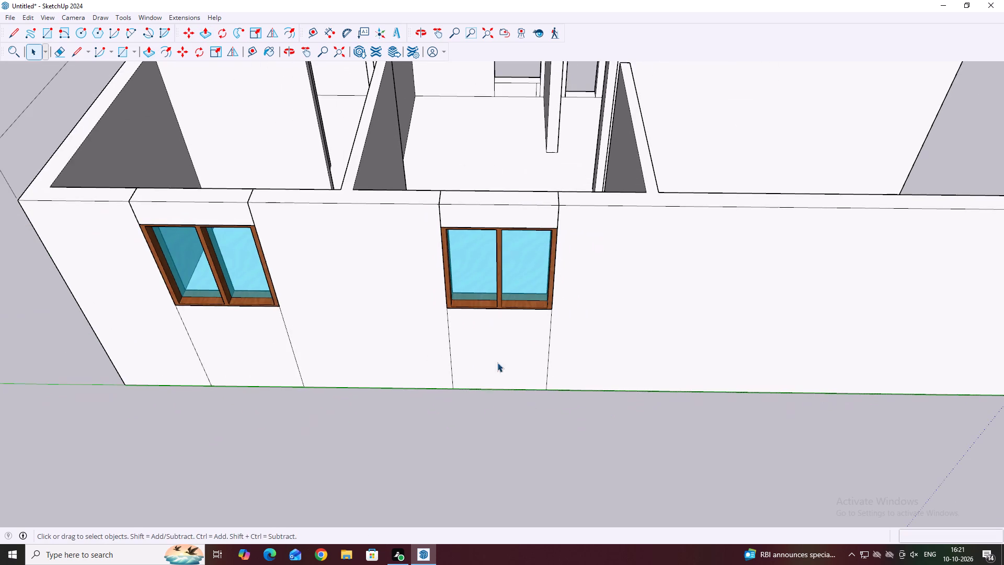
scroll(544, 319, "up", 11)
middle_click_drag(554, 311, 578, 233)
scroll(567, 246, "up", 4)
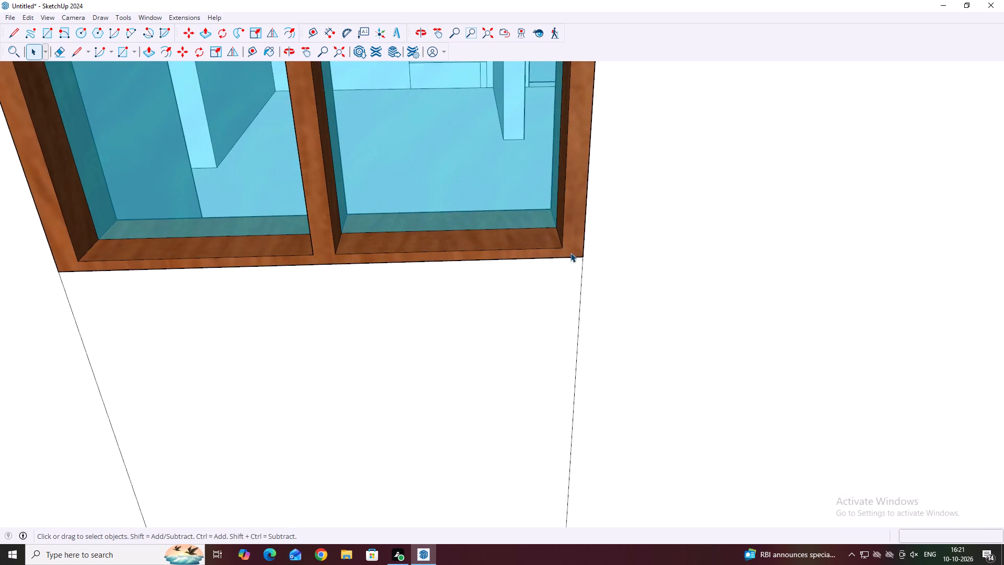
Draw a 5" by 3' 4" rectangle on the floor across the doorway at the back of the open front room.
scroll(560, 280, "down", 20)
scroll(560, 280, "down", 6)
middle_click(465, 262)
middle_click_drag(721, 293, 412, 259)
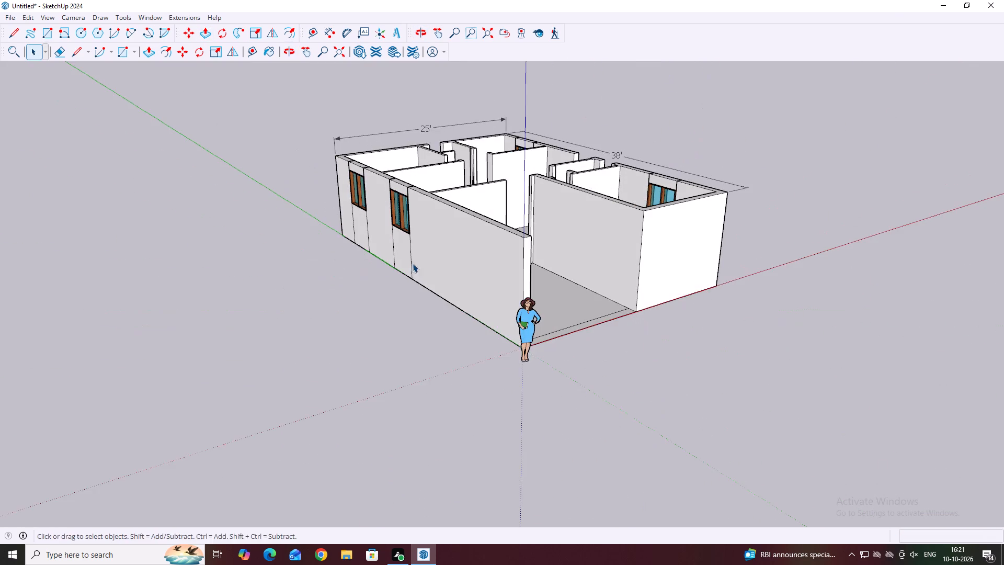
middle_click_drag(559, 259, 528, 289)
middle_click_drag(571, 216, 554, 250)
middle_click_drag(543, 298, 486, 303)
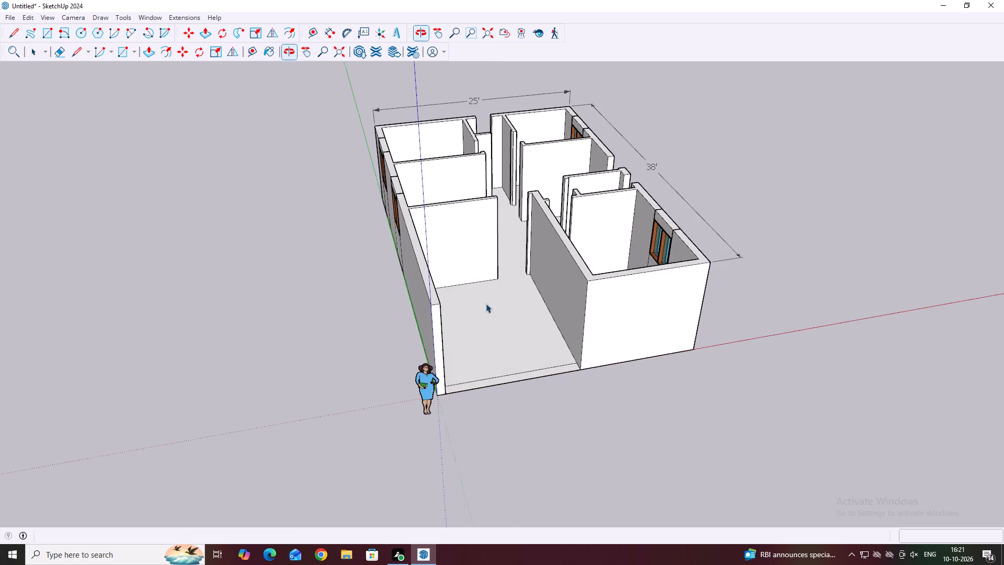
middle_click_drag(544, 269, 515, 270)
middle_click_drag(559, 253, 528, 315)
scroll(508, 287, "up", 8)
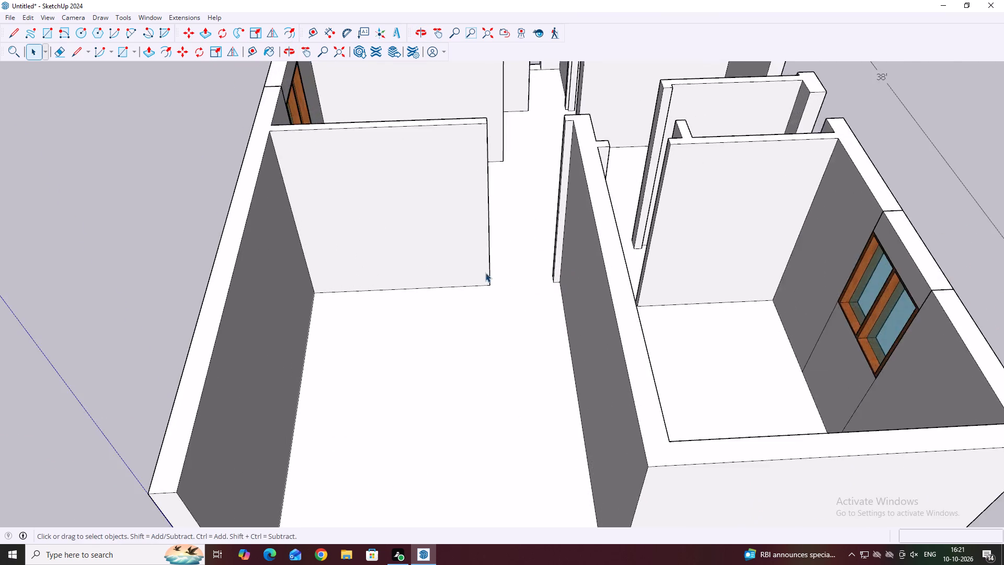
scroll(485, 273, "up", 2)
middle_click_drag(560, 281, 571, 303)
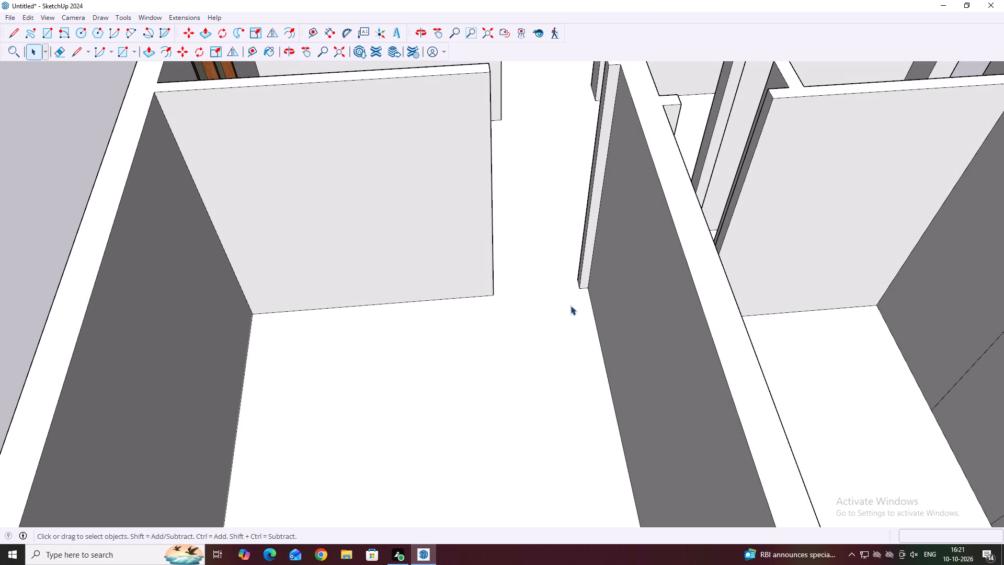
key("l")
scroll(510, 307, "up", 5)
key("Escape")
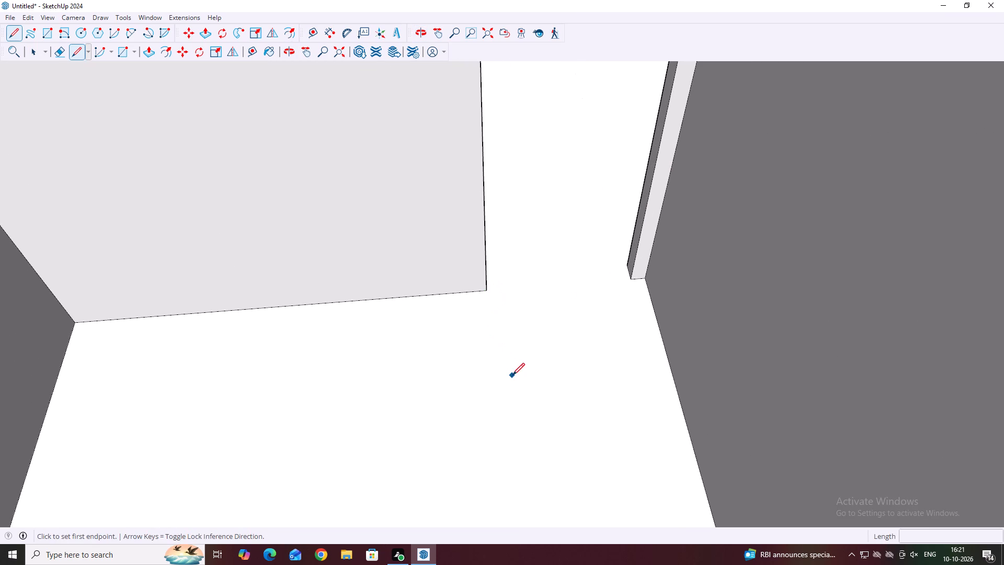
key("r")
scroll(497, 261, "up", 3)
left_click(486, 297)
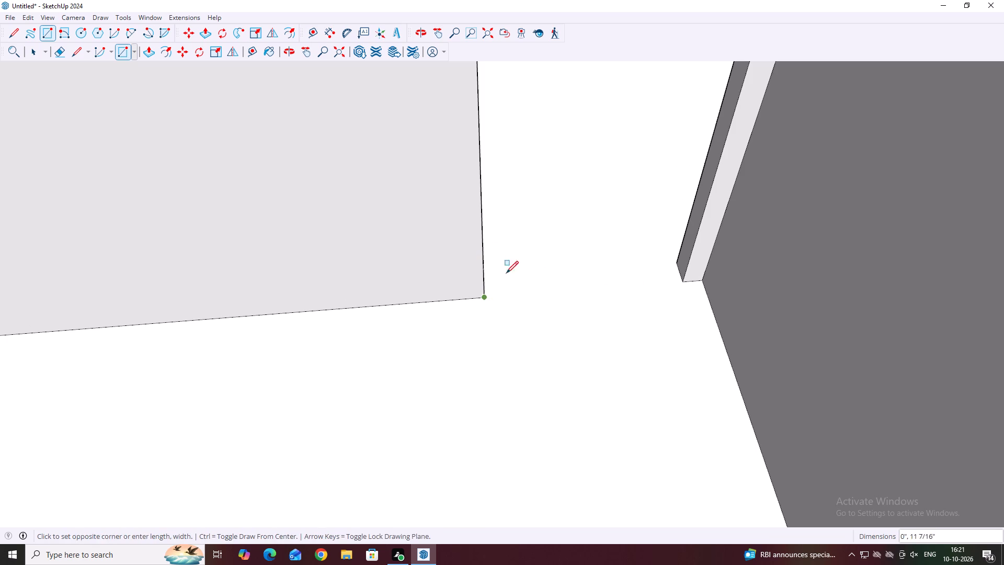
middle_click_drag(655, 295, 462, 272)
scroll(610, 320, "down", 19)
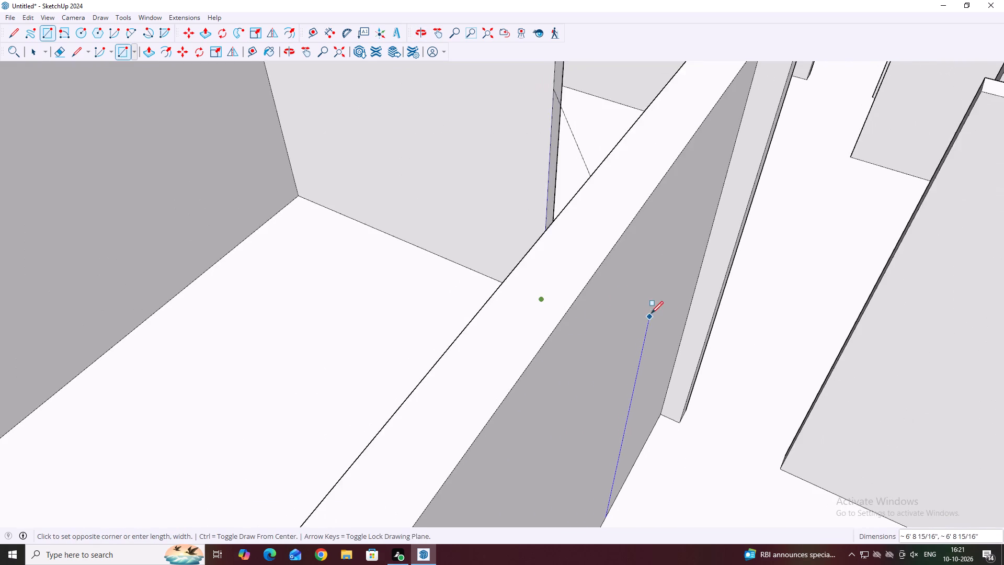
scroll(651, 313, "down", 3)
scroll(713, 334, "down", 6)
middle_click_drag(661, 249, 695, 331)
scroll(677, 300, "up", 3)
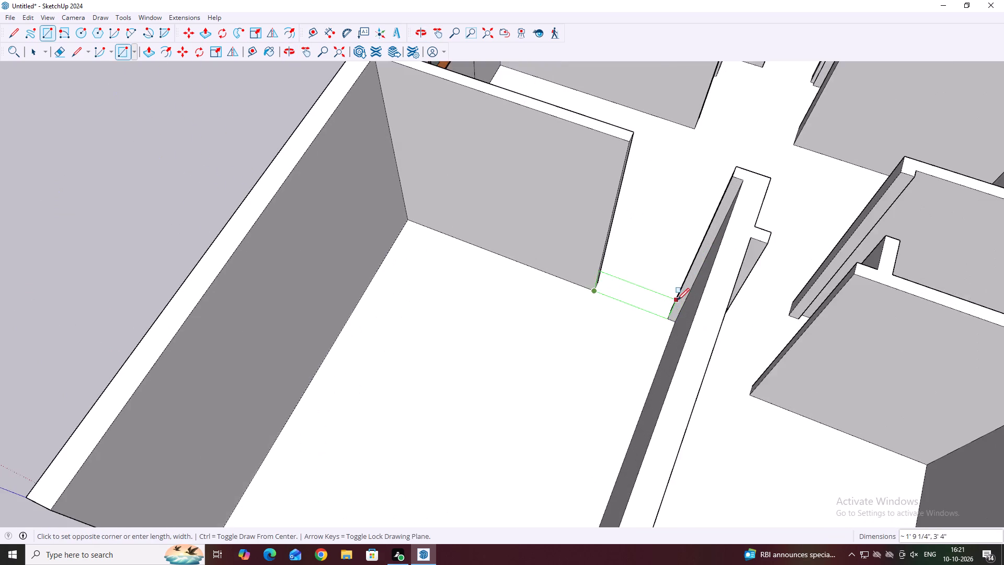
scroll(677, 300, "up", 19)
middle_click_drag(658, 327, 700, 378)
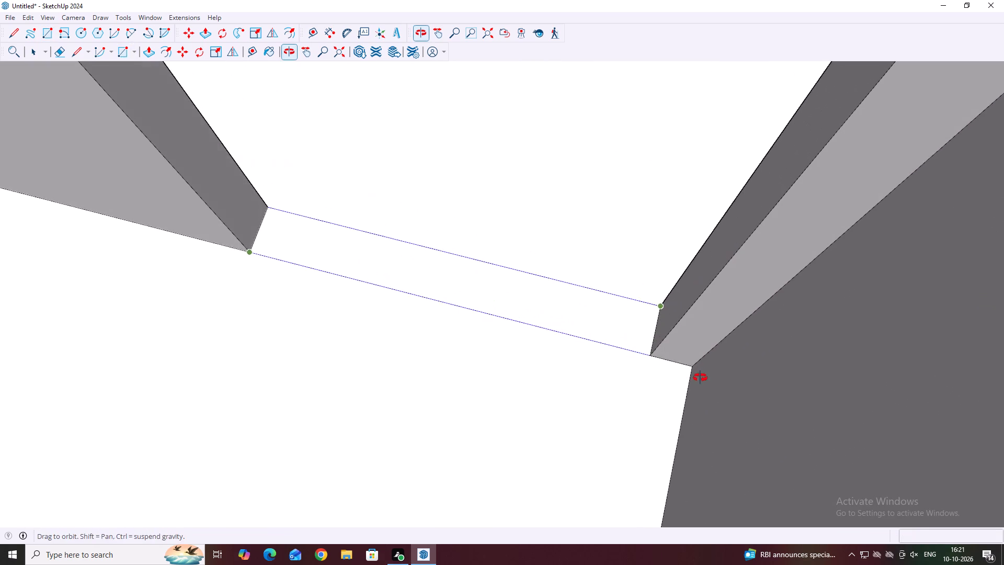
middle_click_drag(700, 378, 698, 376)
scroll(675, 306, "up", 2)
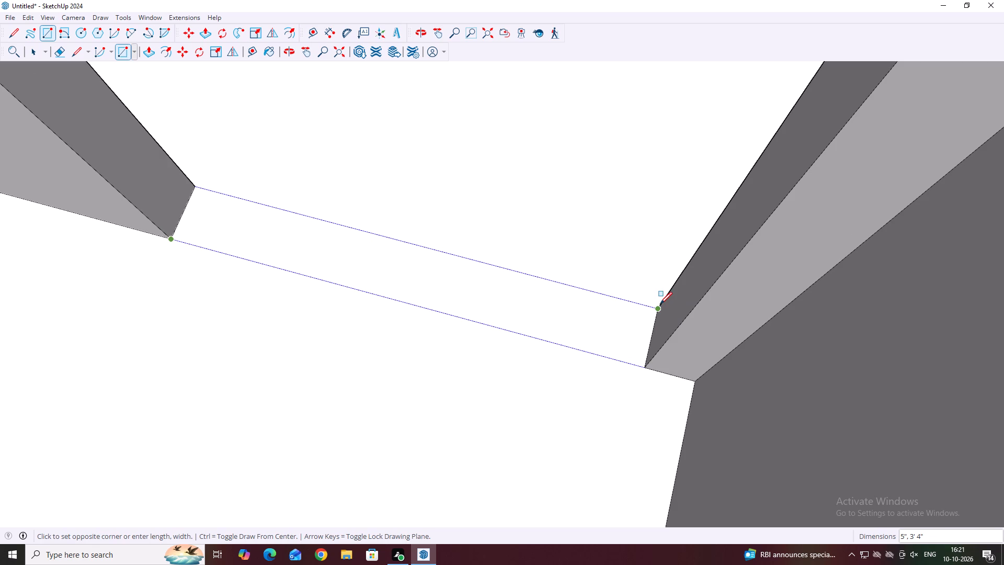
scroll(660, 303, "up", 12)
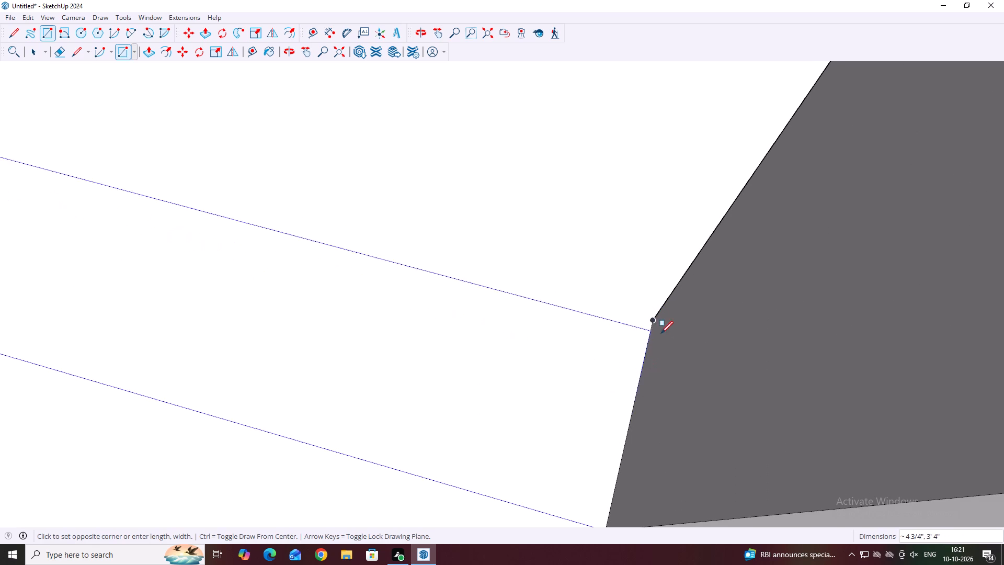
left_click(656, 318)
scroll(650, 295, "down", 13)
key("Escape")
key("space")
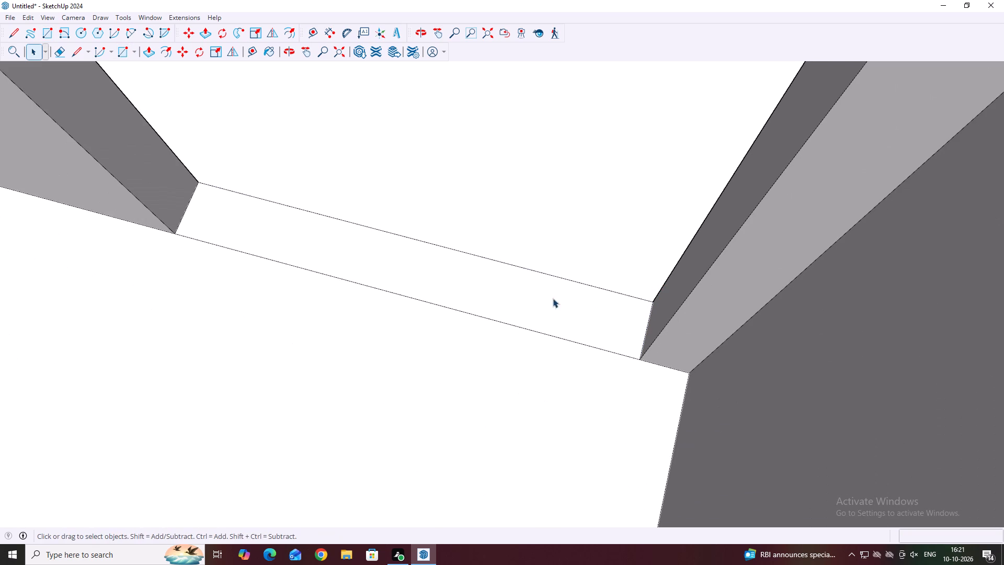
Make the doorway floor rectangle and its edges into a component.
left_click(514, 299)
double_click(521, 290)
right_click(521, 290)
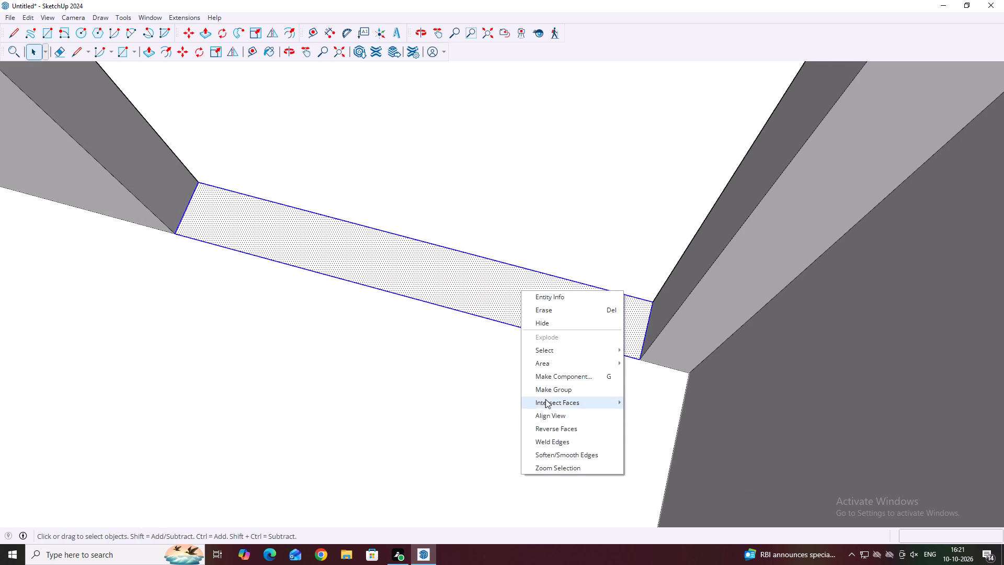
left_click(563, 376)
left_click(508, 405)
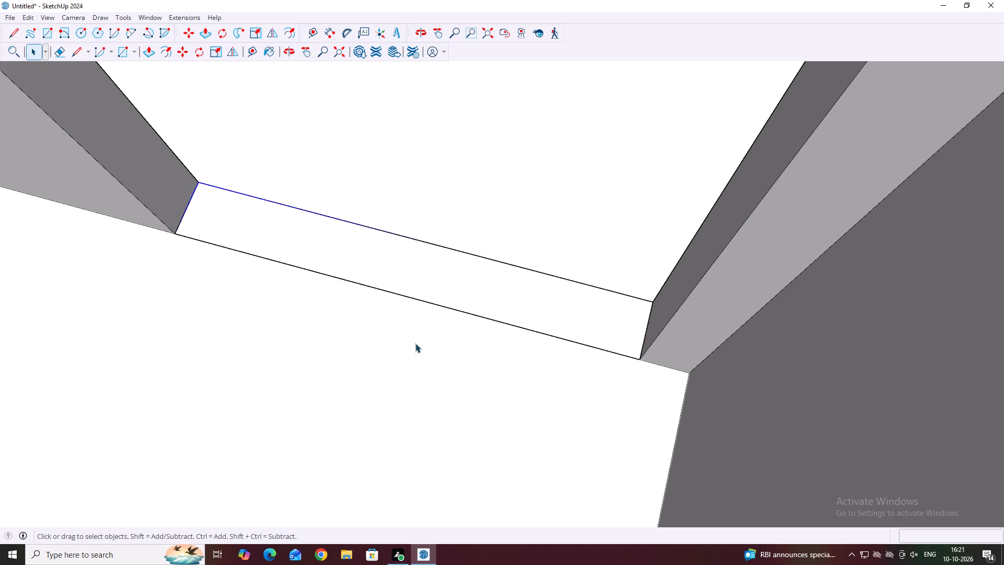
Push/Pull the face inside the doorway component up 1', then leave component editing.
double_click(215, 226)
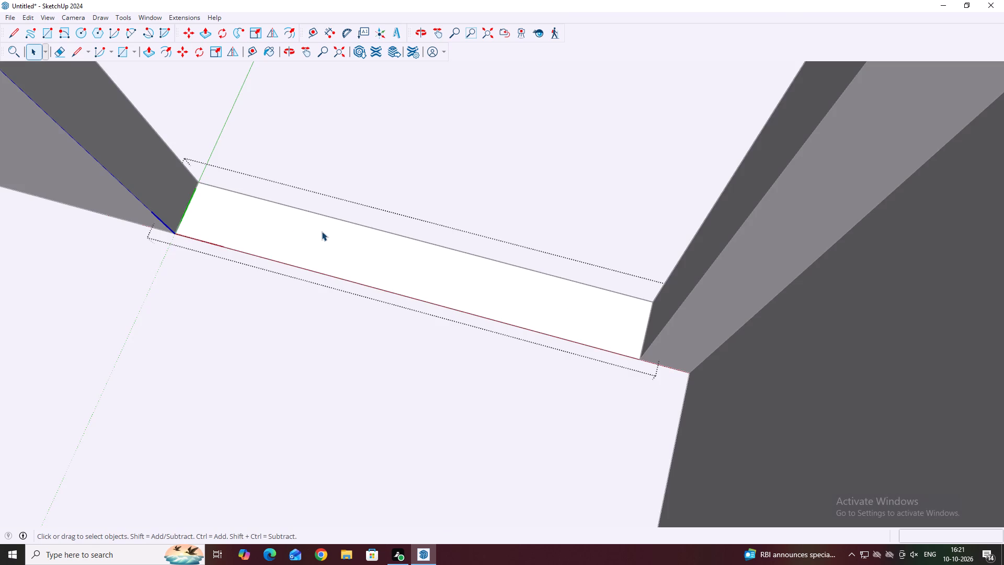
left_click(322, 231)
key("p")
left_click(379, 256)
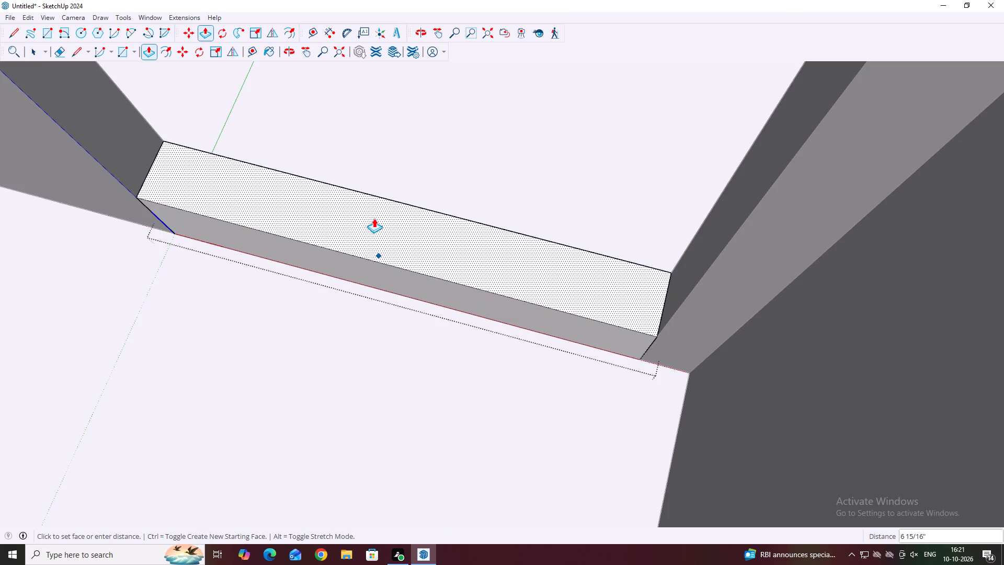
type("1'")
key("Return")
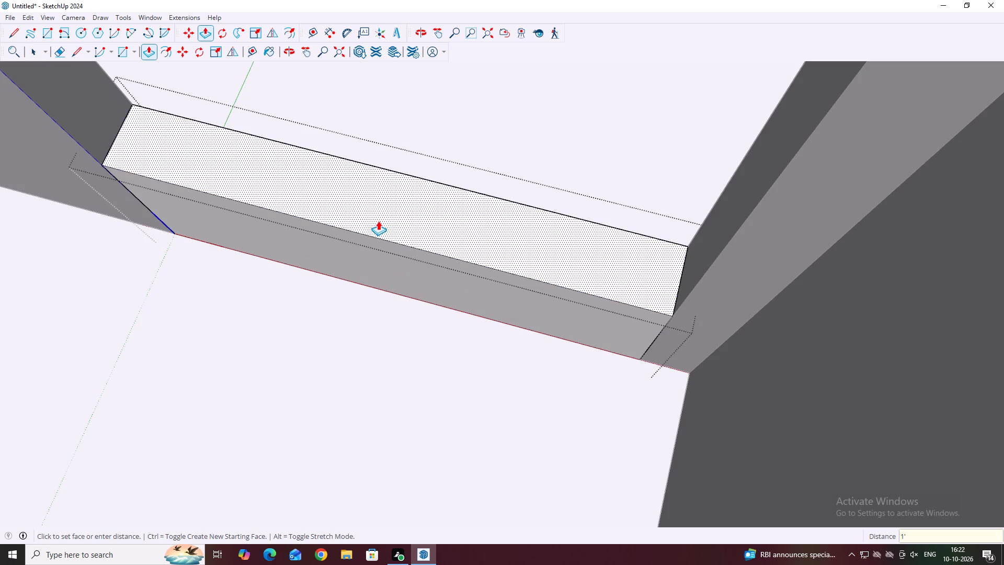
key("space")
scroll(423, 245, "down", 7)
middle_click_drag(479, 270, 530, 162)
left_click(526, 334)
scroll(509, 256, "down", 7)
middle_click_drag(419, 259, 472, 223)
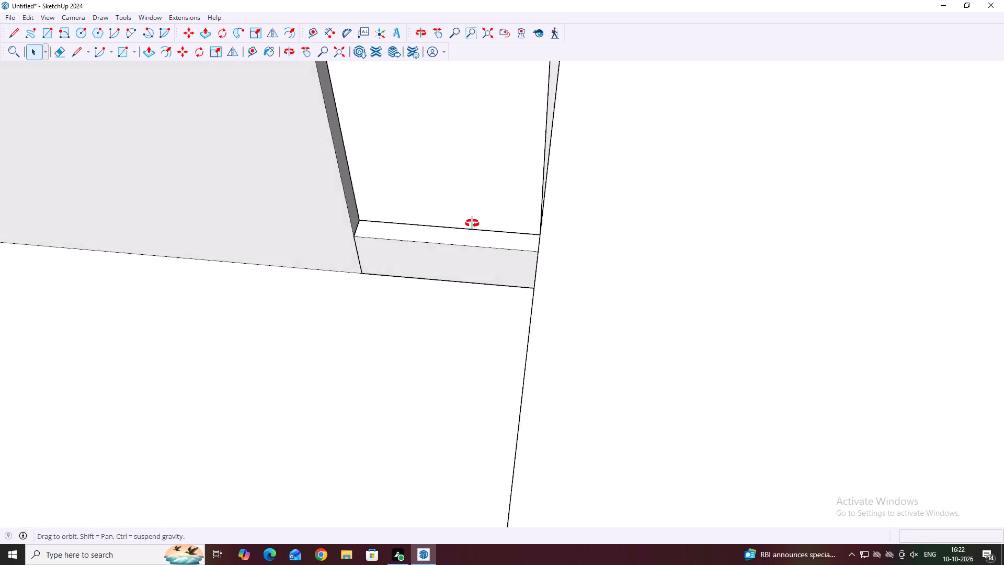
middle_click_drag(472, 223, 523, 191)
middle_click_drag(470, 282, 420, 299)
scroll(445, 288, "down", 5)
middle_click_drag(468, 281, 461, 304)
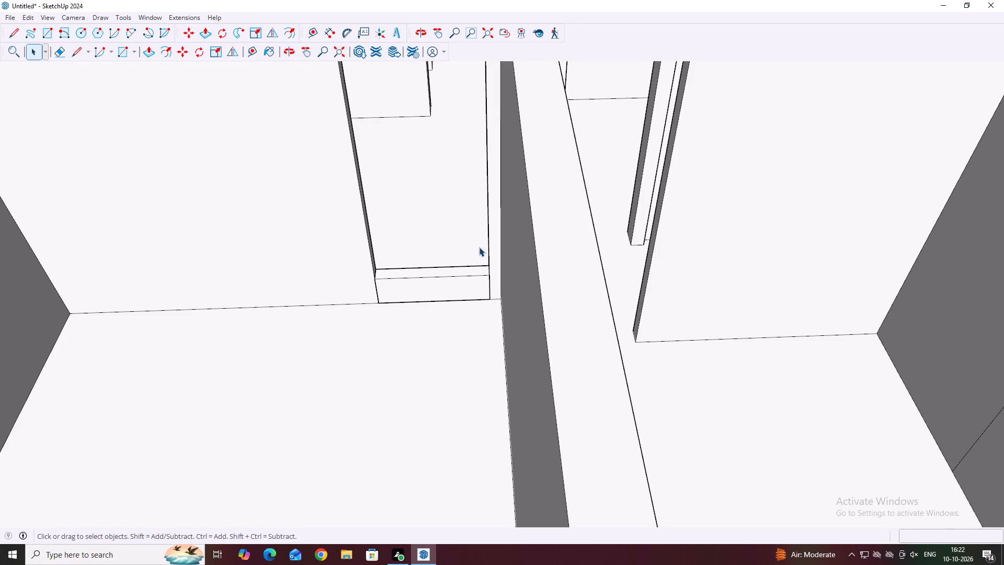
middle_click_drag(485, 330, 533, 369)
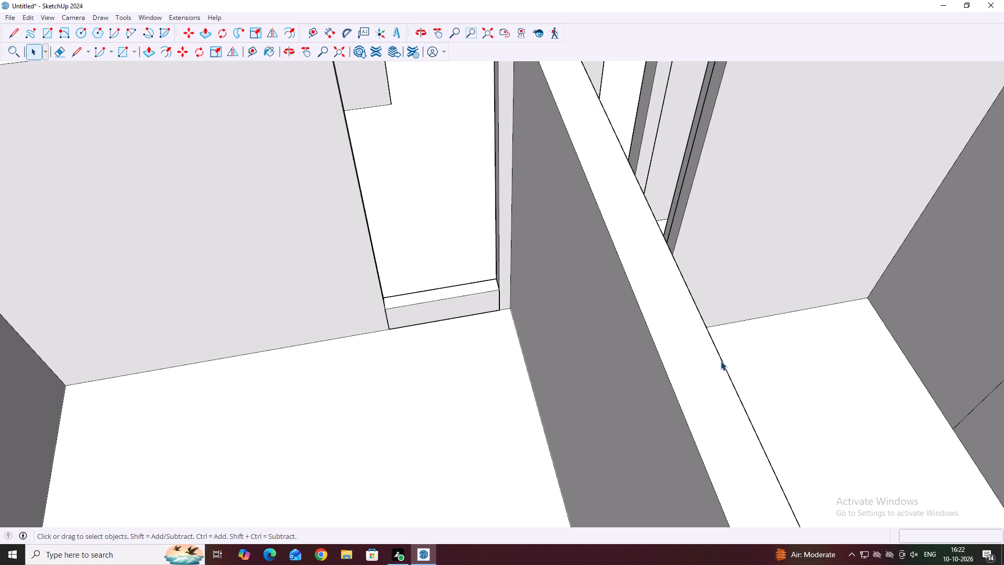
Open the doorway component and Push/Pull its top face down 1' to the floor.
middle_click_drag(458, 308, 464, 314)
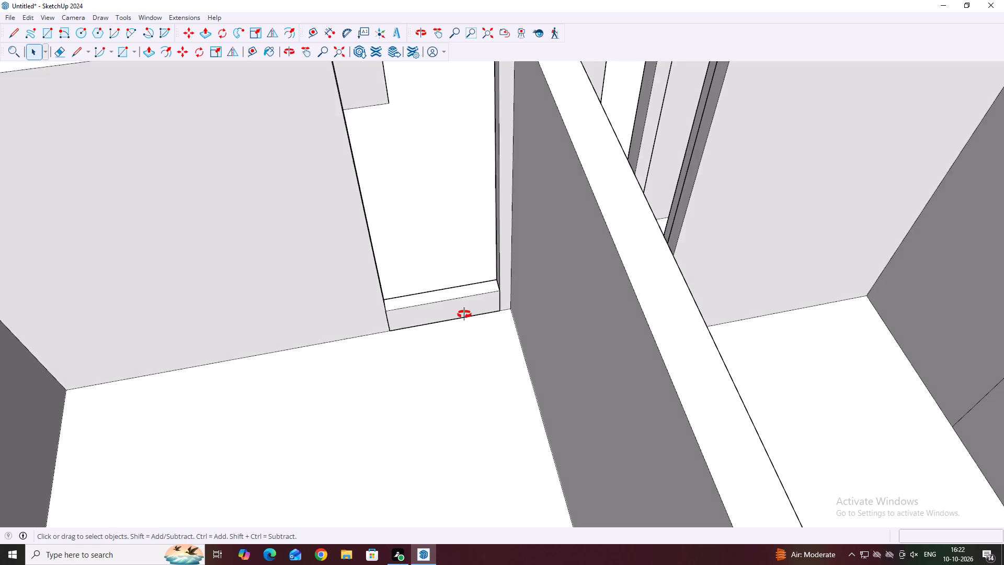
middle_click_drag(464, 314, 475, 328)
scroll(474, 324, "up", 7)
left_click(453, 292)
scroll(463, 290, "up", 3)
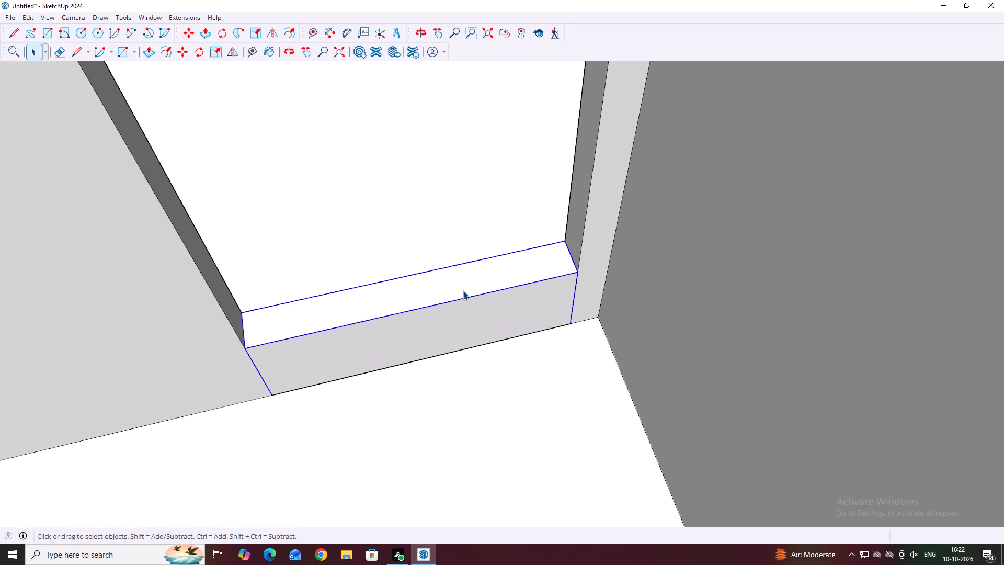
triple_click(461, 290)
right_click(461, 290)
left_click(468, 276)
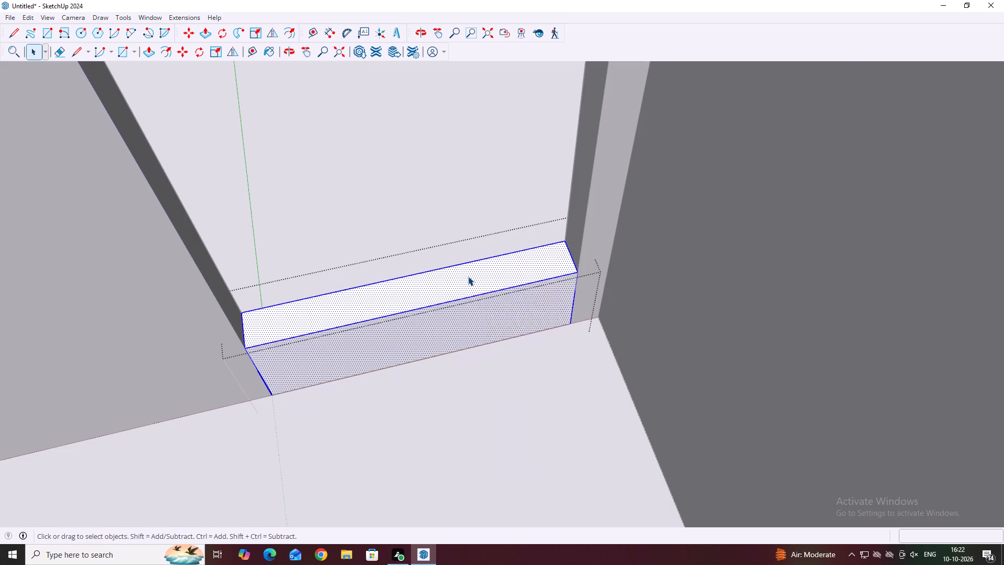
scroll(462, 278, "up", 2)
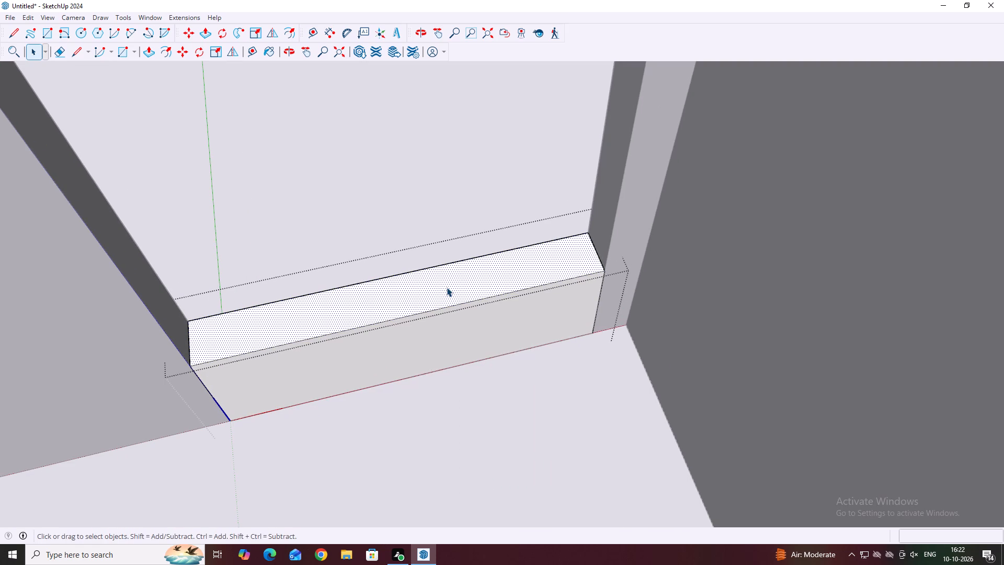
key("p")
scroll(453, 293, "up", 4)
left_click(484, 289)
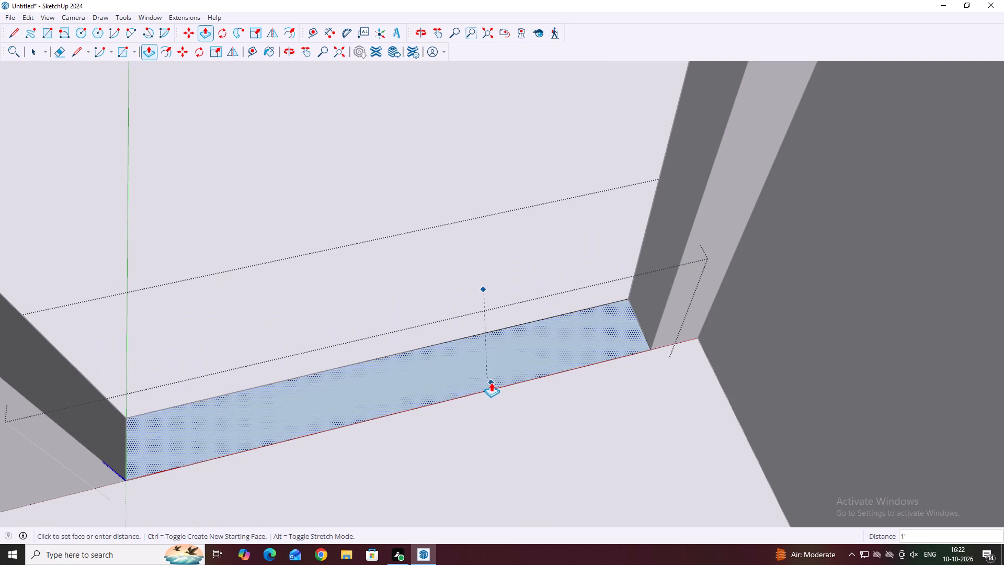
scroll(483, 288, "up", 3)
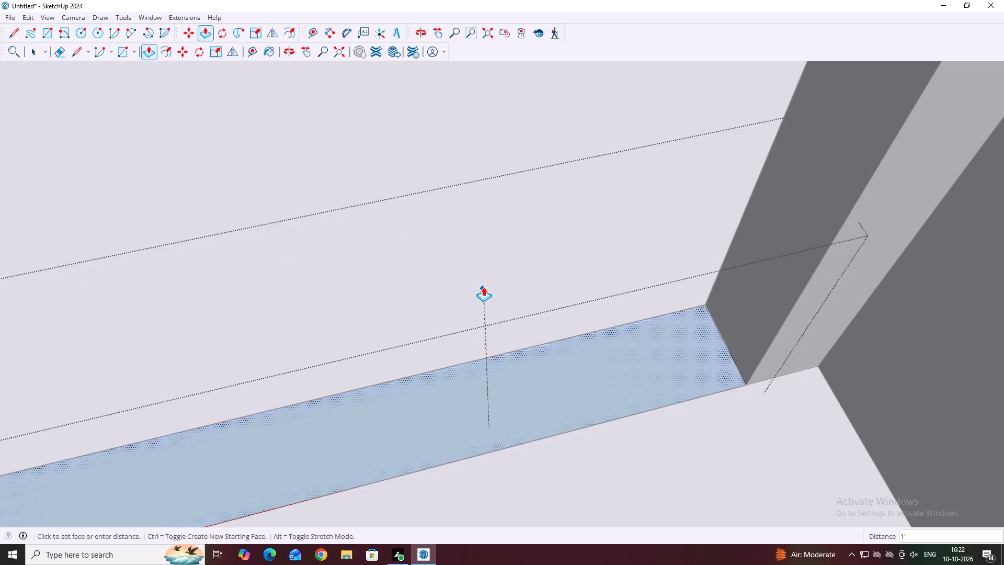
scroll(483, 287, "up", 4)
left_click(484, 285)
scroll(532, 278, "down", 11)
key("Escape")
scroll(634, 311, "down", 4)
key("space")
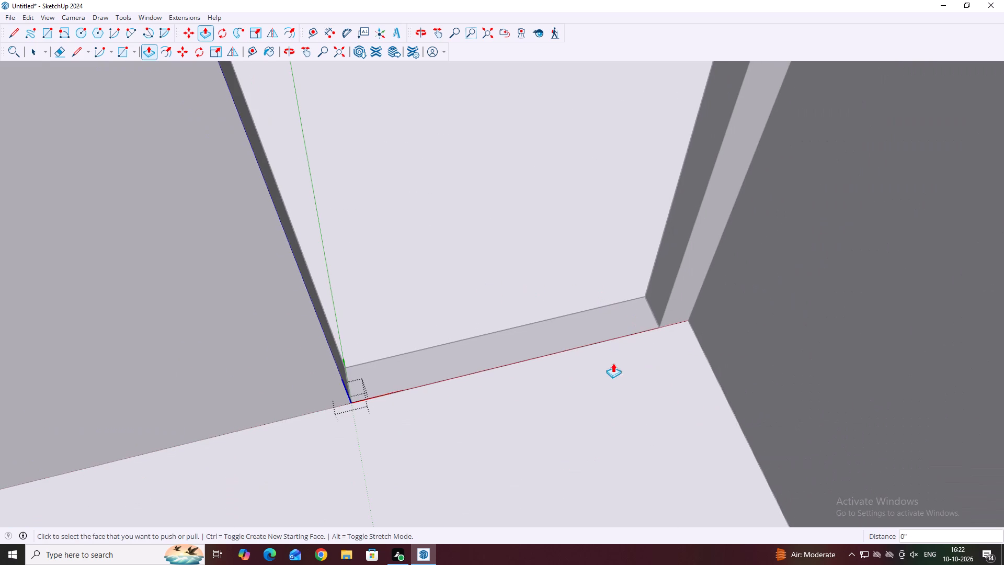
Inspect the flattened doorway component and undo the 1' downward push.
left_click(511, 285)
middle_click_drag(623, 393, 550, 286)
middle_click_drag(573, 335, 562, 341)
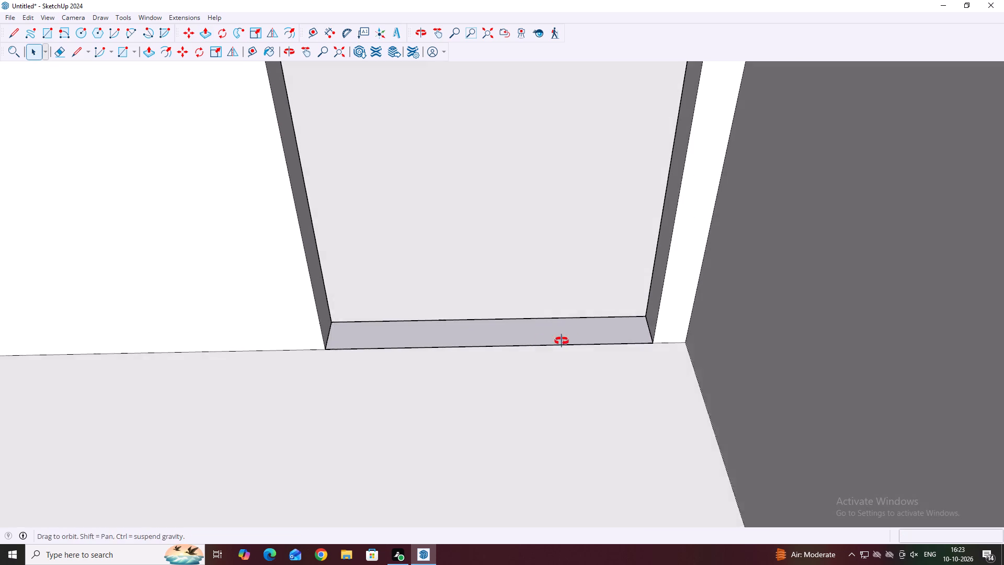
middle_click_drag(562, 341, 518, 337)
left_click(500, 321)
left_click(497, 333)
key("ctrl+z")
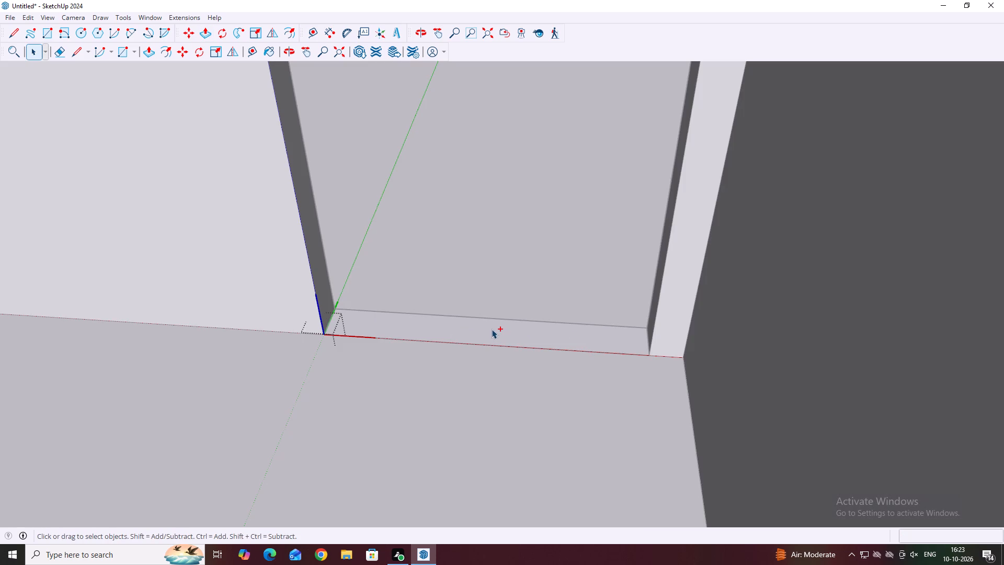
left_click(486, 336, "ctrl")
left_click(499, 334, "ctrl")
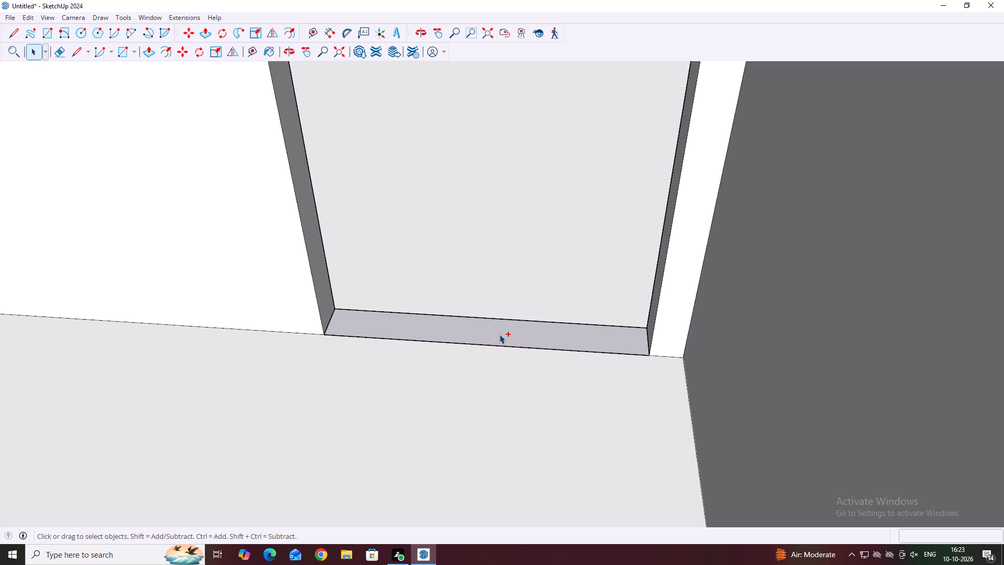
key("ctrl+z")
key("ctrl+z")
Push/Pull the top face of the doorway component down 11", then leave component editing.
left_click(567, 258)
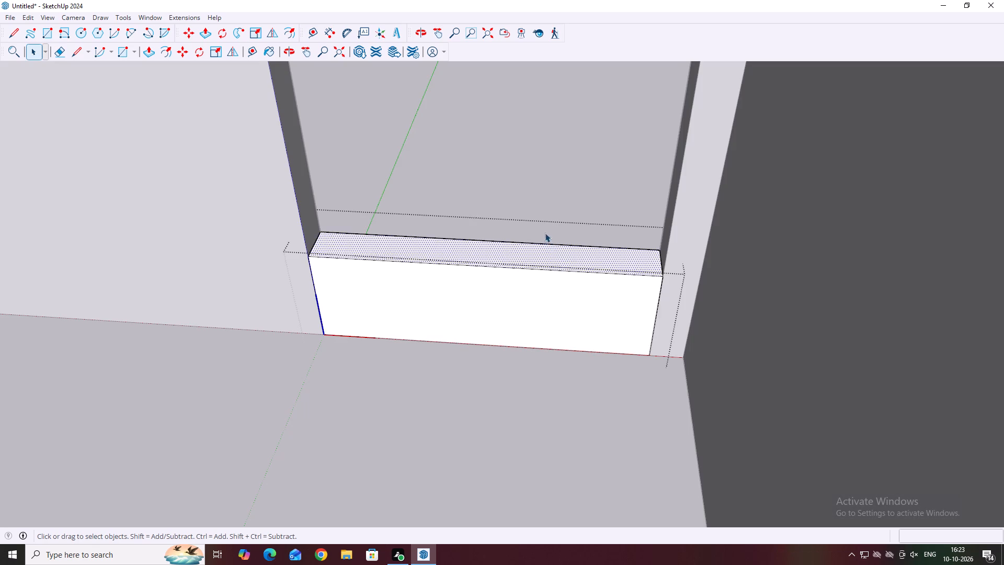
middle_click_drag(545, 244, 551, 290)
key("p")
scroll(595, 311, "up", 4)
left_click(596, 260)
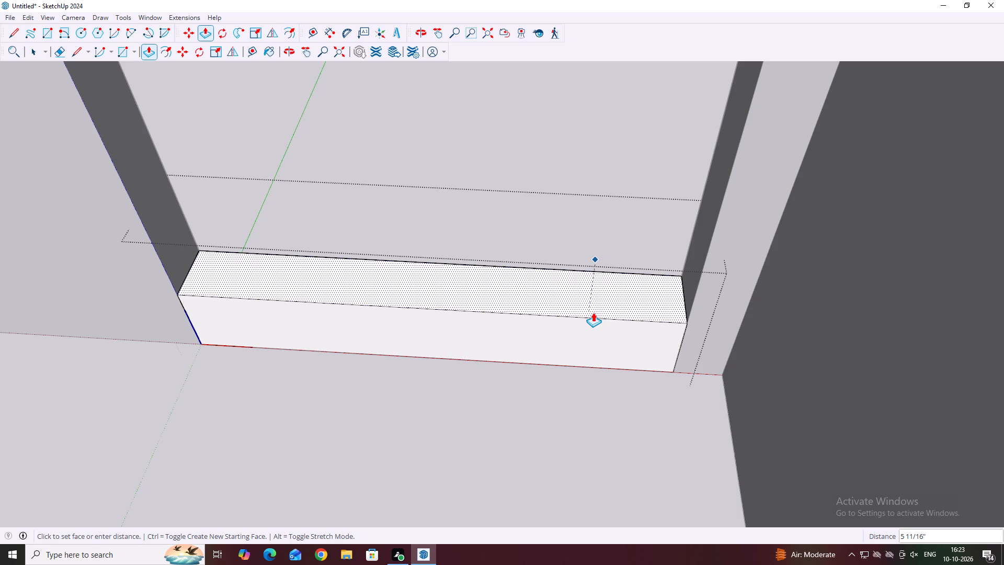
type("11")
key("Return")
key("Escape")
scroll(582, 299, "down", 3)
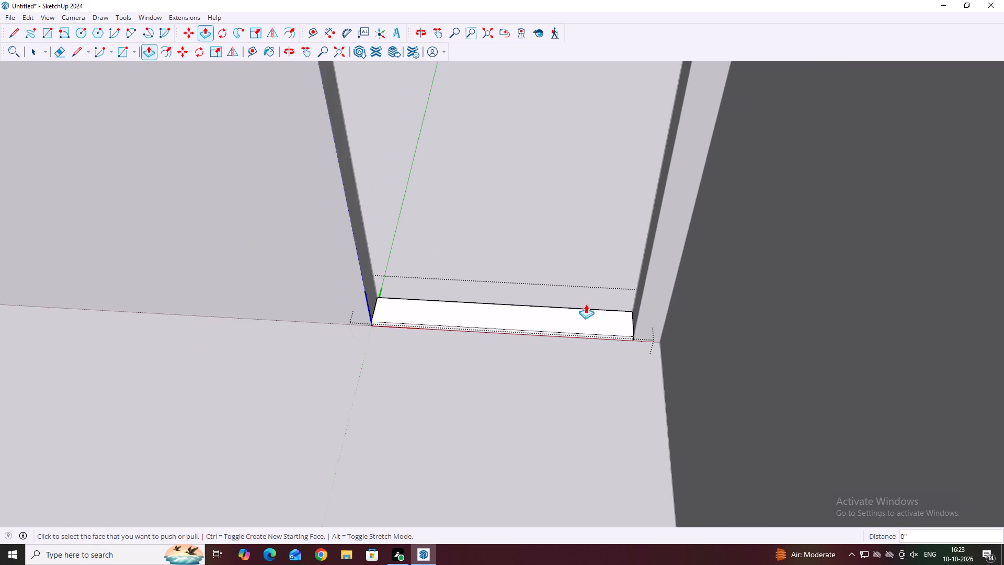
scroll(586, 304, "down", 7)
key("space")
left_click(571, 353)
Examine the lowered doorway threshold from inside the open front room and from outside the house.
middle_click_drag(489, 343, 545, 279)
scroll(652, 291, "down", 4)
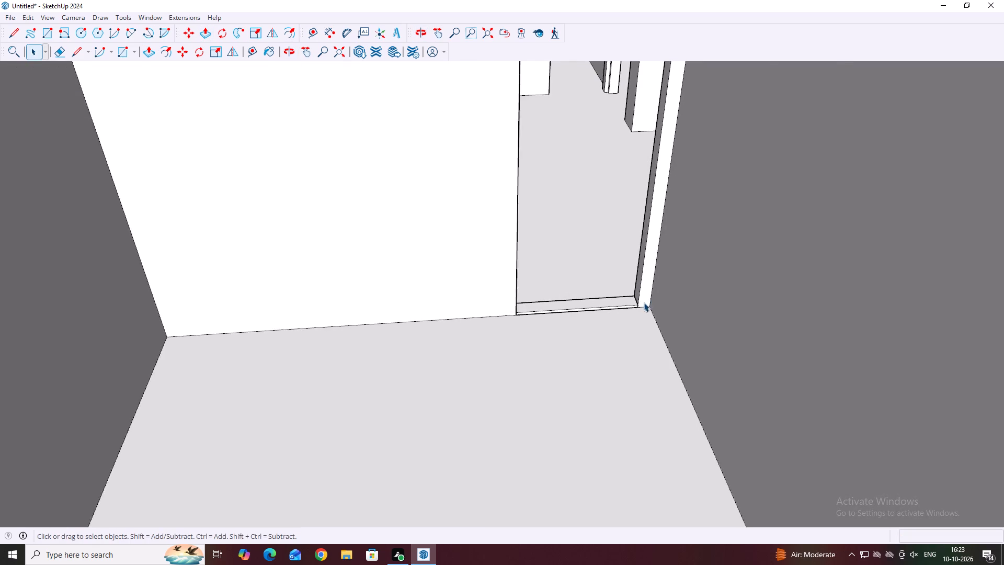
scroll(644, 302, "down", 1)
scroll(612, 263, "down", 3)
middle_click_drag(637, 272, 557, 214)
middle_click_drag(519, 265, 538, 273)
scroll(556, 279, "down", 7)
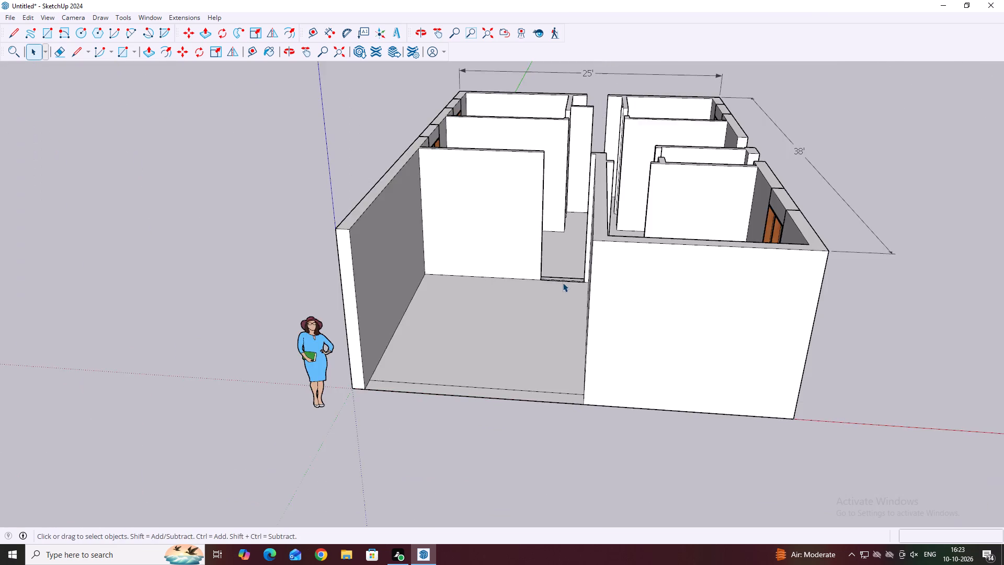
scroll(563, 282, "down", 3)
scroll(558, 268, "up", 8)
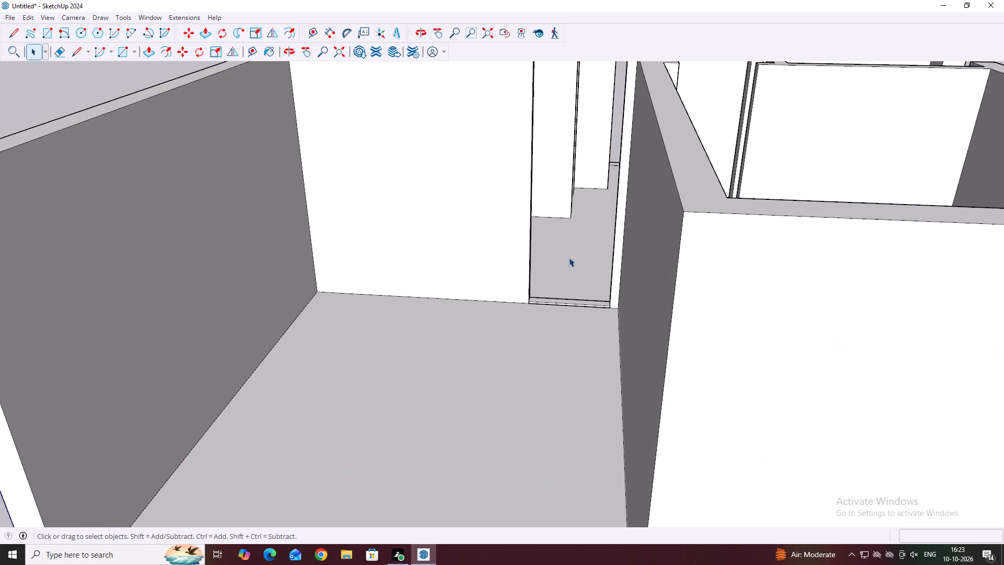
middle_click_drag(565, 279, 539, 304)
scroll(529, 318, "down", 3)
middle_click_drag(529, 319, 531, 331)
scroll(531, 319, "up", 3)
left_click(543, 319)
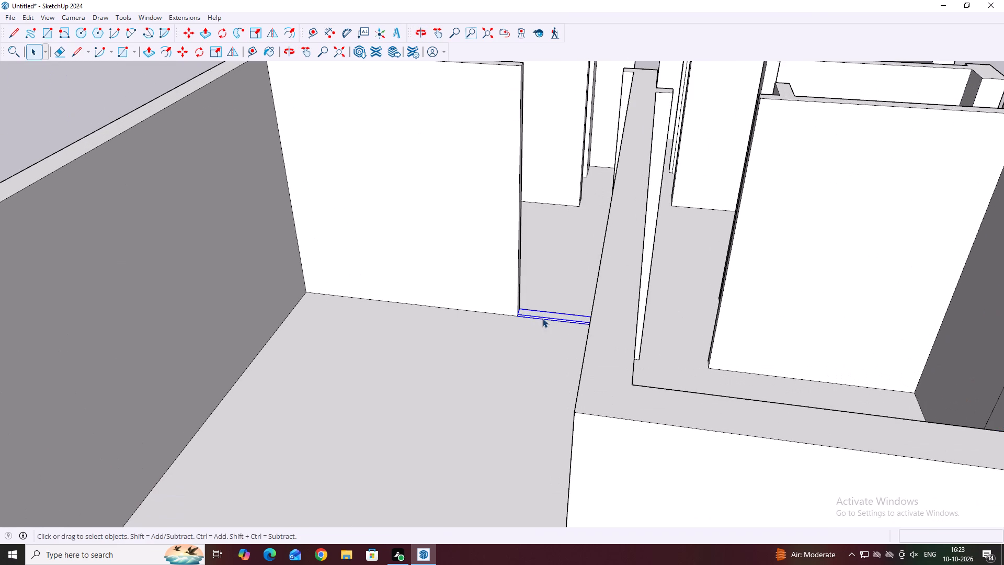
scroll(542, 310, "up", 2)
key("Escape")
left_click(547, 351)
scroll(506, 292, "down", 4)
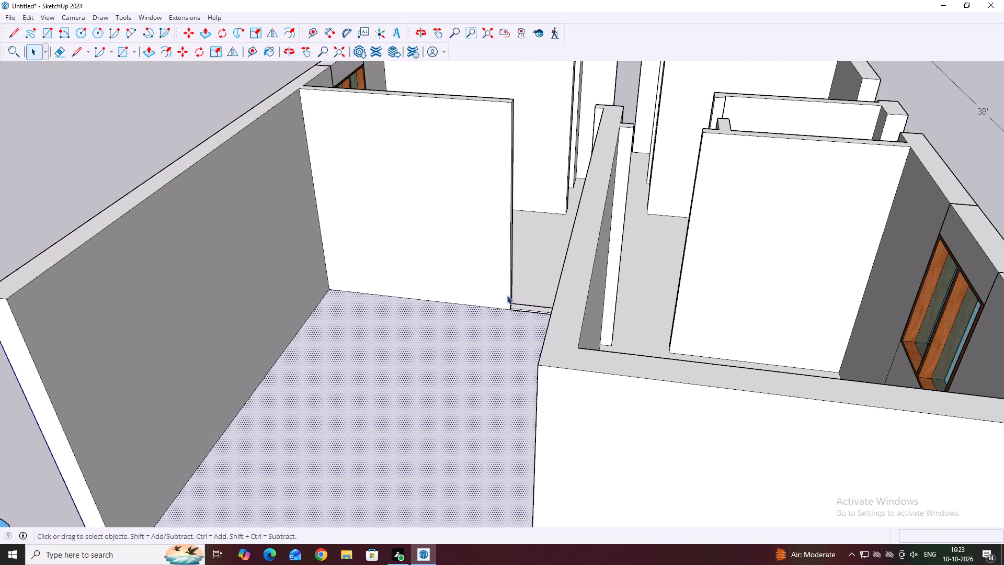
Draw an upright 6' by 4' rectangle across the doorway, starting from the threshold's front upper corner.
key("r")
scroll(512, 292, "up", 6)
left_click(508, 315)
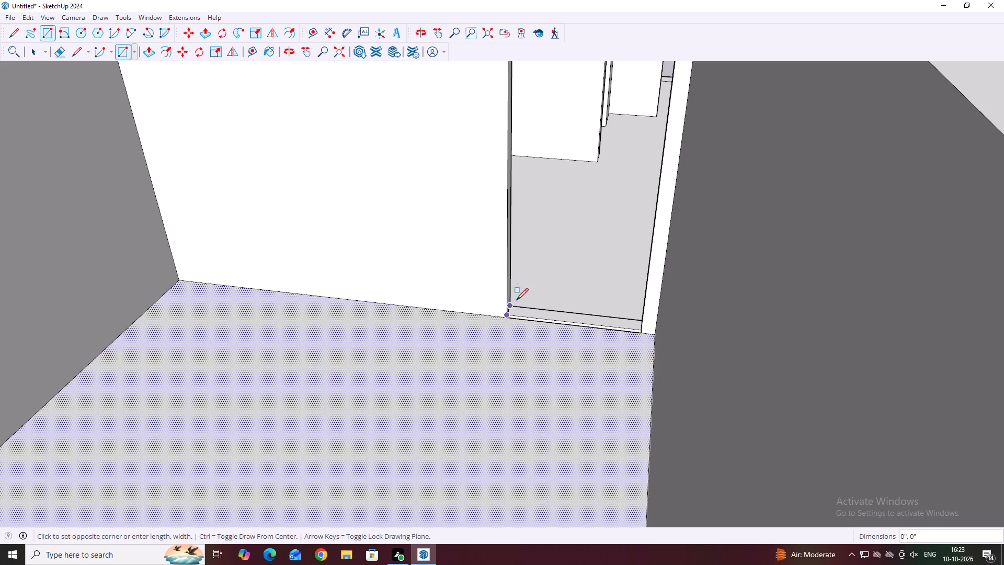
scroll(643, 329, "up", 6)
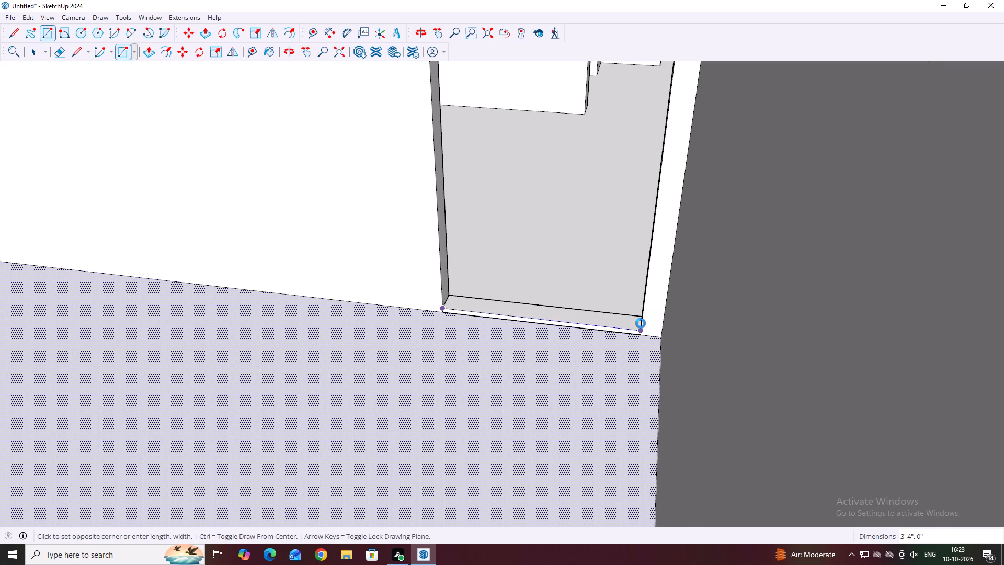
scroll(634, 240, "down", 8)
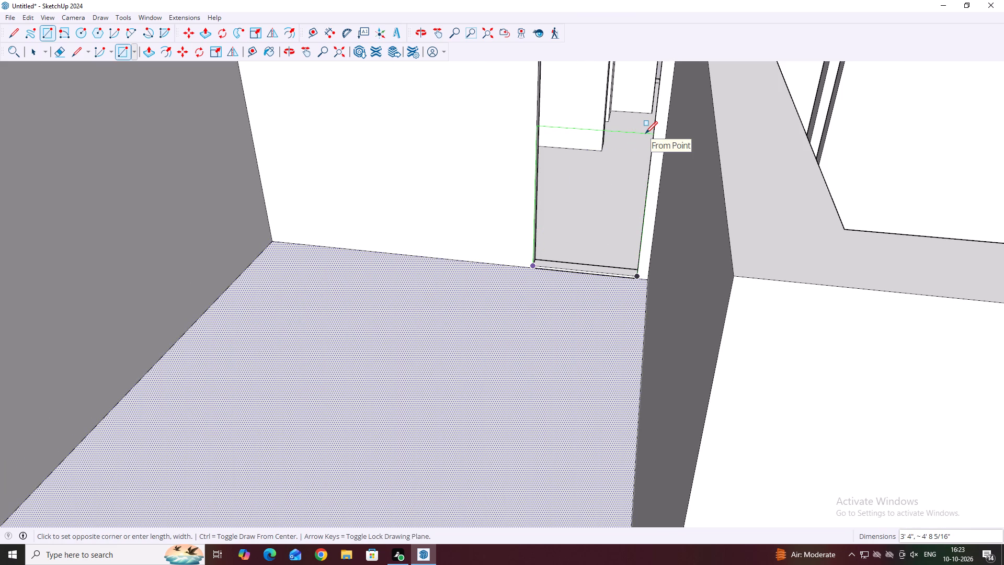
type("6'")
key("comma")
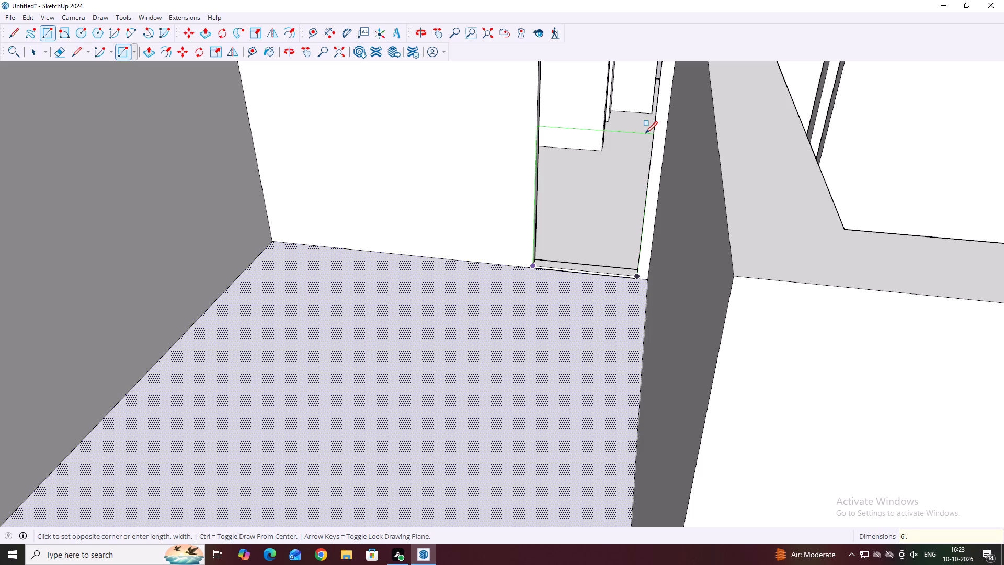
type("4'")
key("Return")
key("space")
Delete the rectangle's stray top edge on the narrow wall strip between the doorway and the side wall.
left_click(669, 220)
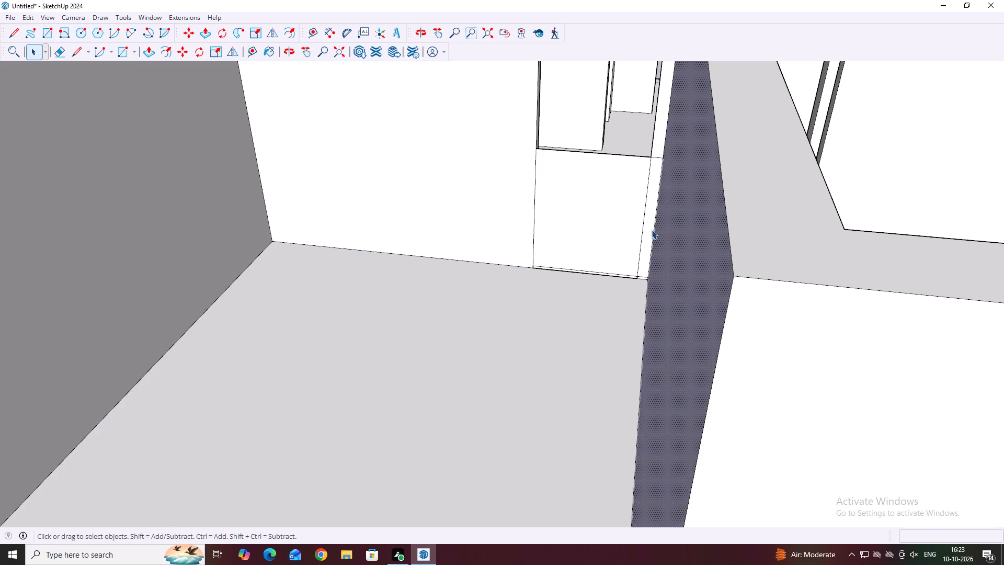
scroll(637, 231, "up", 3)
left_click(623, 190)
left_click(673, 128)
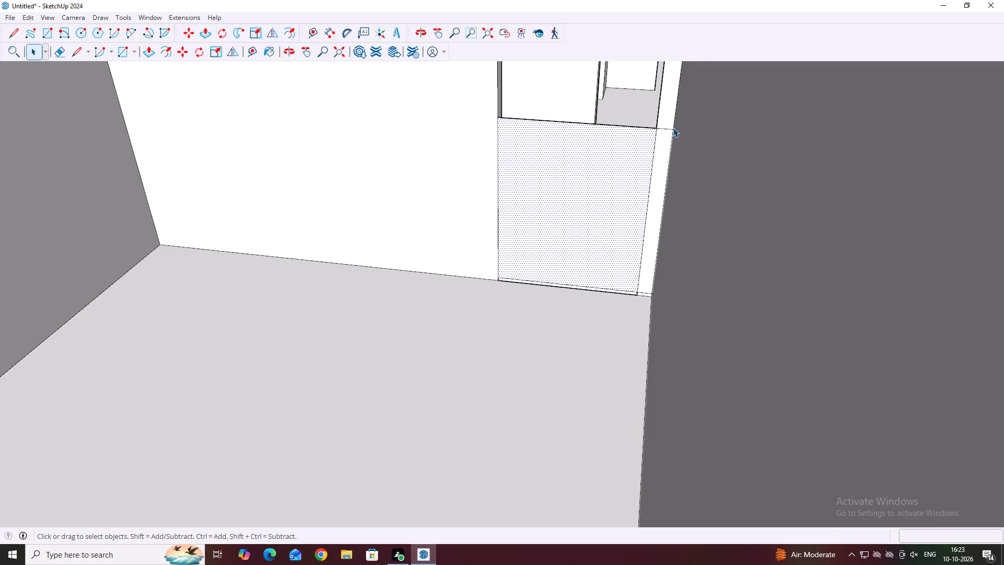
left_click(670, 128)
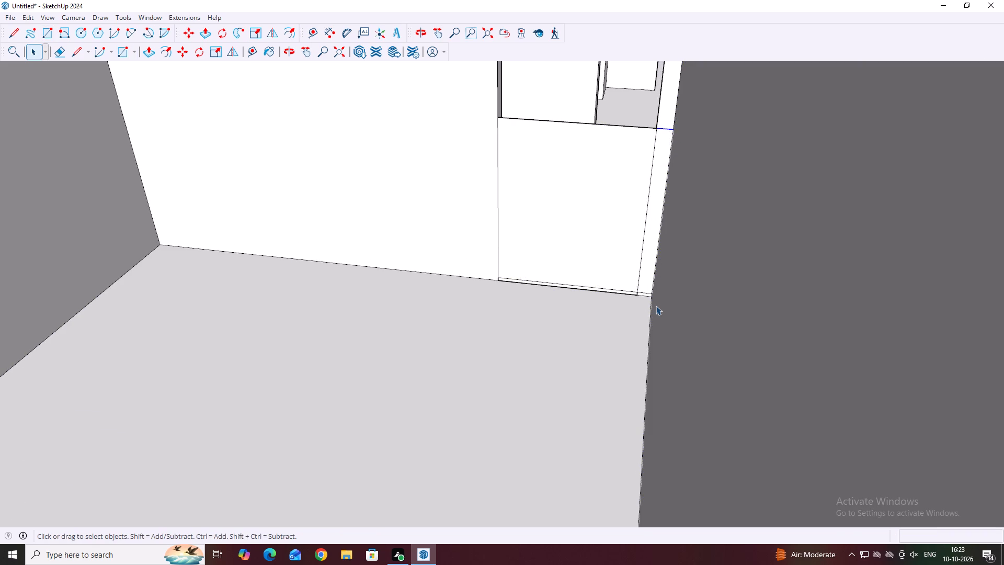
key("Delete")
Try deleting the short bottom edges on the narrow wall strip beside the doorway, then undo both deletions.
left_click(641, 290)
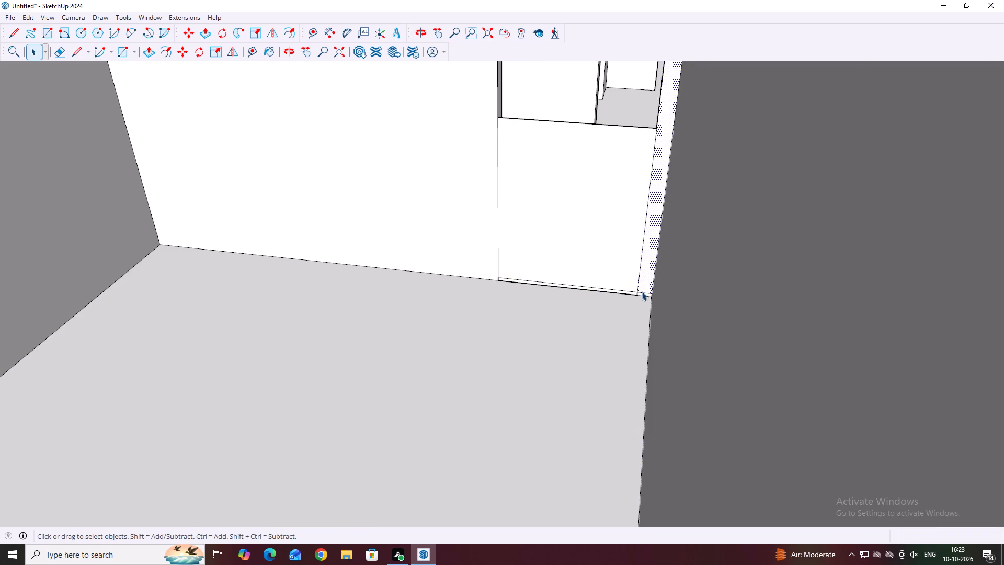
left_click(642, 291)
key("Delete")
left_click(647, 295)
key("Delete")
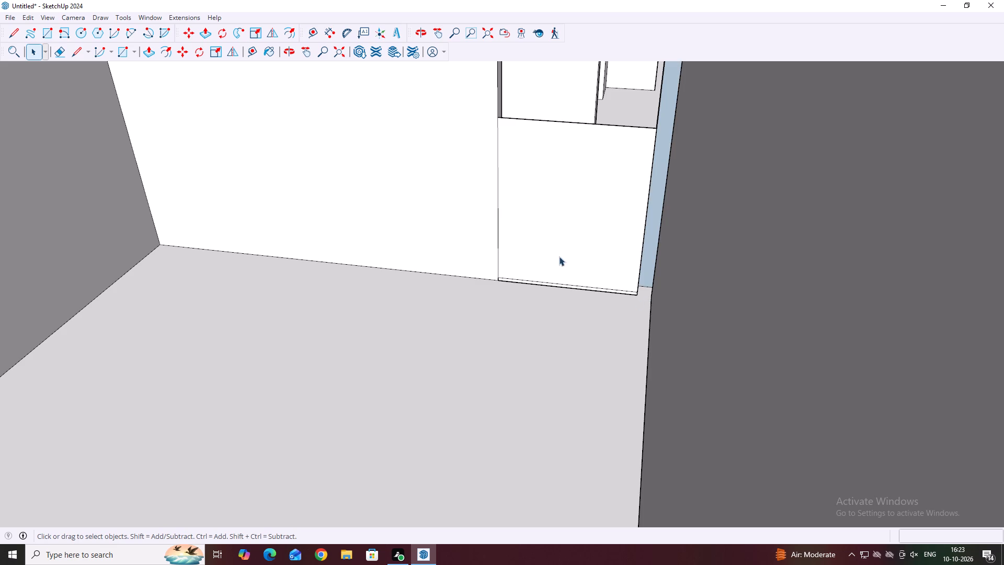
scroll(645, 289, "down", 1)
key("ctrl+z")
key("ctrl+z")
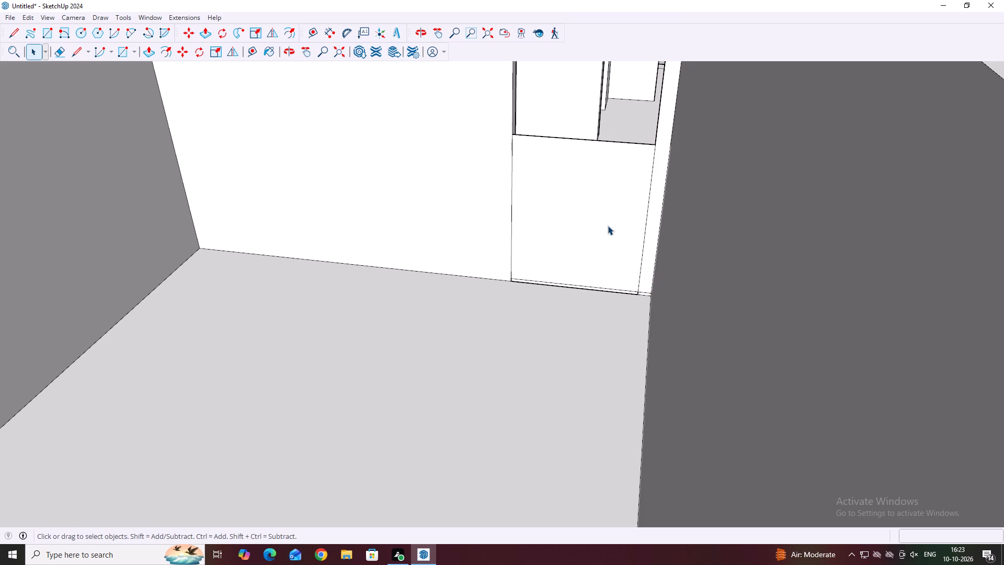
Make the upright doorway face and its edges into a component.
double_click(608, 225)
right_click(605, 237)
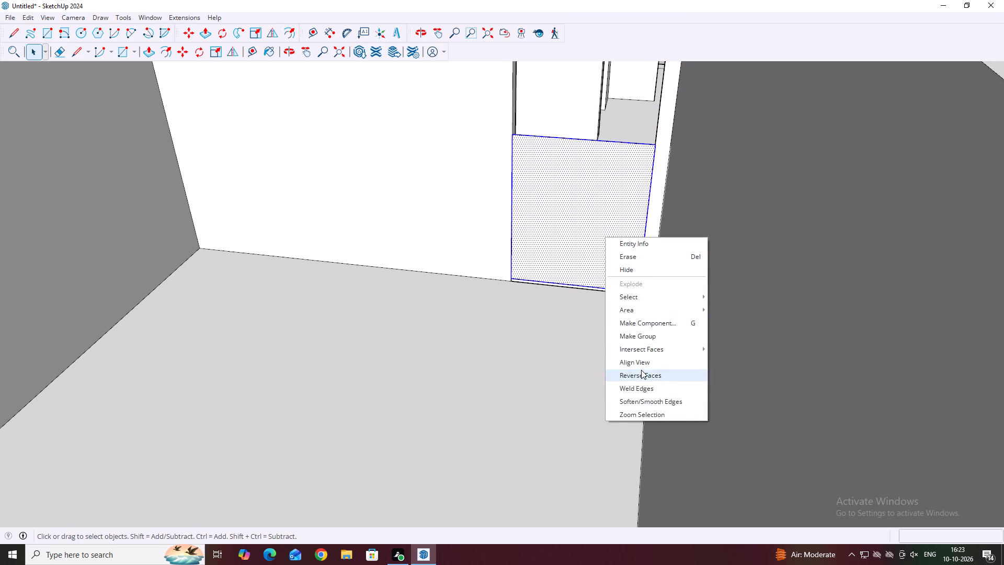
left_click(651, 326)
left_click(515, 403)
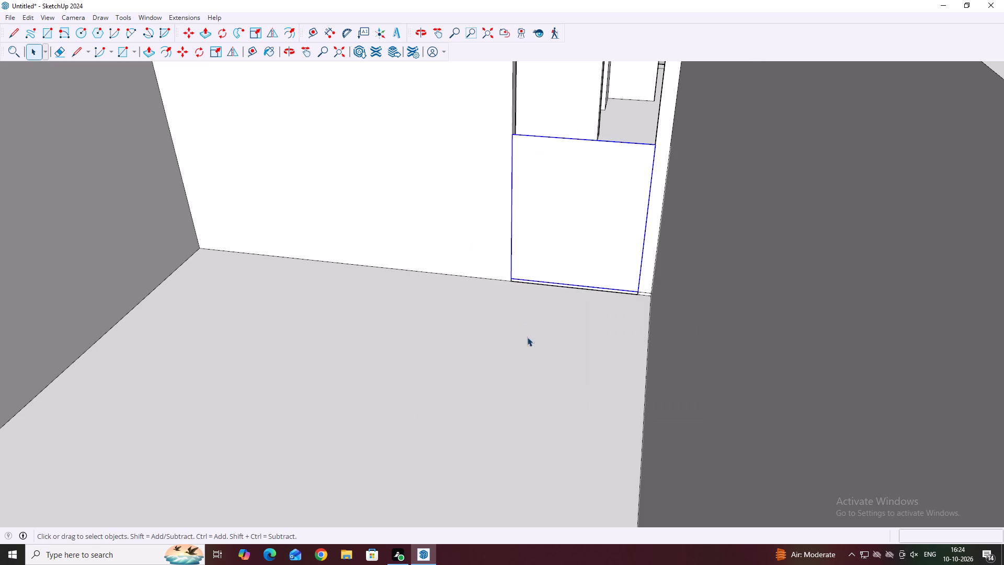
Open the upright doorway panel component and examine it from both sides of the wall.
scroll(500, 273, "up", 3)
left_click(537, 272)
double_click(543, 248)
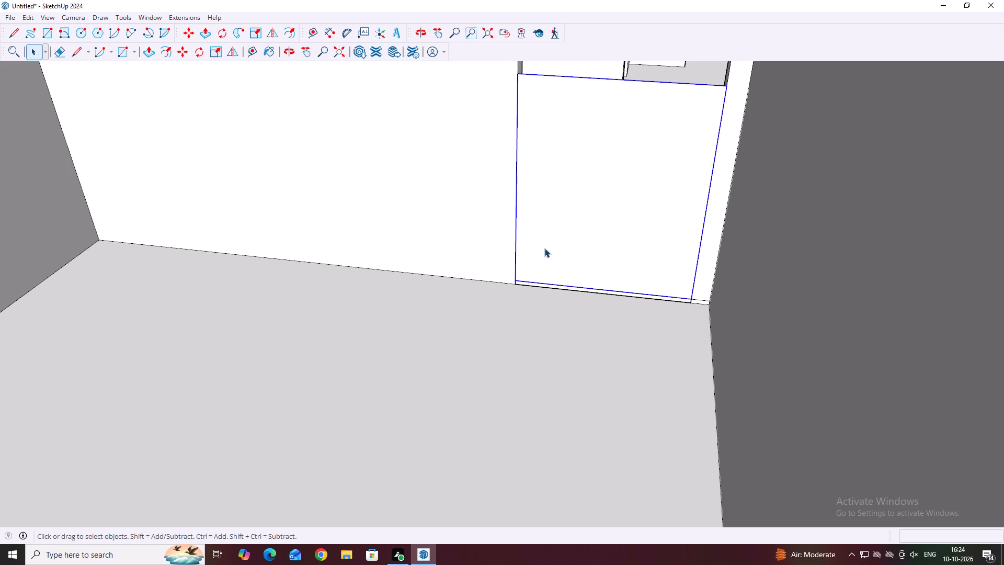
double_click(549, 244)
left_click(566, 236)
scroll(587, 234, "down", 2)
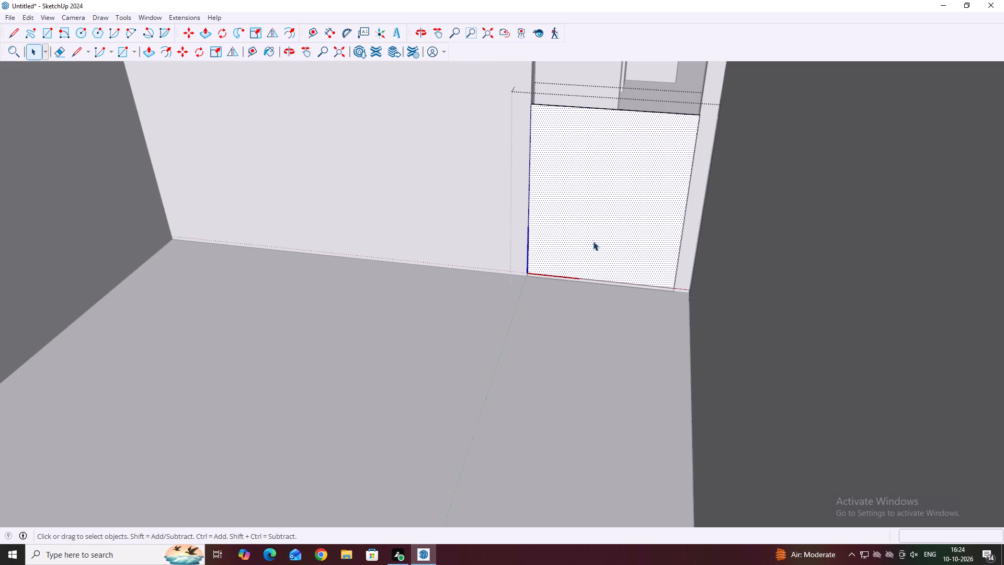
middle_click_drag(600, 213, 489, 220)
middle_click_drag(574, 246, 481, 246)
scroll(598, 251, "down", 6)
middle_click_drag(621, 251, 578, 265)
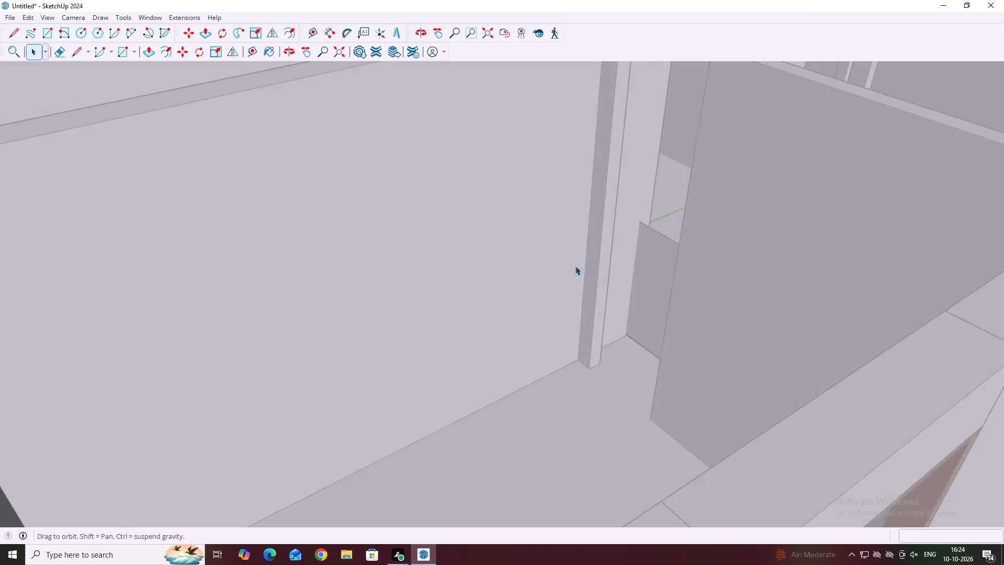
middle_click_drag(633, 257, 576, 270)
scroll(604, 266, "down", 3)
middle_click_drag(716, 253, 430, 269)
middle_click_drag(646, 256, 504, 241)
middle_click_drag(721, 284, 651, 274)
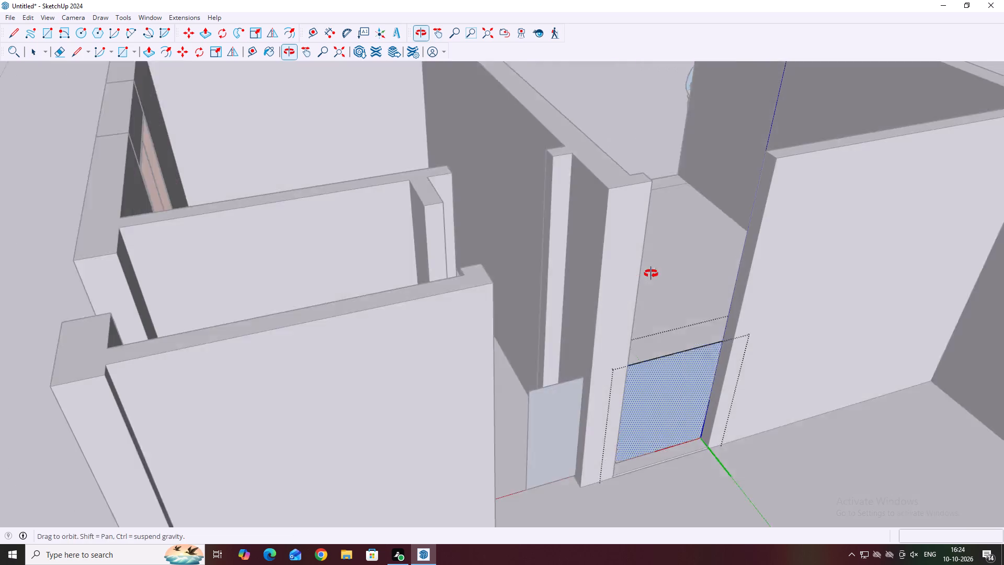
middle_click_drag(651, 274, 622, 269)
middle_click_drag(663, 360, 583, 294)
middle_click_drag(603, 376, 622, 292)
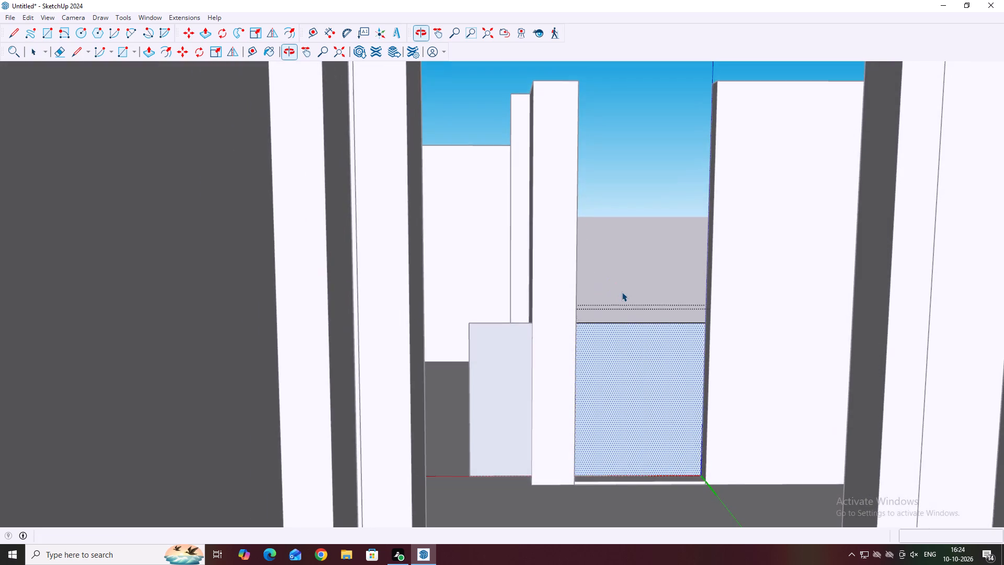
scroll(625, 291, "down", 2)
middle_click(667, 308)
key("Escape")
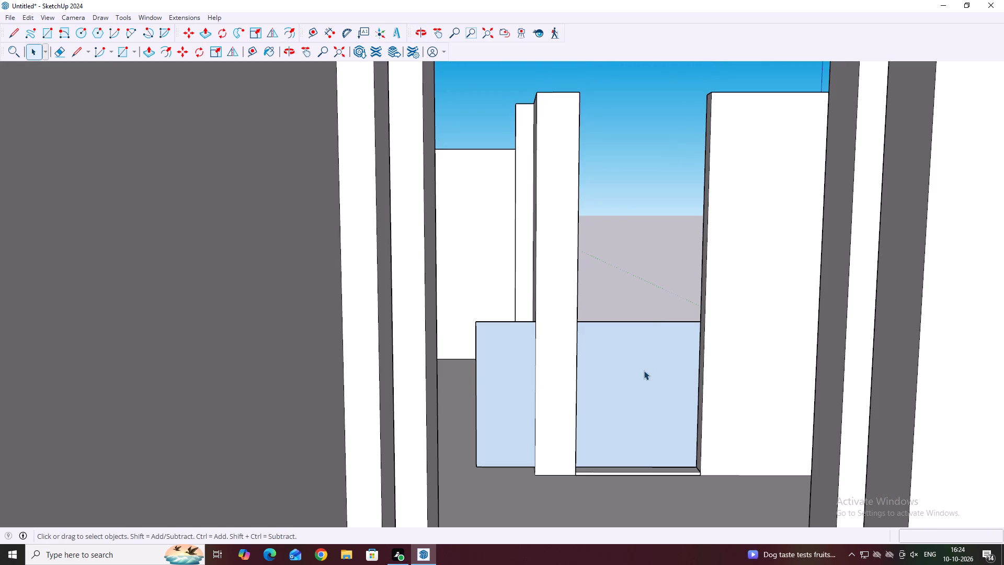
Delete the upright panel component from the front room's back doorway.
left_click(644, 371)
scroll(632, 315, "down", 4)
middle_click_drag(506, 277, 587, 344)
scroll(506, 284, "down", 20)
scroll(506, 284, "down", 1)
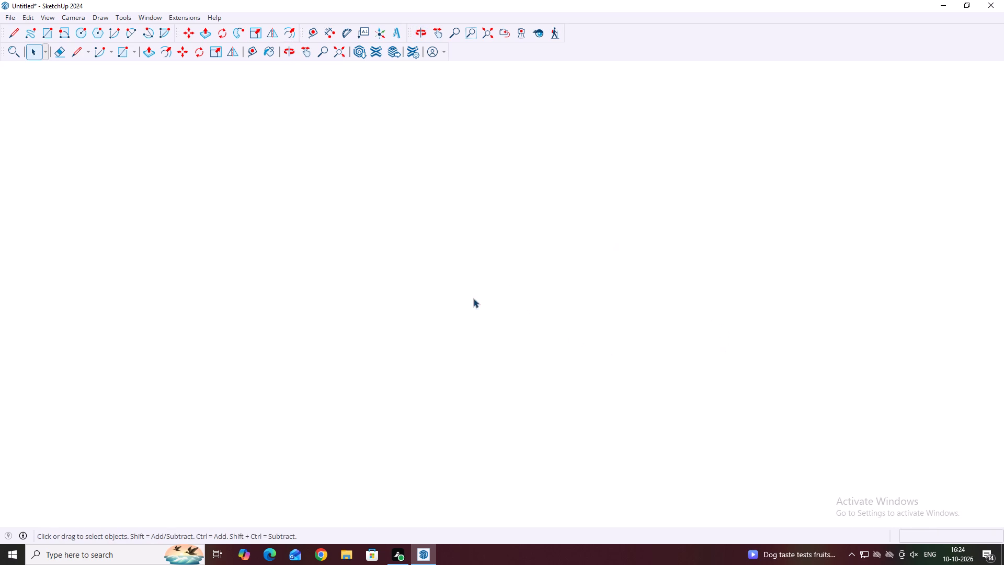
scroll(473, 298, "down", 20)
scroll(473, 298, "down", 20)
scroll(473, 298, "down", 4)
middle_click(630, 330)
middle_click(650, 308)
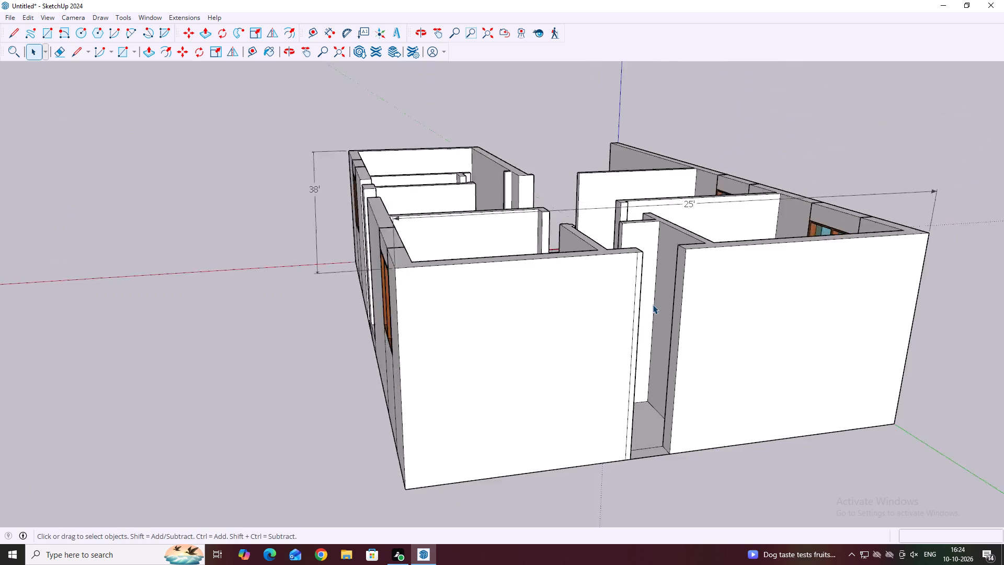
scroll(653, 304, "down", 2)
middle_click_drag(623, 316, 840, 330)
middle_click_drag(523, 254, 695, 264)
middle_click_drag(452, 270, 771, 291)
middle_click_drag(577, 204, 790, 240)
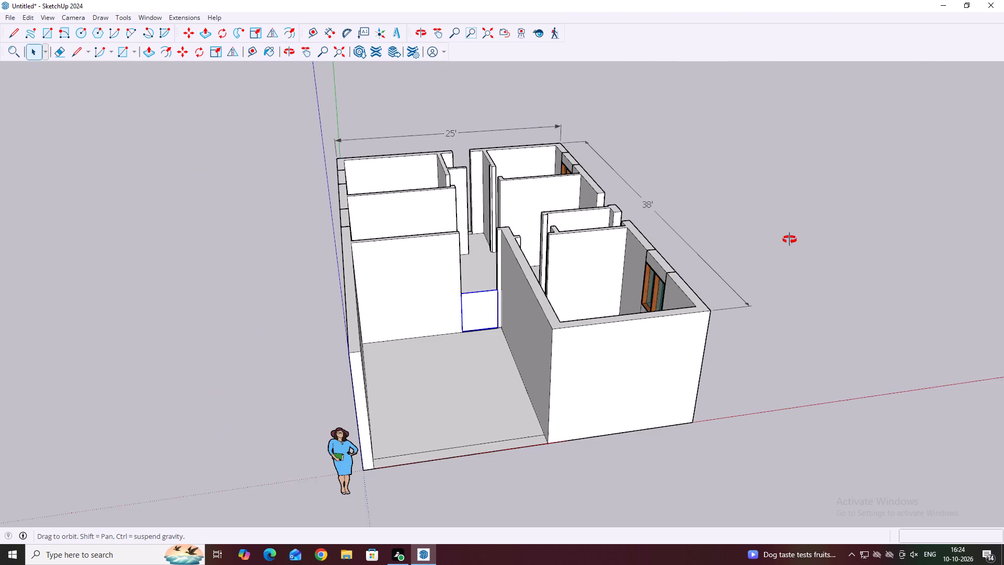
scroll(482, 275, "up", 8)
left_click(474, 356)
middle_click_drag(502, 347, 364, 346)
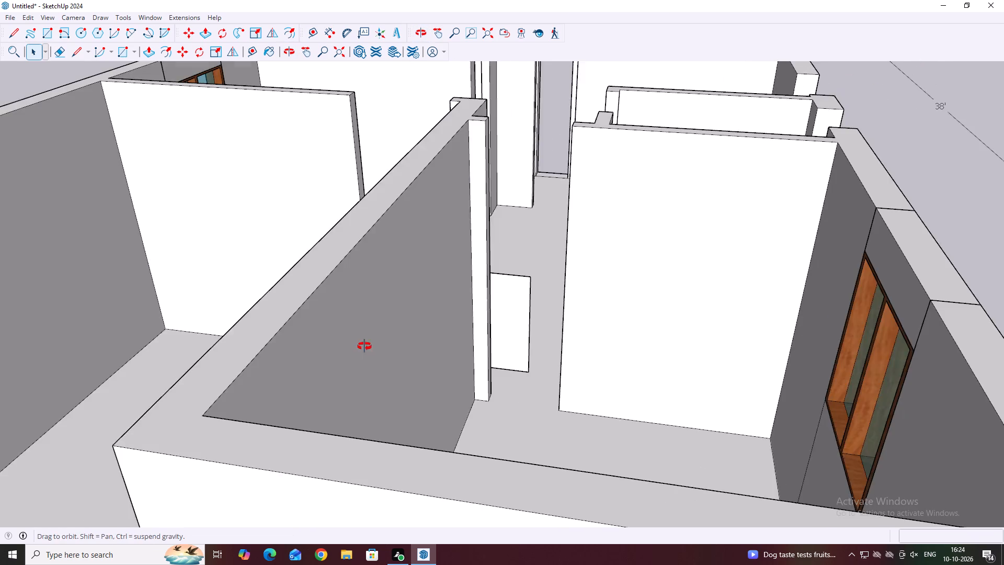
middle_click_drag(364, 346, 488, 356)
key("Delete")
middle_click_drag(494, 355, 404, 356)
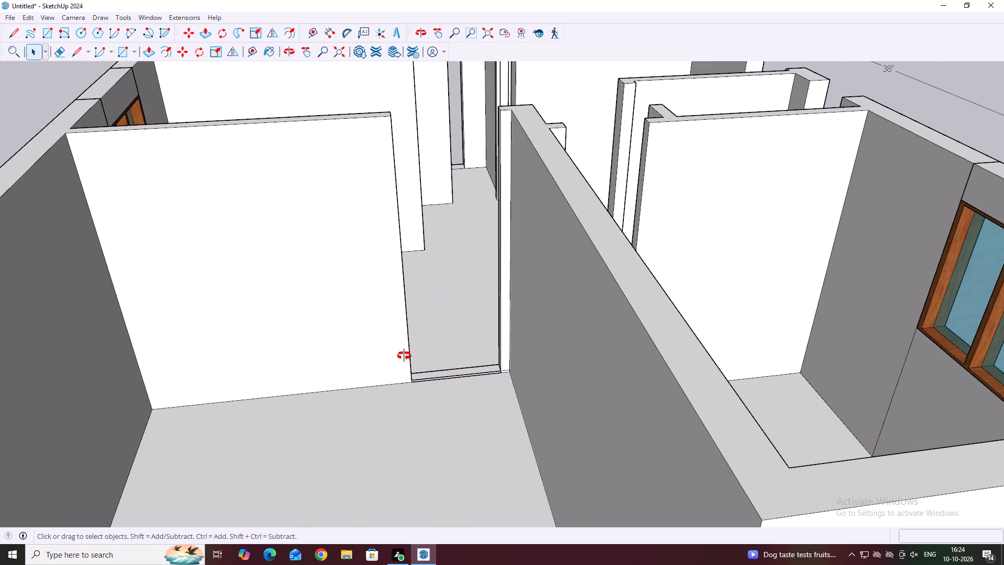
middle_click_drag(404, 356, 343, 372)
Undo the panel's deletion and earlier actions back to before the upright rectangle was drawn across the back doorway.
key("ctrl+z")
key("ctrl+z")
key("ctrl+z")
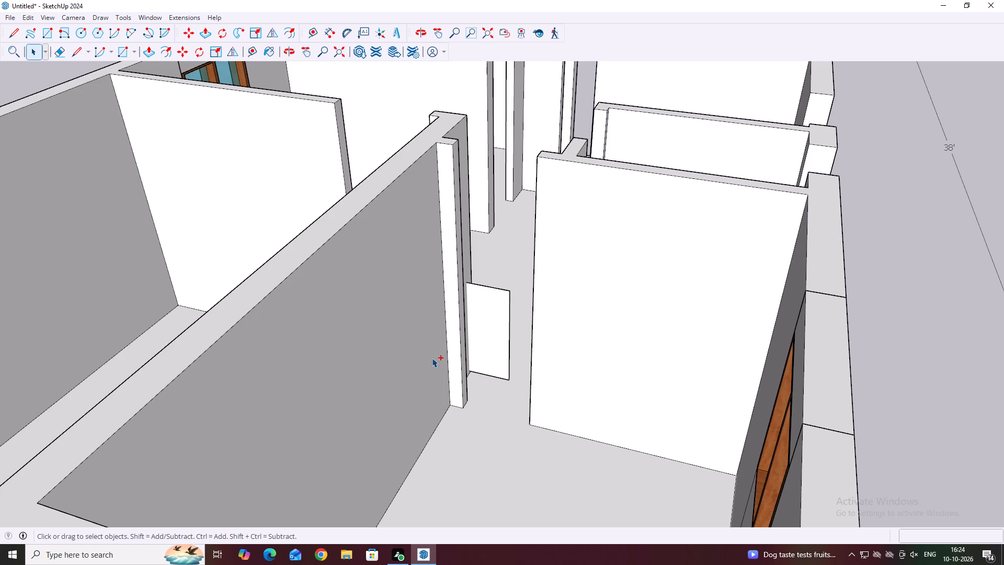
key("ctrl+z")
key("ctrl+z")
key("ctrl+z")
Draw a 3' 4" by 5" rectangle over the top of the back doorway's threshold, from corner to opposite corner.
middle_click_drag(311, 315, 573, 317)
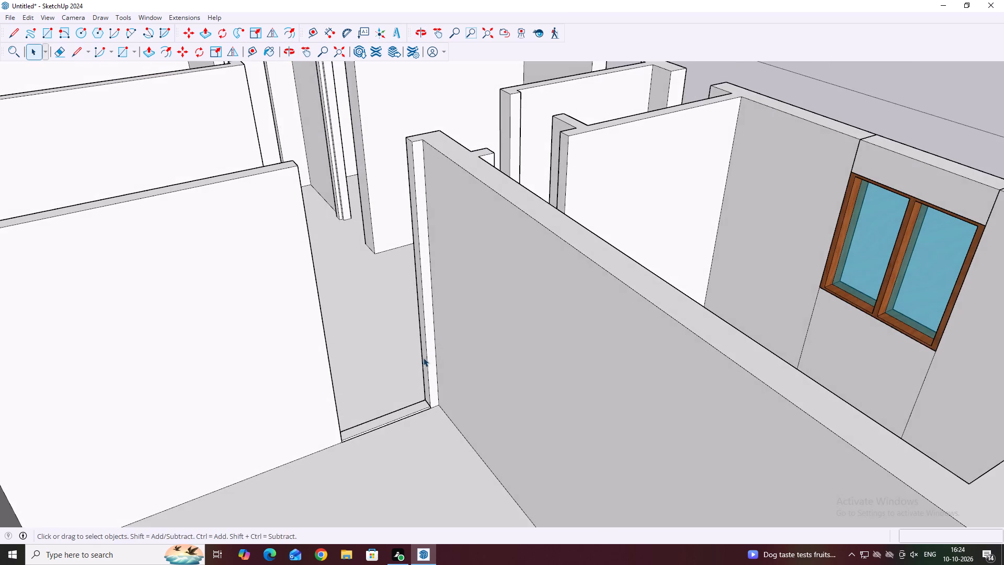
middle_click_drag(441, 404, 382, 389)
scroll(327, 409, "up", 2)
middle_click_drag(389, 403, 371, 393)
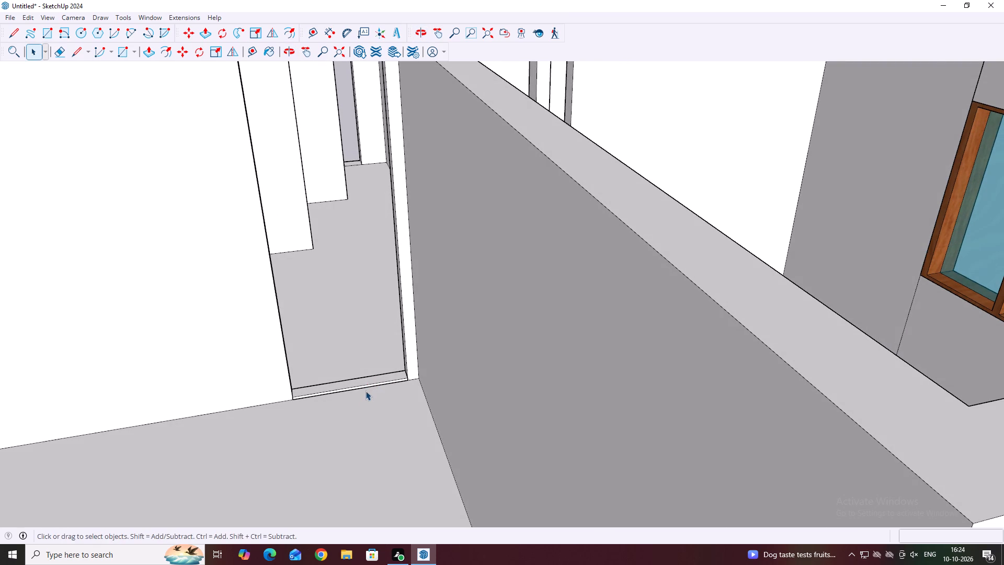
middle_click_drag(292, 404, 266, 417)
scroll(281, 417, "up", 1)
type("RE")
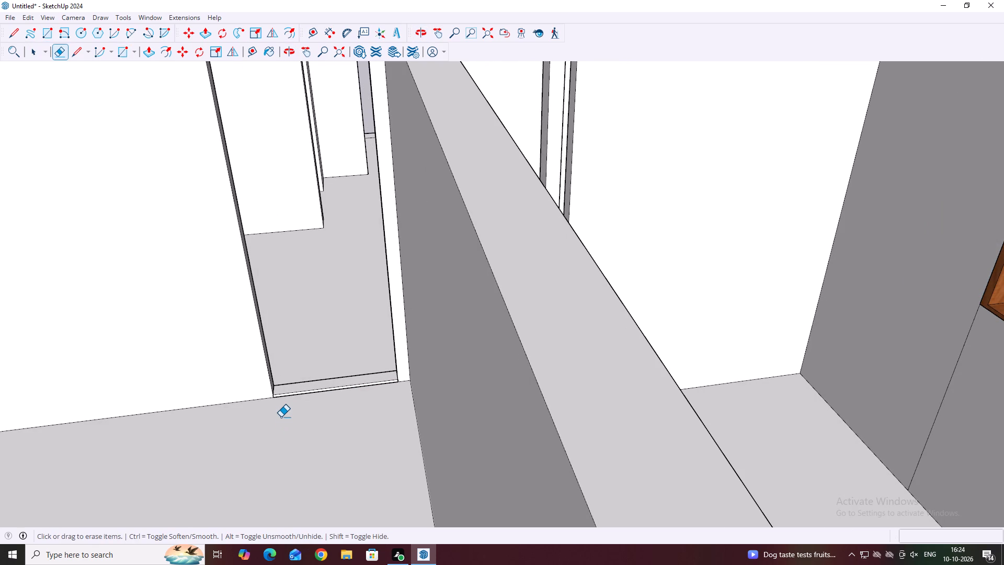
key("r")
scroll(286, 380, "up", 2)
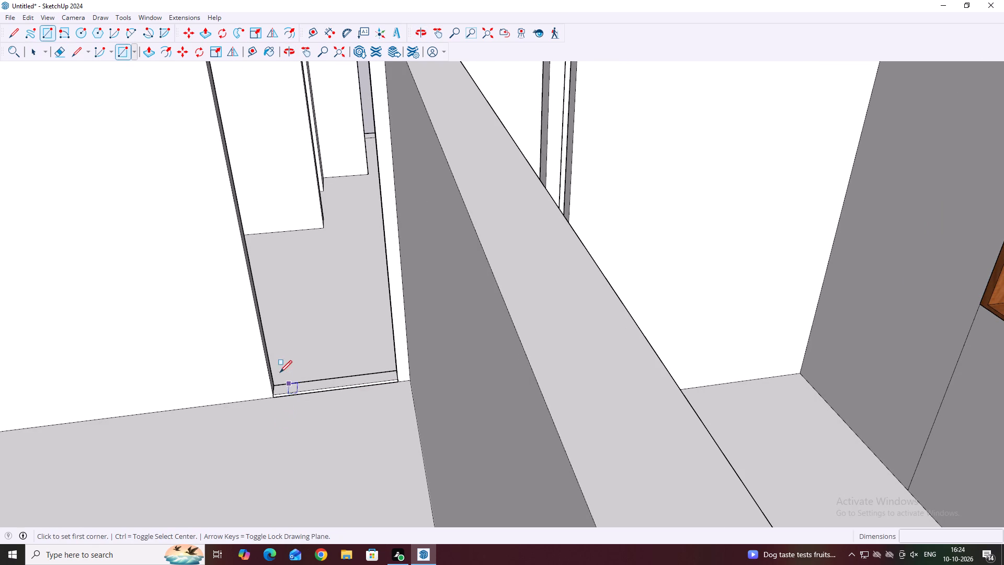
scroll(270, 399, "up", 1)
left_click(270, 399)
scroll(447, 378, "up", 2)
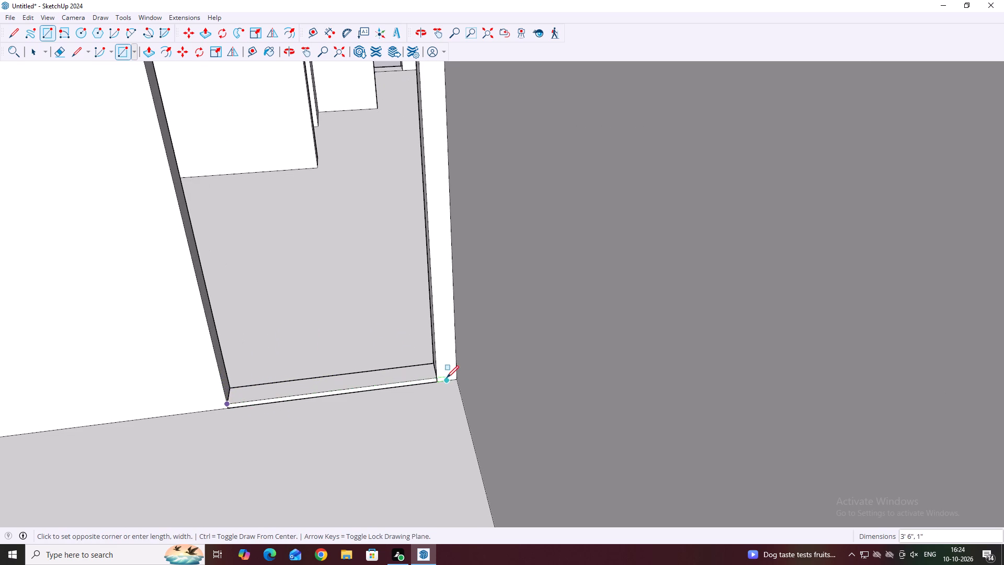
scroll(430, 364, "up", 7)
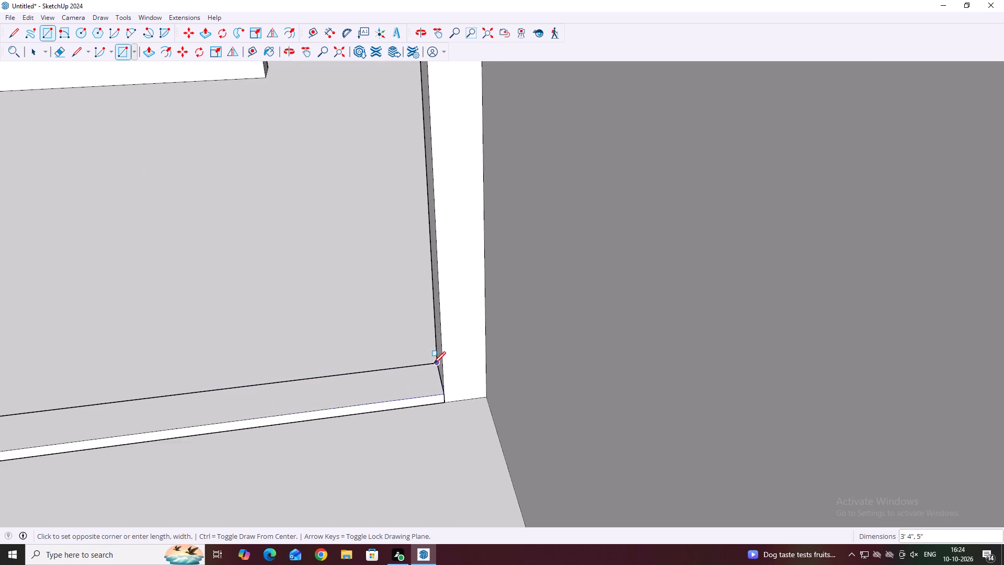
scroll(433, 364, "up", 2)
left_click(439, 362)
key("space")
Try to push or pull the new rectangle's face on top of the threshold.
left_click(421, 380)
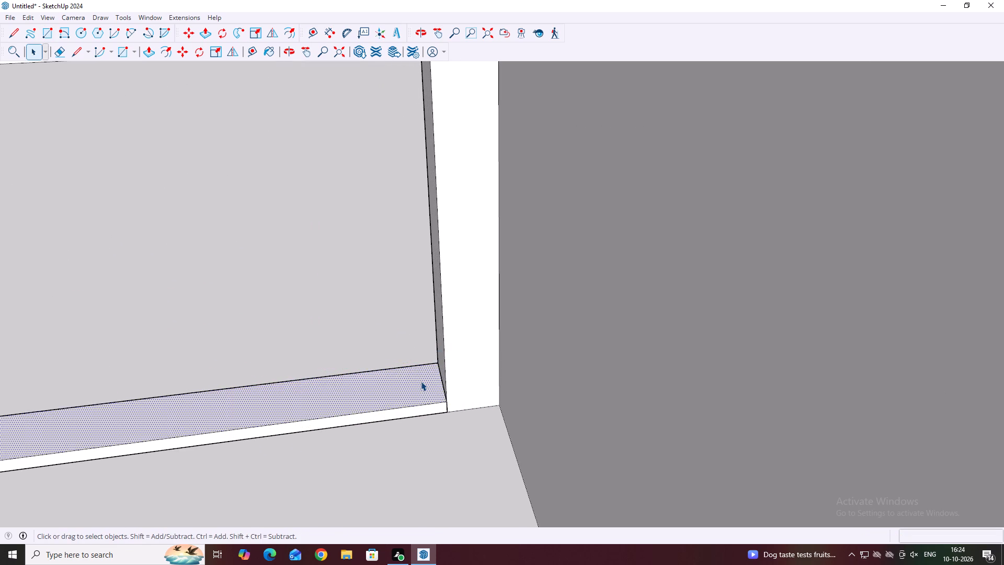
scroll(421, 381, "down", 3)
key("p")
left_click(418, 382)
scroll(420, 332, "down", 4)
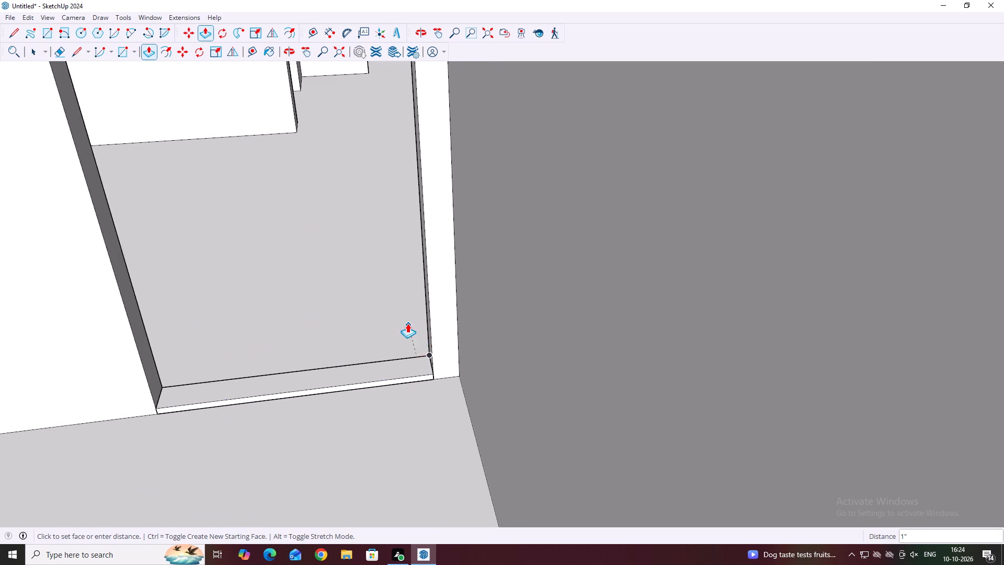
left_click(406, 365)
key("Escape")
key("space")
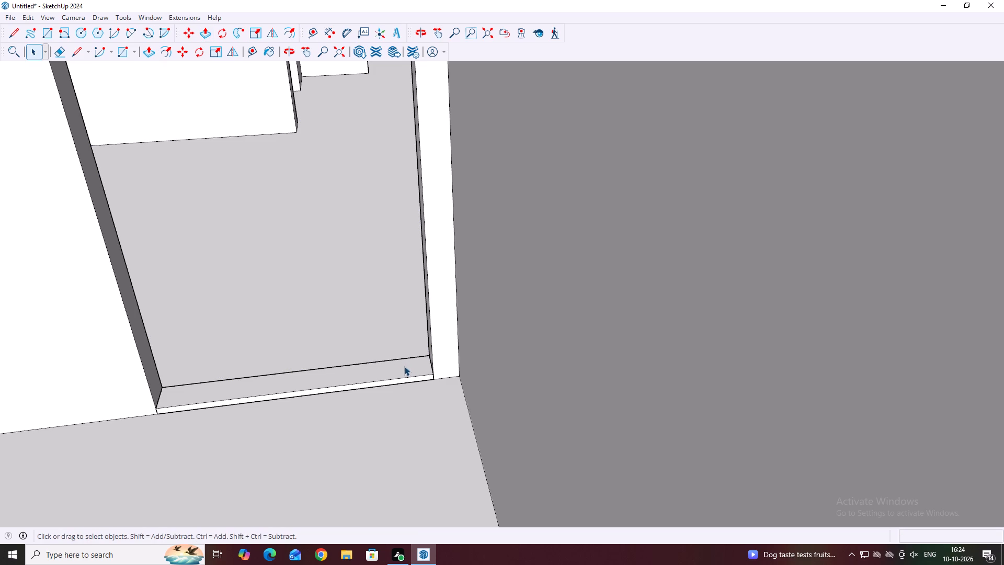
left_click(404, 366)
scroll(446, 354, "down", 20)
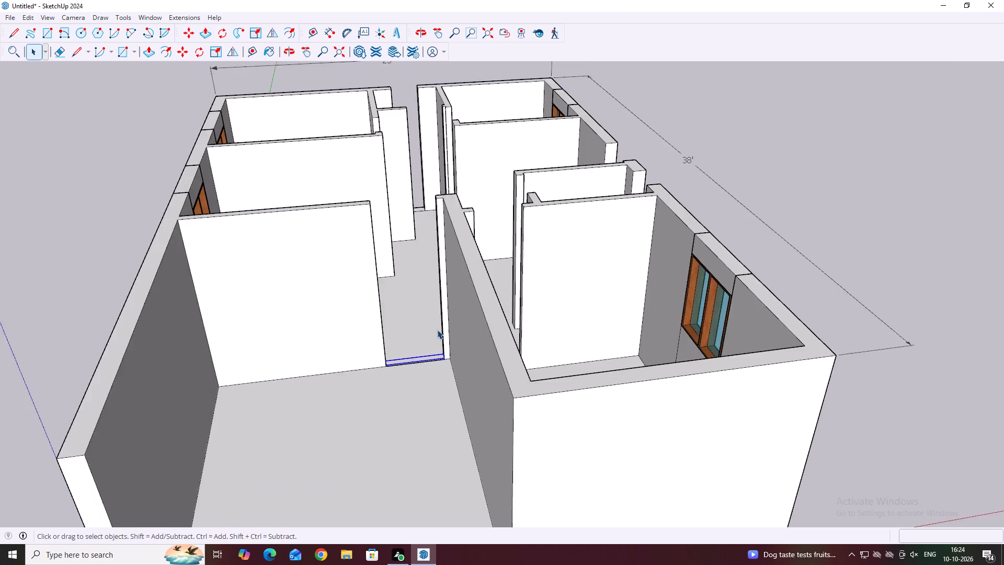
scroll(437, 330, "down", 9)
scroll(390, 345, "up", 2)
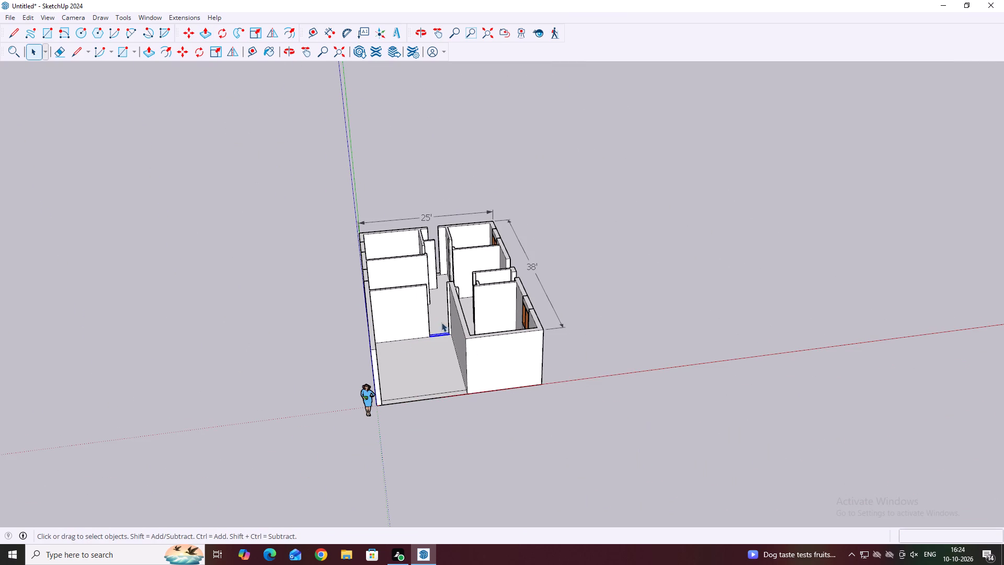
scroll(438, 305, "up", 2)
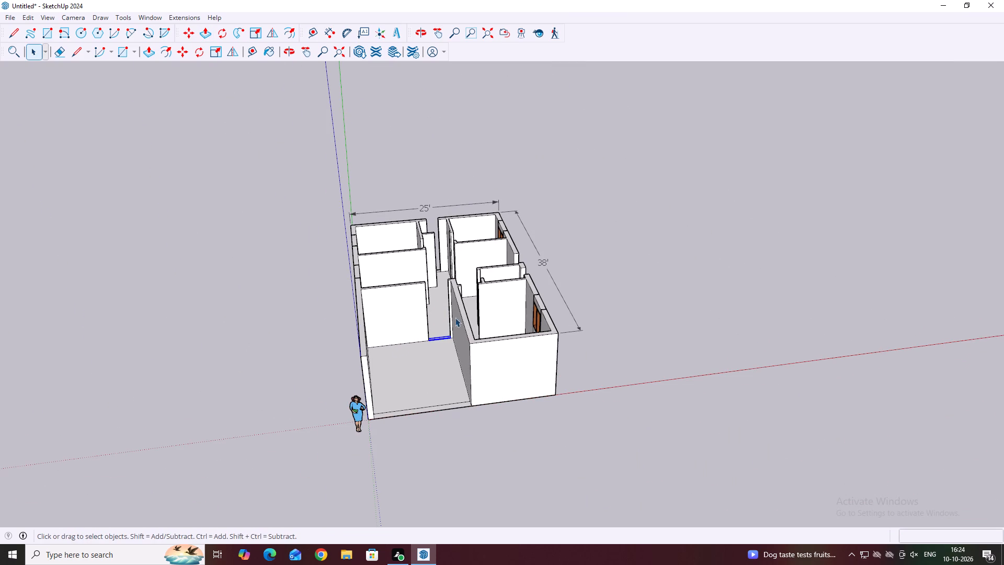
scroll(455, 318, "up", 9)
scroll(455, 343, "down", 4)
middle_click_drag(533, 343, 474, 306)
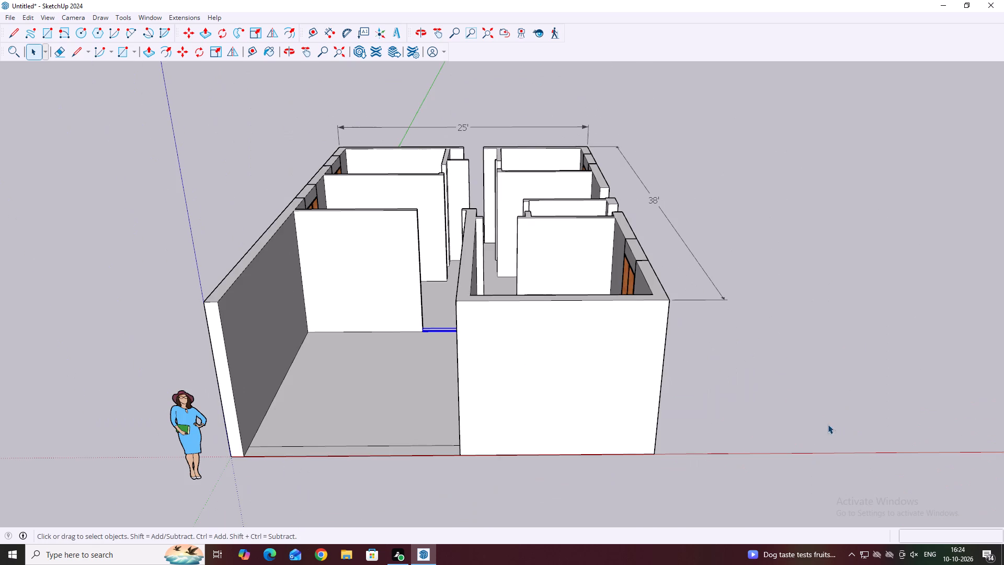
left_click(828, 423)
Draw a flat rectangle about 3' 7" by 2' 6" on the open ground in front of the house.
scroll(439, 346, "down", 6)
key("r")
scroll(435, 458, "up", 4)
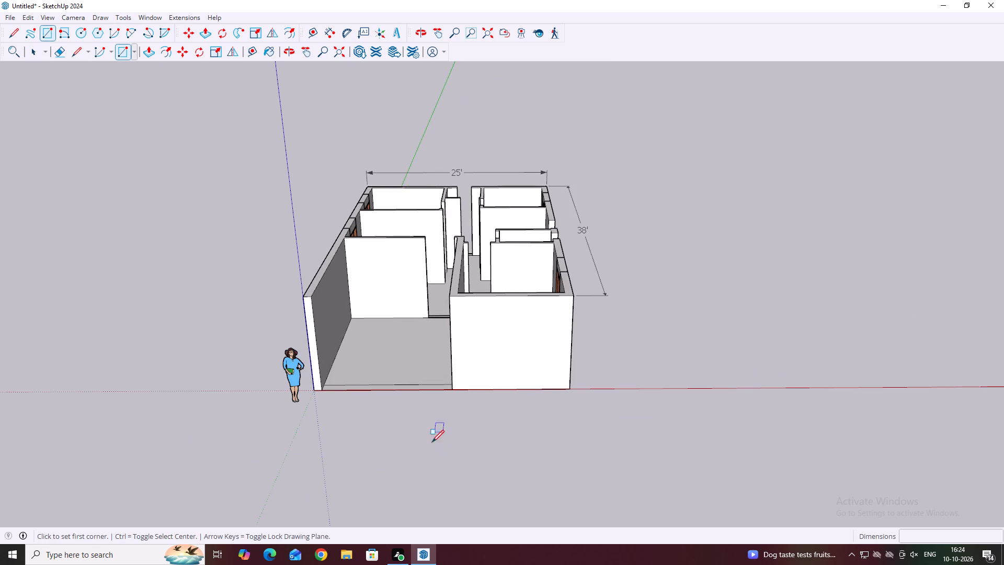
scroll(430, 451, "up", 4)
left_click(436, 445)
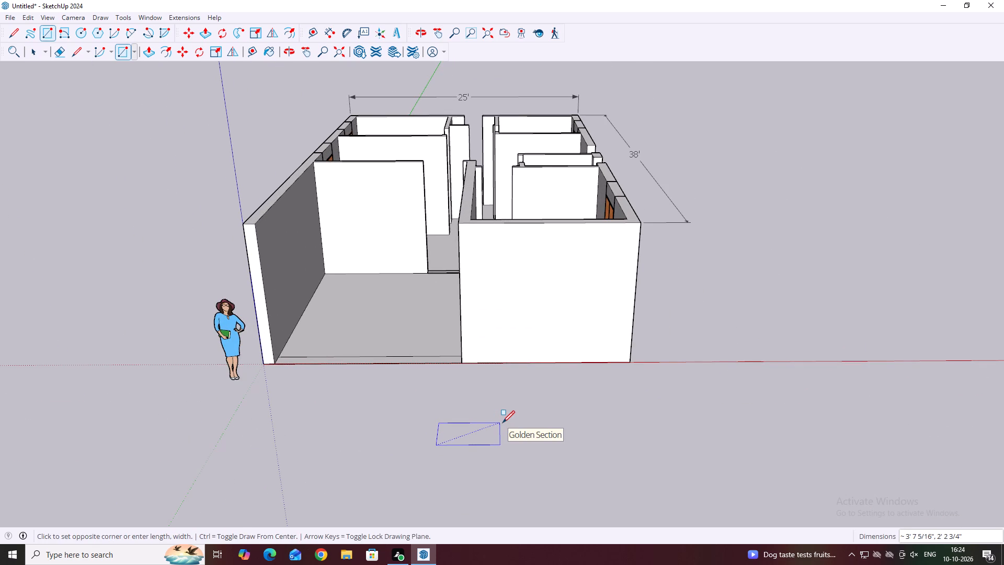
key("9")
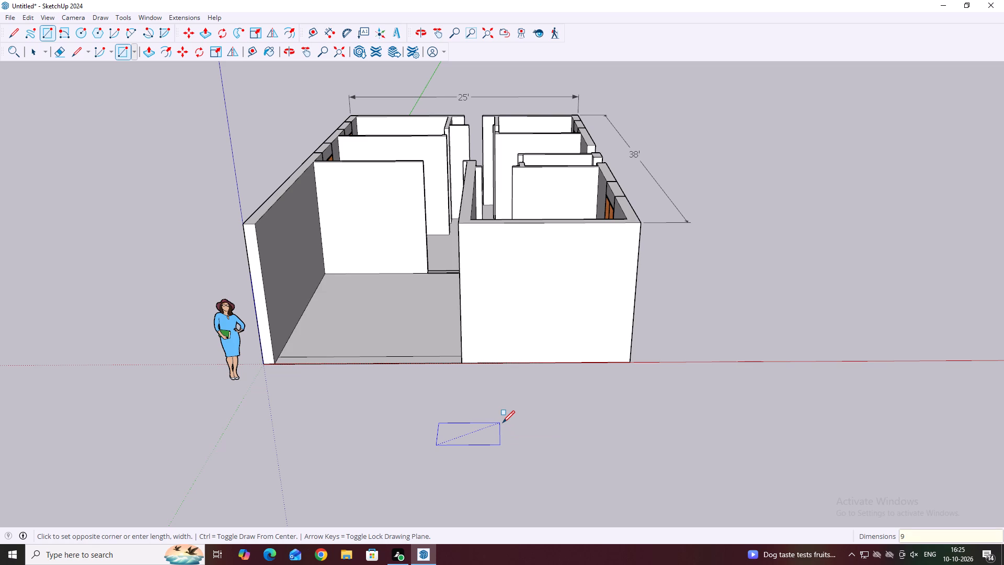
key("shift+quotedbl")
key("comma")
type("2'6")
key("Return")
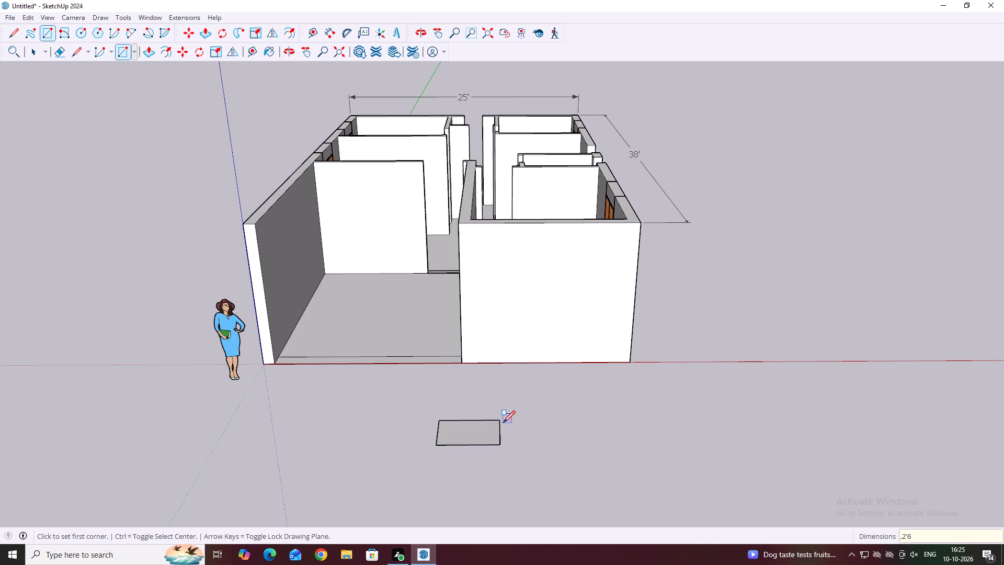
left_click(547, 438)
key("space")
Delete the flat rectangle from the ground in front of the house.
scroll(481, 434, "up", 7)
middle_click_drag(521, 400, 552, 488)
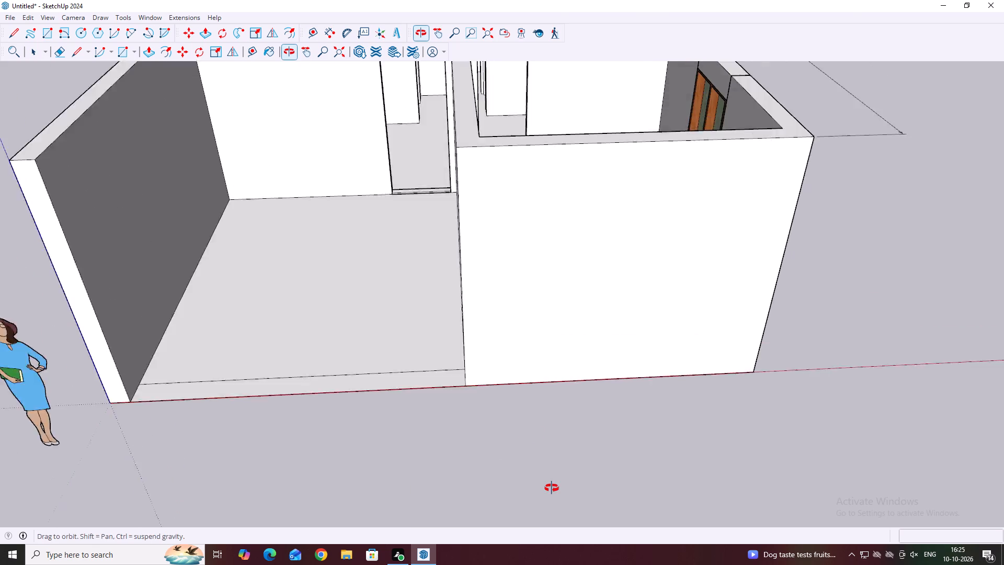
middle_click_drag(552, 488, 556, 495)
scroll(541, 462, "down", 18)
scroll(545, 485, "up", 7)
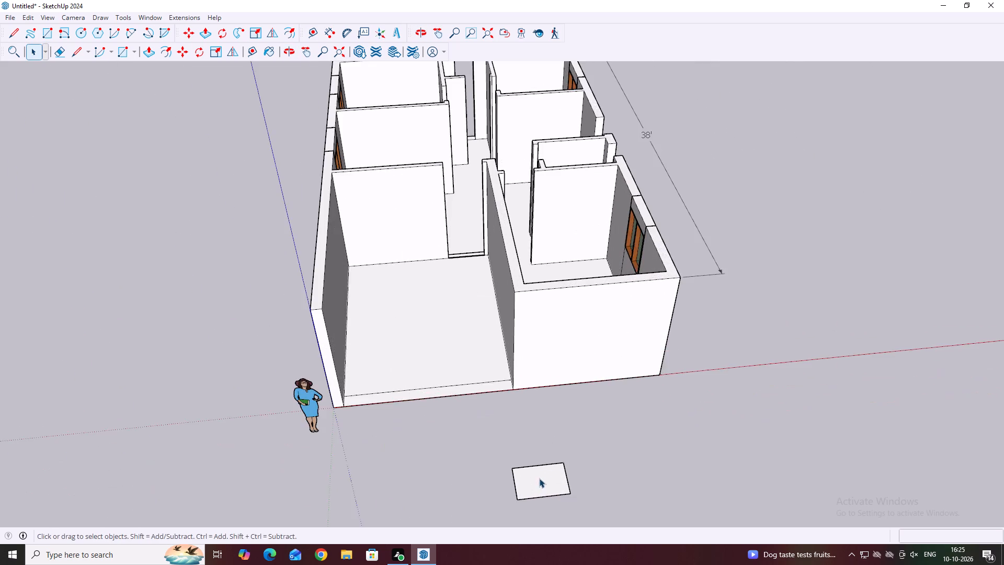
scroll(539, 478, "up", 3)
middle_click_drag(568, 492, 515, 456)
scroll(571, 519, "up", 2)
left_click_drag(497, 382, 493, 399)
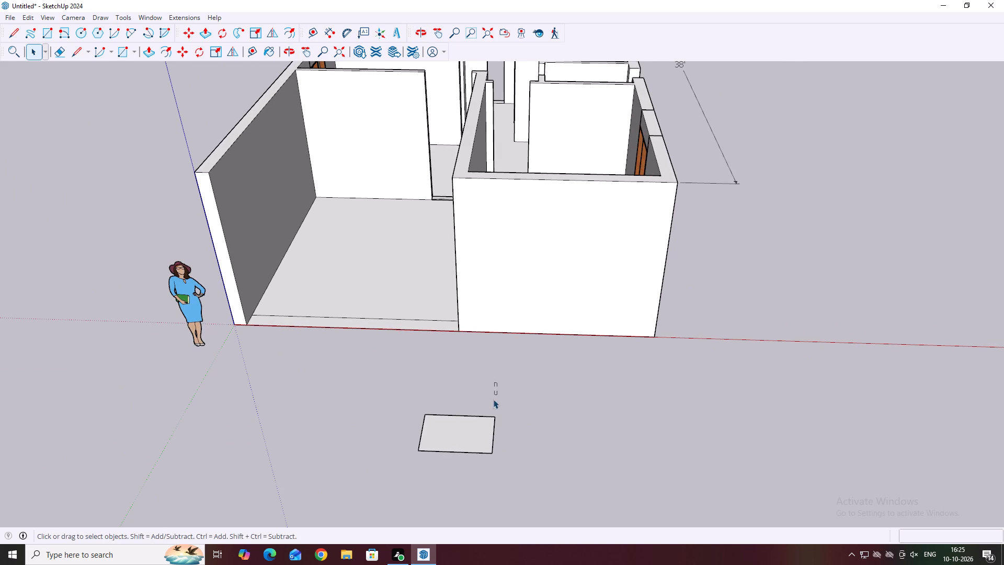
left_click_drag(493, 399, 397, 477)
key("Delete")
Draw a closed 2'6" by 9" rectangle from individual lines on the open ground in front of the house.
key("l")
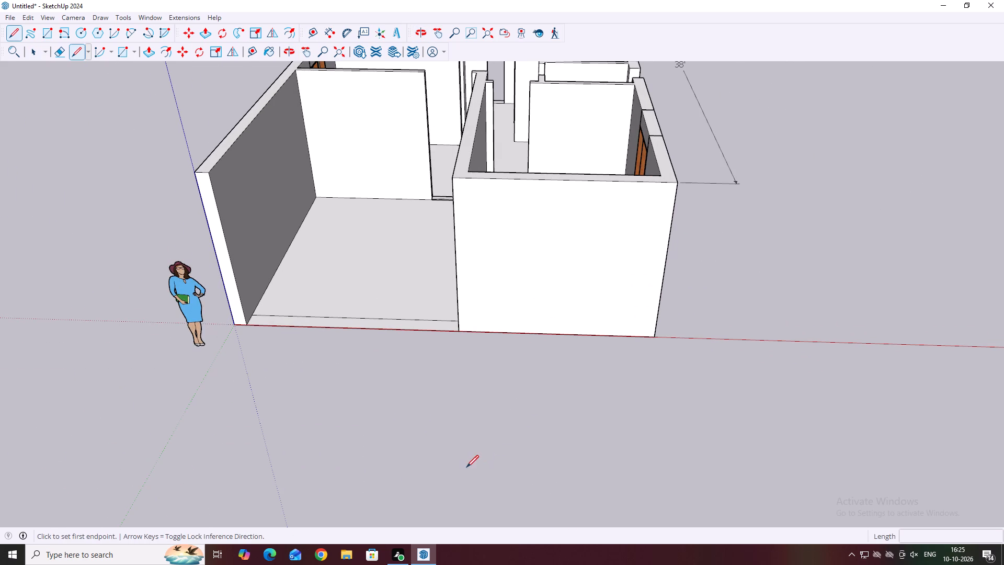
scroll(465, 467, "up", 3)
left_click(459, 453)
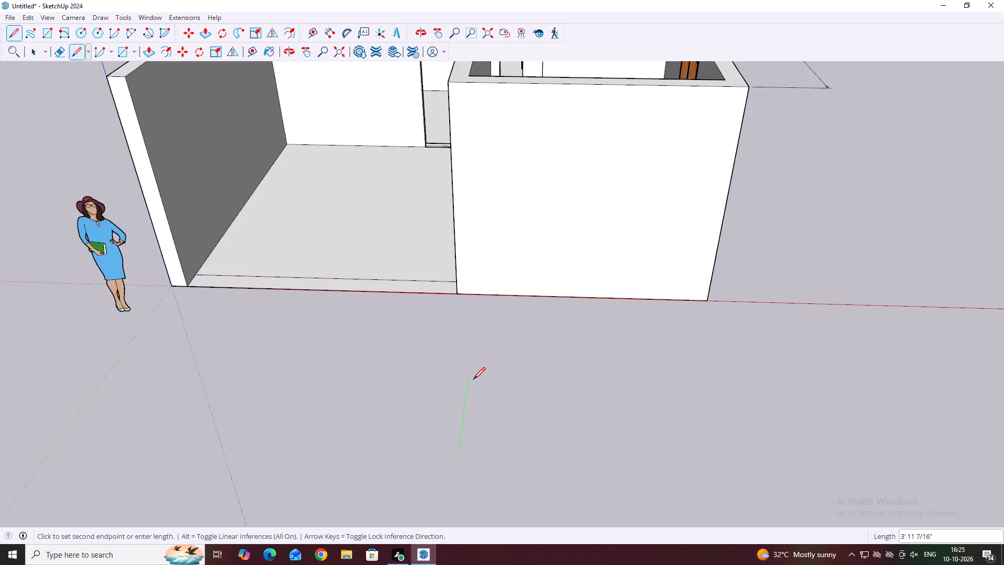
scroll(474, 379, "down", 4)
key("9")
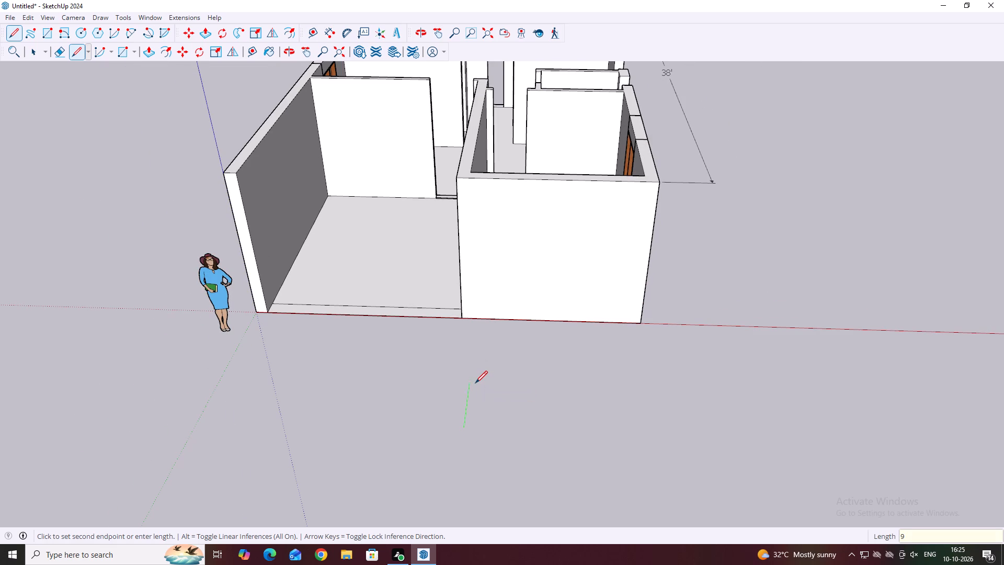
key("Return")
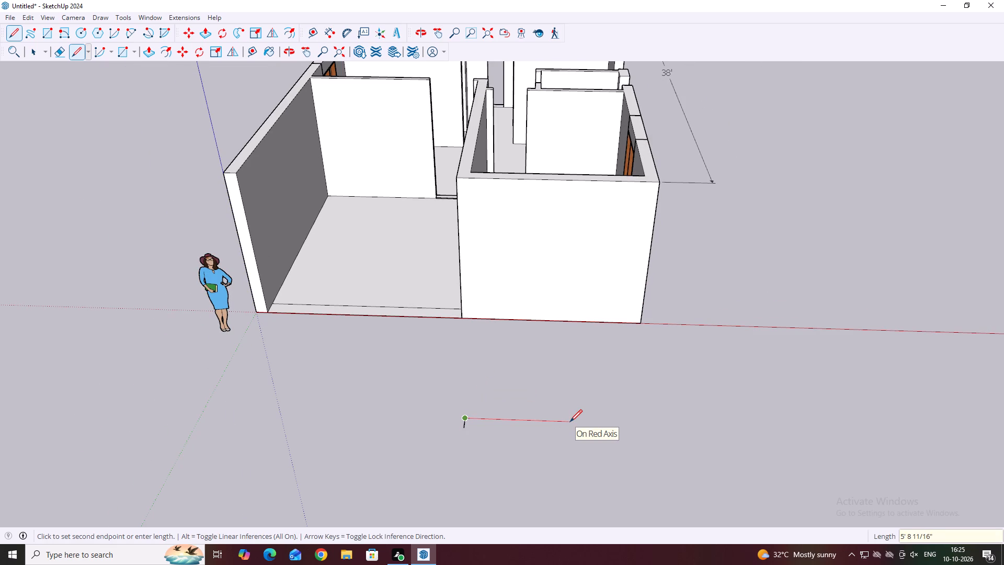
type("2'6")
key("Return")
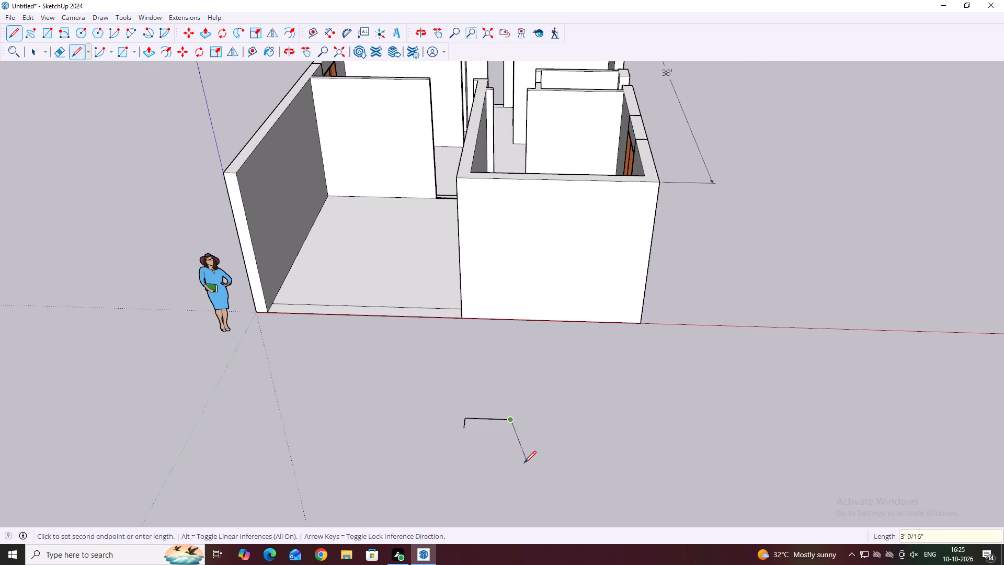
key("9")
key("Return")
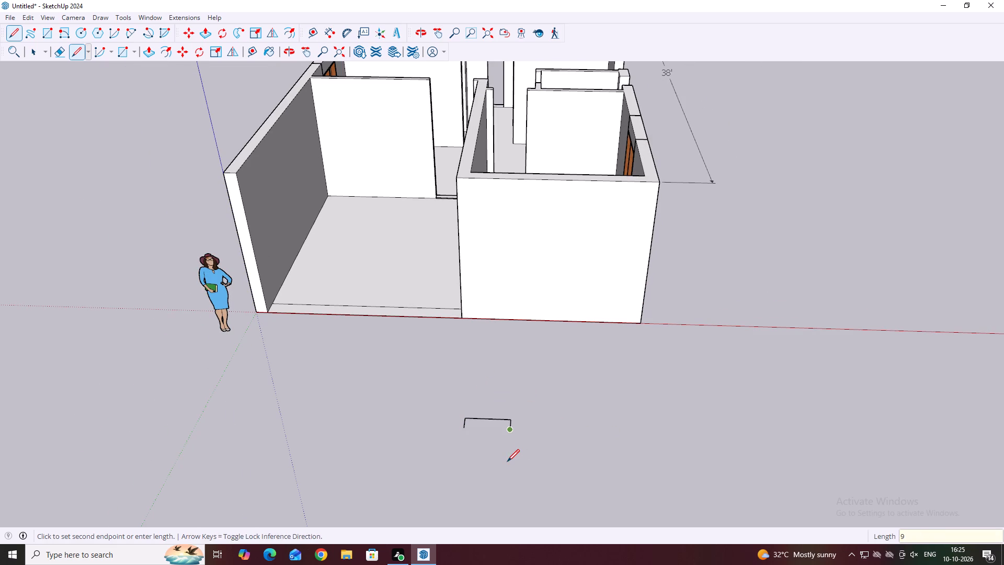
scroll(439, 429, "up", 3)
scroll(508, 433, "up", 1)
left_click(469, 425)
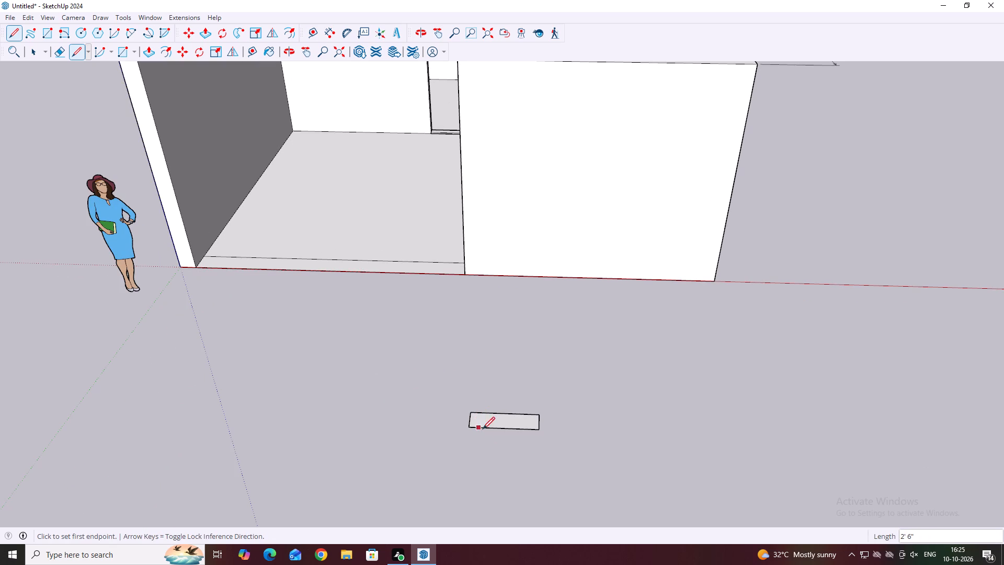
Make the small rectangle's face and edges into a component.
key("space")
left_click(489, 422)
left_click(489, 422)
double_click(489, 421)
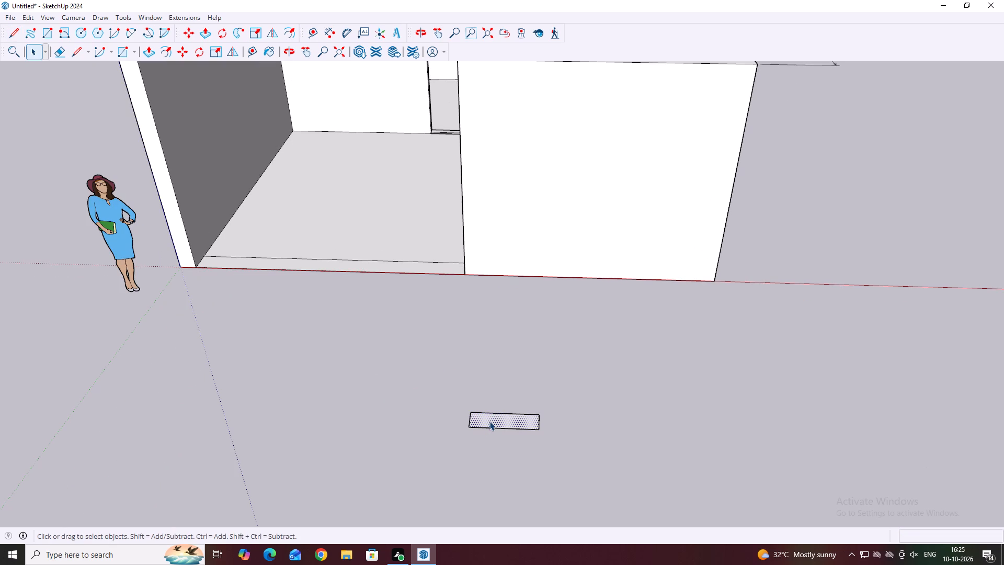
right_click(489, 421)
left_click(546, 337)
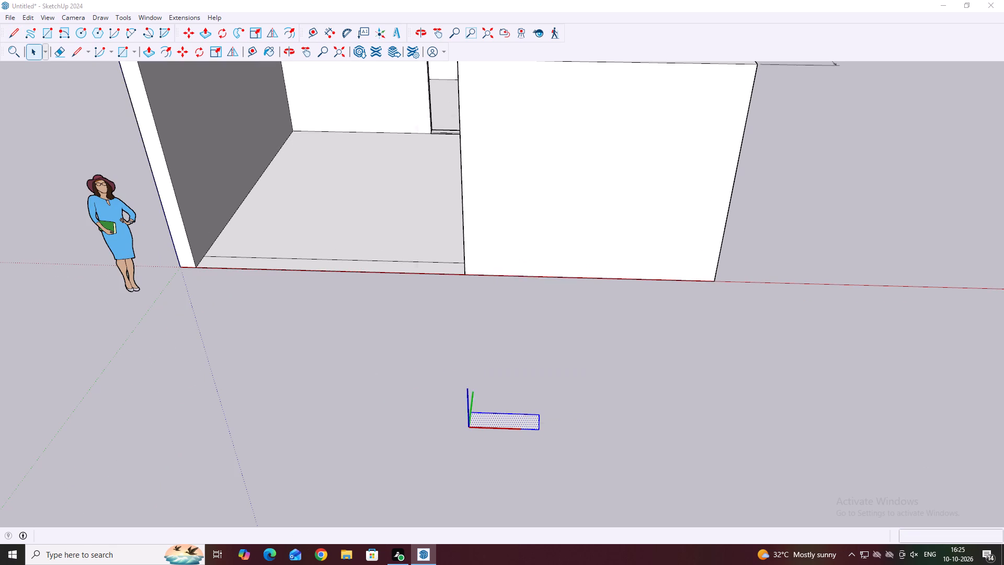
left_click(504, 405)
Push/pull the face inside the new component up 6' to form a door block, and leave component editing.
triple_click(480, 423)
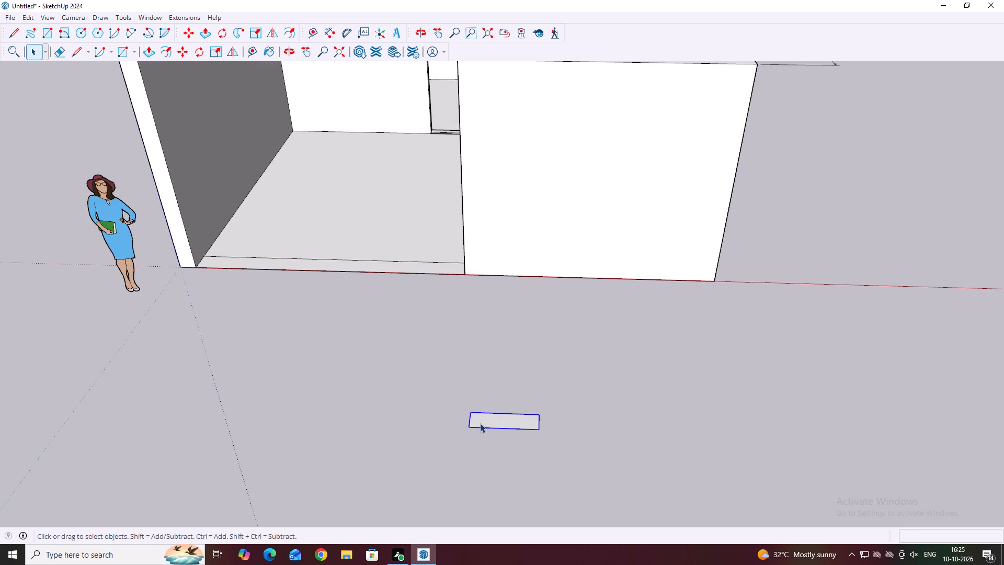
left_click(495, 416)
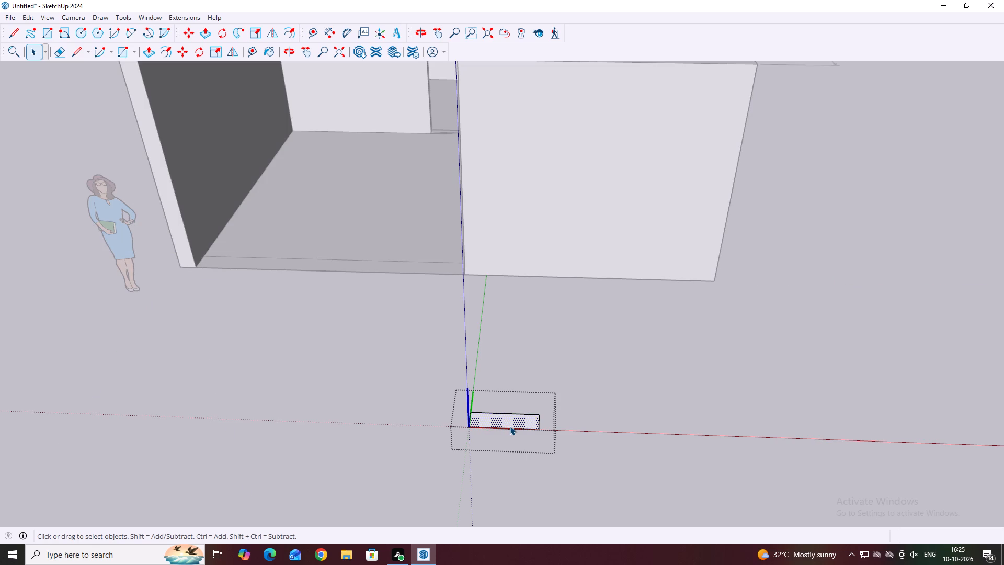
key("p")
left_click(518, 421)
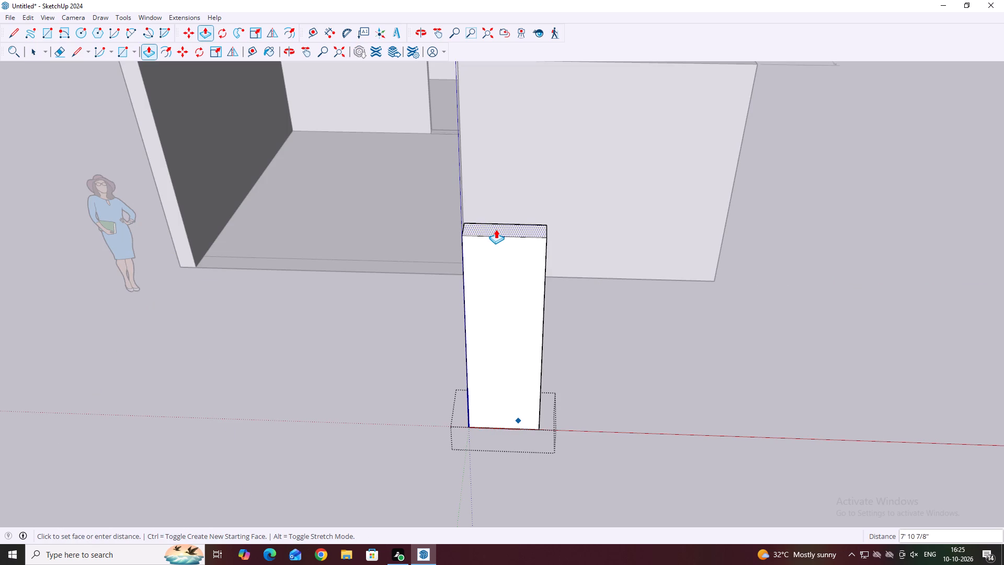
type("6'")
key("Return")
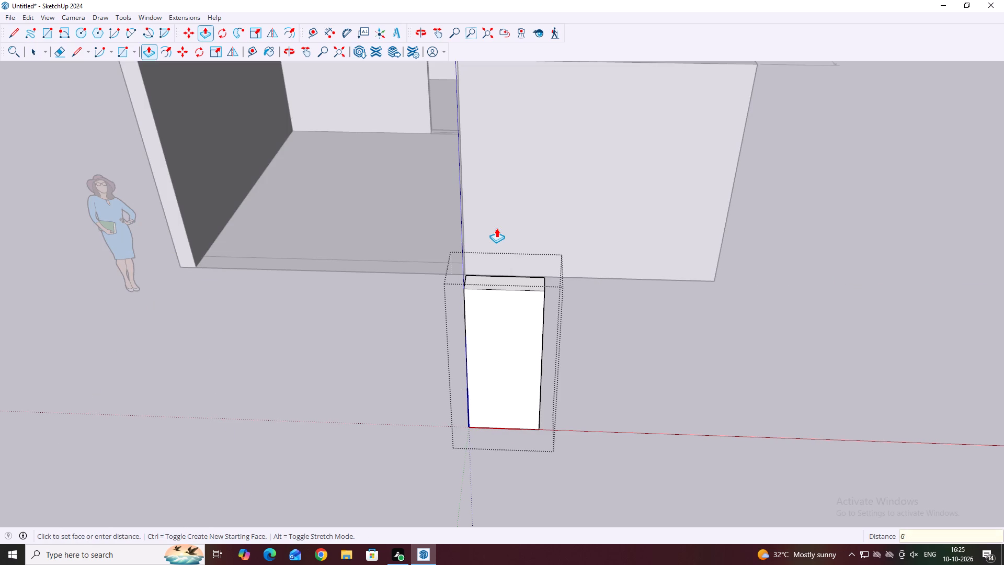
key("space")
left_click_drag(675, 290, 659, 304)
left_click(568, 376)
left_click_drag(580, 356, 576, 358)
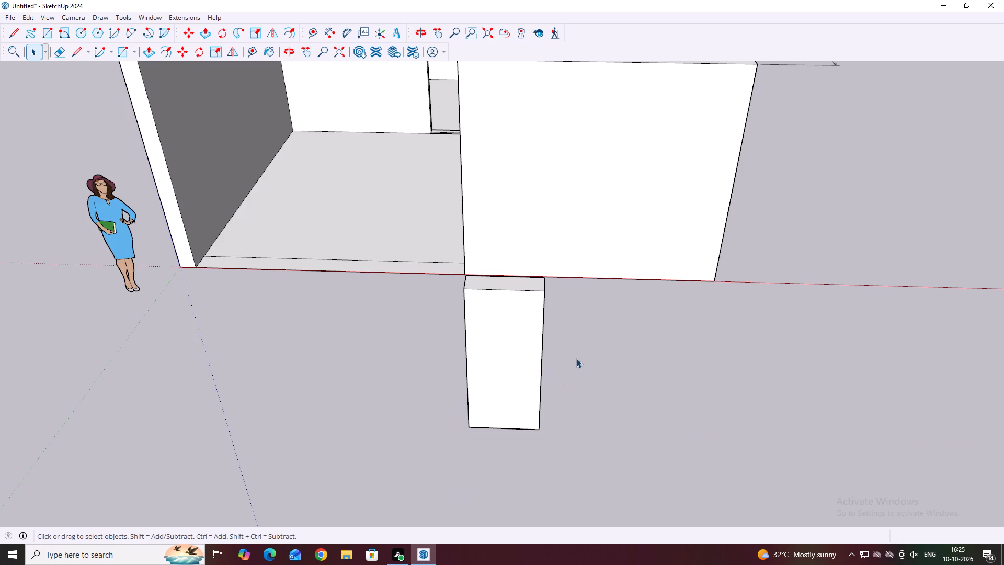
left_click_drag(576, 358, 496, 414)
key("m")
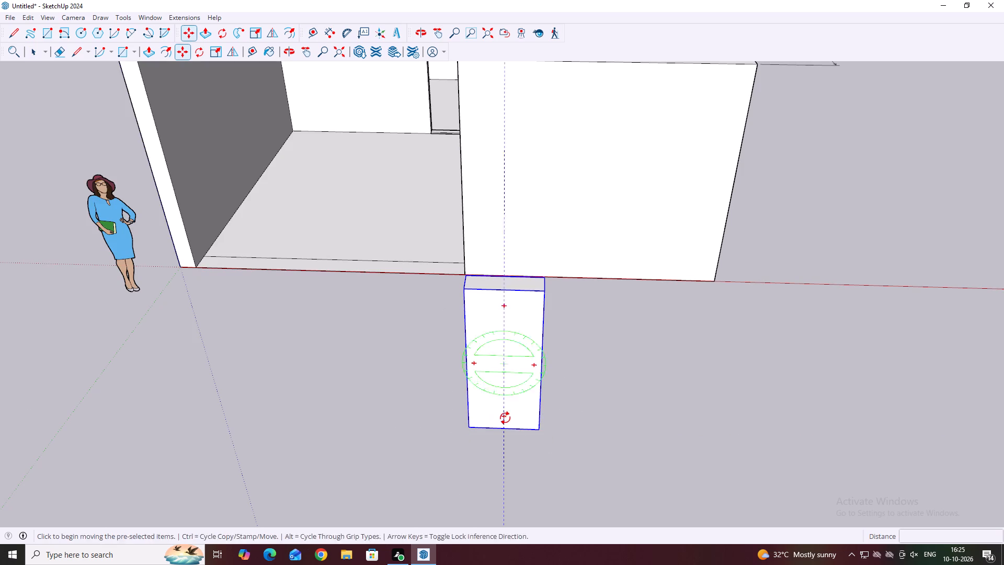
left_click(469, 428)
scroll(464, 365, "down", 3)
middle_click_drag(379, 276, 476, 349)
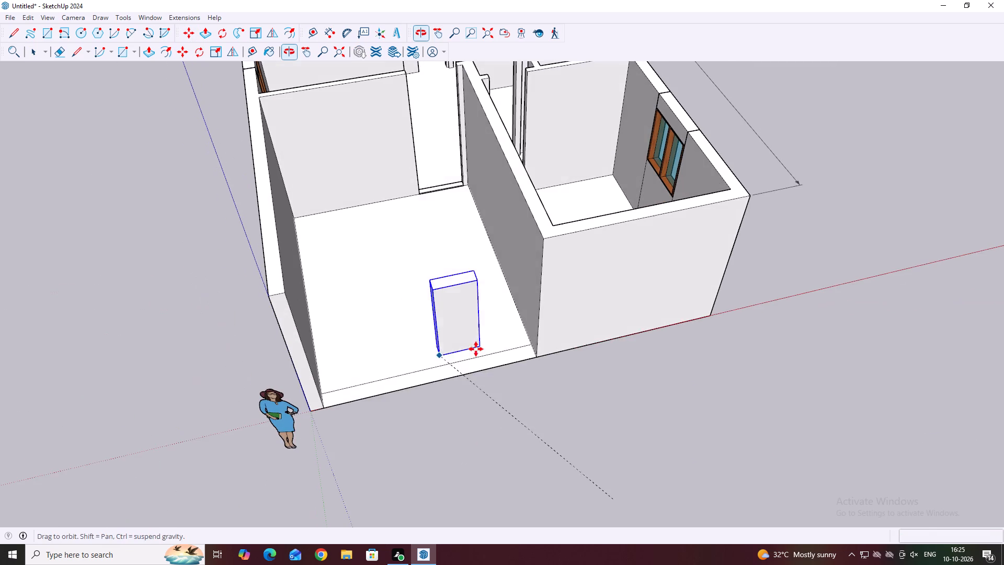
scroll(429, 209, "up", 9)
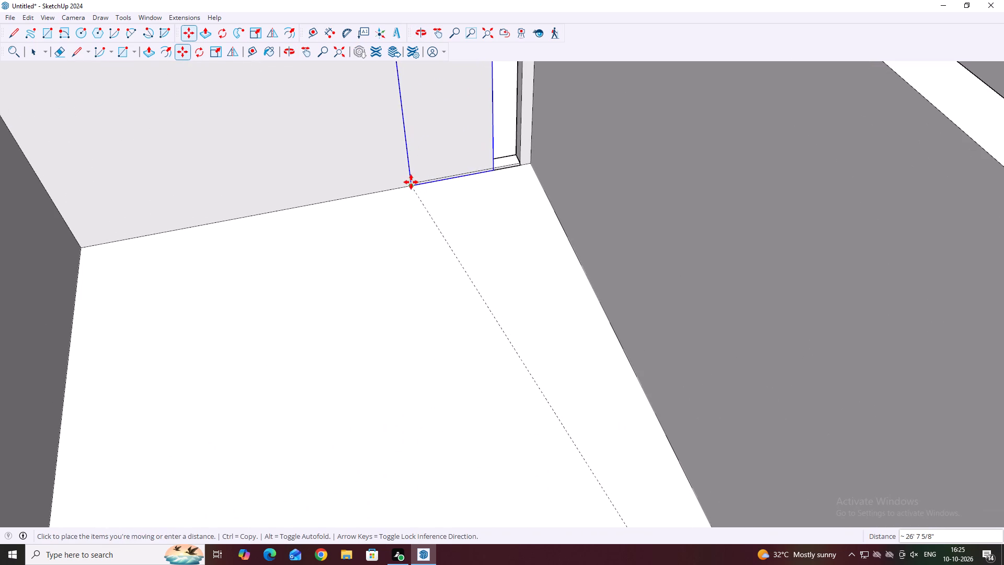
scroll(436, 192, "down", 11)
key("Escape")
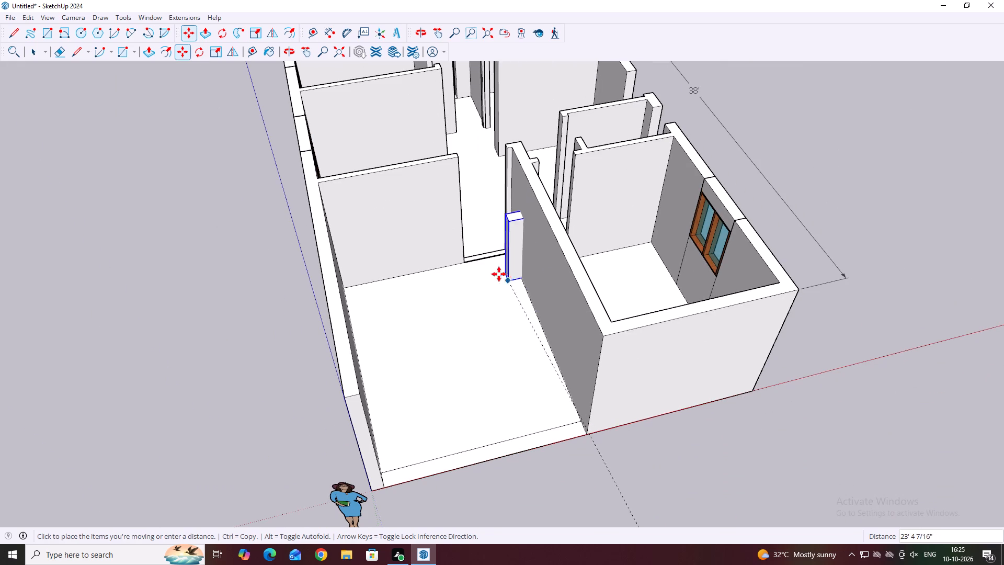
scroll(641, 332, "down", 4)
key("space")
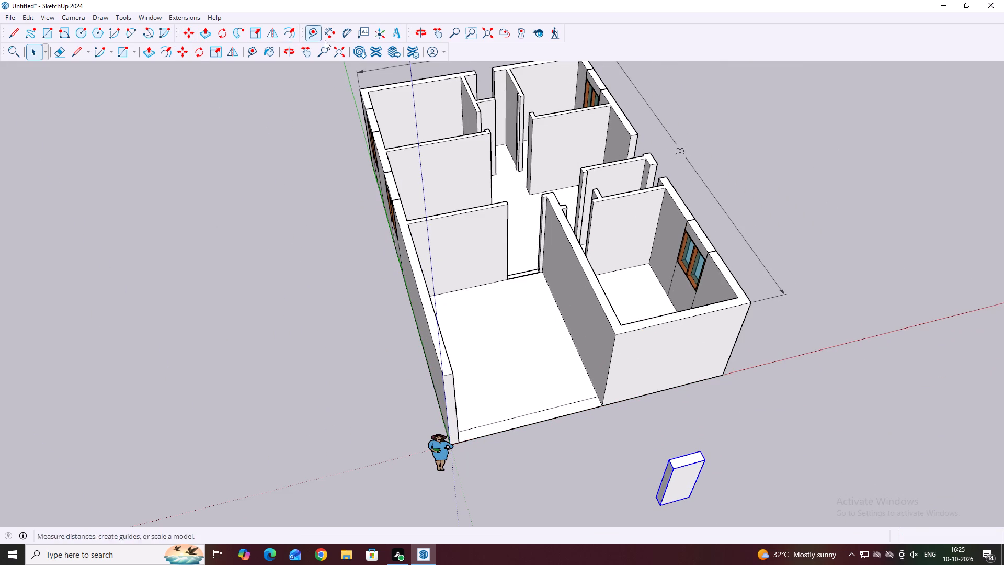
Measure the width of the doorway opening at the back of the open front room, along its threshold.
left_click(332, 31)
scroll(553, 263, "up", 8)
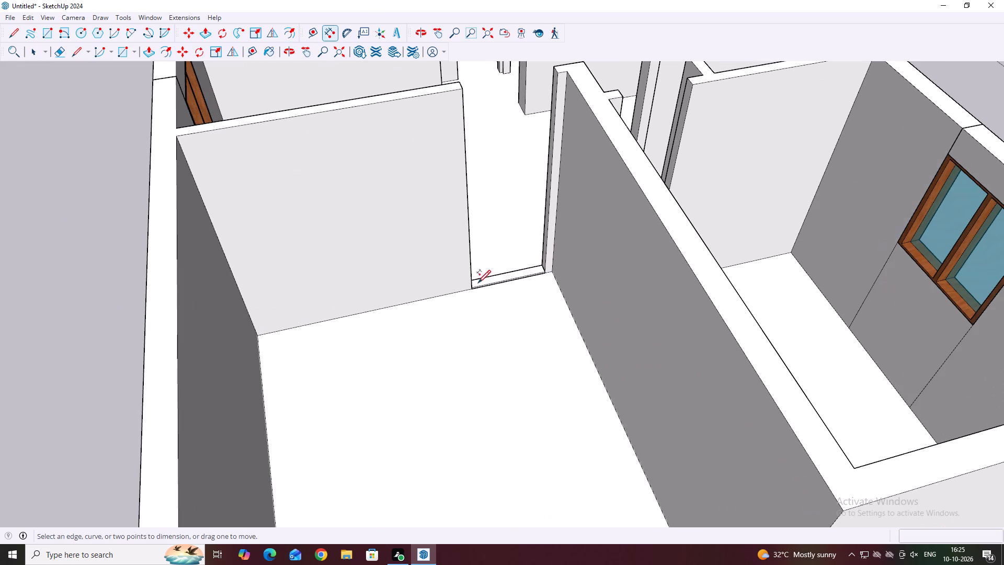
left_click(473, 285)
scroll(544, 278, "up", 7)
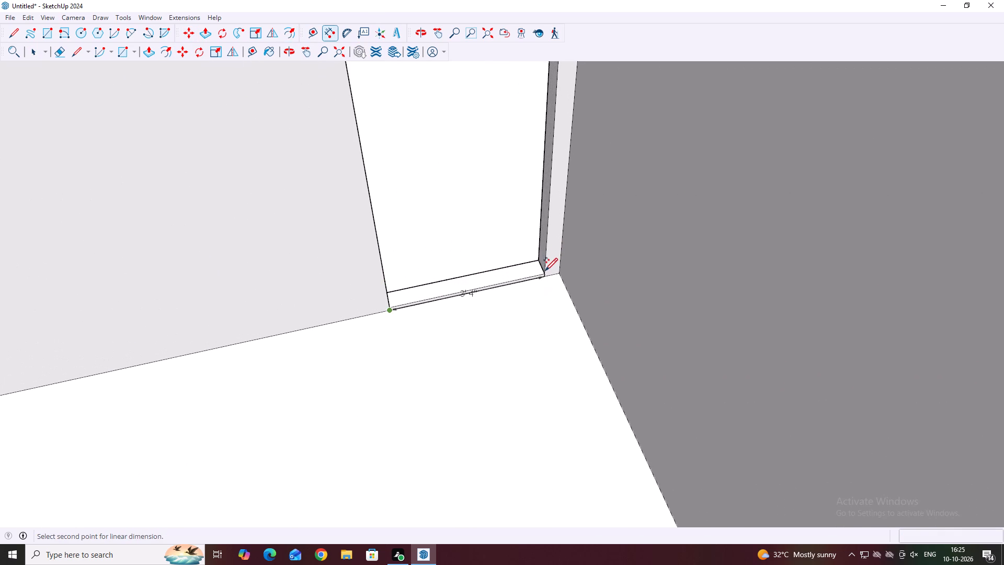
left_click(545, 273)
scroll(530, 298, "down", 12)
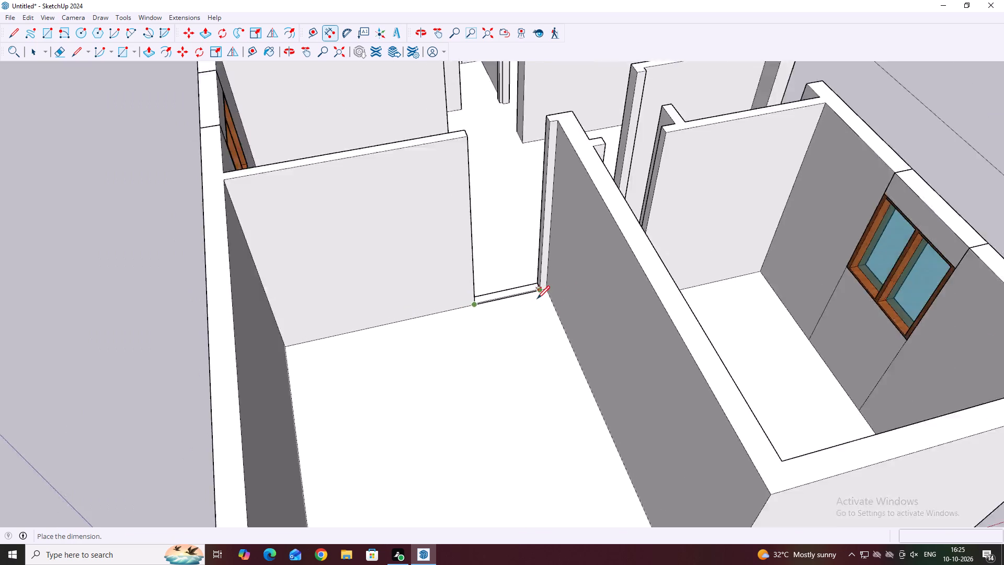
scroll(537, 298, "down", 6)
key("Escape")
key("space")
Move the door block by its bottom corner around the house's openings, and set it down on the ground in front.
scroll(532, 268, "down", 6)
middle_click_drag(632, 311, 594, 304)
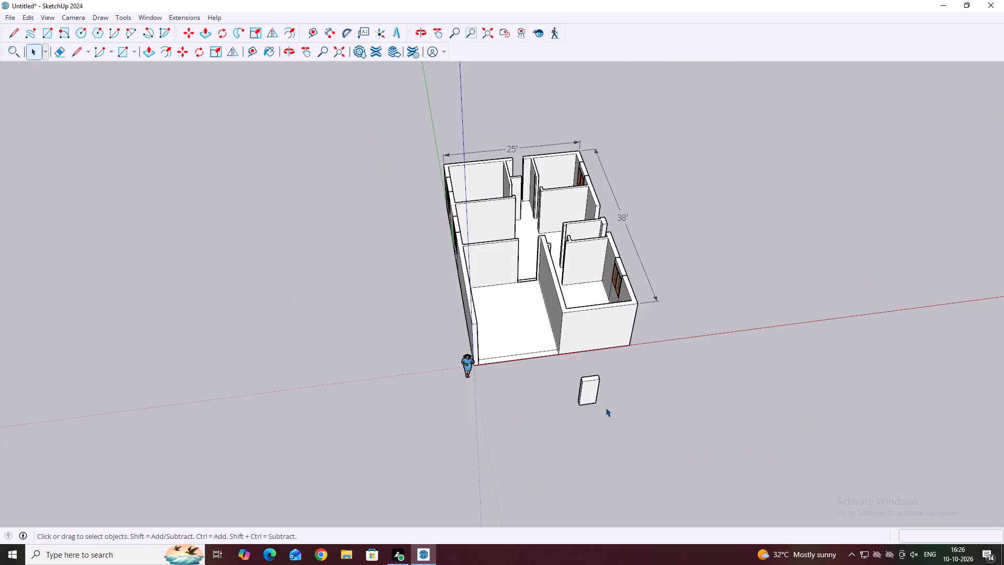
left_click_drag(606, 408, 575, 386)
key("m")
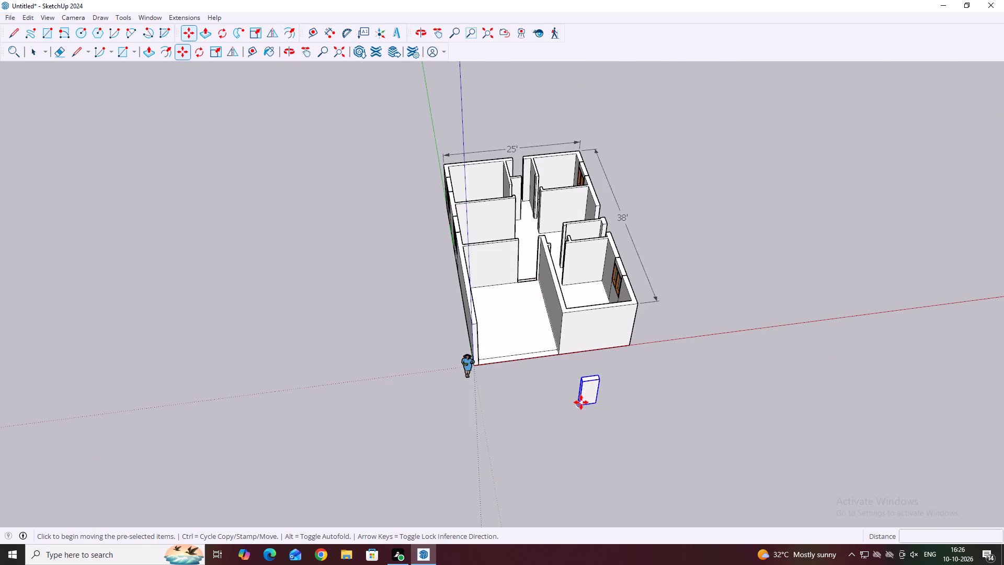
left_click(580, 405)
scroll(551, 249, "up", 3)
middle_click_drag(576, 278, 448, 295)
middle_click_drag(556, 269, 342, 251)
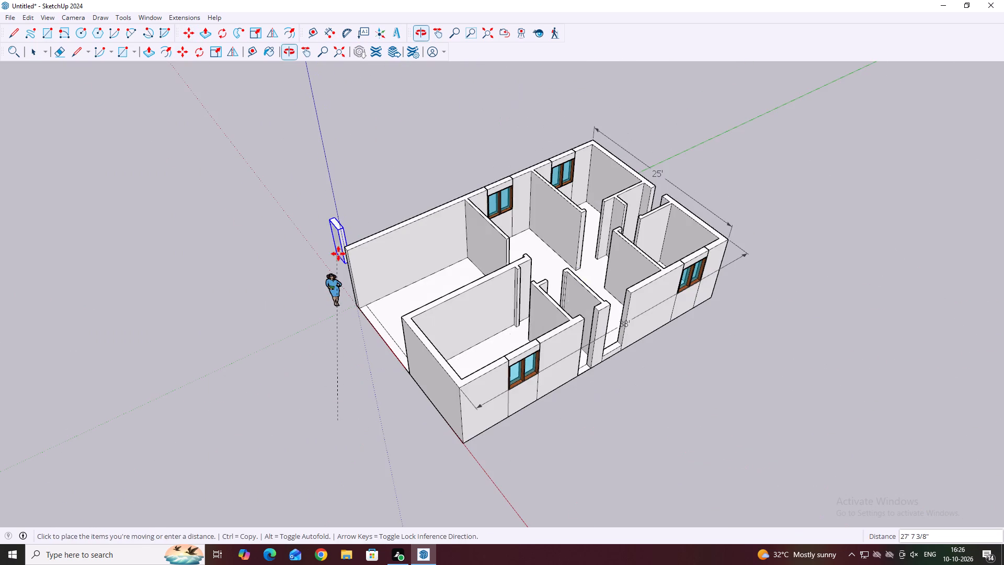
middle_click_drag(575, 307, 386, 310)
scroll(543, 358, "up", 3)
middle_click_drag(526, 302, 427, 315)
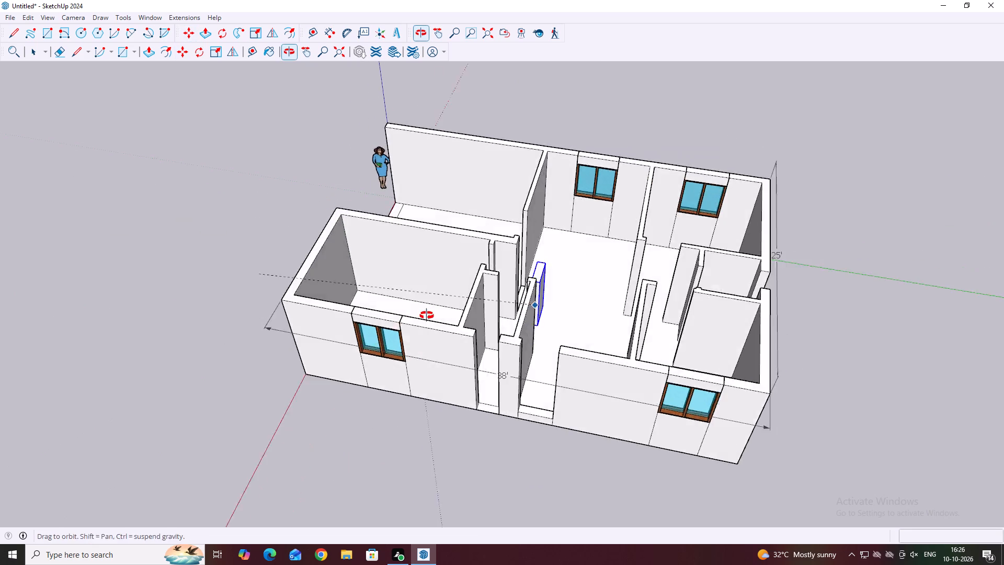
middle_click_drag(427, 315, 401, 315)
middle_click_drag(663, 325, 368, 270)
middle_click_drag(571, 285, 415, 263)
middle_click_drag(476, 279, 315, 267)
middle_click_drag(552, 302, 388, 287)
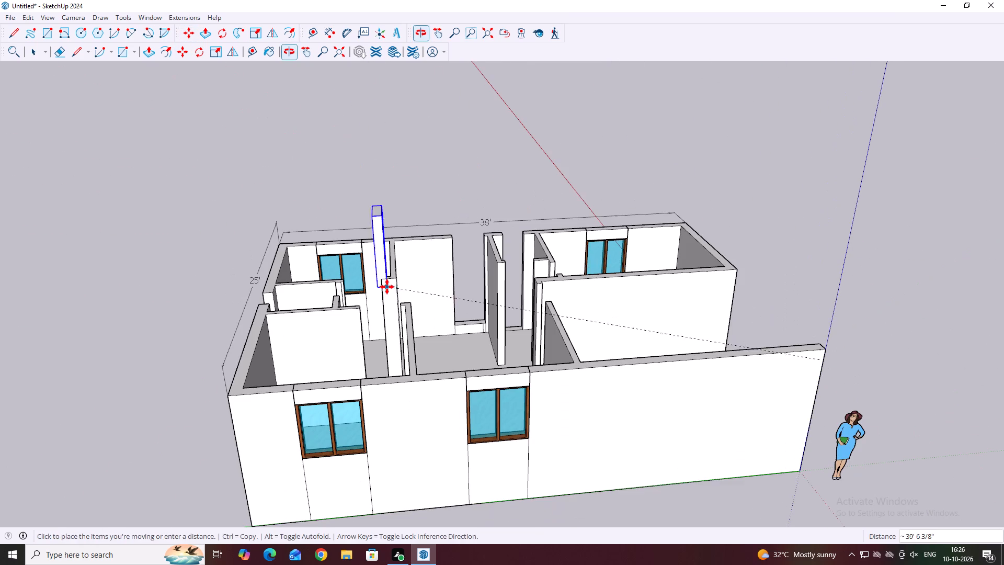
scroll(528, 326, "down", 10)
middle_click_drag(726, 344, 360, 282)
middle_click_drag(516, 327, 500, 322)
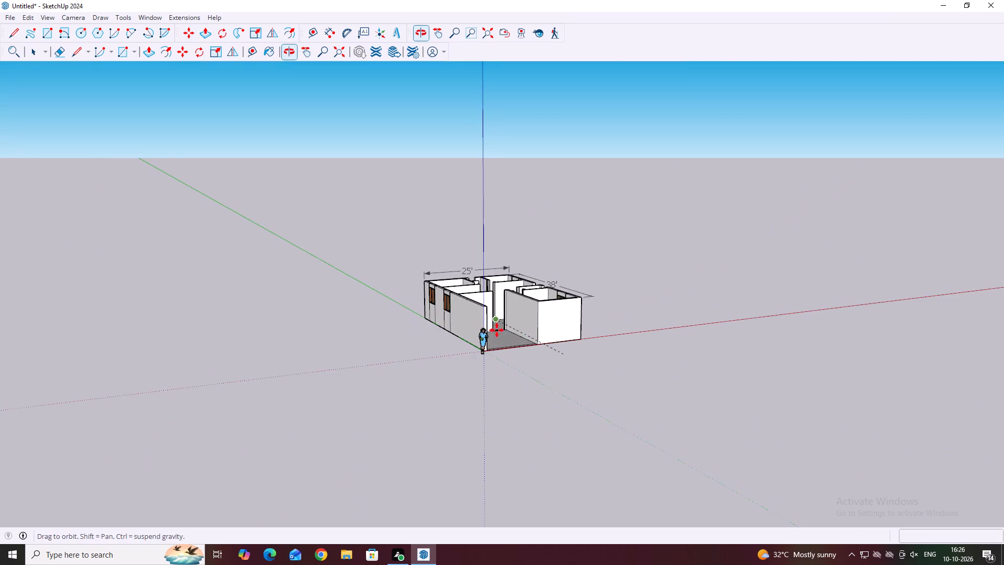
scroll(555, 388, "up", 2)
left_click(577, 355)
Rotate the door block 90° about the vertical axis at its bottom front corner.
middle_click_drag(625, 375, 529, 364)
scroll(533, 361, "up", 4)
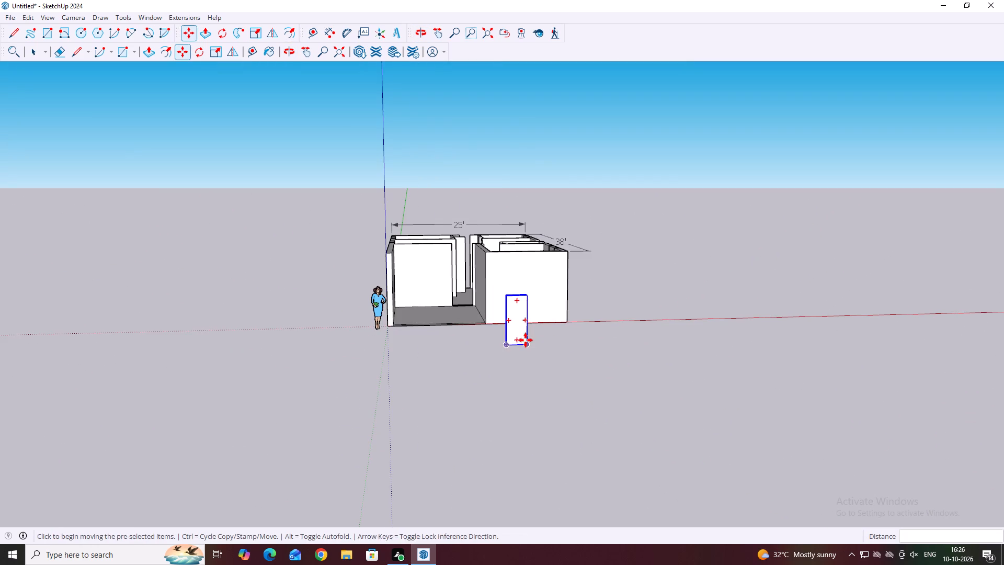
middle_click_drag(530, 341, 541, 370)
scroll(533, 370, "up", 5)
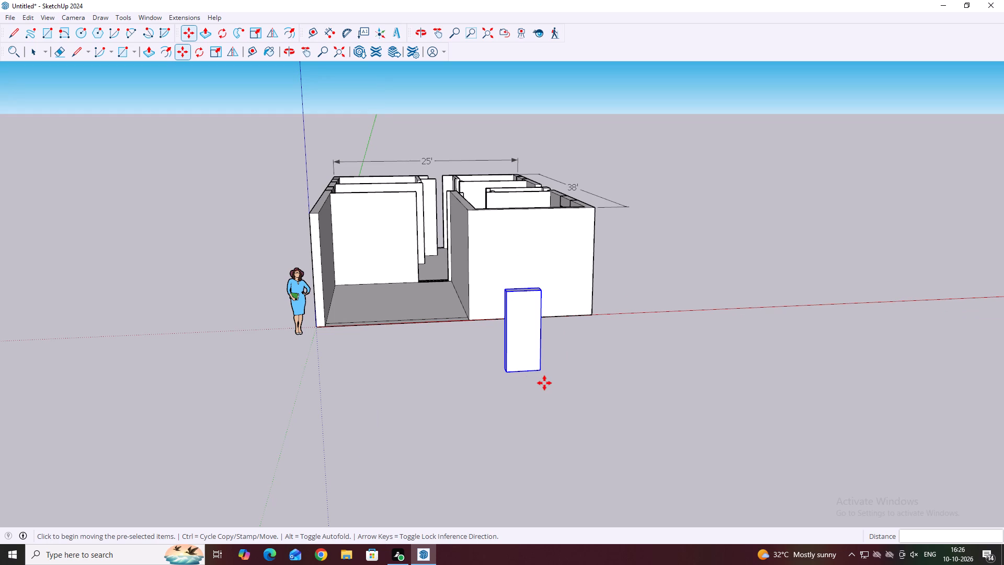
key("q")
scroll(533, 380, "up", 6)
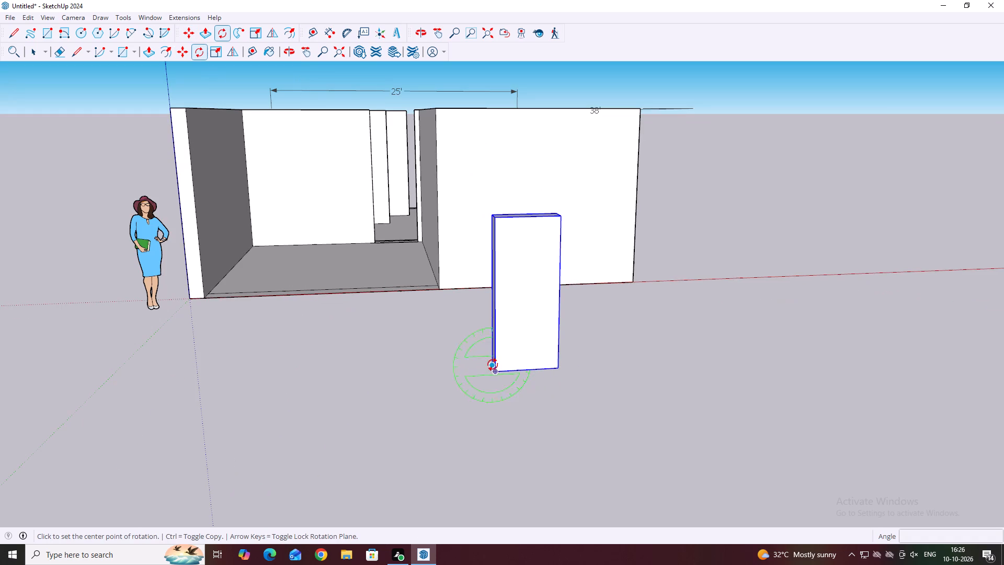
left_click(496, 372)
left_click(561, 368)
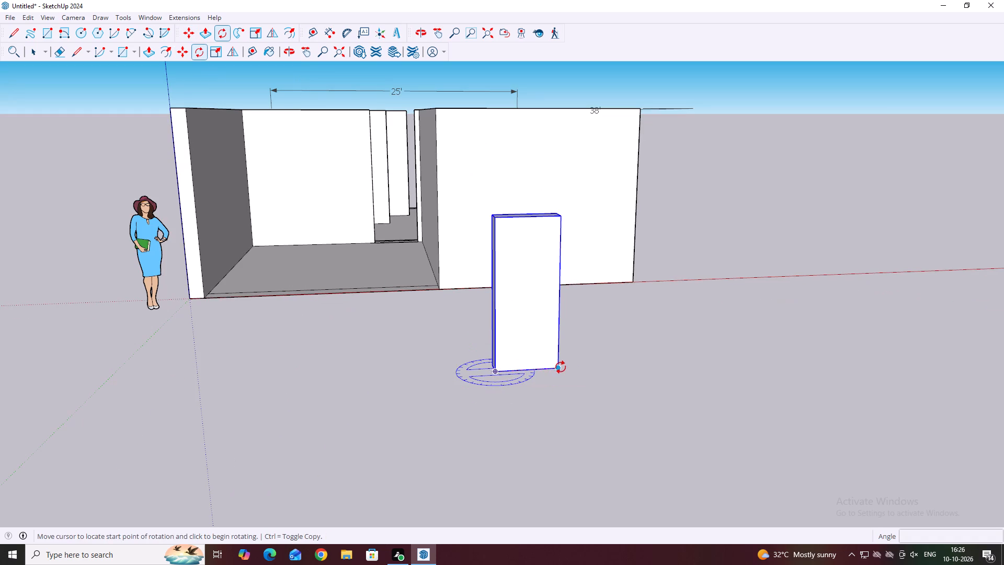
left_click(520, 433)
Move the door block by its bottom corner from the ground outside into the house, onto the wall end beside the narrow inner doorway.
scroll(538, 413, "down", 6)
middle_click_drag(547, 414, 596, 423)
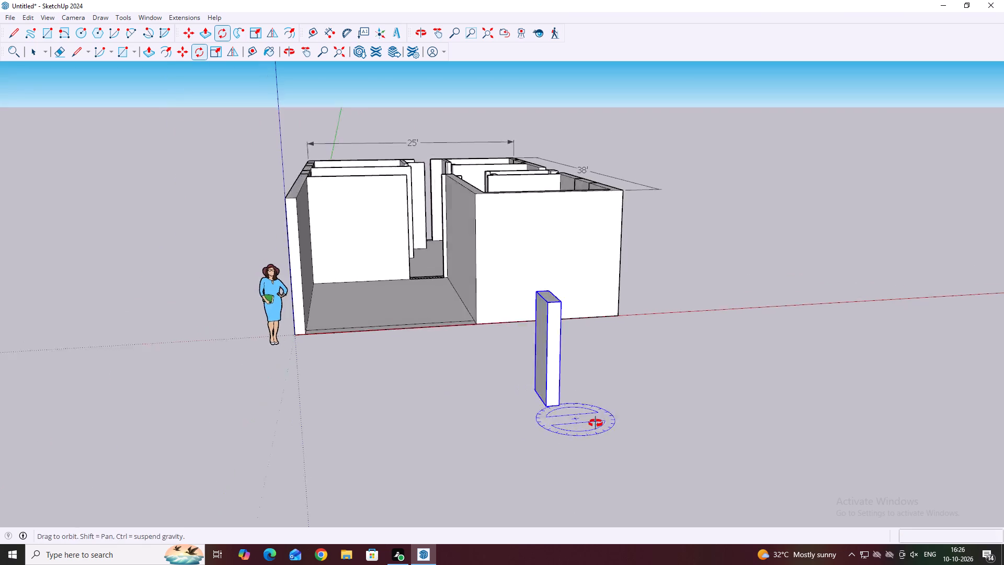
middle_click_drag(596, 423, 686, 425)
key("space")
left_click(786, 358)
middle_click_drag(717, 432, 840, 461)
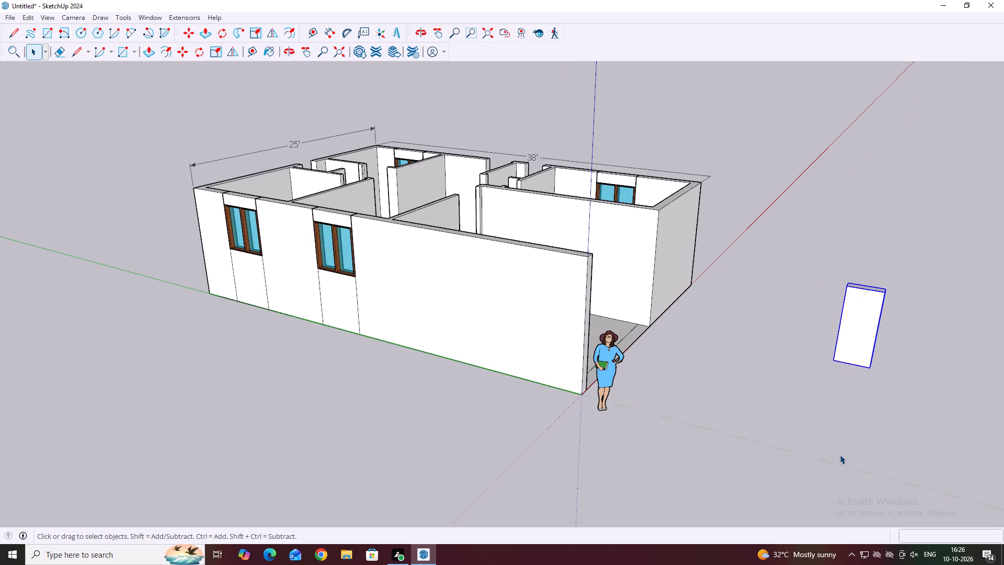
key("m")
left_click(836, 359)
scroll(821, 343, "down", 4)
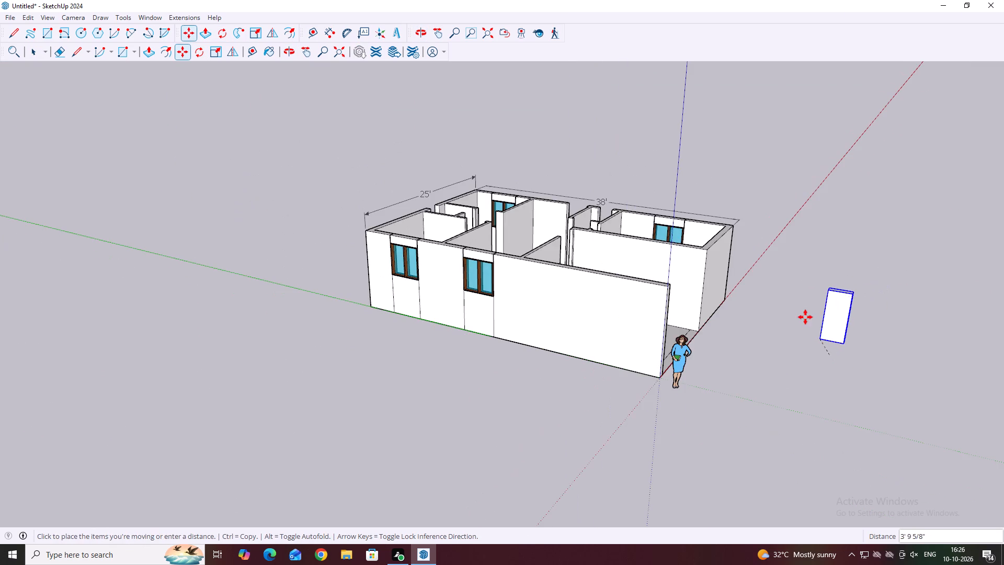
middle_click_drag(575, 246, 752, 344)
middle_click_drag(469, 292, 684, 297)
scroll(514, 224, "up", 3)
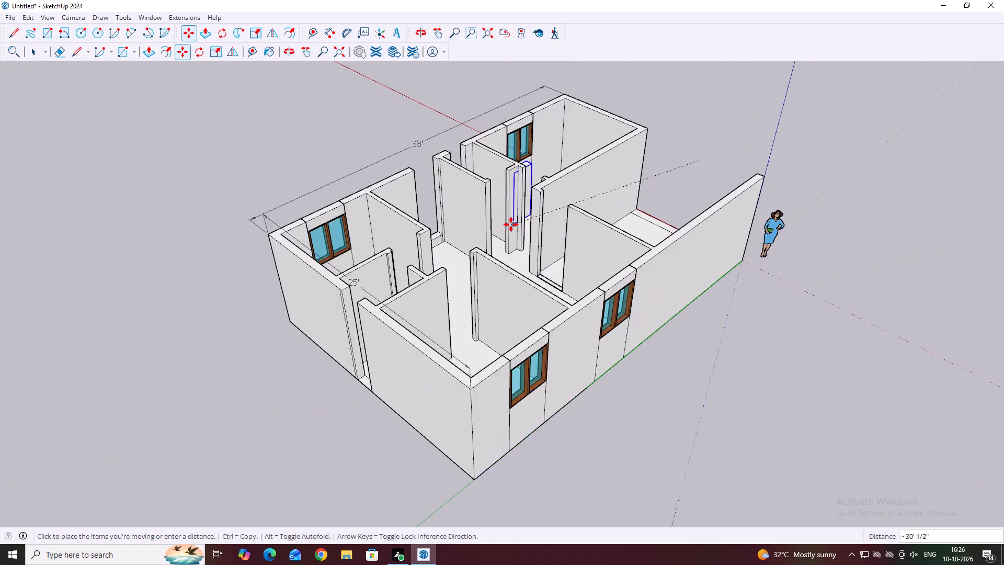
middle_click_drag(504, 235, 623, 268)
middle_click_drag(488, 236, 444, 257)
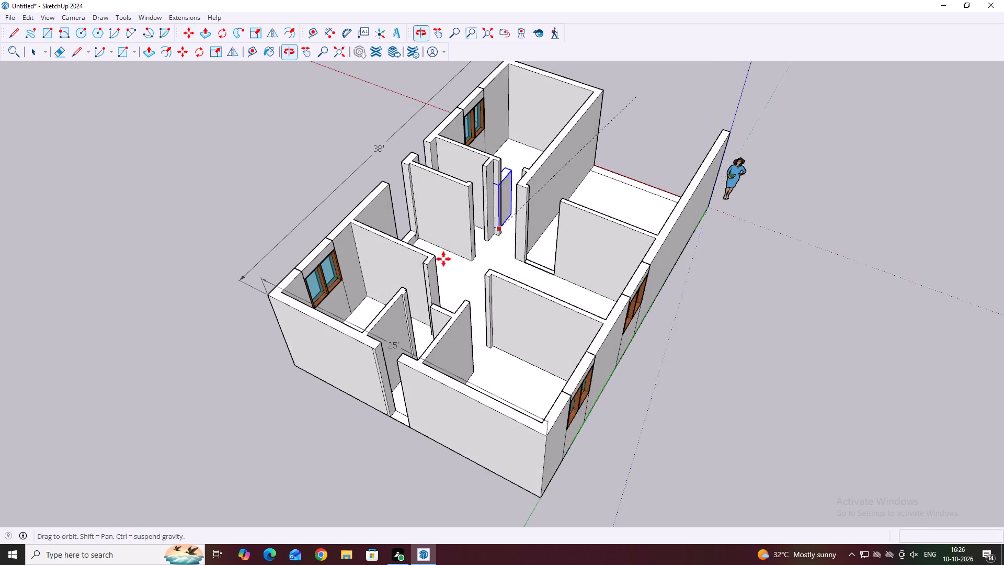
scroll(463, 256, "up", 2)
left_click(475, 243)
key("space")
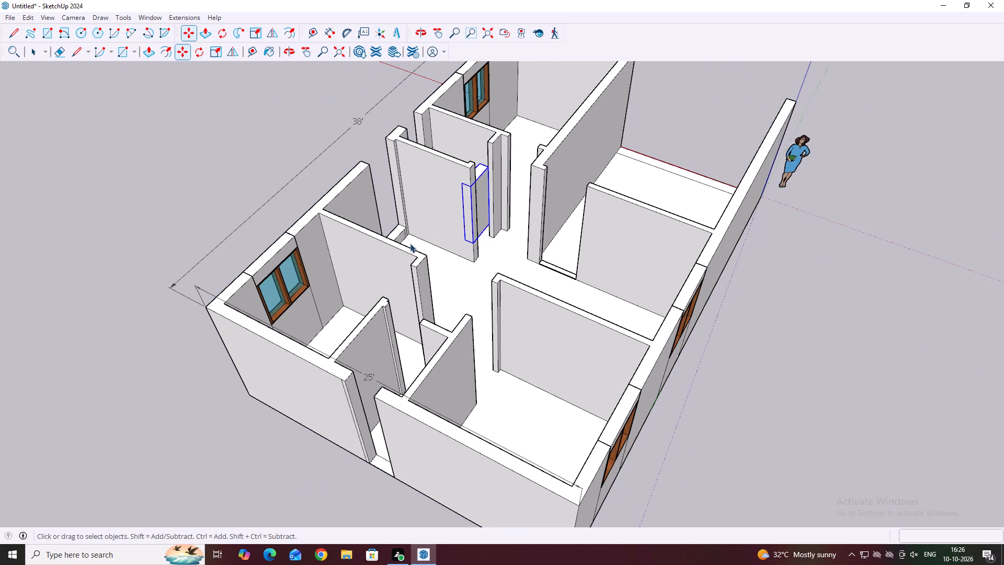
Examine the doorways and their raised thresholds around the house from several sides, including the front room's opening.
left_click(406, 227)
left_click(402, 231)
middle_click_drag(380, 257, 577, 270)
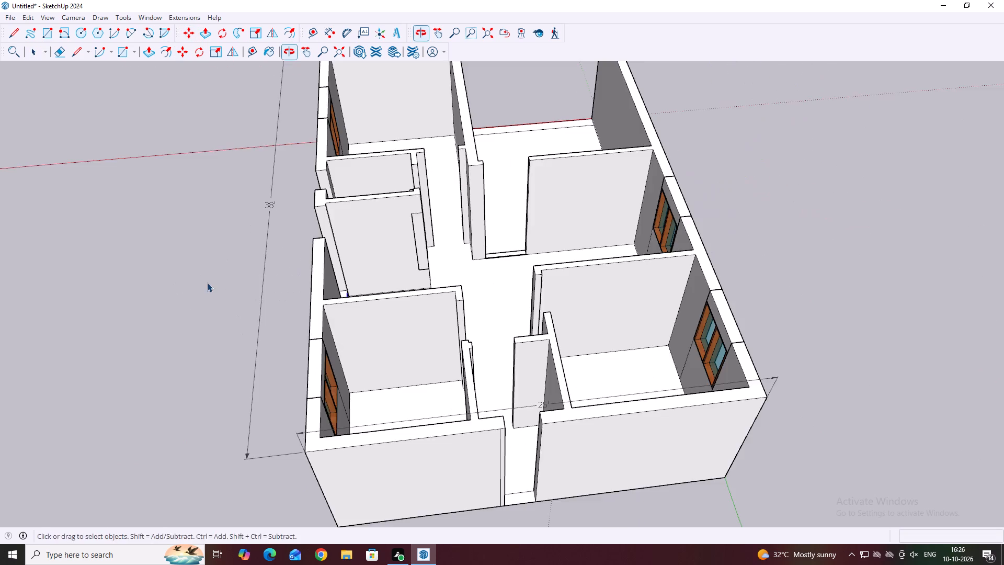
middle_click_drag(203, 288, 435, 287)
scroll(432, 298, "down", 4)
middle_click_drag(292, 299, 535, 338)
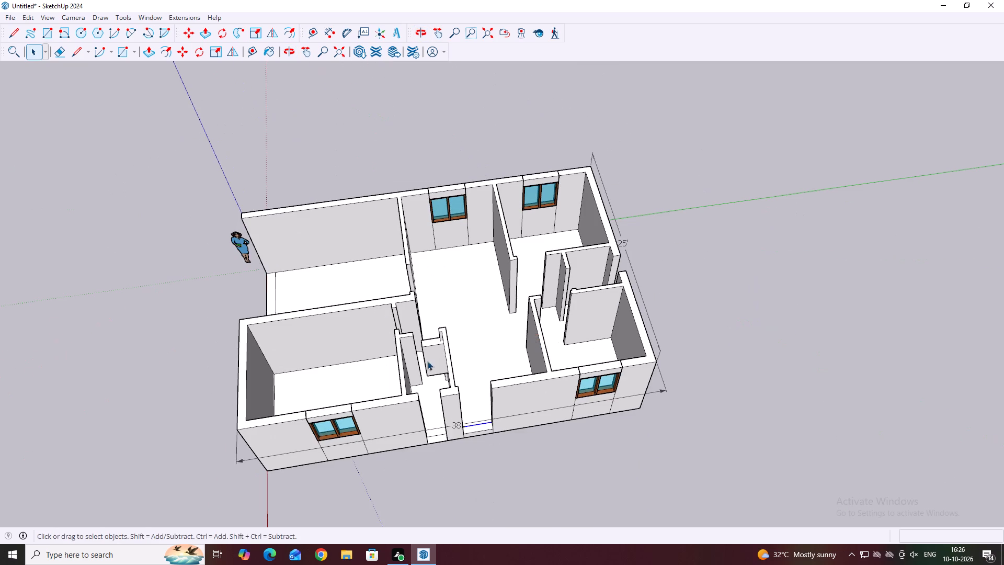
middle_click_drag(317, 417, 551, 412)
middle_click_drag(557, 430, 637, 415)
middle_click_drag(446, 412, 577, 361)
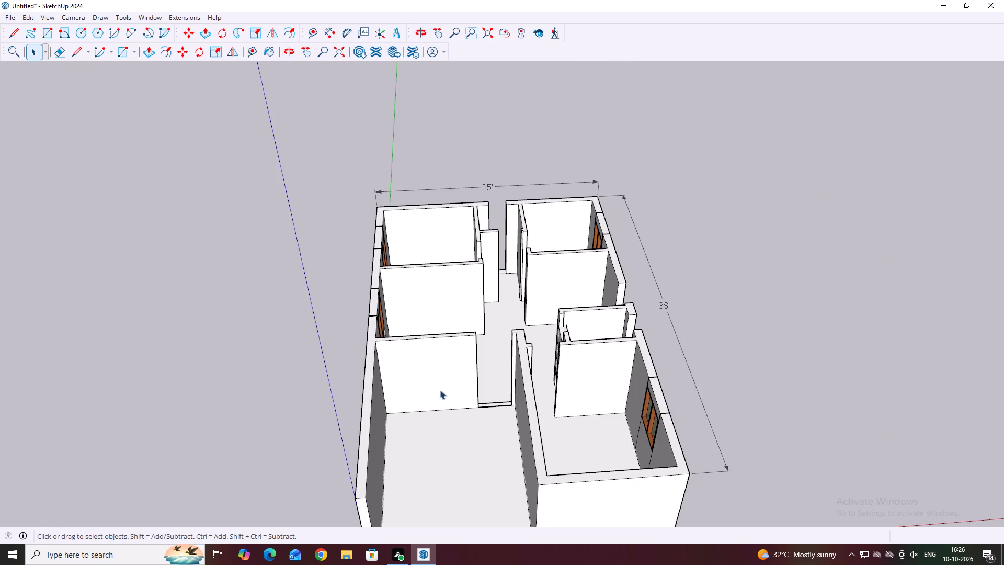
scroll(463, 408, "up", 6)
left_click(501, 406)
middle_click_drag(474, 407, 366, 407)
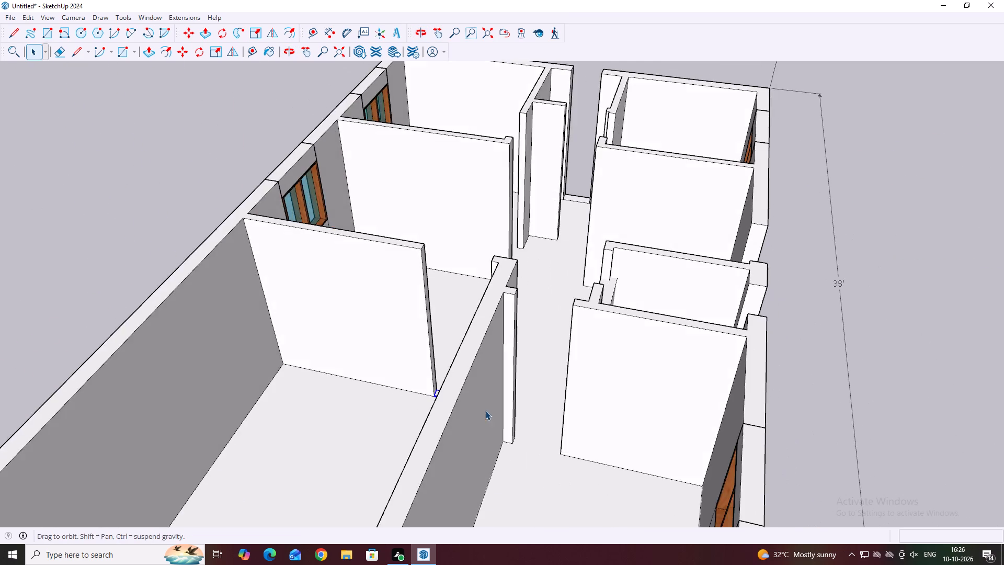
middle_click_drag(488, 412, 353, 380)
middle_click_drag(447, 372, 291, 358)
scroll(648, 351, "down", 4)
middle_click_drag(644, 354, 613, 363)
middle_click_drag(639, 339, 486, 338)
middle_click_drag(642, 267, 438, 306)
middle_click_drag(627, 348, 467, 324)
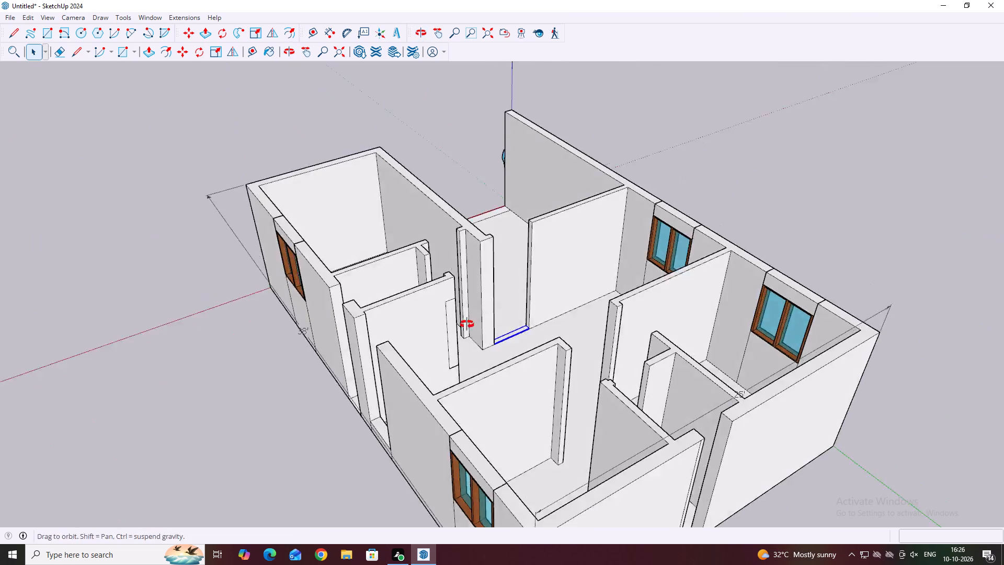
middle_click_drag(467, 324, 432, 323)
middle_click_drag(521, 327, 514, 334)
scroll(511, 346, "up", 3)
middle_click_drag(535, 349, 488, 353)
middle_click_drag(470, 346, 447, 343)
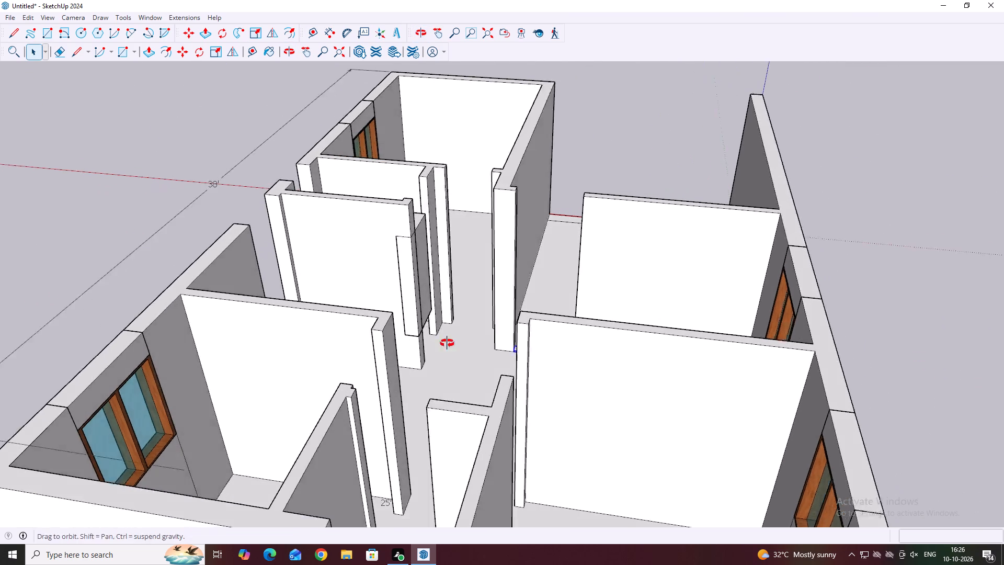
middle_click_drag(447, 343, 379, 342)
middle_click_drag(451, 346, 401, 344)
middle_click(545, 312)
left_click(541, 310)
Draw a 5" by 2'6" rectangle on the floor across the inner doorway beside the door block.
middle_click_drag(560, 315, 472, 365)
middle_click_drag(521, 338, 426, 347)
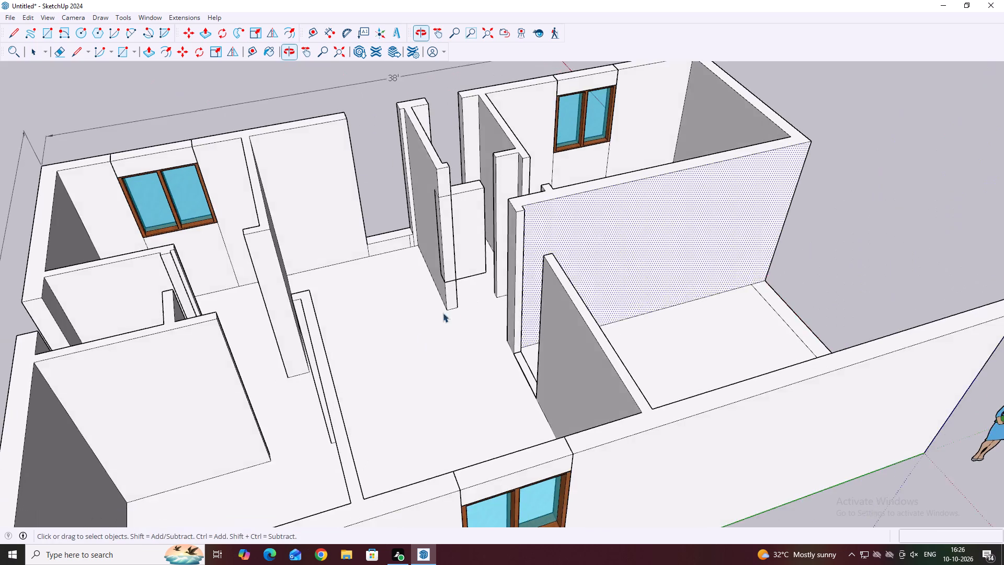
scroll(453, 303, "up", 6)
middle_click_drag(537, 311, 441, 328)
middle_click_drag(488, 320, 387, 309)
middle_click_drag(463, 297, 491, 333)
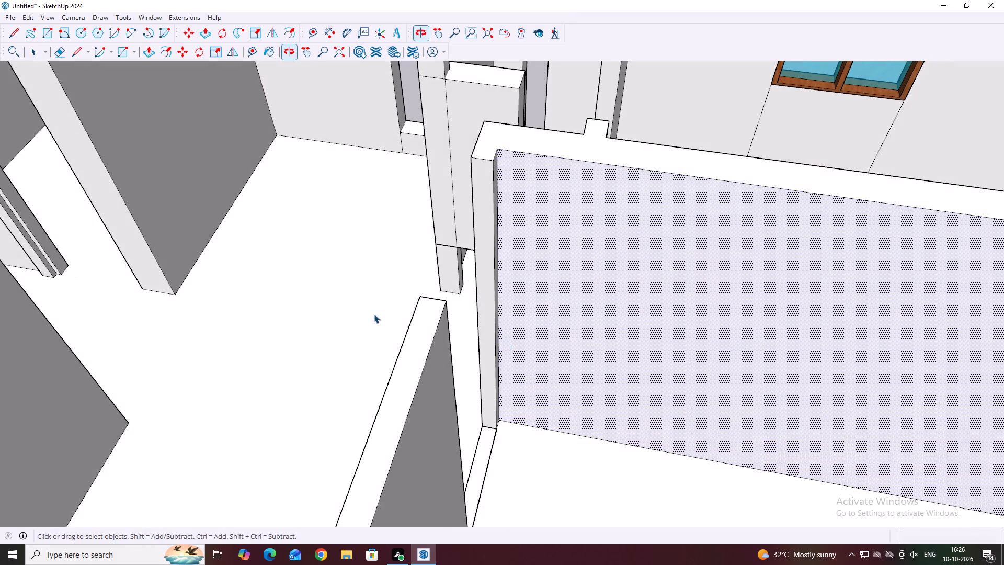
middle_click_drag(369, 310, 440, 338)
middle_click_drag(443, 302, 448, 319)
middle_click_drag(498, 310, 437, 312)
middle_click_drag(447, 304, 443, 326)
key("r")
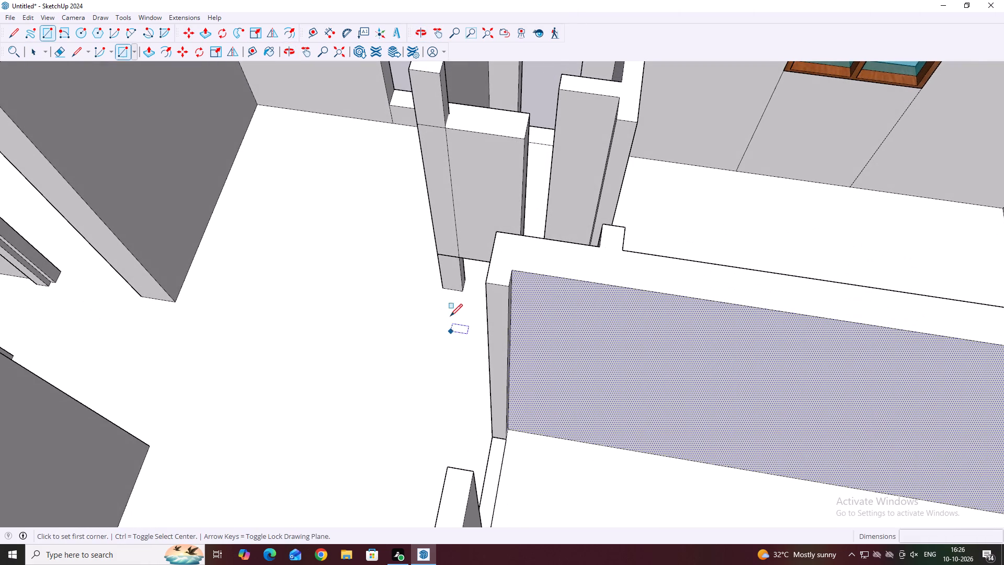
scroll(460, 281, "up", 8)
left_click(465, 273)
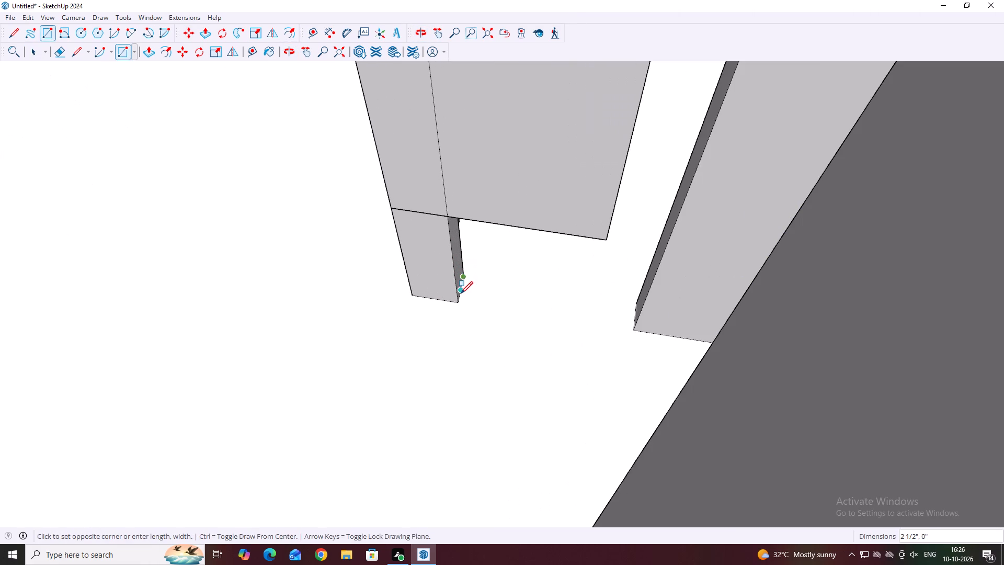
left_click(635, 329)
scroll(626, 323, "up", 6)
key("Escape")
key("space")
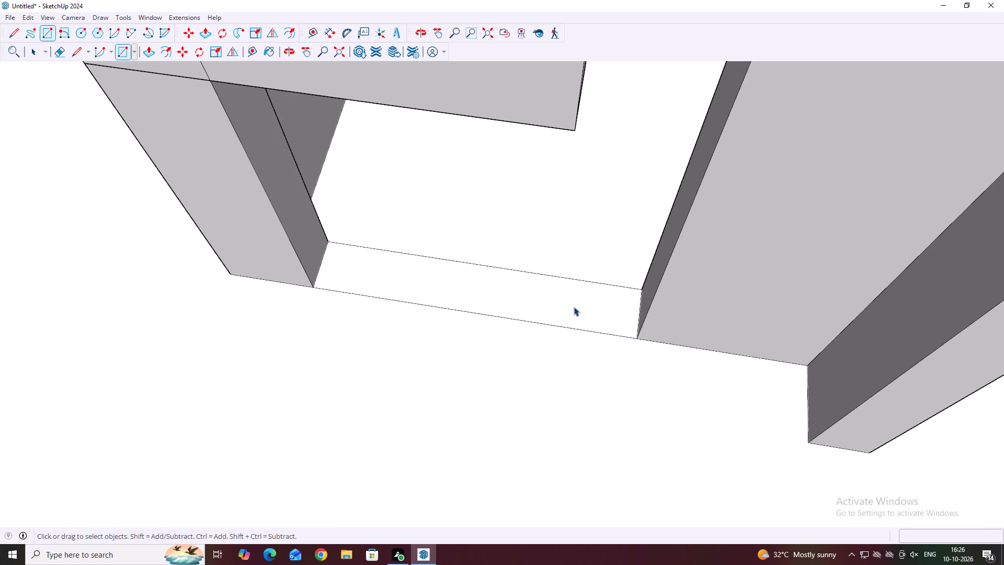
Push/pull the new rectangle in the doorway up 1" to form a threshold.
double_click(520, 300)
key("p")
left_click(520, 300)
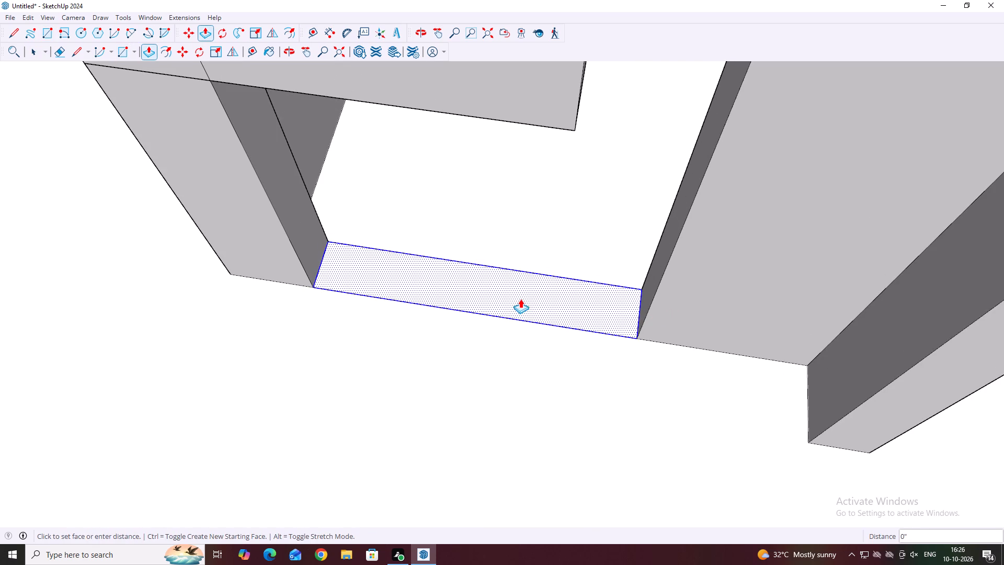
key("1")
key("Return")
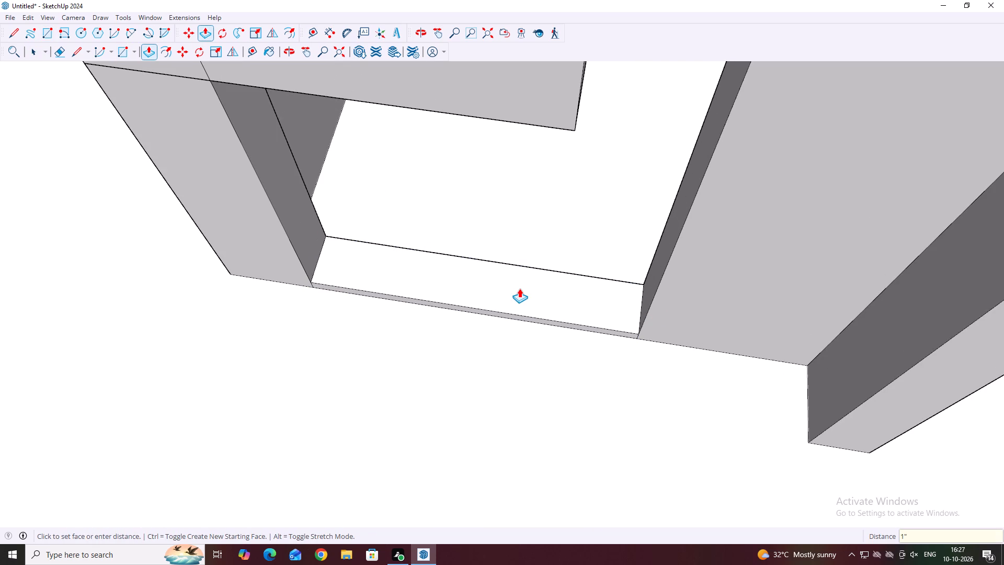
key("space")
Move the door block by its bottom front corner onto the matching corner of the new threshold, filling the inner doorway.
scroll(531, 340, "down", 20)
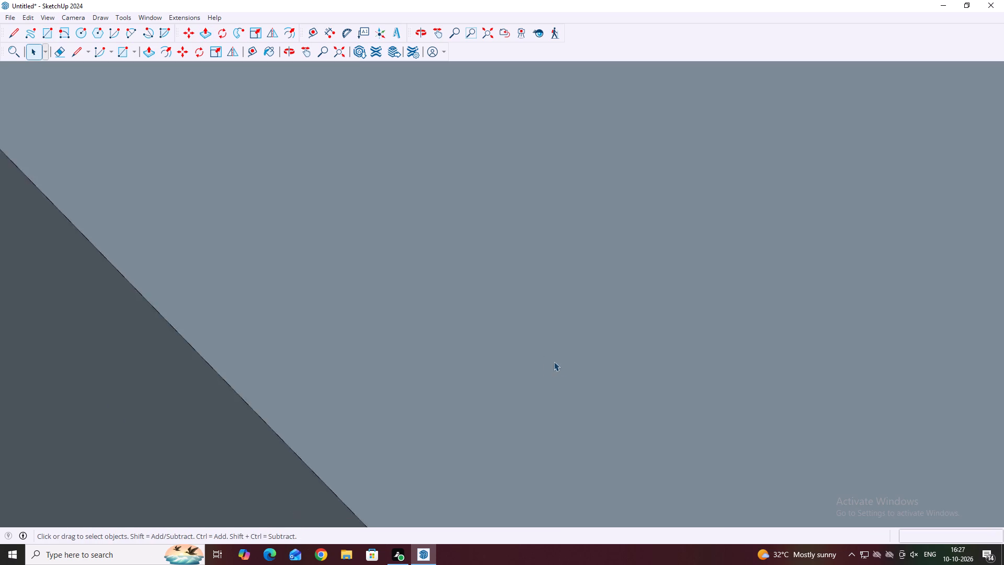
scroll(554, 361, "down", 20)
scroll(554, 361, "down", 20)
scroll(554, 361, "down", 12)
middle_click(563, 345)
middle_click(561, 340)
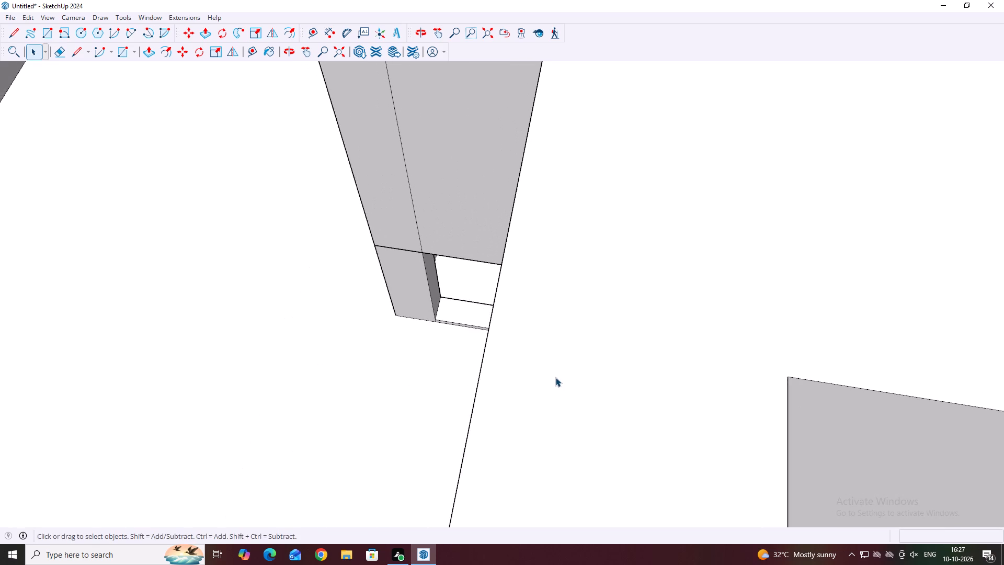
scroll(555, 377, "down", 3)
middle_click_drag(637, 341, 762, 293)
middle_click_drag(380, 368, 626, 310)
scroll(475, 334, "down", 7)
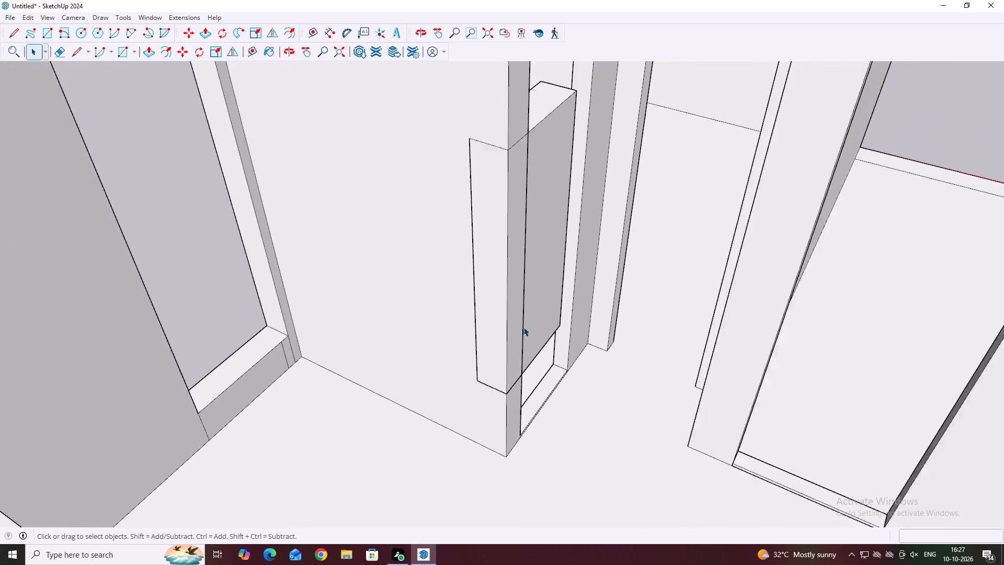
scroll(523, 327, "down", 1)
middle_click_drag(545, 323, 439, 330)
middle_click_drag(478, 339, 430, 340)
middle_click_drag(526, 339, 442, 327)
left_click(461, 330)
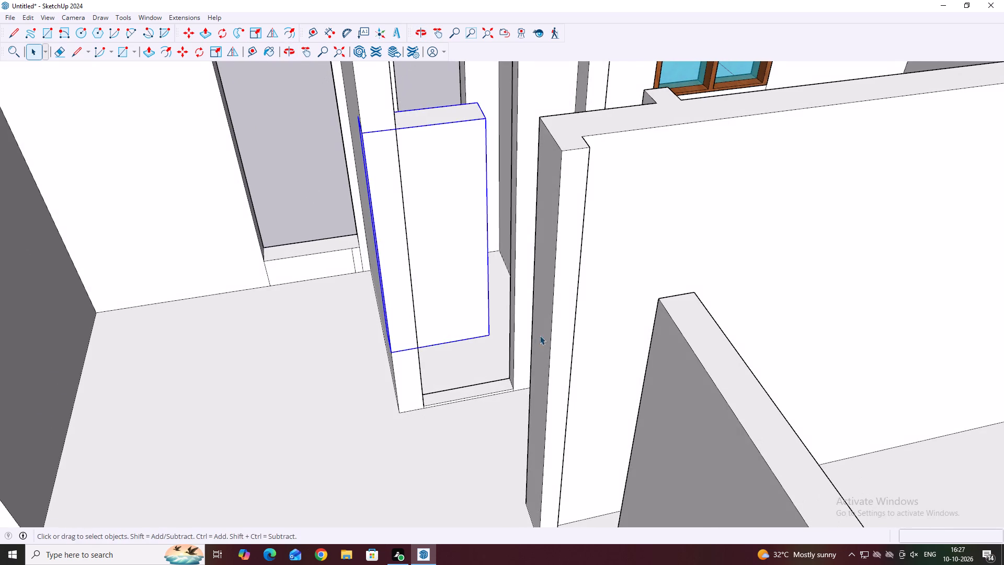
middle_click_drag(517, 336, 498, 338)
key("m")
scroll(484, 338, "up", 3)
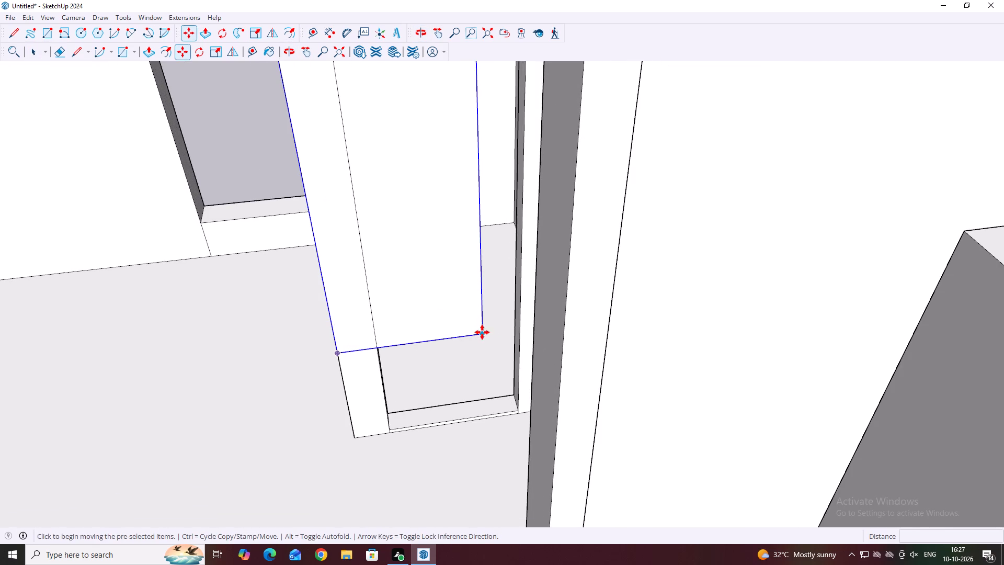
left_click(482, 332)
scroll(518, 405, "up", 3)
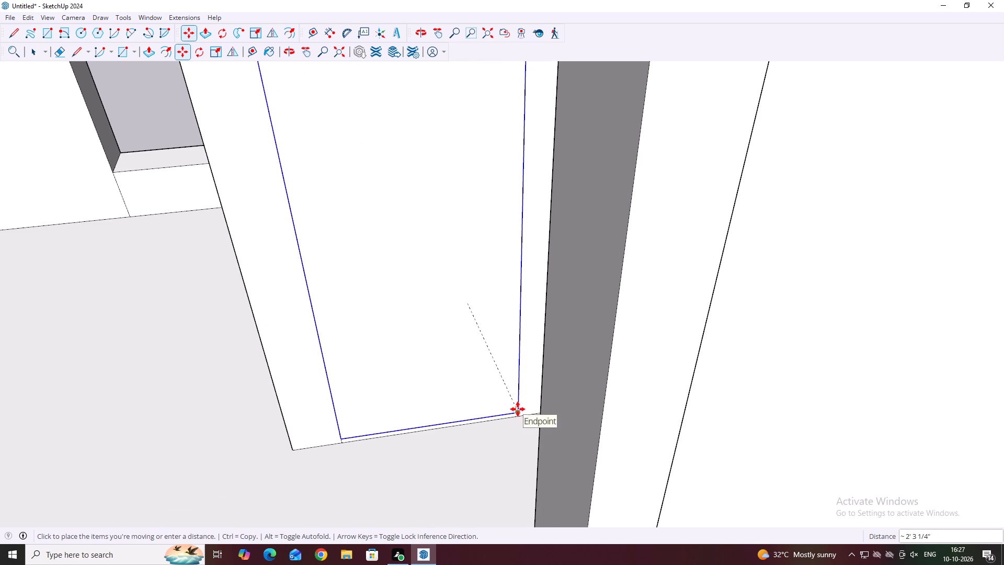
left_click(518, 409)
scroll(499, 343, "down", 11)
key("space")
Open the door block component in the inner doorway for editing and select its geometry.
left_click(460, 322)
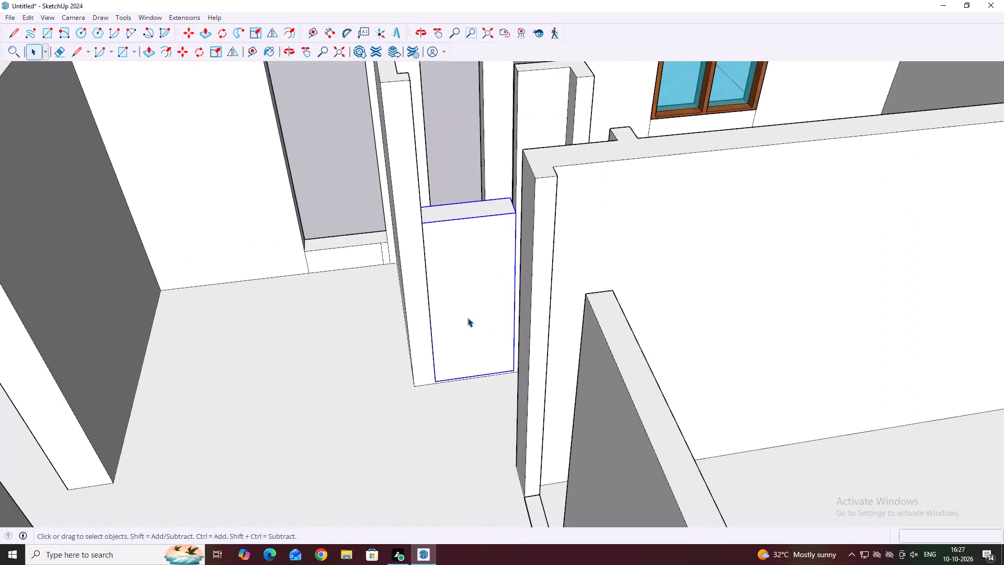
double_click(467, 318)
double_click(470, 316)
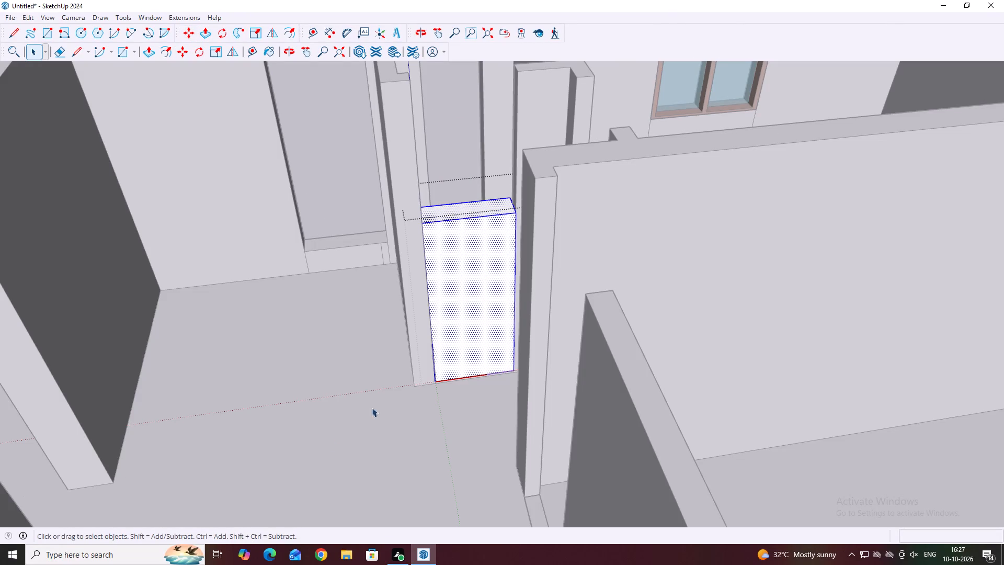
middle_click_drag(462, 474, 440, 469)
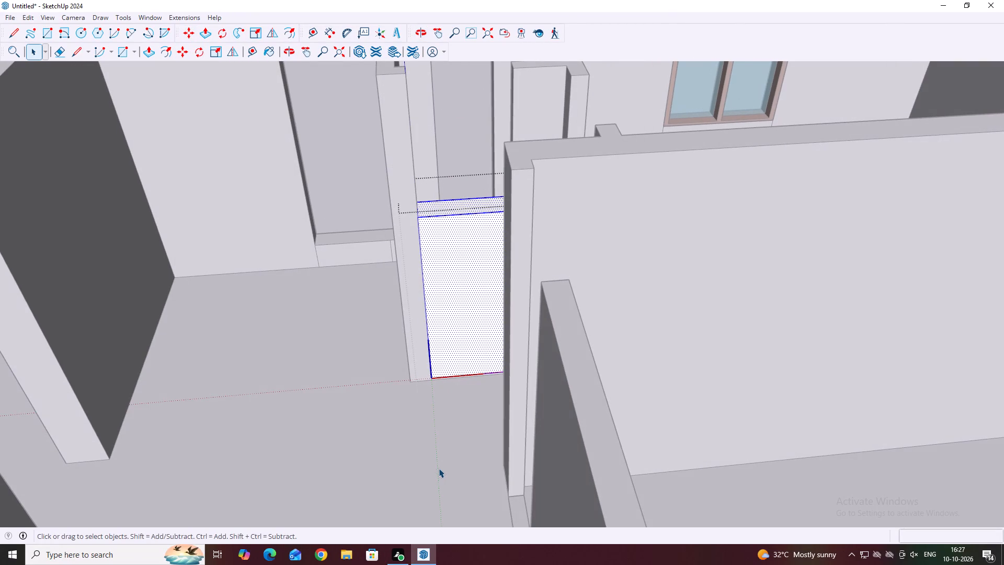
Delete the top rear edge of the door block, removing its top and back faces.
middle_click_drag(470, 430, 462, 376)
middle_click_drag(449, 354, 487, 302)
scroll(490, 299, "down", 16)
middle_click_drag(484, 264, 489, 387)
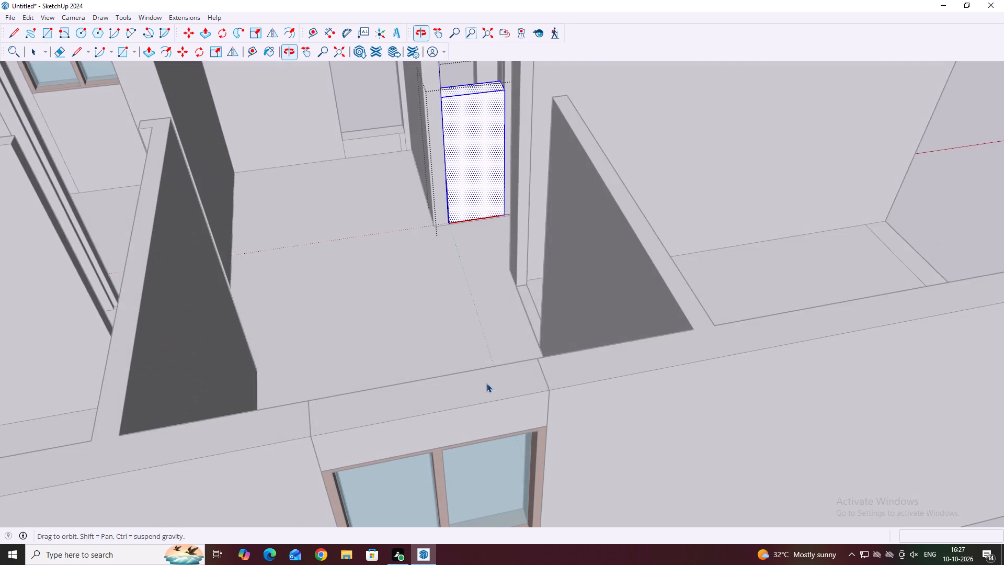
scroll(490, 200, "up", 3)
scroll(471, 241, "down", 4)
scroll(495, 124, "up", 5)
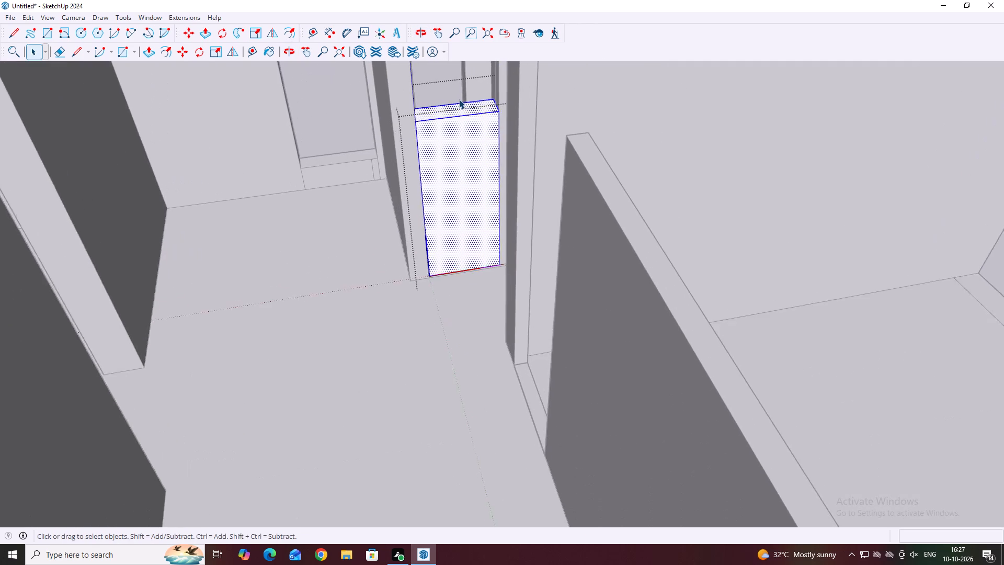
scroll(459, 99, "up", 4)
left_click(461, 103)
middle_click_drag(465, 117, 443, 137)
scroll(448, 132, "up", 2)
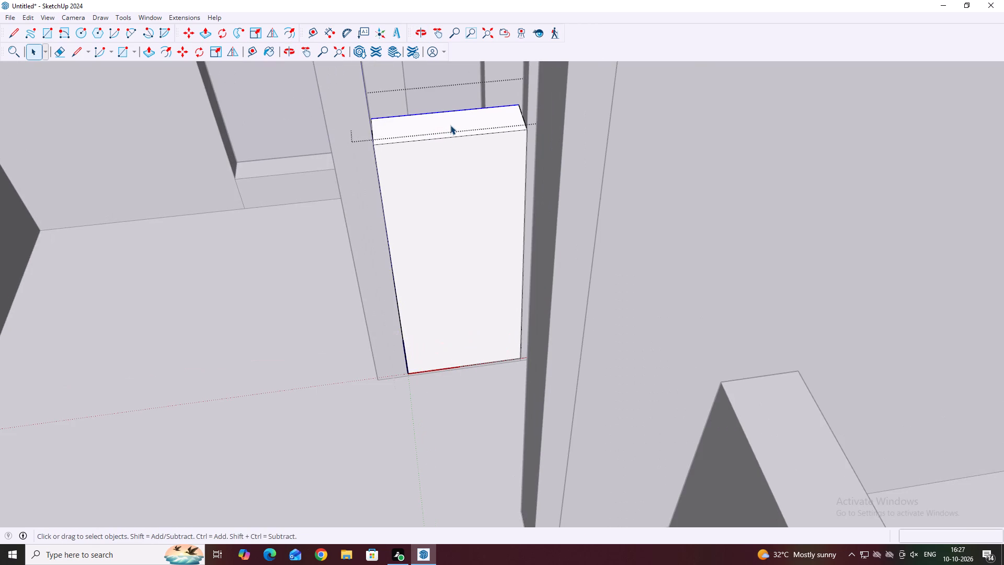
key("Delete")
Delete the leftover edges and face on the left side of the door block, behind its front face.
left_click_drag(463, 125, 456, 150)
middle_click_drag(464, 141, 456, 163)
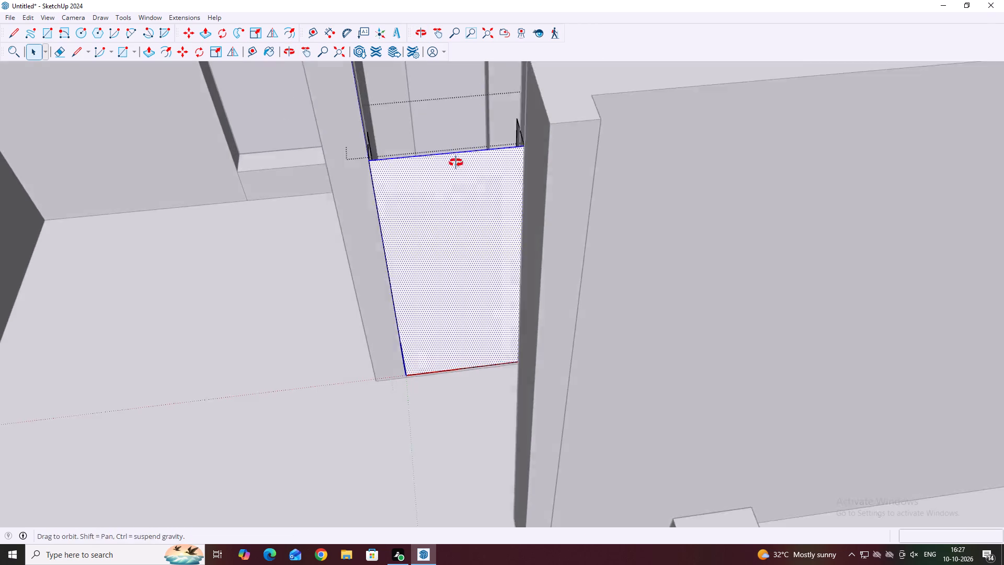
middle_click_drag(456, 163, 439, 205)
middle_click_drag(441, 168, 362, 214)
middle_click_drag(358, 212, 325, 224)
middle_click_drag(345, 220, 300, 232)
scroll(336, 220, "up", 4)
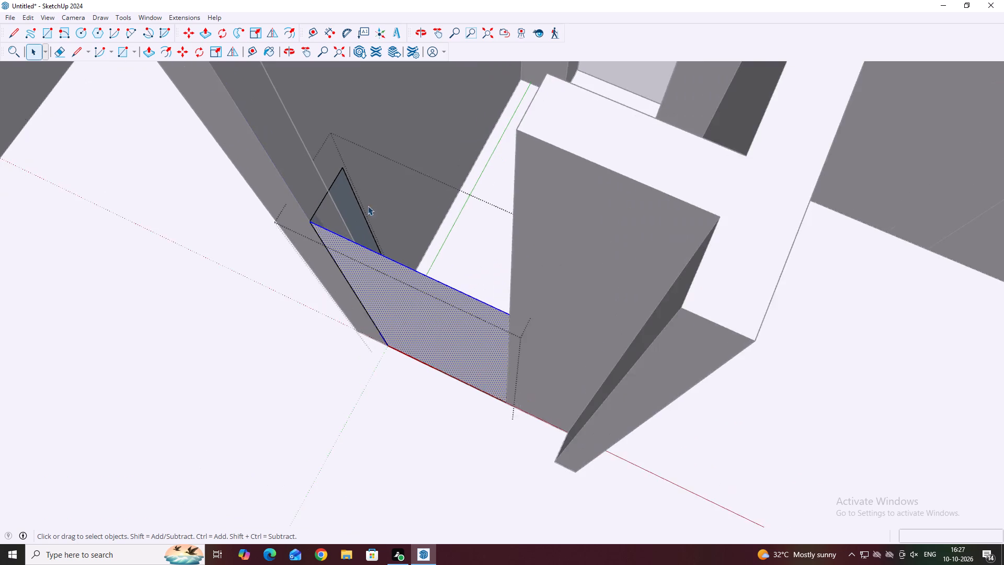
scroll(368, 206, "up", 3)
left_click(359, 213)
key("Delete")
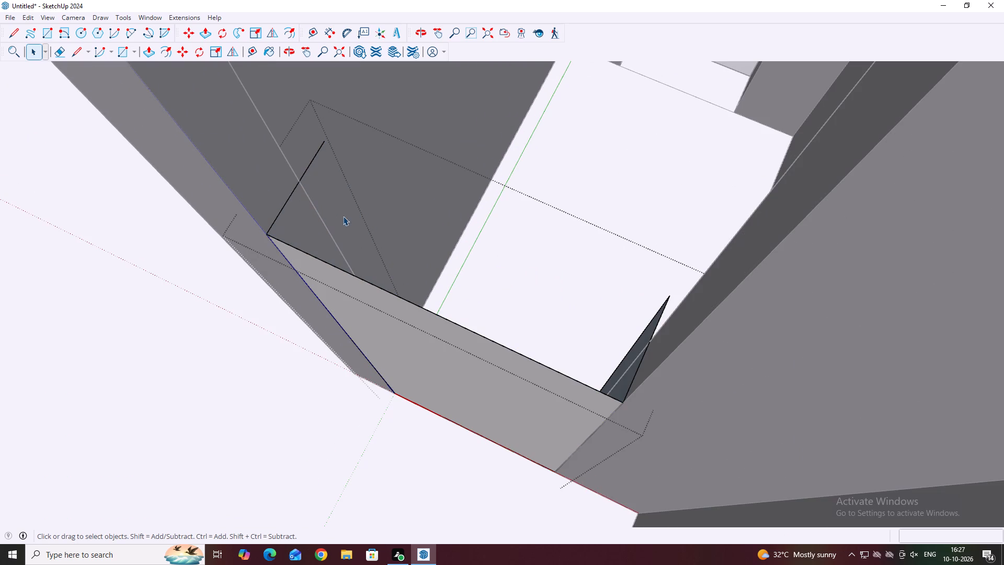
left_click(287, 206)
key("Delete")
left_click(287, 206)
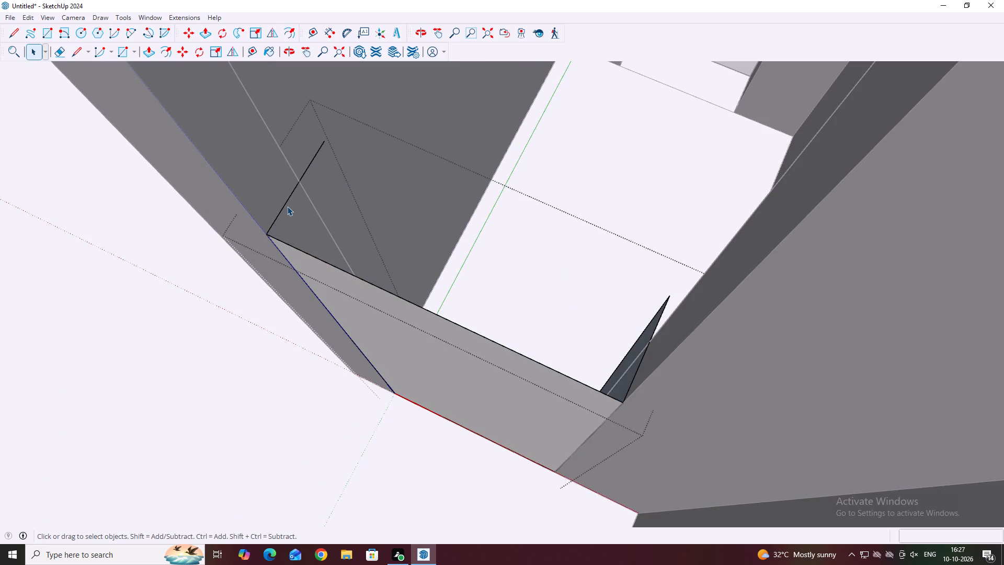
left_click(285, 204)
key("Delete")
Delete the leftover edges and face on the right side of the door block, behind its front face.
scroll(654, 341, "up", 4)
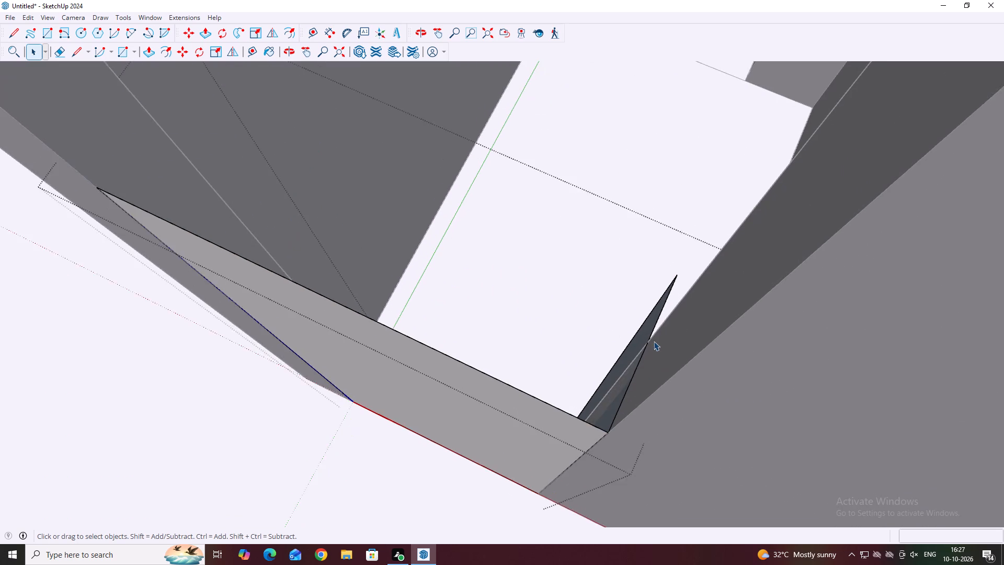
scroll(654, 341, "up", 3)
left_click(637, 367)
key("Delete")
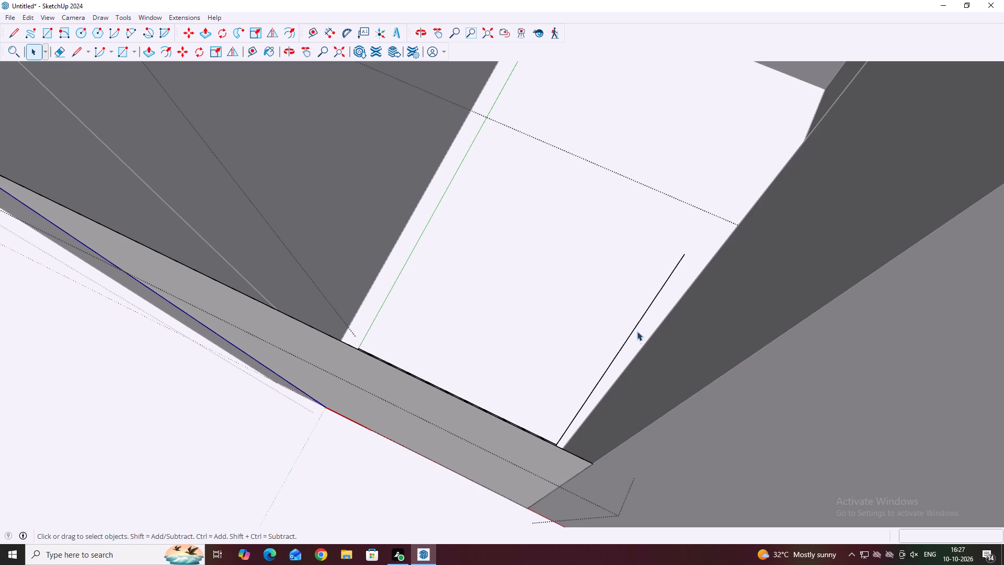
left_click(635, 328)
key("Delete")
Delete the door block's bottom face and its three remaining edges so only the front face is left.
middle_click_drag(575, 383, 480, 477)
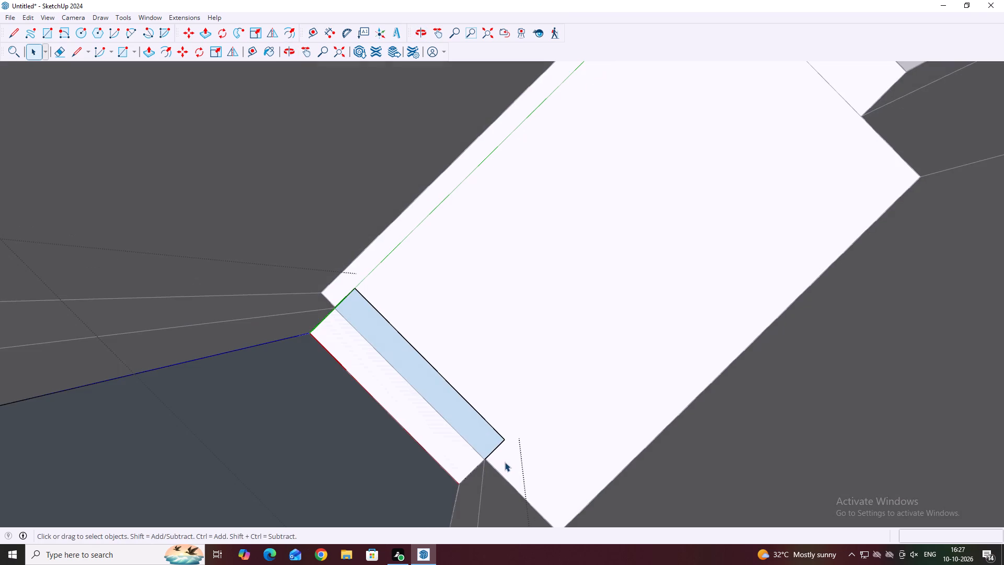
left_click(493, 449)
key("Delete")
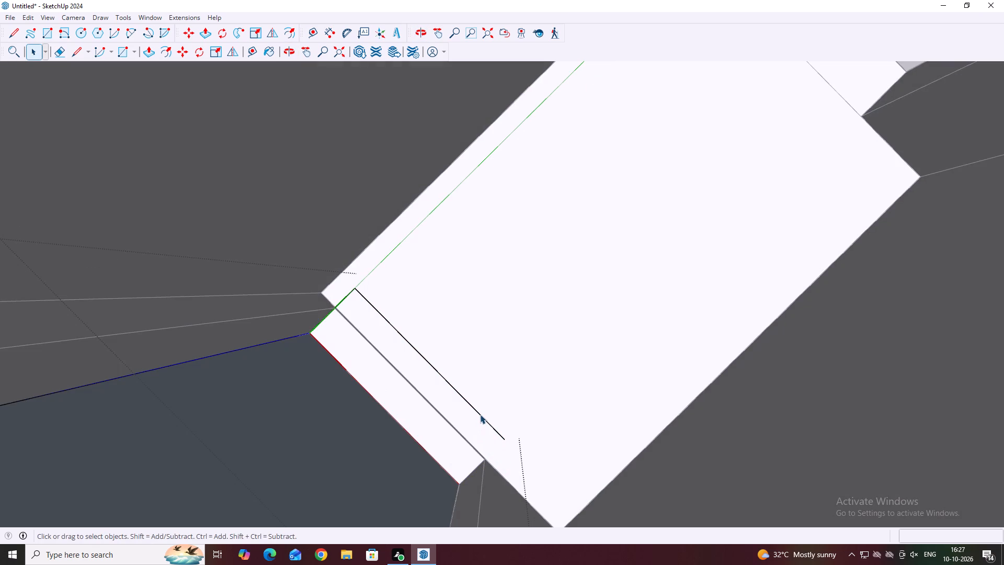
left_click(480, 414)
key("Delete")
left_click(342, 300)
key("Delete")
Select the door's front face and bring up the Wood material collection in place of Glass and Mirrors.
scroll(421, 326, "down", 7)
middle_click_drag(386, 379, 496, 228)
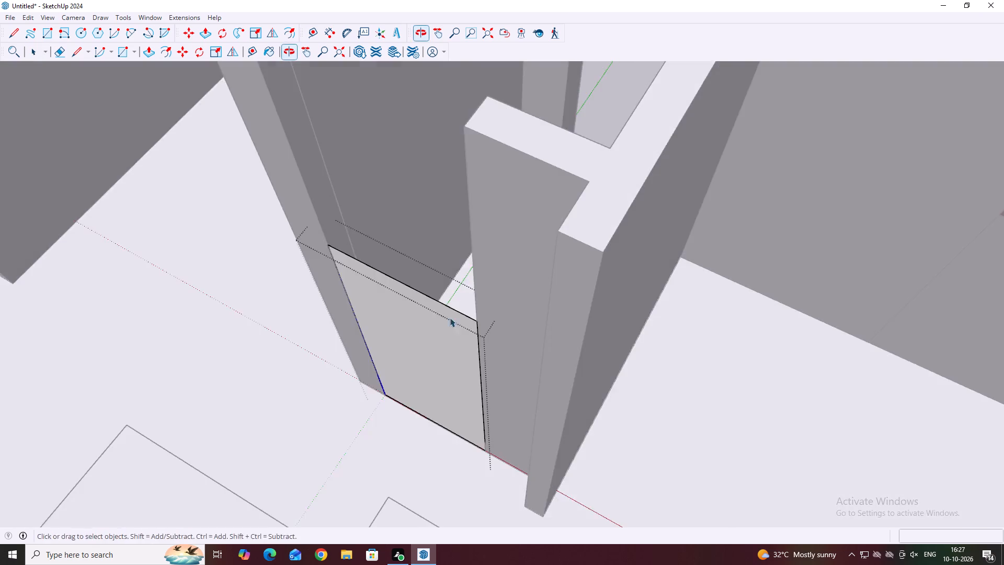
middle_click_drag(387, 404, 555, 221)
scroll(487, 241, "down", 17)
middle_click_drag(496, 251, 499, 278)
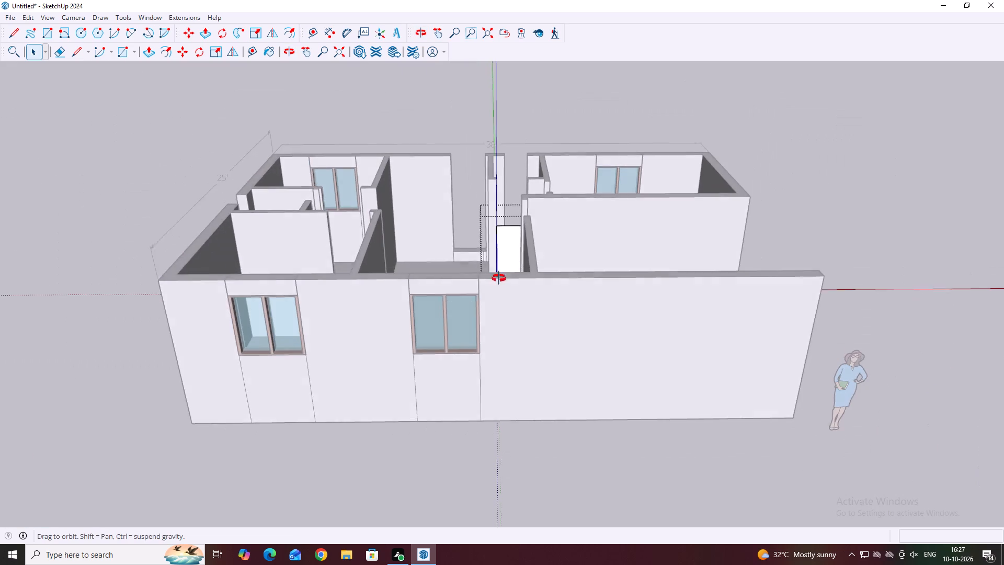
middle_click_drag(499, 278, 496, 309)
scroll(507, 259, "up", 8)
left_click(505, 236)
middle_click_drag(508, 236, 499, 304)
scroll(486, 306, "up", 3)
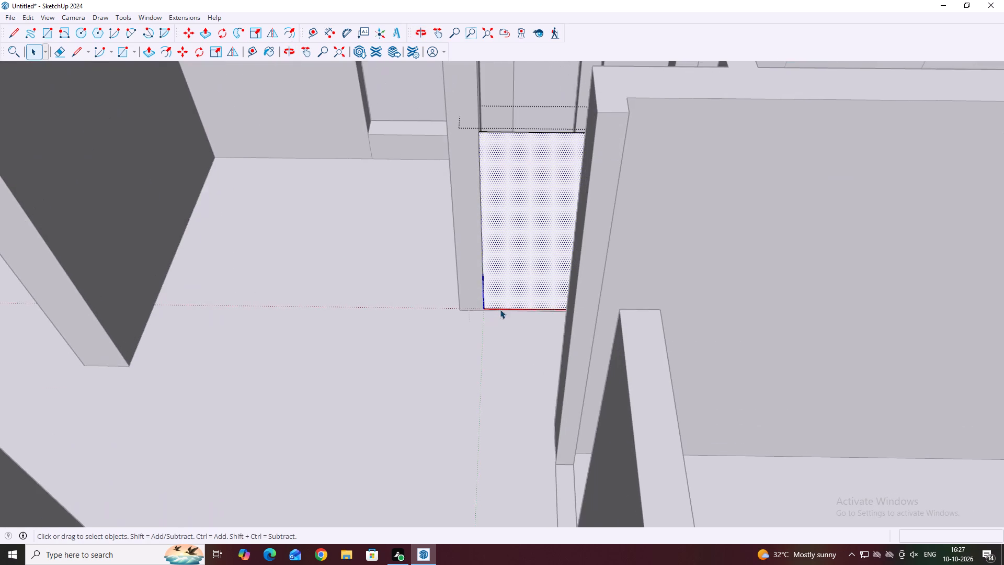
middle_click_drag(501, 309, 508, 304)
key("b")
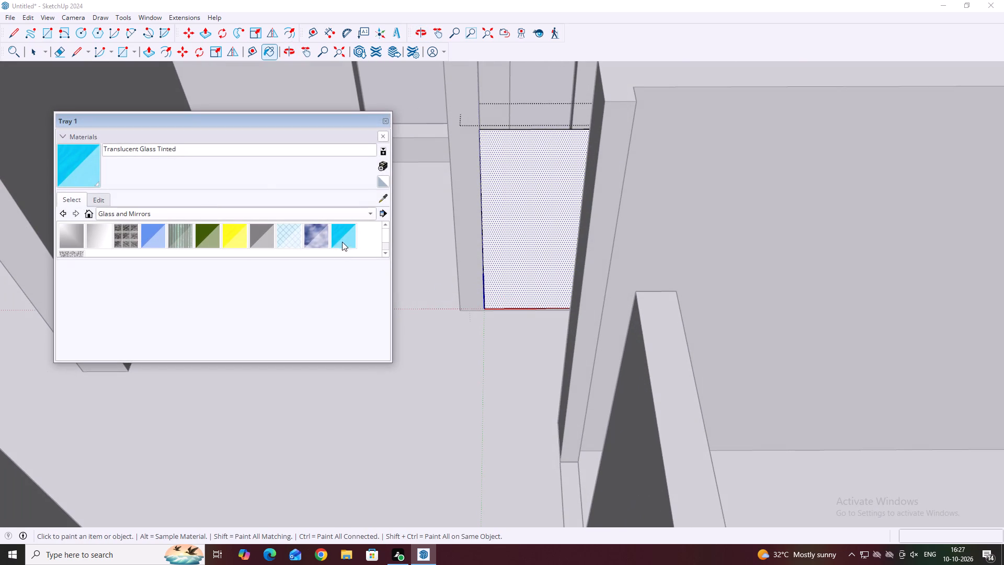
scroll(230, 245, "down", 6)
scroll(84, 230, "up", 3)
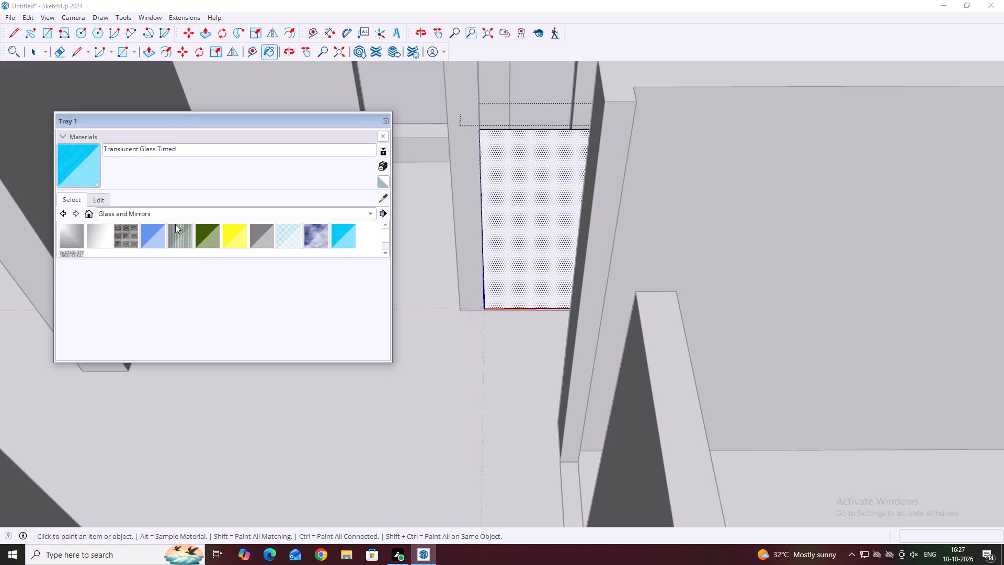
left_click(181, 218)
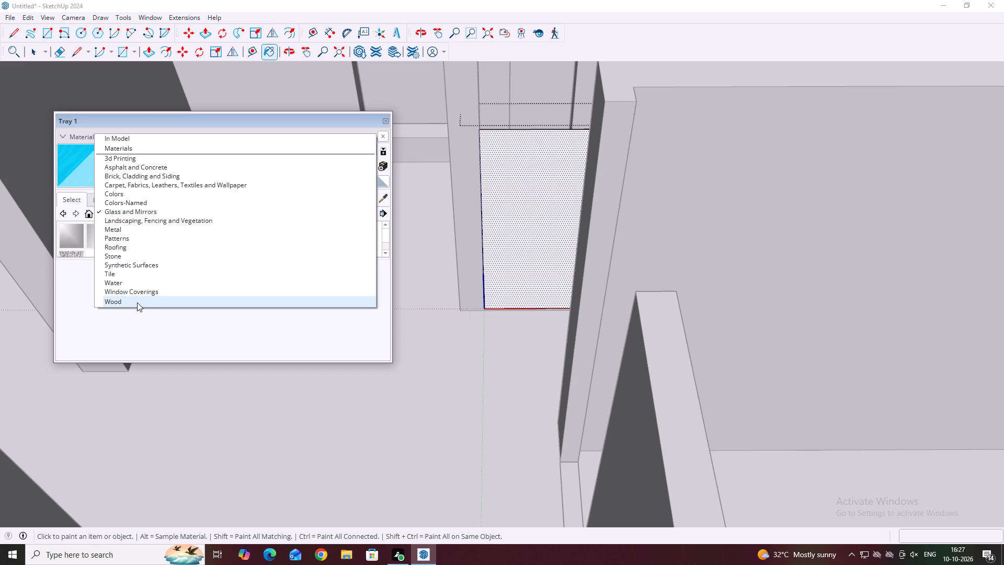
left_click(136, 302)
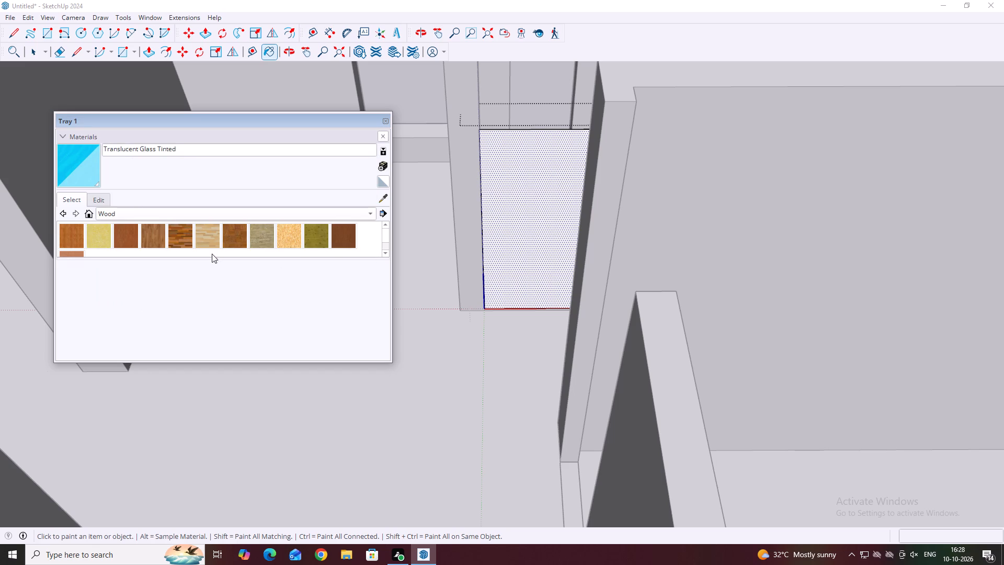
key("Escape")
scroll(265, 223, "down", 5)
scroll(475, 184, "down", 6)
middle_click_drag(501, 206, 528, 243)
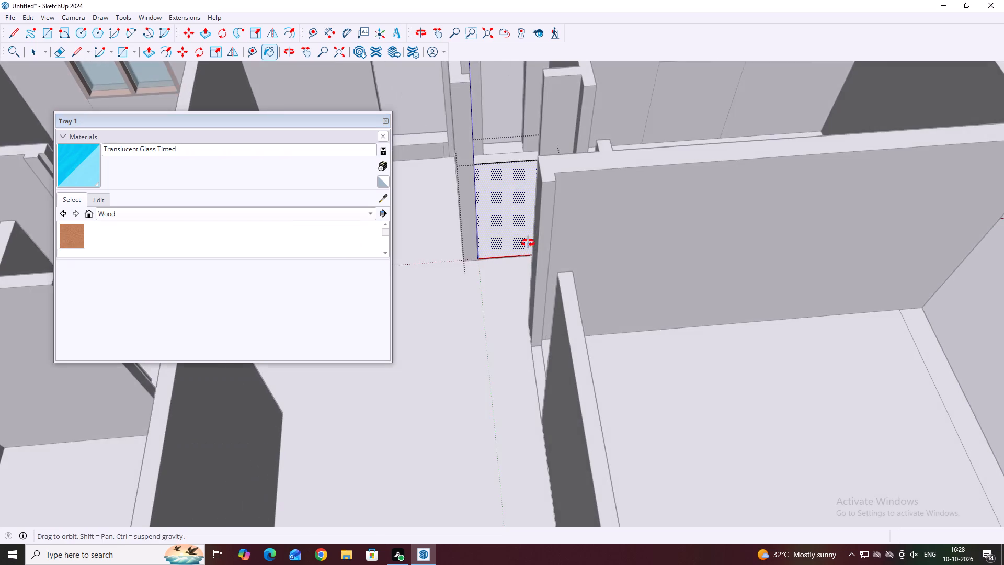
scroll(507, 201, "up", 3)
key("Escape")
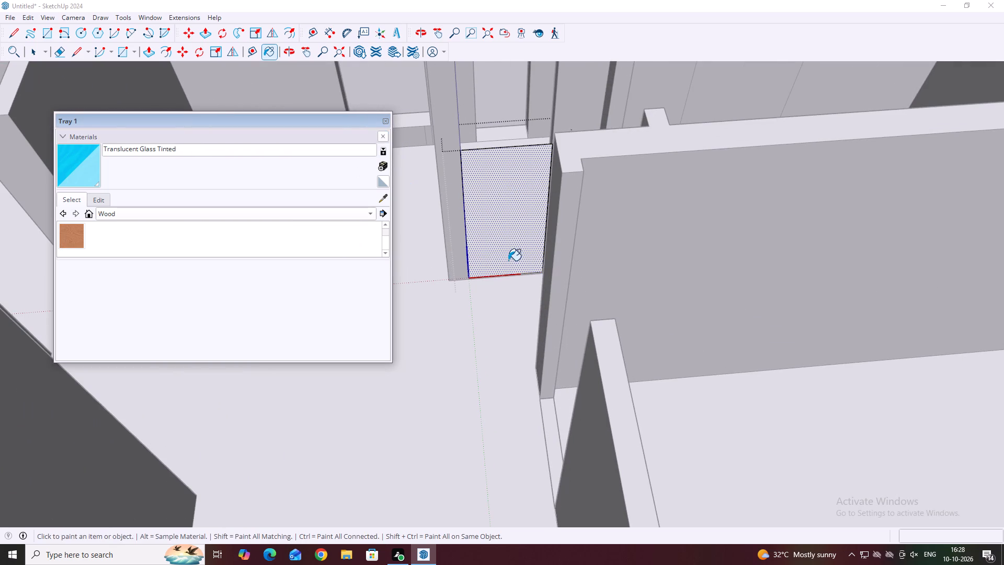
Draw a 6' vertical line down the door's front face, from the top edge's midpoint to the bottom edge's midpoint.
key("space")
scroll(504, 257, "up", 1)
key("l")
scroll(498, 154, "up", 3)
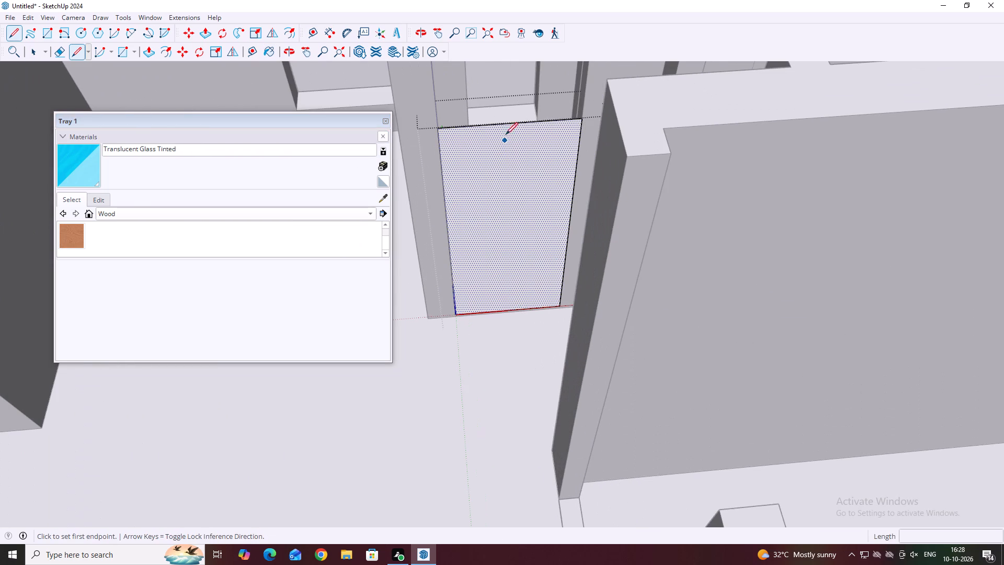
left_click(510, 125)
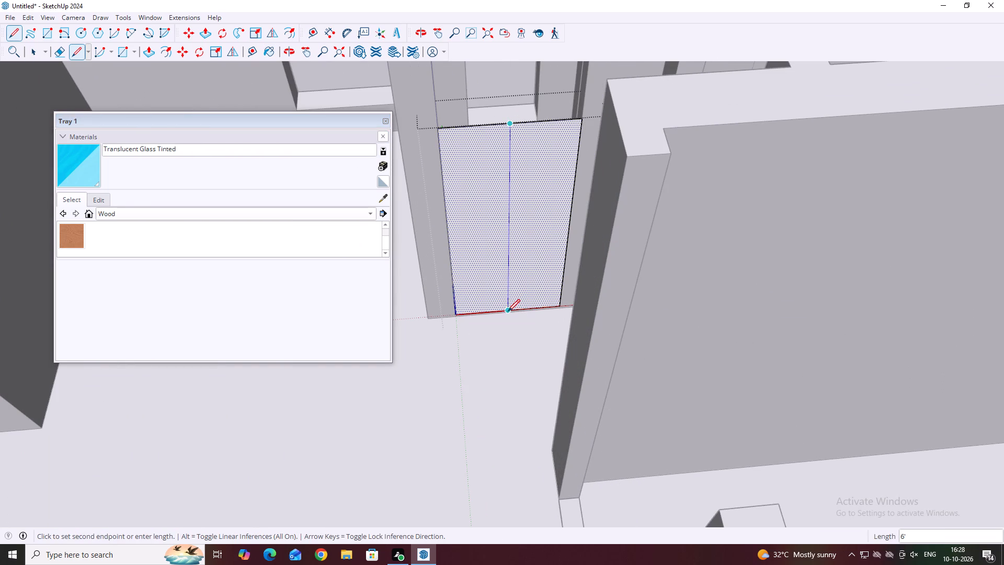
left_click(508, 311)
key("space")
Copy the door's vertical centre line 1" to the right along the front face.
scroll(505, 303, "up", 4)
left_click(508, 302)
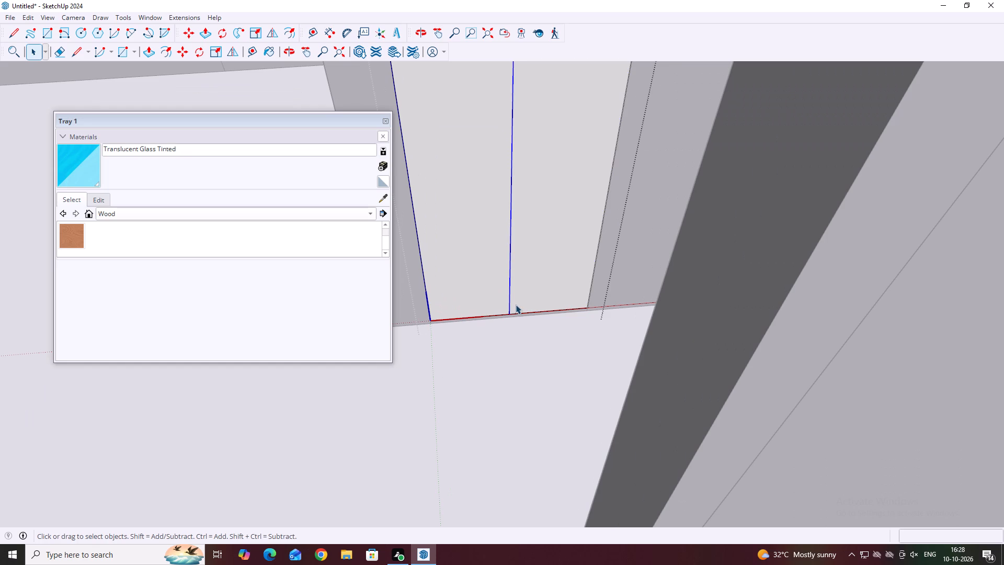
key("m")
scroll(519, 315, "up", 3)
left_click(506, 311)
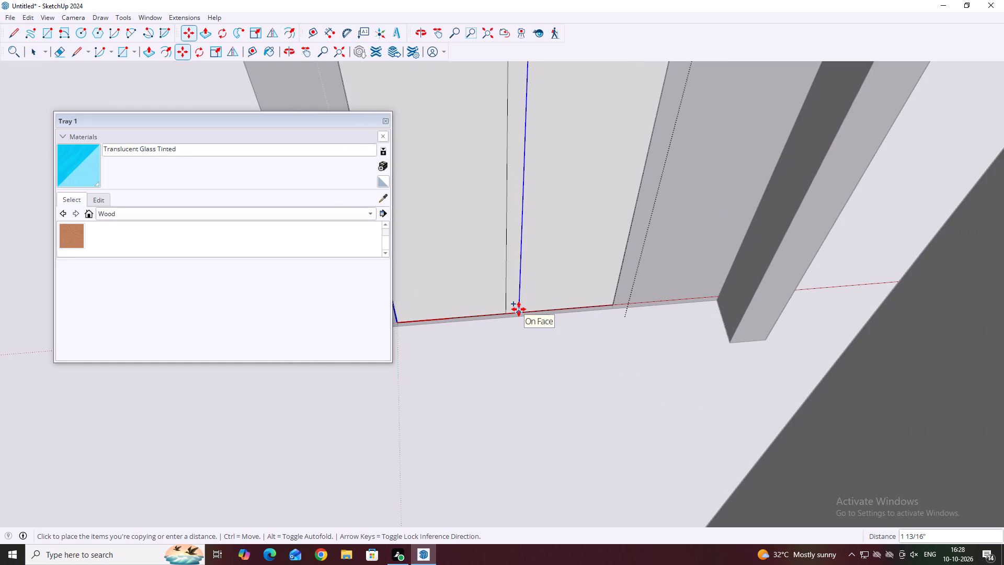
key("1")
key("Return")
scroll(512, 313, "up", 3)
key("Escape")
scroll(510, 313, "up", 1)
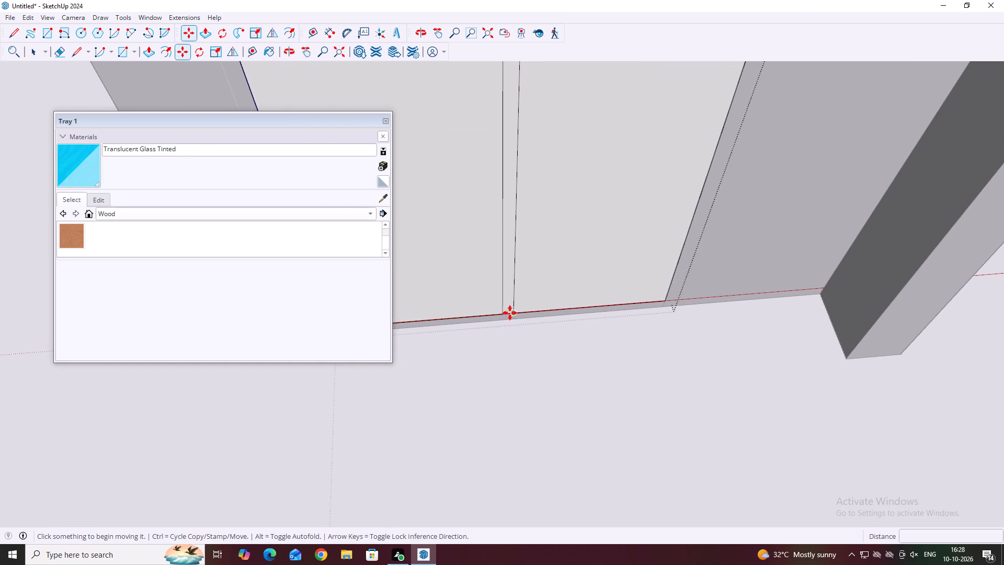
Copy the door's vertical centre line 1" to the left along the front face.
key("space")
left_click(503, 310)
key("m")
left_click(505, 313)
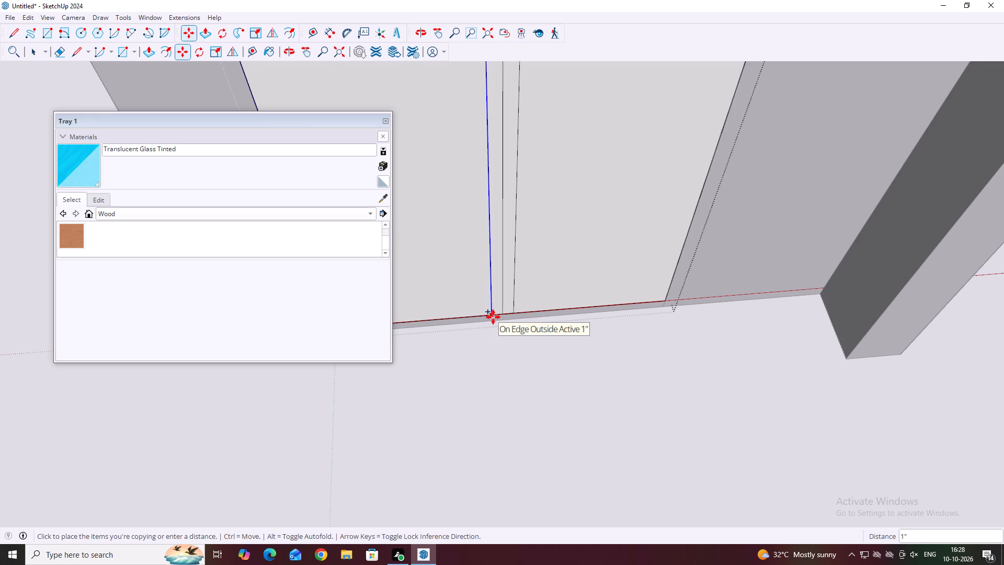
type("13")
key("Escape")
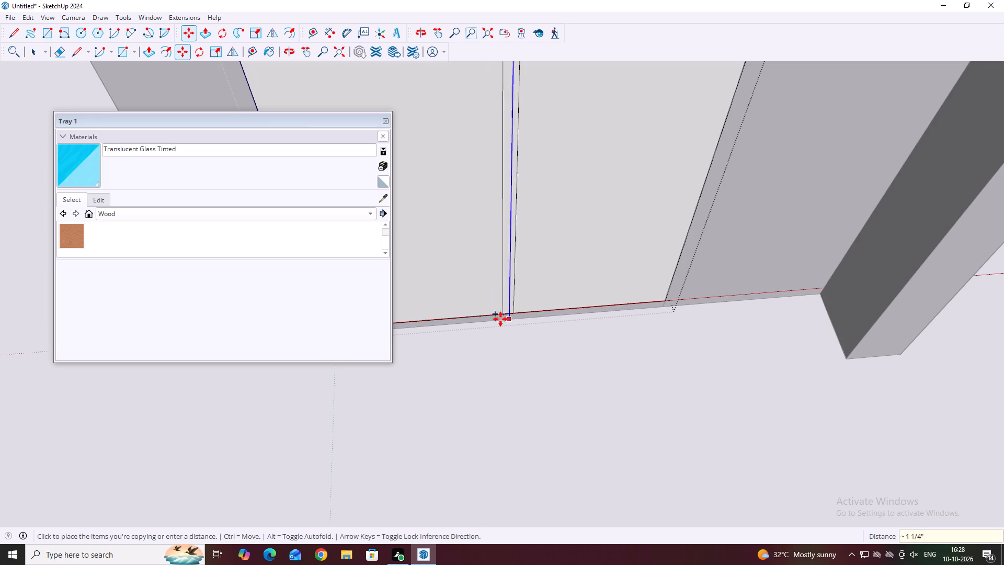
key("1")
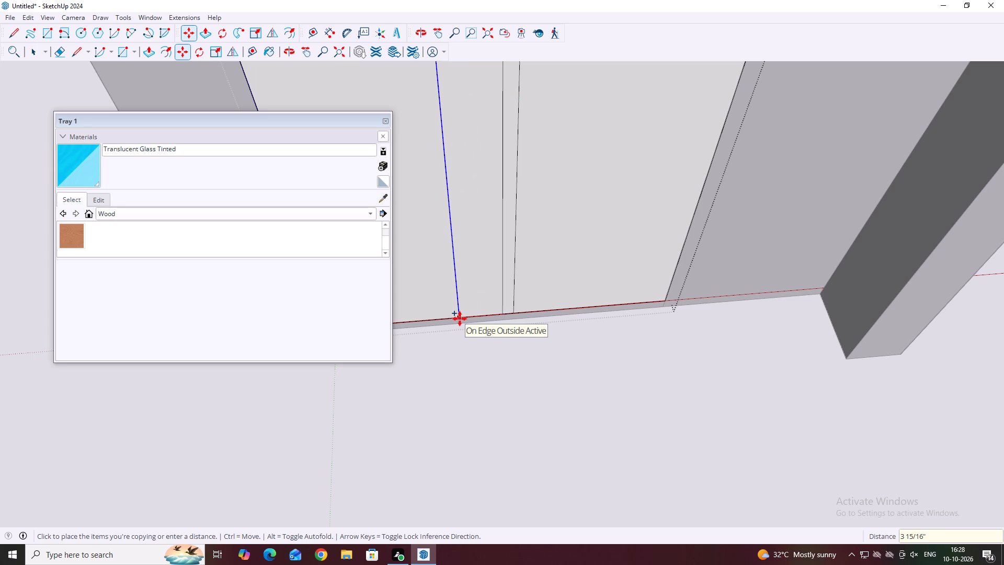
key("1")
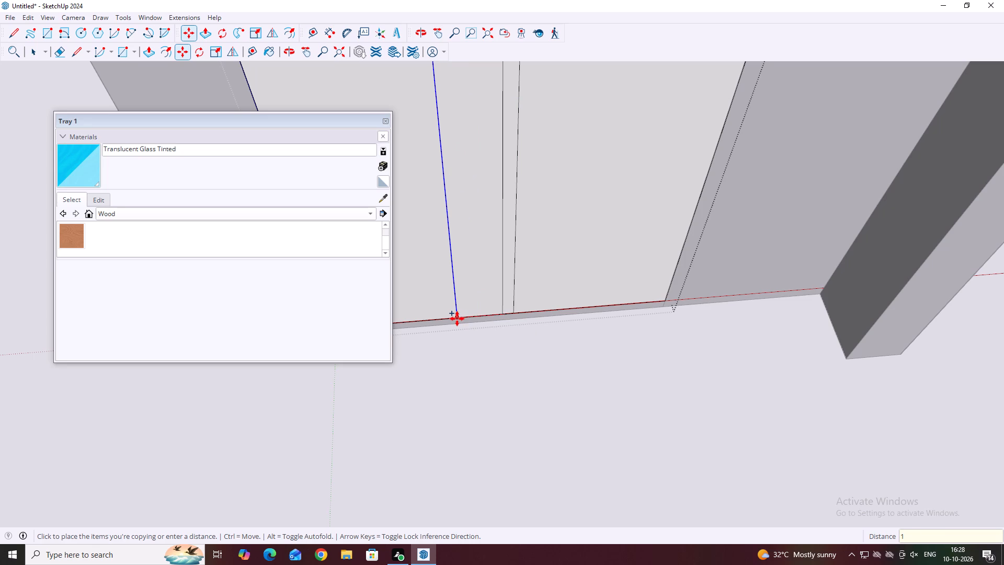
key("Return")
key("Escape")
scroll(604, 373, "down", 2)
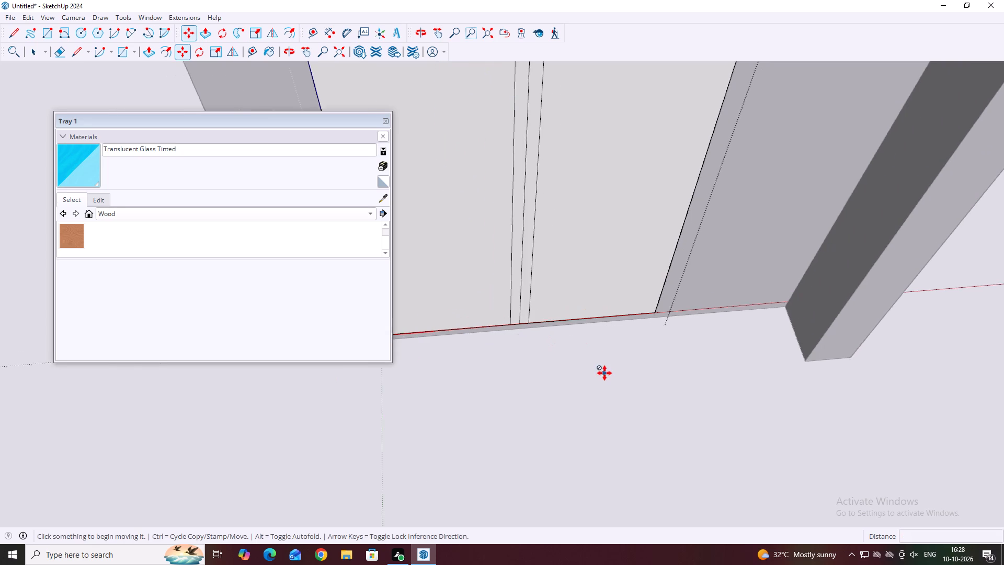
scroll(604, 373, "down", 2)
key("space")
Delete the original centre line between its two copies, leaving a narrow vertical strip on the door face.
scroll(646, 308, "up", 6)
scroll(674, 326, "down", 6)
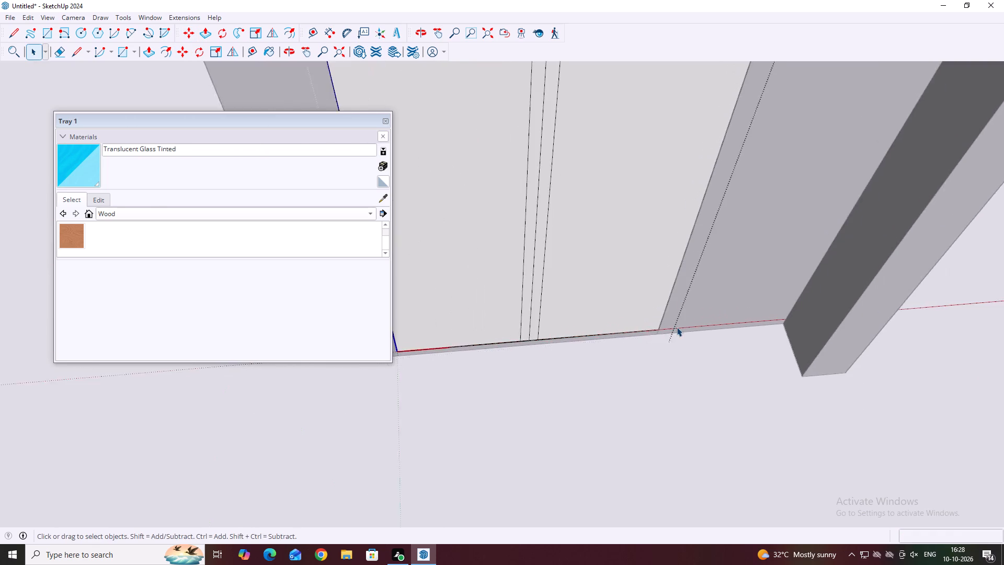
scroll(677, 327, "down", 5)
middle_click_drag(670, 300, 636, 303)
scroll(635, 304, "up", 1)
left_click(648, 320)
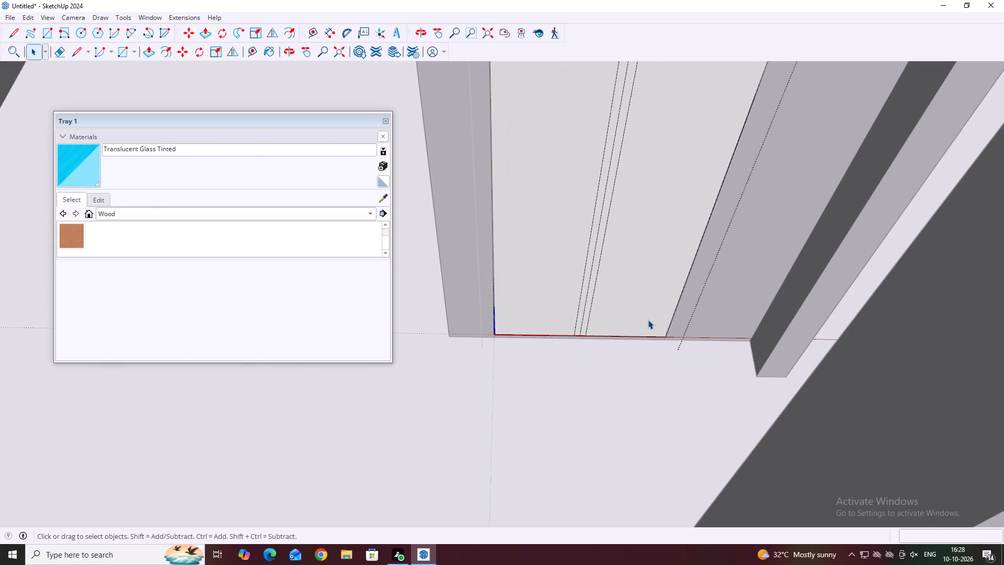
scroll(665, 323, "down", 5)
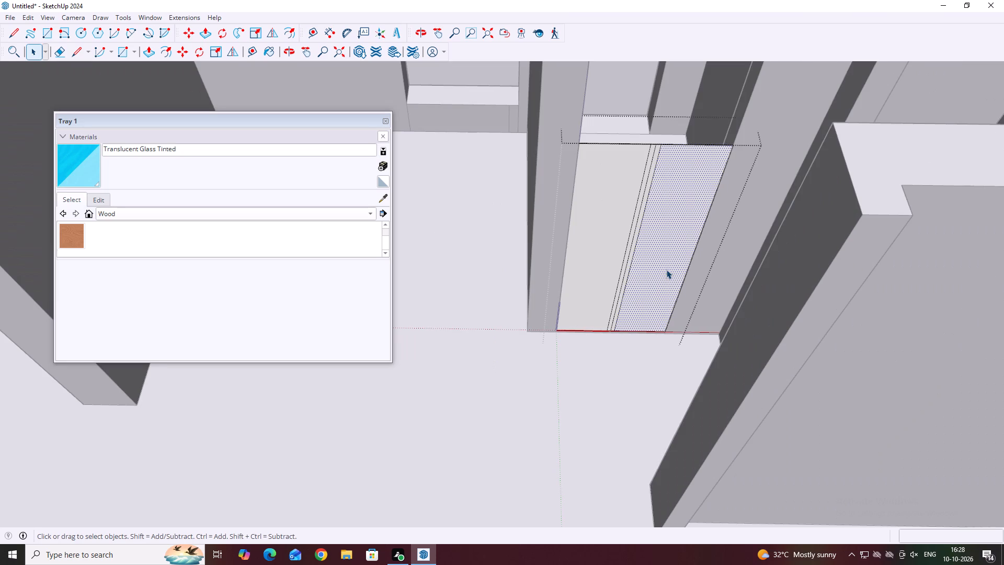
middle_click_drag(671, 267, 634, 255)
scroll(651, 266, "up", 4)
left_click(621, 267)
key("Delete")
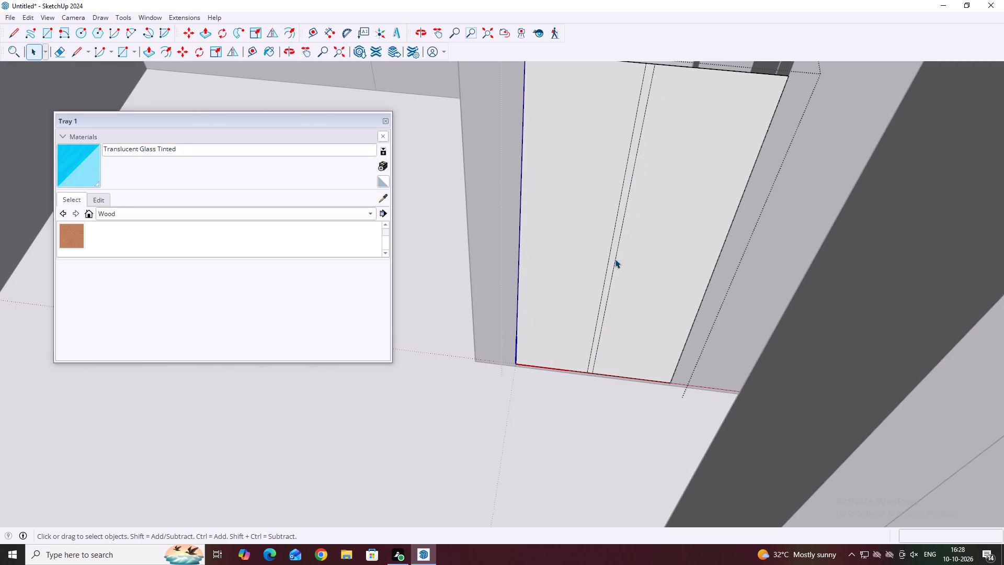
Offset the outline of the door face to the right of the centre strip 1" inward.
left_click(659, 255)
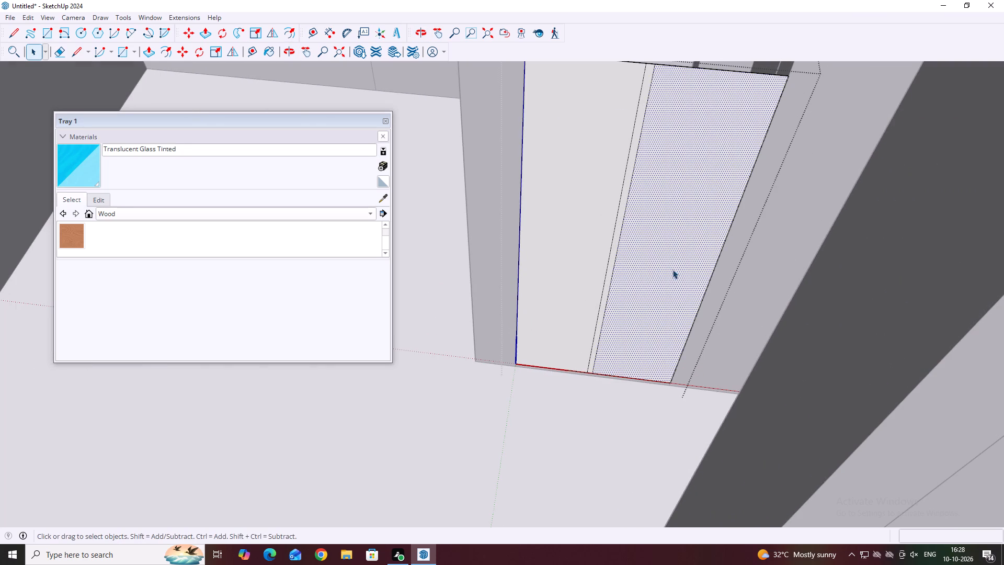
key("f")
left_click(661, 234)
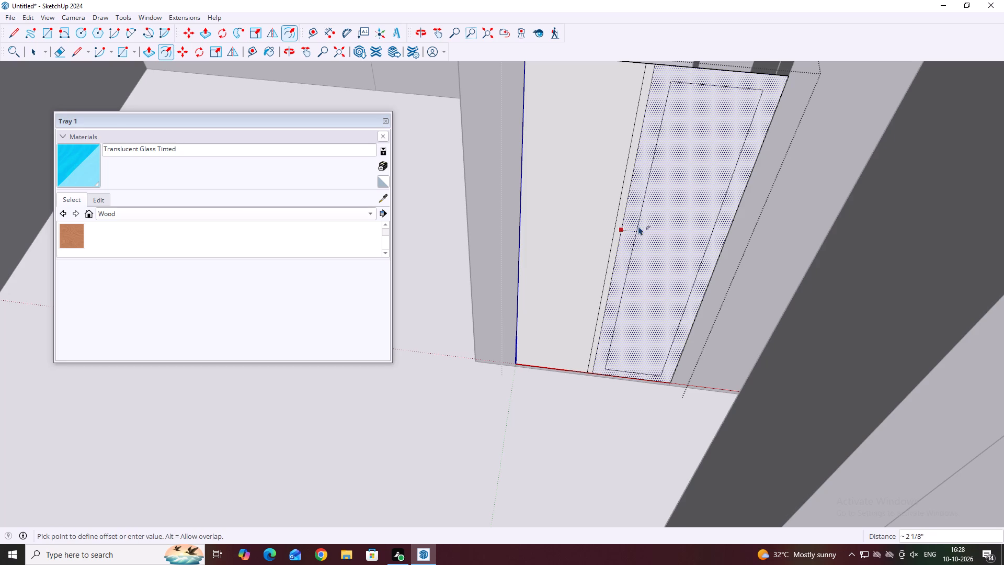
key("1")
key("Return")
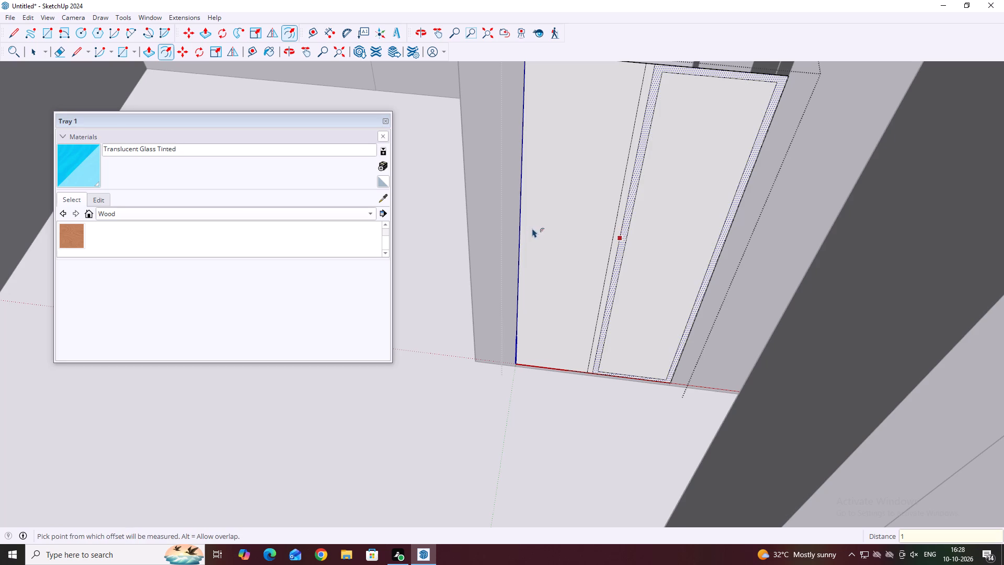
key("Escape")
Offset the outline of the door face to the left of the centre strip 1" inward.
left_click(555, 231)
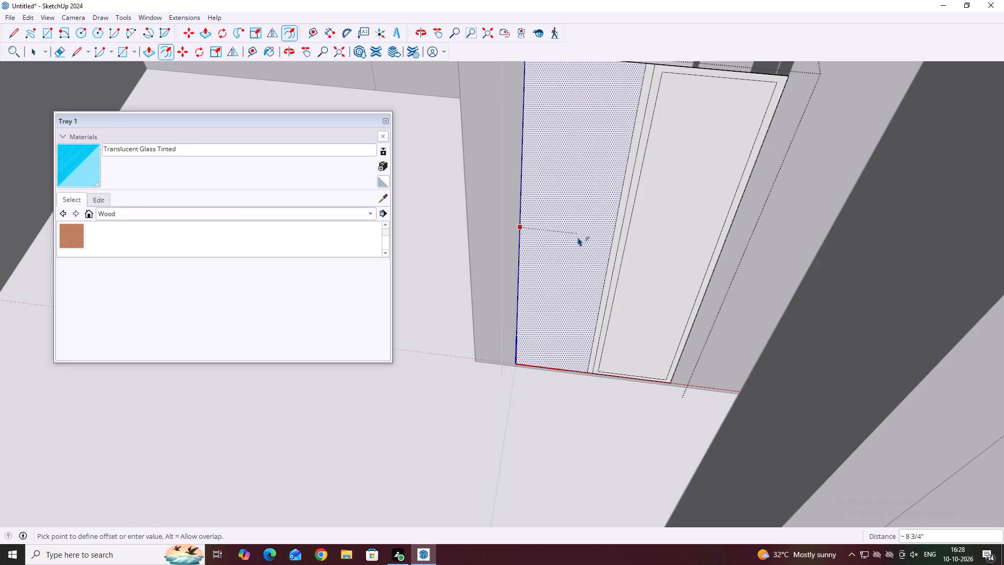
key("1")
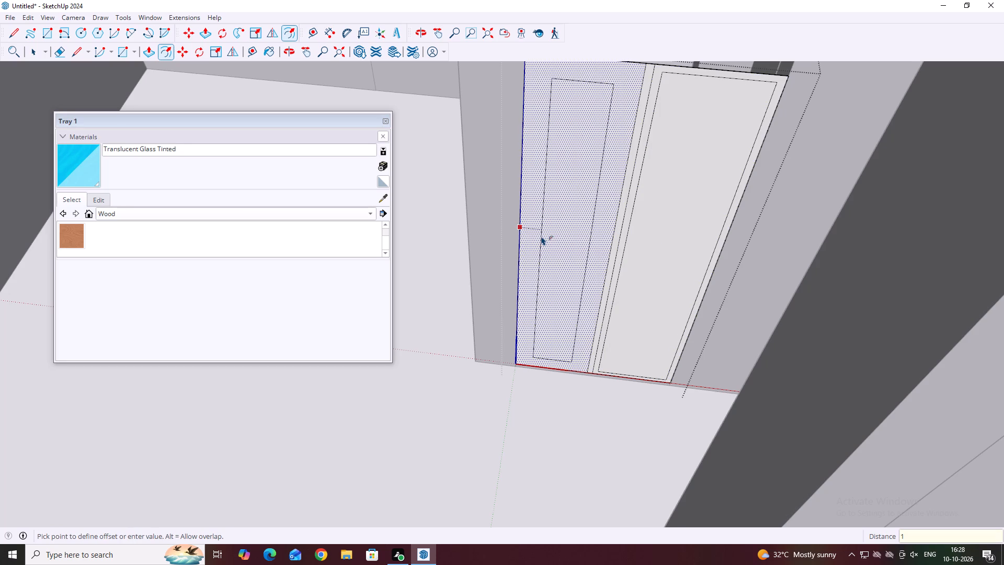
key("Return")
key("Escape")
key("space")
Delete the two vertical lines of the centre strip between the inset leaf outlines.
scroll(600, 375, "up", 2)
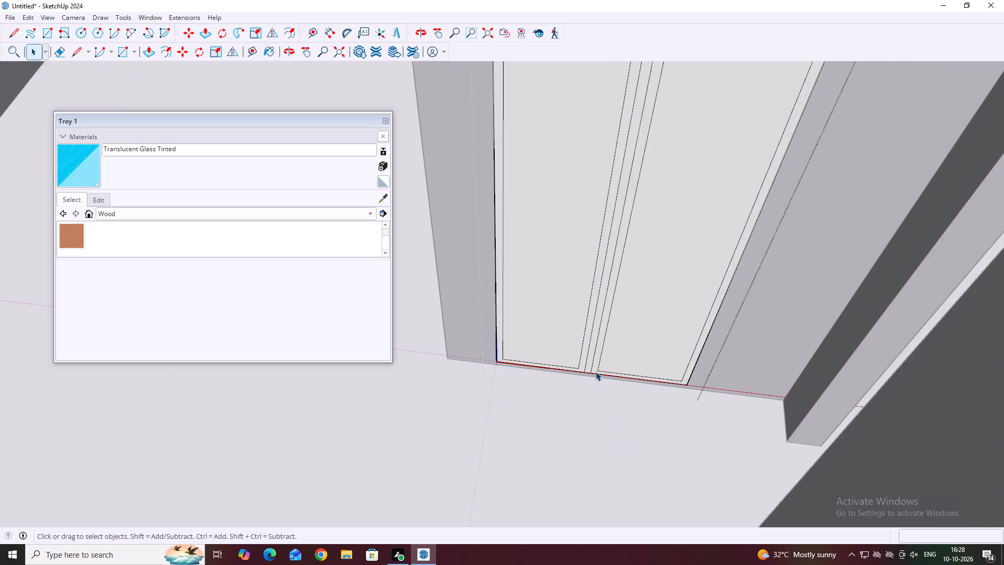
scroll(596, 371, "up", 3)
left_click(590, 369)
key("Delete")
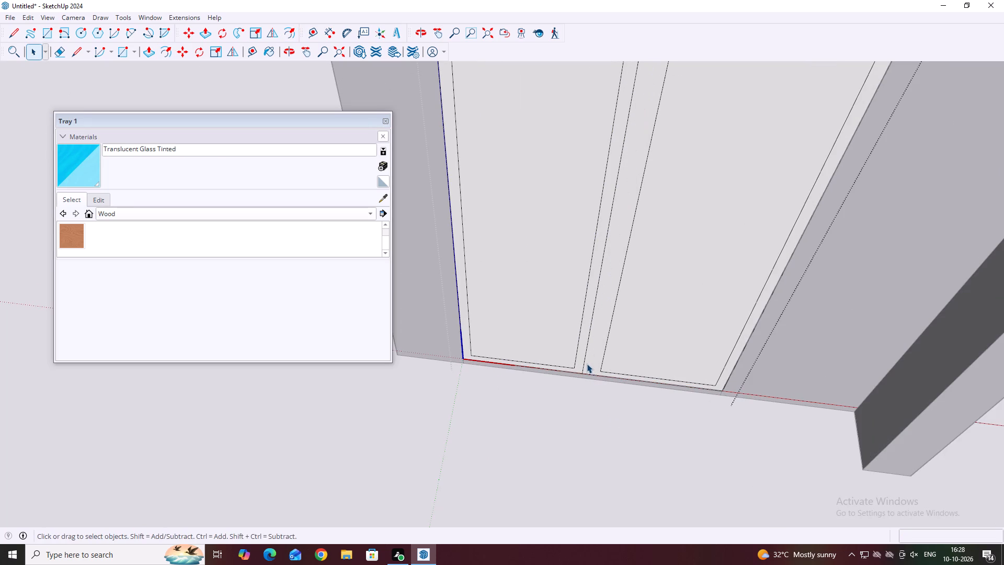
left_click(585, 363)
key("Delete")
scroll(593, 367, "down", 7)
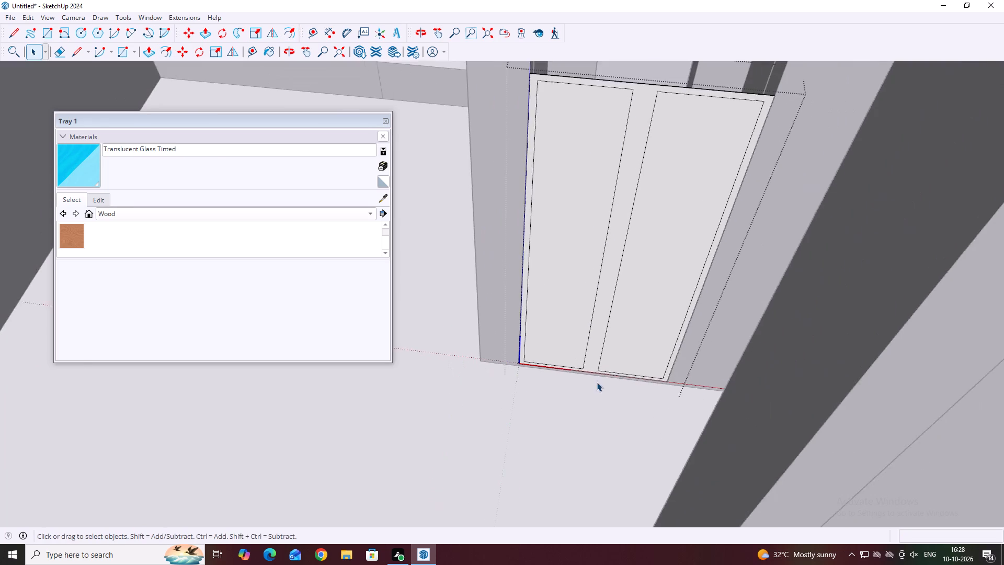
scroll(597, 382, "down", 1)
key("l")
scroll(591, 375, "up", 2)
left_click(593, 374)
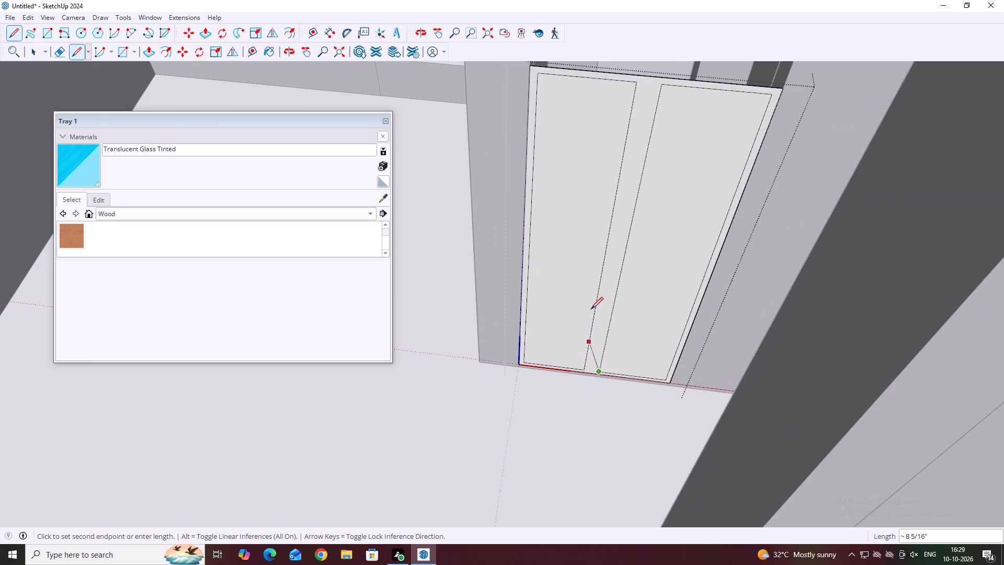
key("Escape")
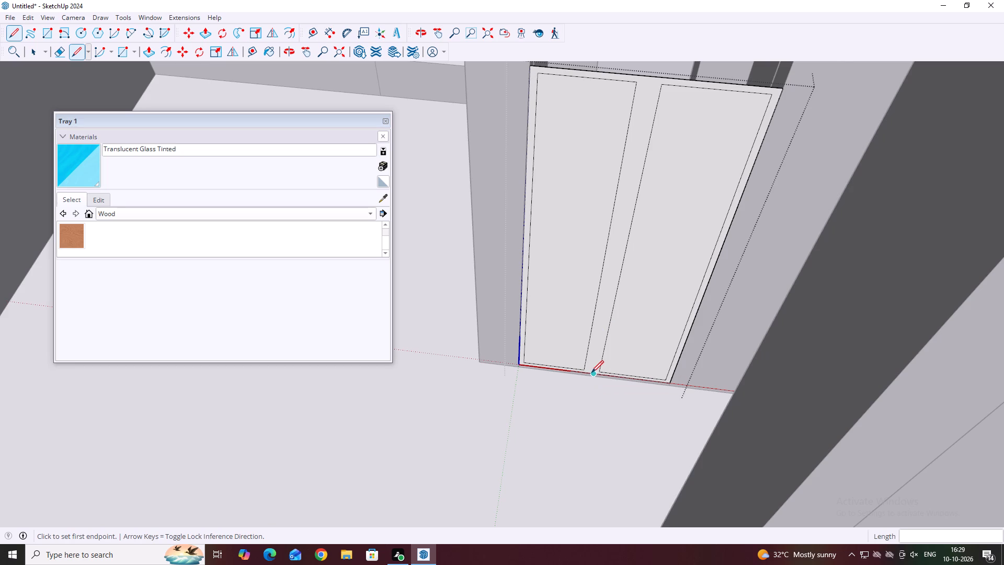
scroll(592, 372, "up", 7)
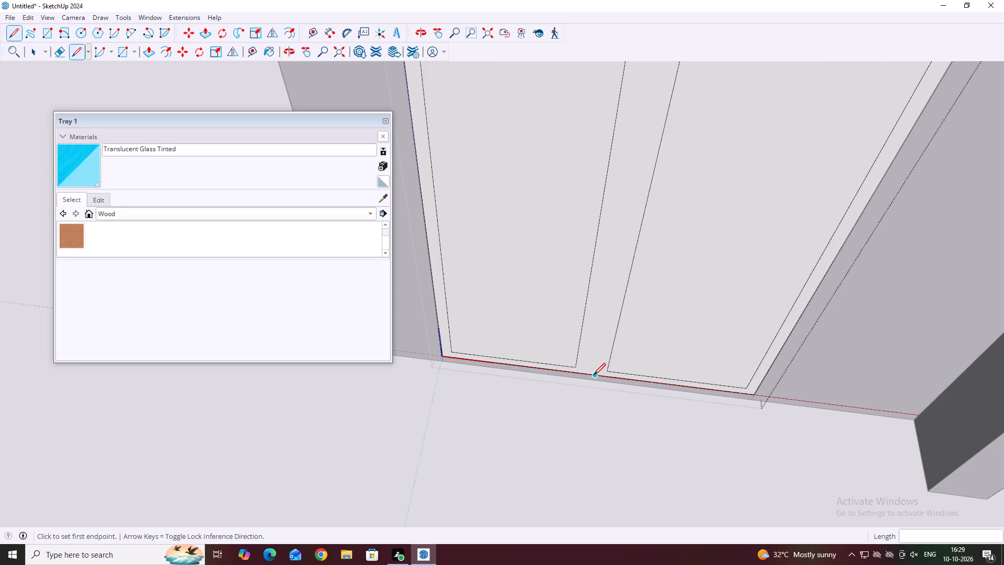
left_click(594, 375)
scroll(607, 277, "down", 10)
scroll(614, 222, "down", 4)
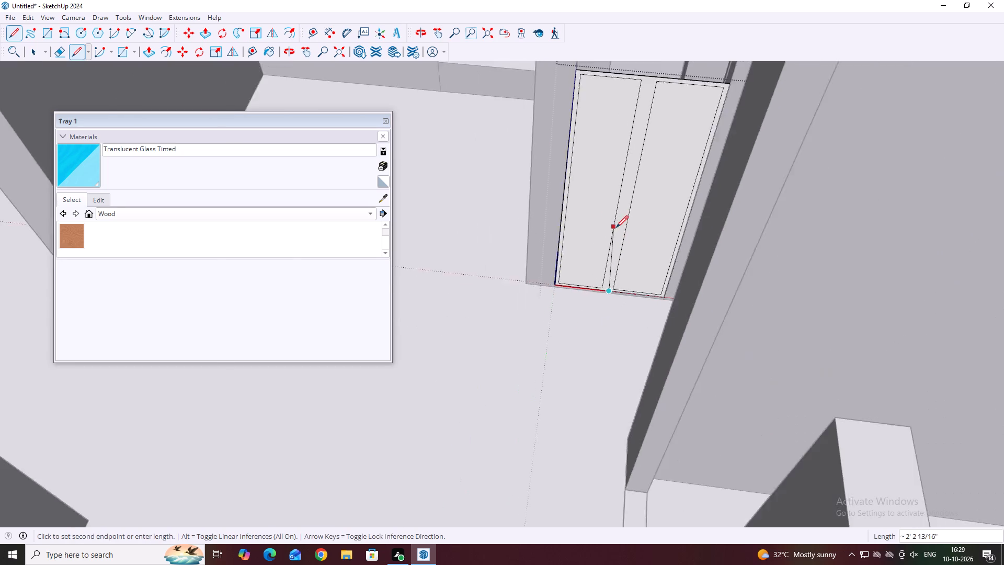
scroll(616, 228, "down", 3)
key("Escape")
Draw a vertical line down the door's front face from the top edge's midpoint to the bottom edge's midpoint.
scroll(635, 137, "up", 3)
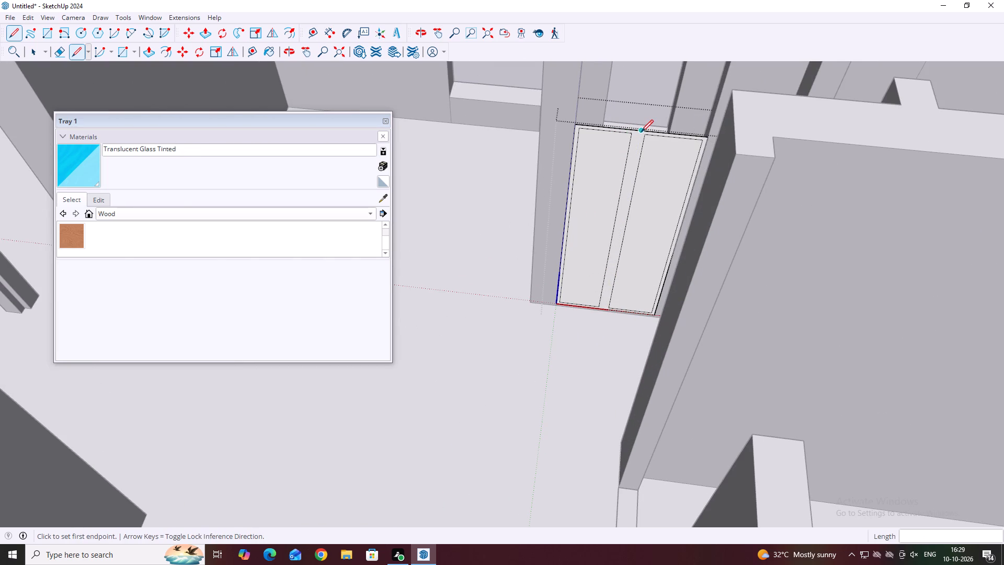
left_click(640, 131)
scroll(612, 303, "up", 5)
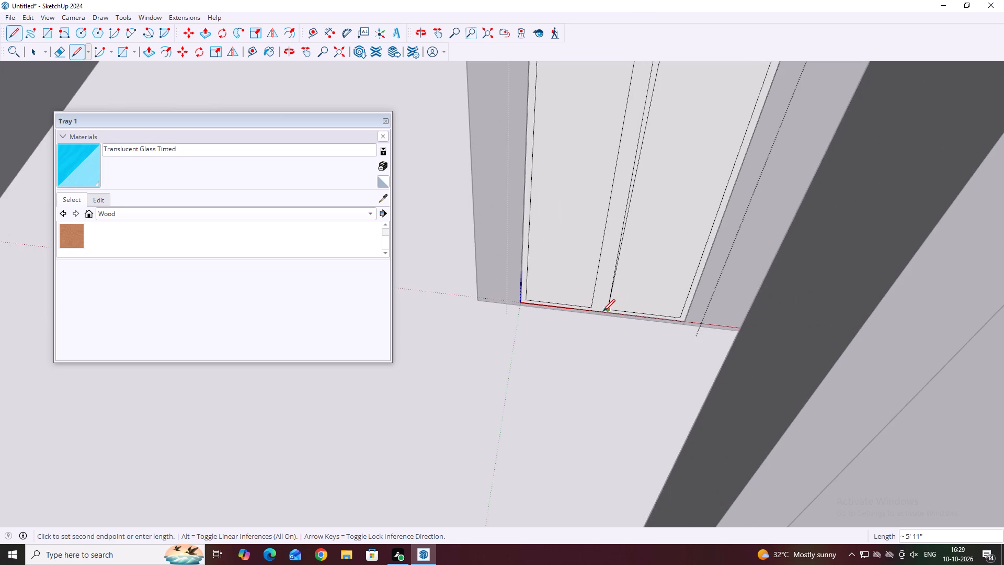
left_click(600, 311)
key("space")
Undo the new centre line, the inset leaf outlines and the 1" line copies, back to the single original centre line.
scroll(608, 293, "down", 3)
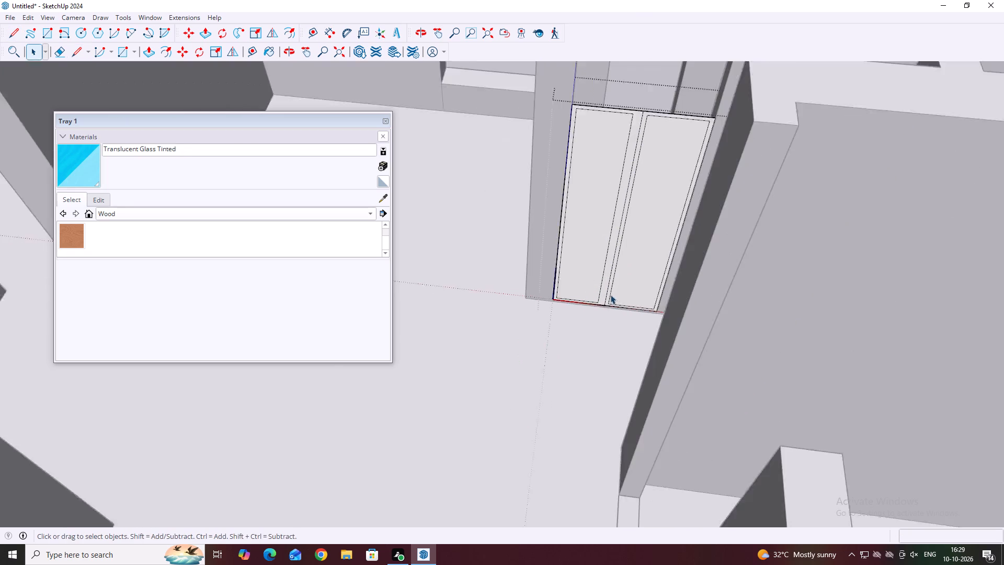
scroll(610, 295, "down", 8)
scroll(611, 285, "up", 3)
middle_click_drag(618, 272, 576, 258)
middle_click_drag(594, 255, 586, 257)
scroll(592, 259, "up", 3)
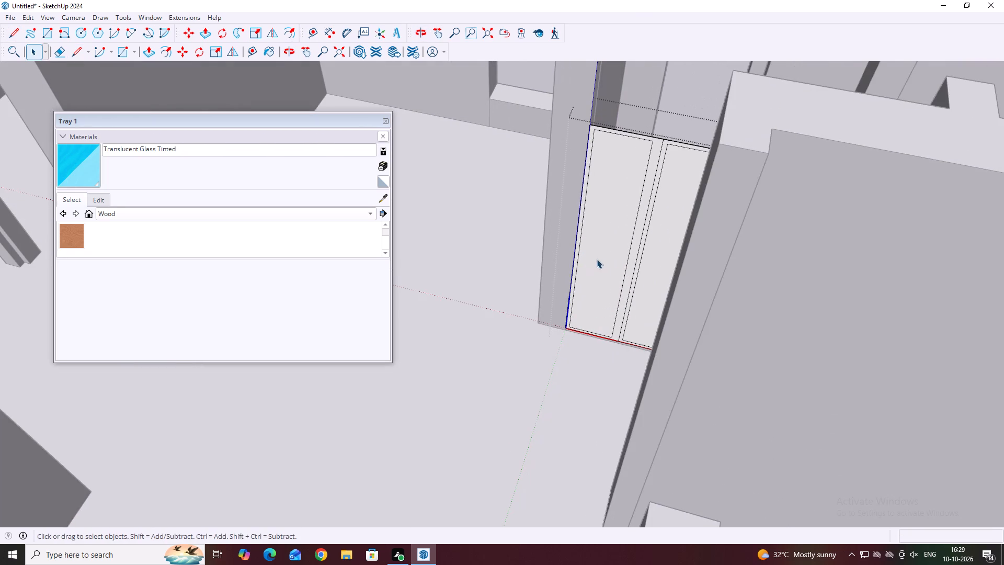
middle_click(619, 253)
left_click(631, 251)
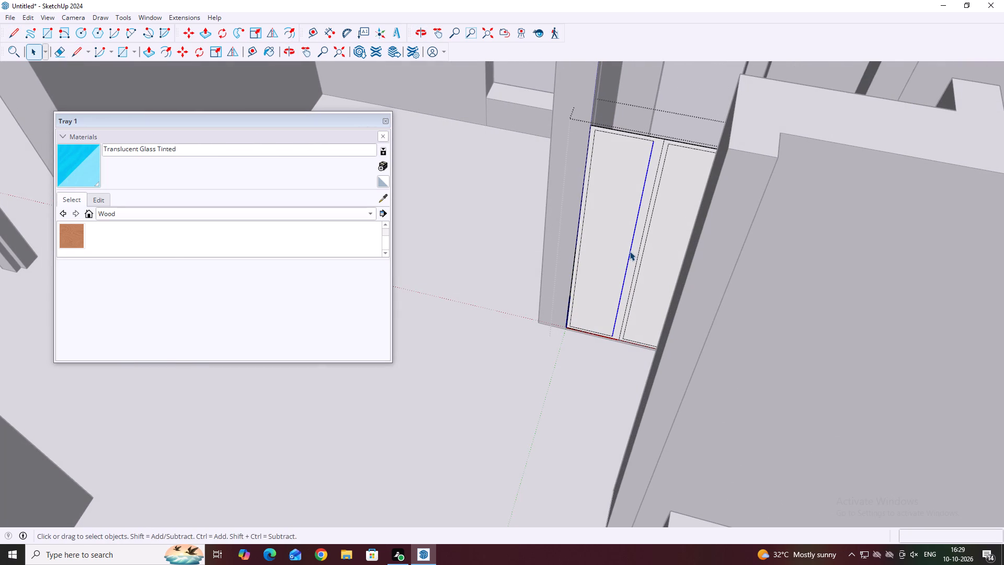
key("ctrl+z")
key("ctrl+z")
key("ctrl+z")
key("ctrl+z")
key("ctrl+z")
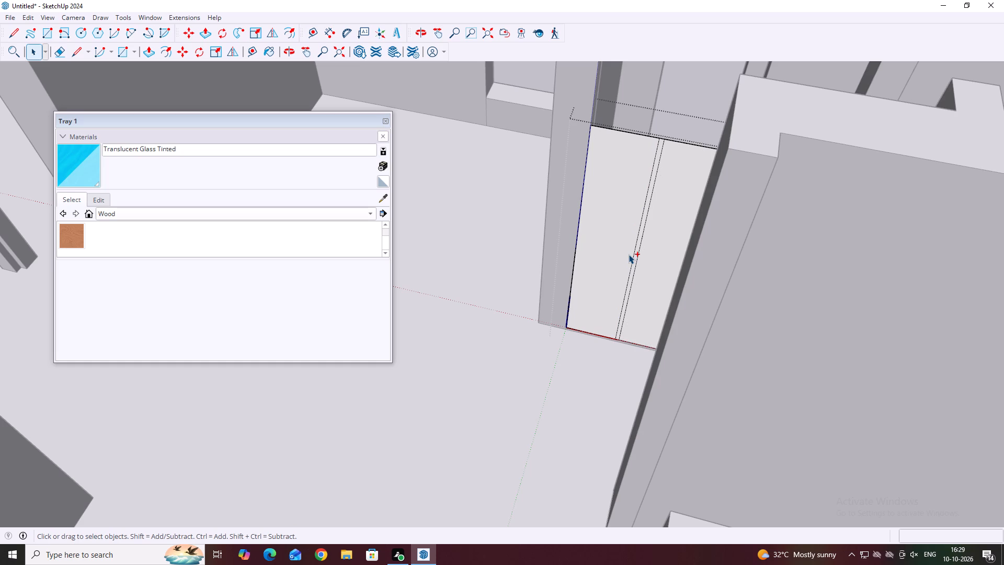
key("ctrl+z")
key("ctrl+z")
key("ctrl+z")
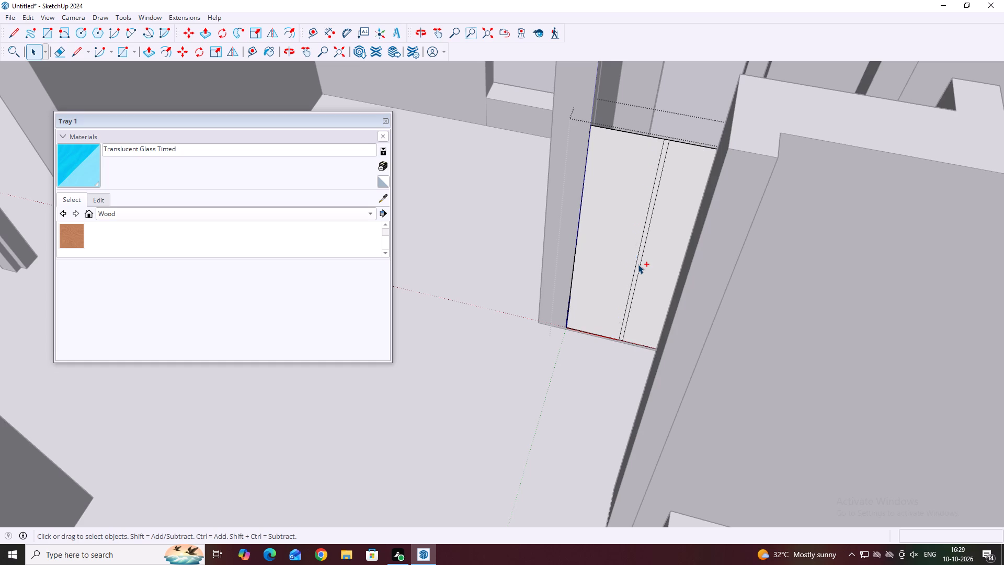
key("ctrl+z")
Offset the outline of the door's left leaf 1" inward.
middle_click_drag(636, 262, 664, 251)
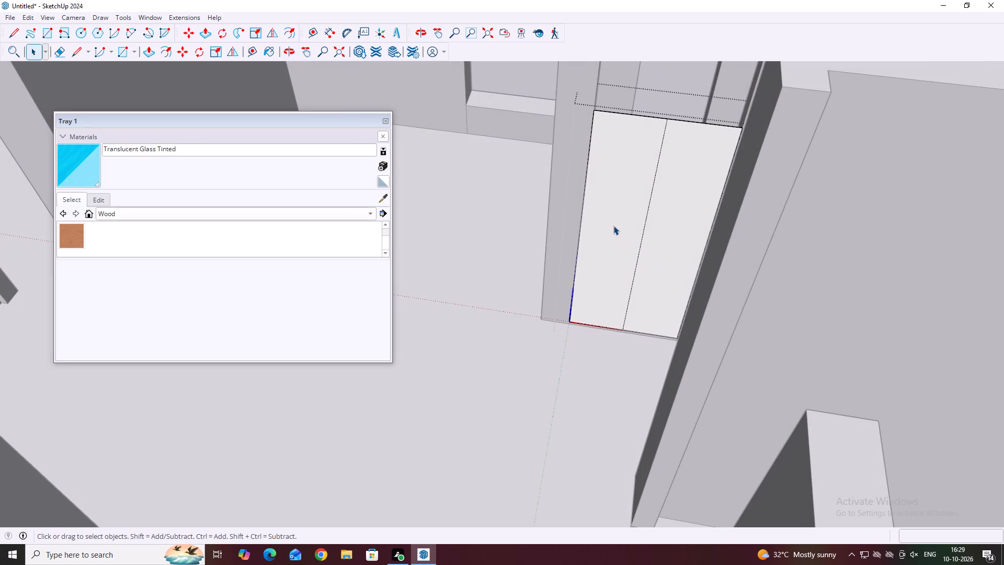
left_click(613, 225)
key("f")
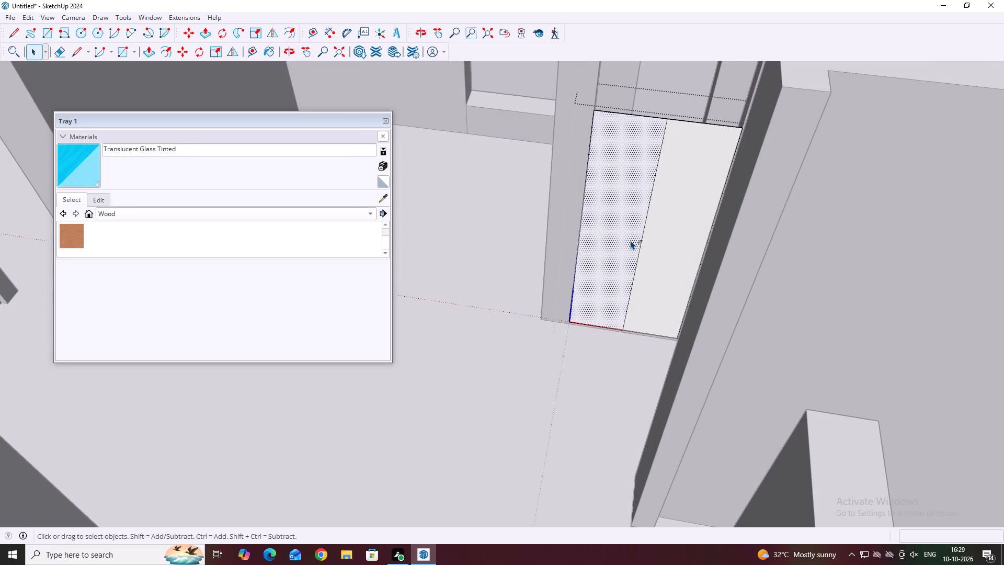
left_click(620, 173)
scroll(624, 213, "up", 3)
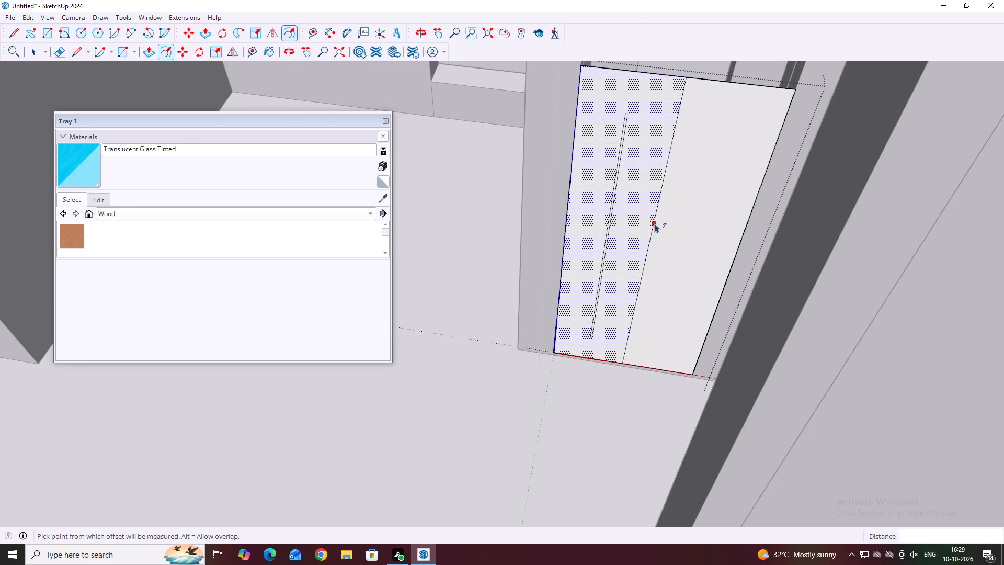
left_click(652, 218)
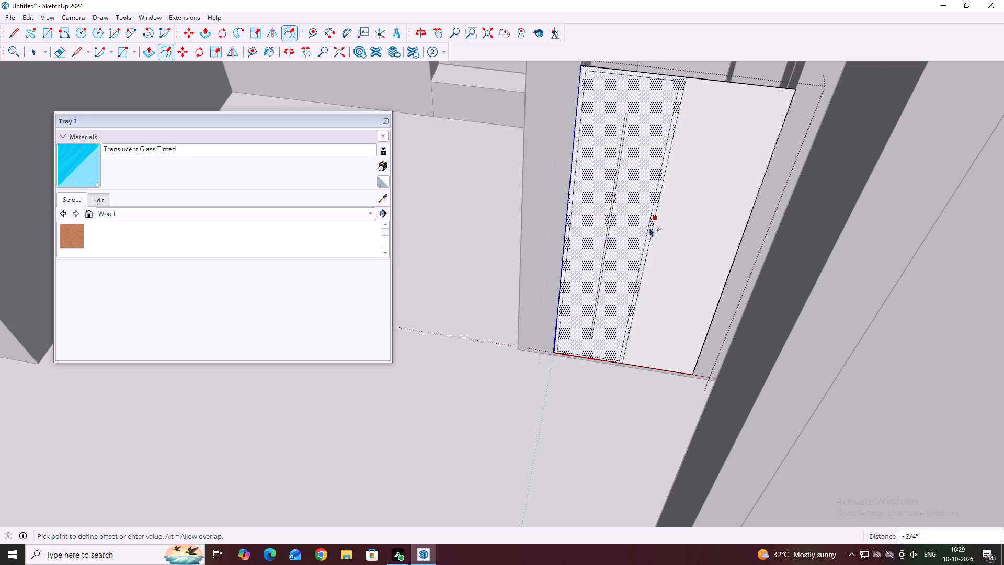
key("1")
key("Return")
key("space")
Offset the outline of the door's right leaf 1" inward.
left_click(662, 236)
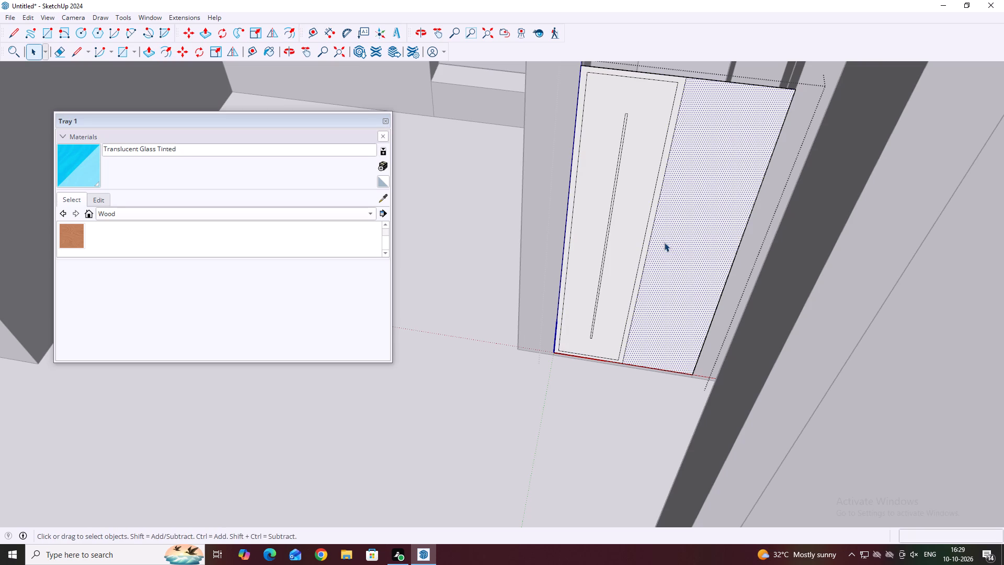
key("f")
left_click(660, 235)
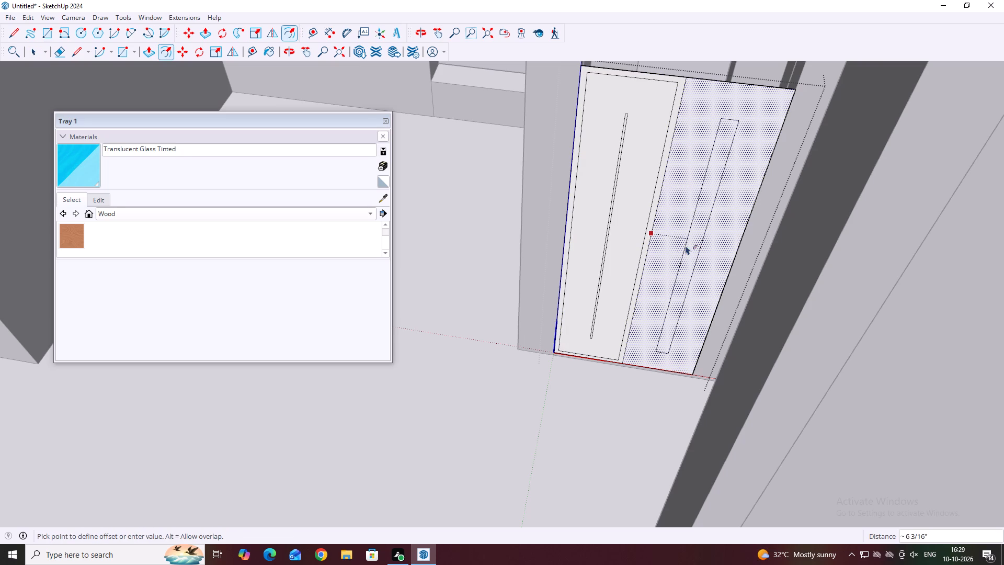
key("1")
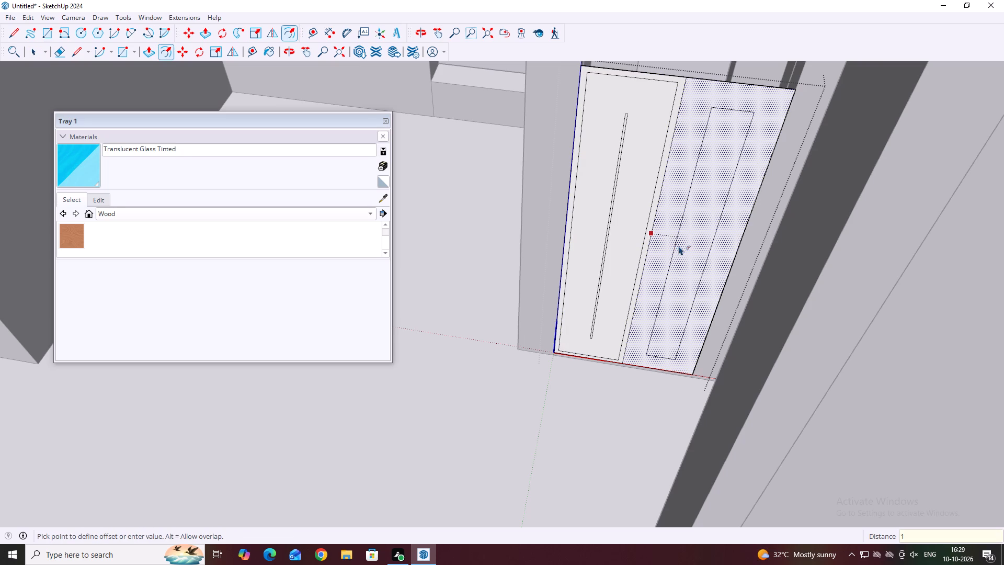
key("Return")
key("space")
key("Escape")
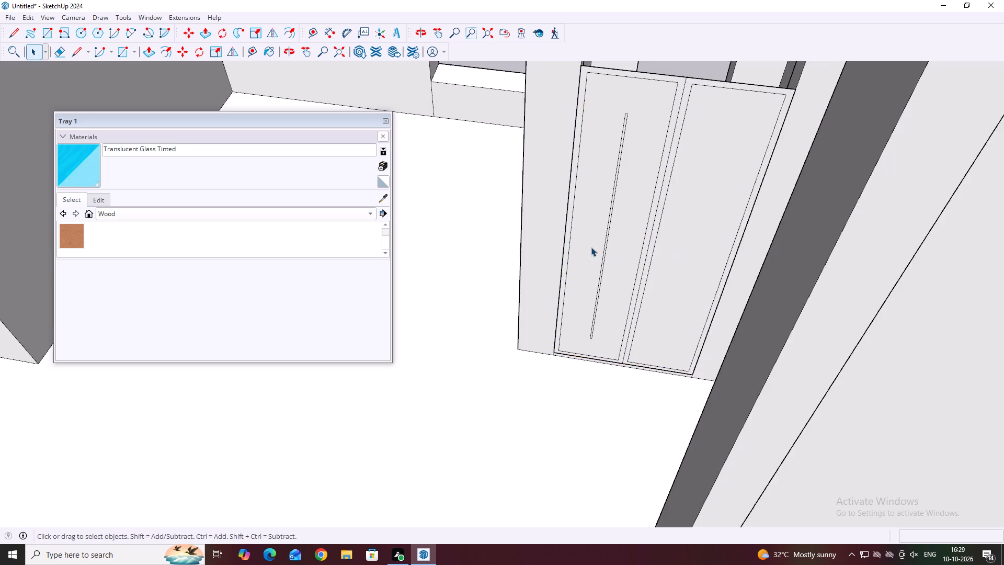
Open the two-leaf door panel in the inner doorway for editing.
scroll(591, 247, "down", 2)
scroll(593, 241, "up", 2)
left_click_drag(603, 96, 637, 290)
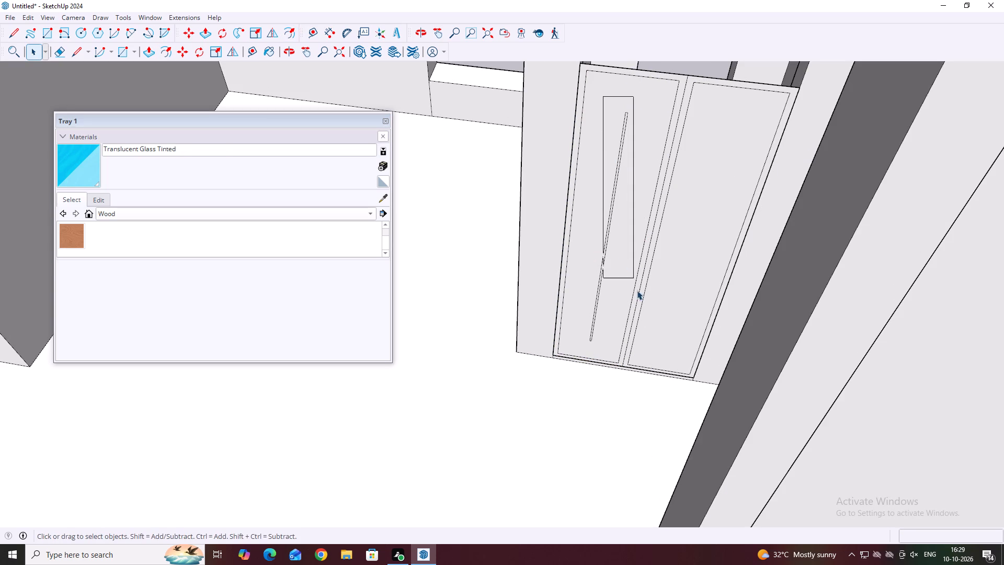
left_click_drag(637, 290, 620, 355)
left_click_drag(614, 99, 577, 354)
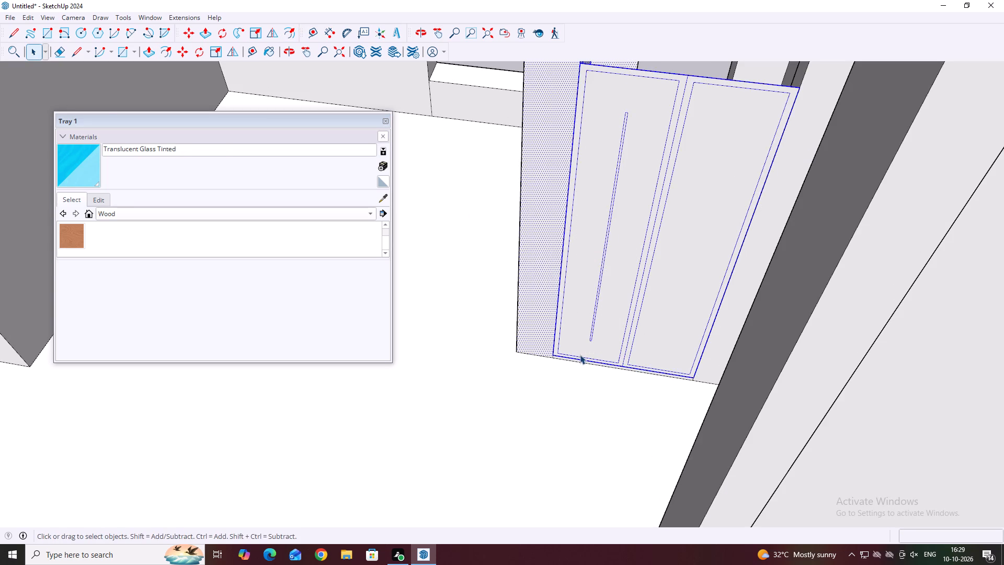
scroll(580, 356, "down", 5)
middle_click_drag(535, 381, 618, 307)
scroll(594, 217, "up", 4)
scroll(615, 155, "up", 1)
left_click(618, 157)
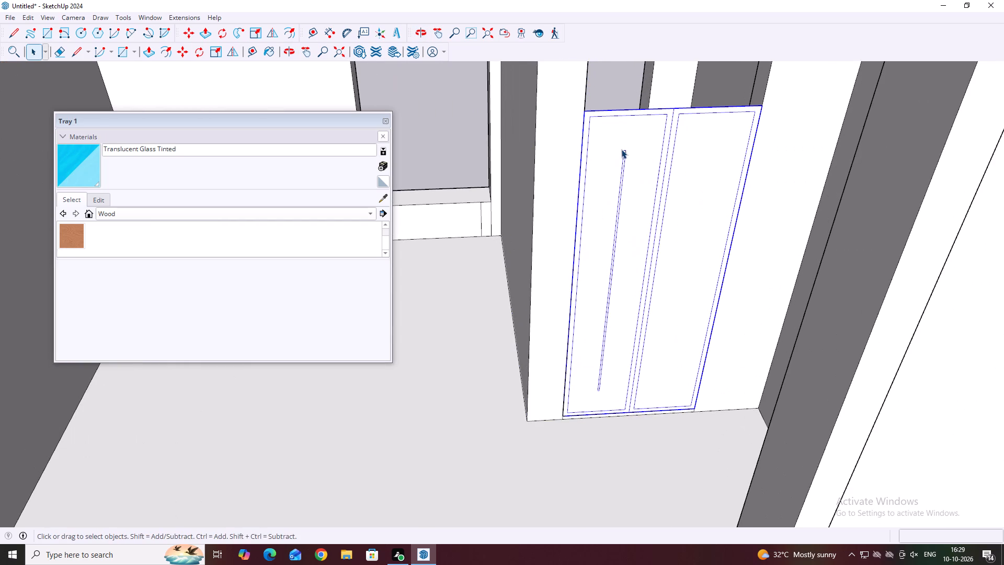
left_click(618, 144)
left_click(638, 164)
scroll(579, 297, "down", 2)
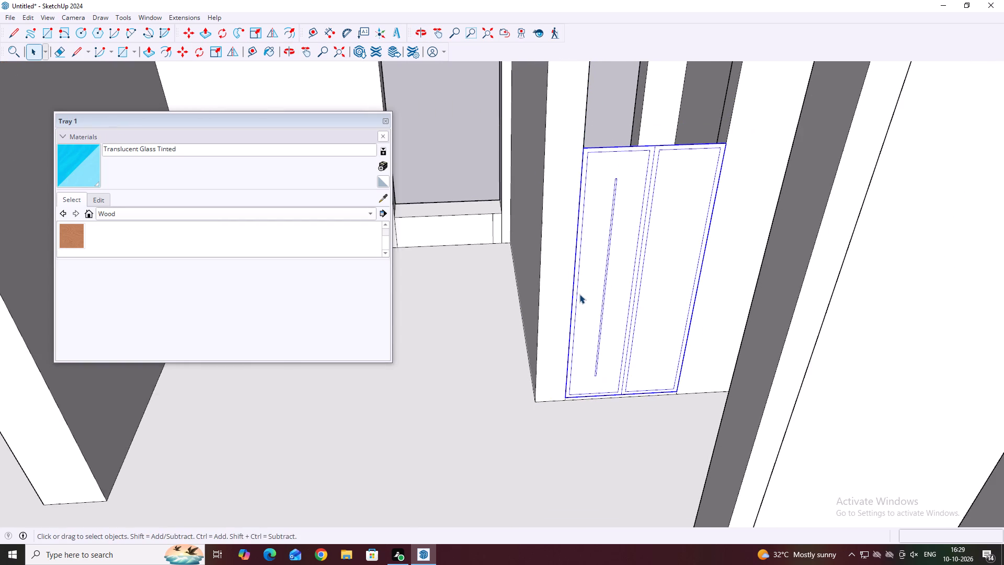
triple_click(579, 294)
Delete the two long edges and the short top edge of the narrow strip inside the left leaf.
scroll(595, 257, "up", 5)
left_click(611, 179)
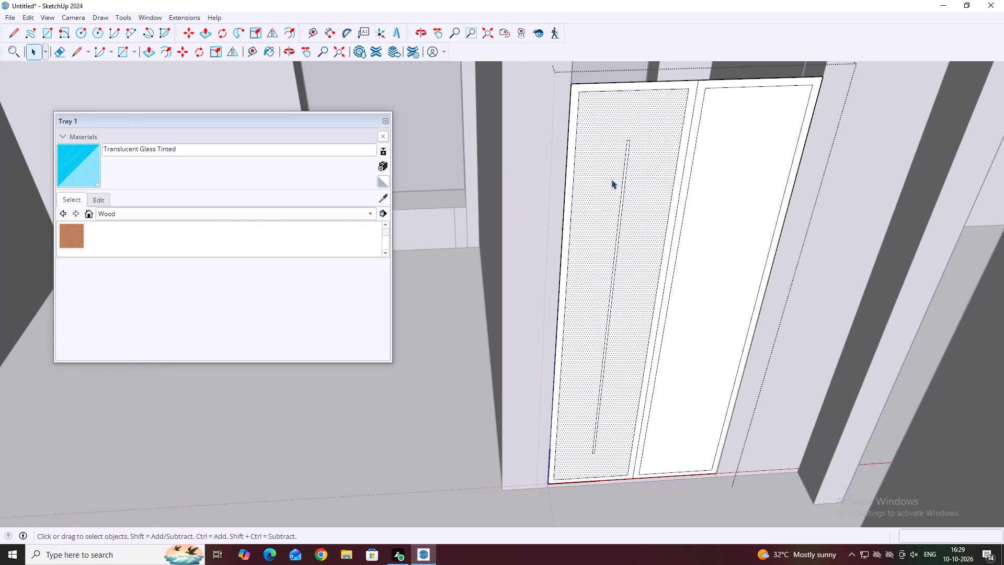
left_click_drag(613, 129, 602, 485)
left_click_drag(602, 485, 602, 480)
scroll(618, 123, "up", 3)
left_click(605, 126)
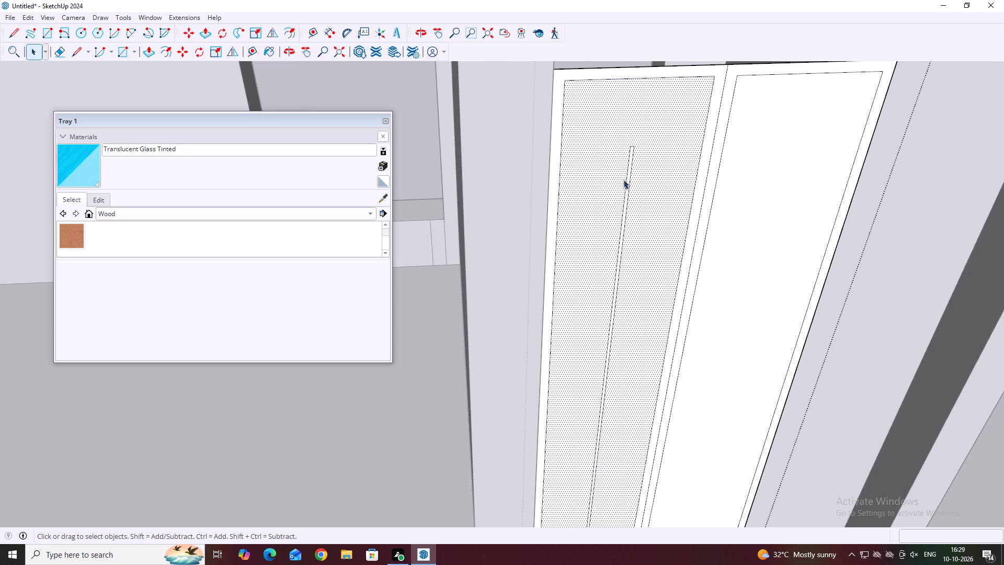
left_click(622, 250)
key("Delete")
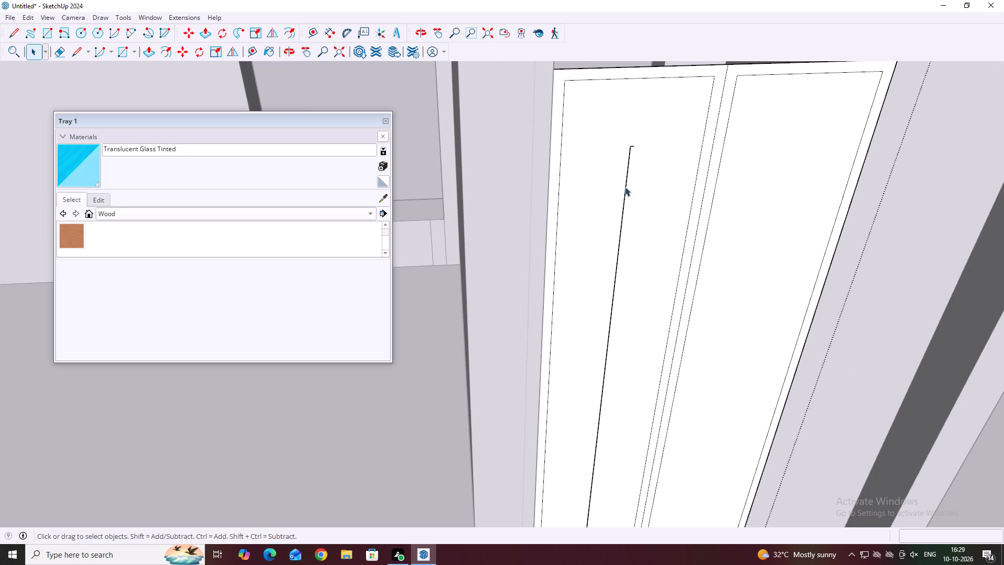
left_click(629, 156)
key("Delete")
left_click(632, 146)
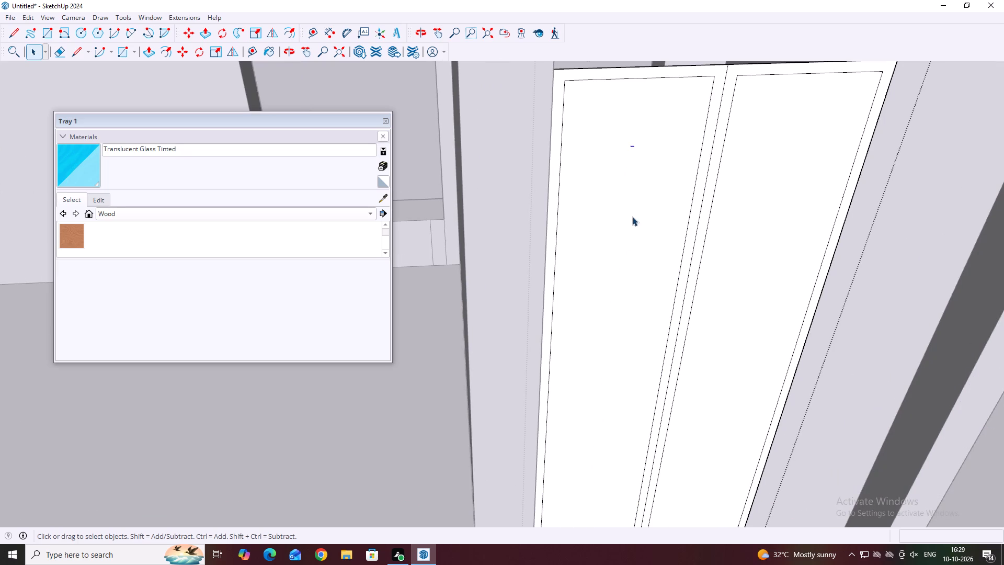
scroll(652, 244, "down", 1)
key("Delete")
Delete the leftover short bottom edge of the narrow strip near the foot of the left leaf.
scroll(603, 363, "down", 4)
scroll(598, 474, "up", 3)
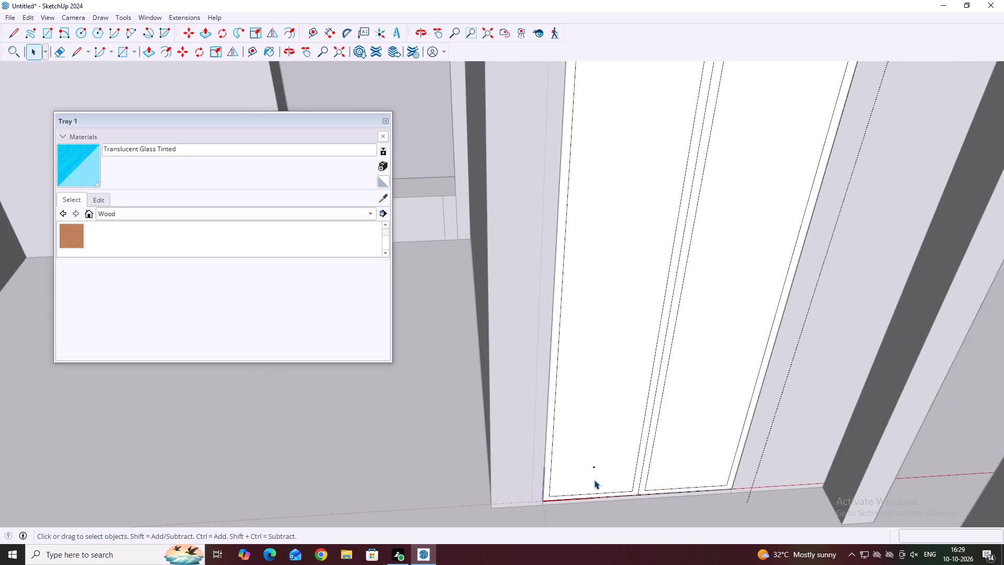
scroll(589, 474, "up", 5)
left_click_drag(563, 425, 626, 483)
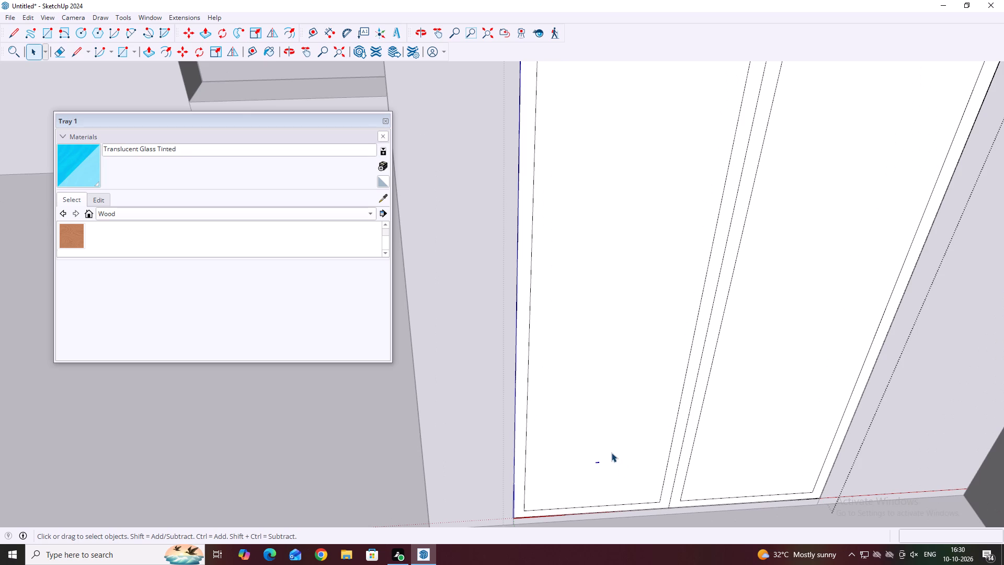
key("Delete")
Delete the vertical centre line between the two inset leaf outlines, merging the borders into one frame face.
scroll(602, 445, "down", 4)
middle_click_drag(651, 427, 577, 398)
scroll(602, 394, "down", 7)
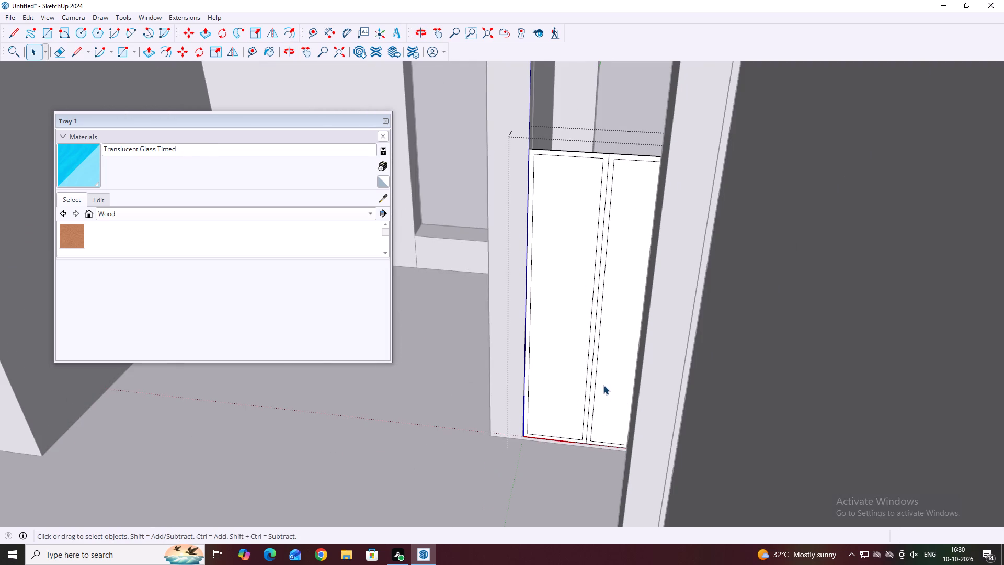
scroll(569, 393, "down", 2)
scroll(570, 395, "up", 6)
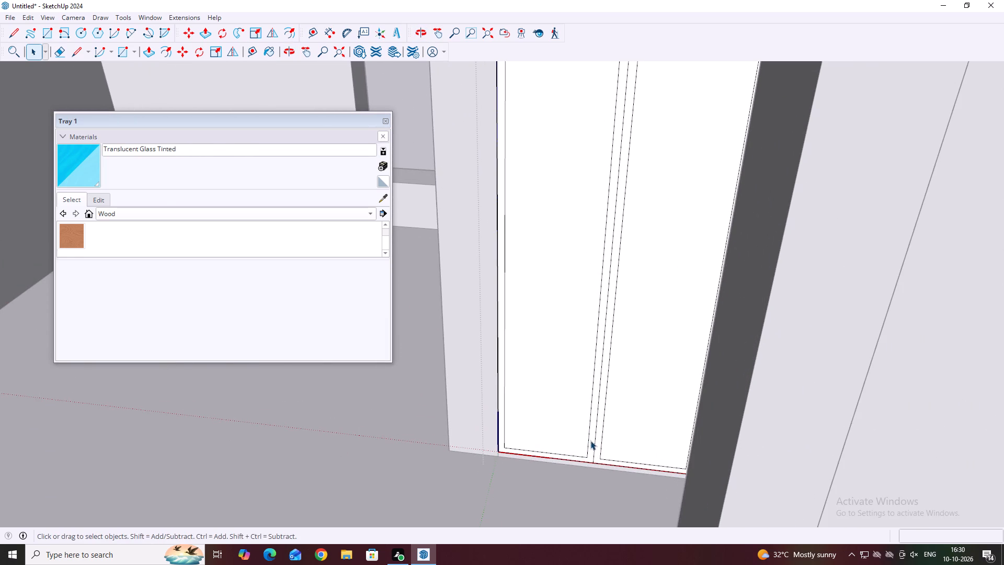
left_click(593, 444)
scroll(593, 444, "down", 1)
left_click(593, 444)
left_click(595, 444)
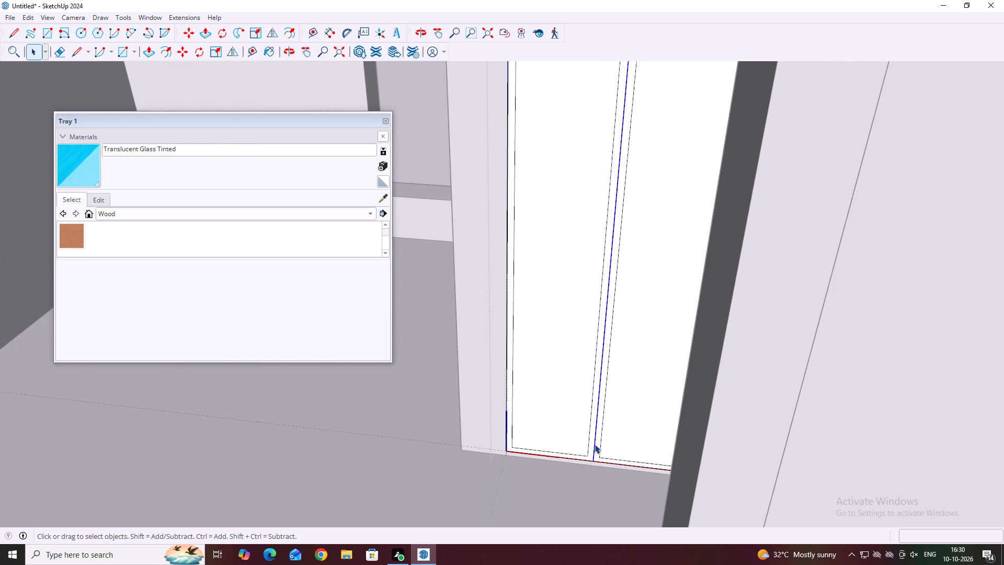
key("Delete")
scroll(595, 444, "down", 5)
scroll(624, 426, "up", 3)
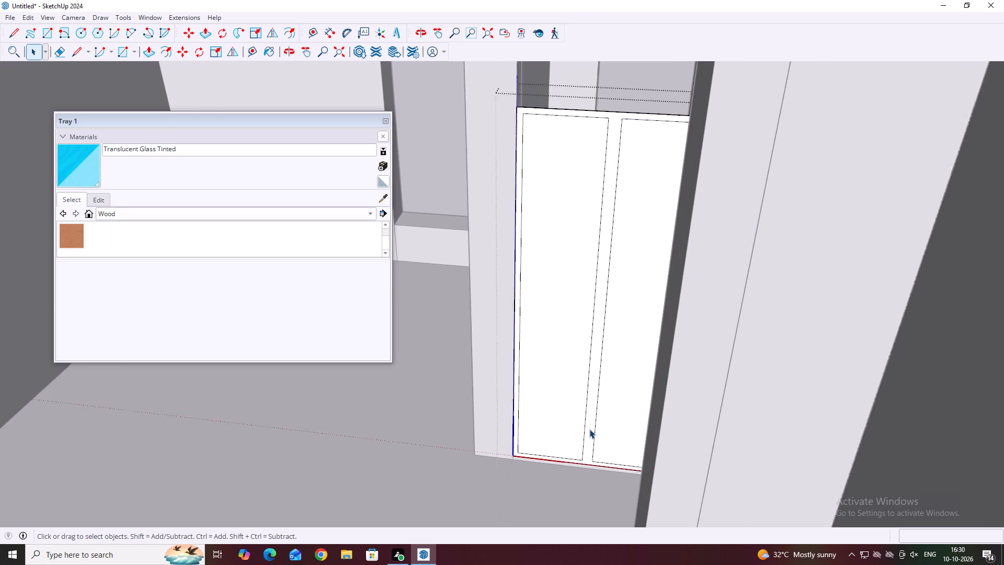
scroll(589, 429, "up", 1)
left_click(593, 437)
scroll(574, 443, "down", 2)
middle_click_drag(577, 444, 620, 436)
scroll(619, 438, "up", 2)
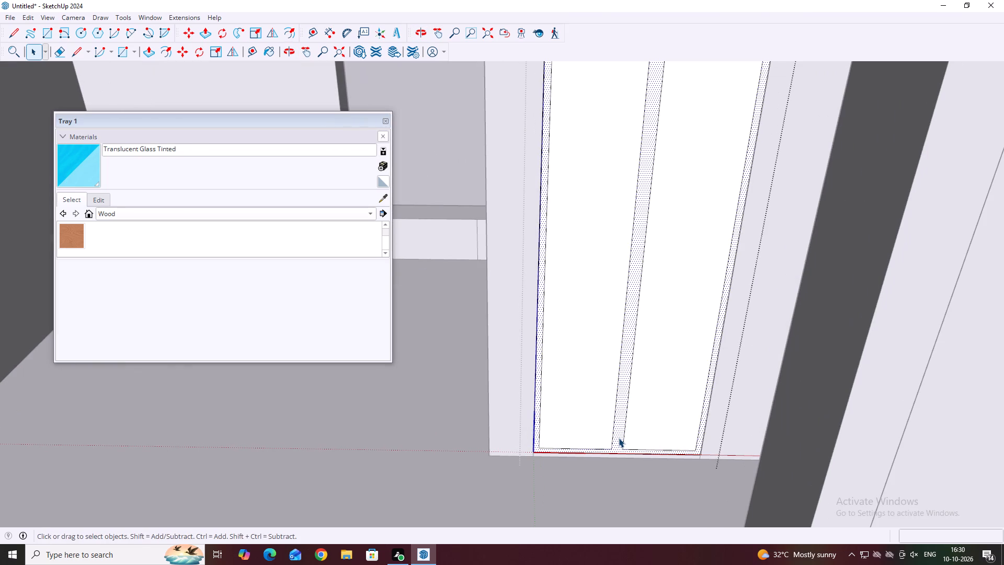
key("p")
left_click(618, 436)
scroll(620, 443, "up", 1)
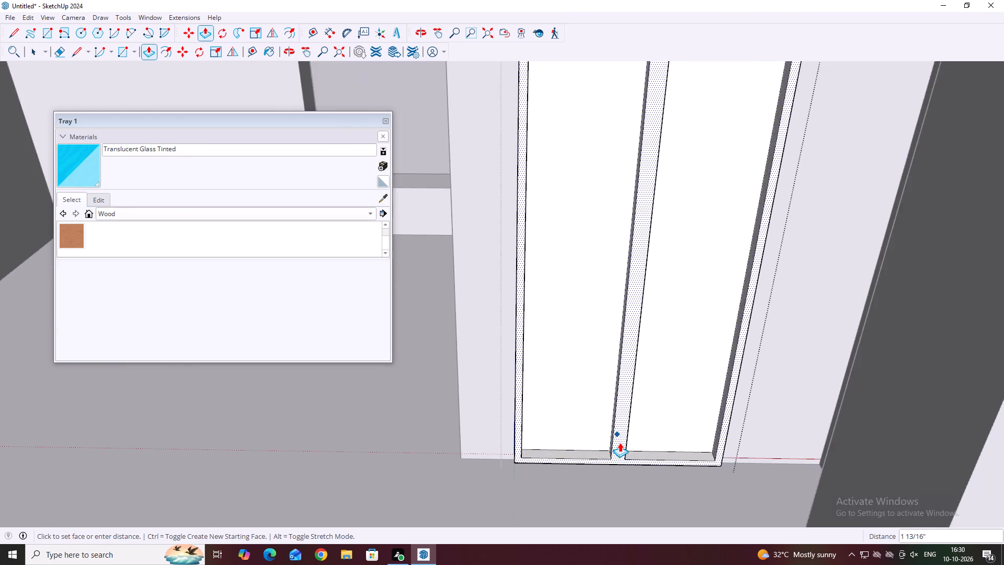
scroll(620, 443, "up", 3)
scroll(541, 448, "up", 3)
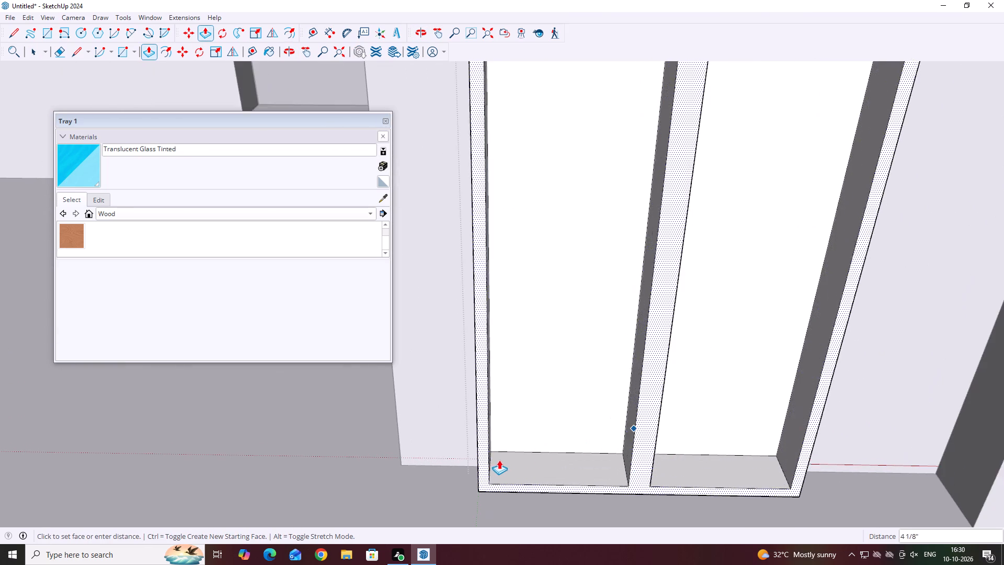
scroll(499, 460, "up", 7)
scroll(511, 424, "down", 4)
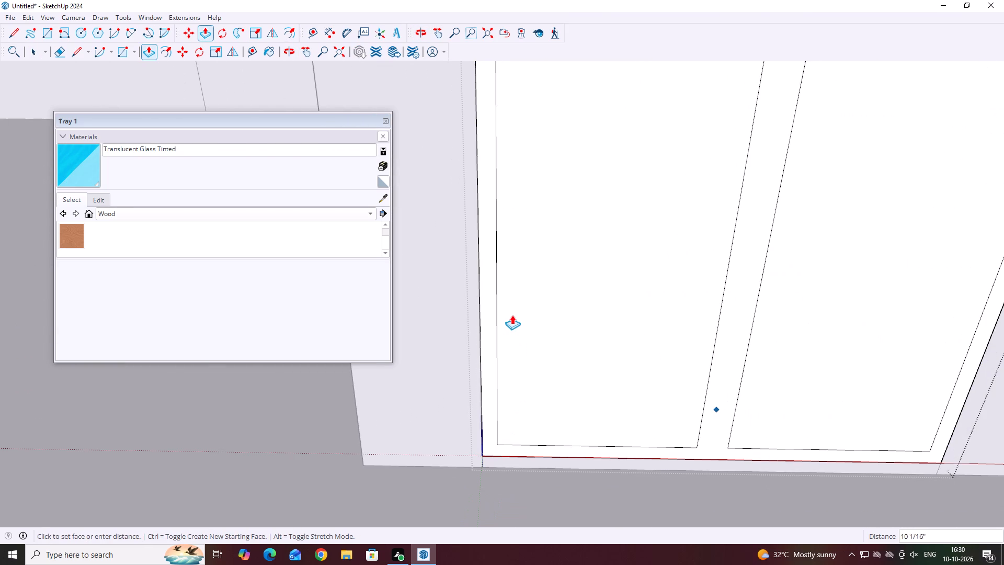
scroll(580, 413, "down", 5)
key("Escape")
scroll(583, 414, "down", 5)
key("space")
Close the door panel's editing and move the whole panel about 3 1/2" back into the doorway opening.
scroll(580, 416, "up", 4)
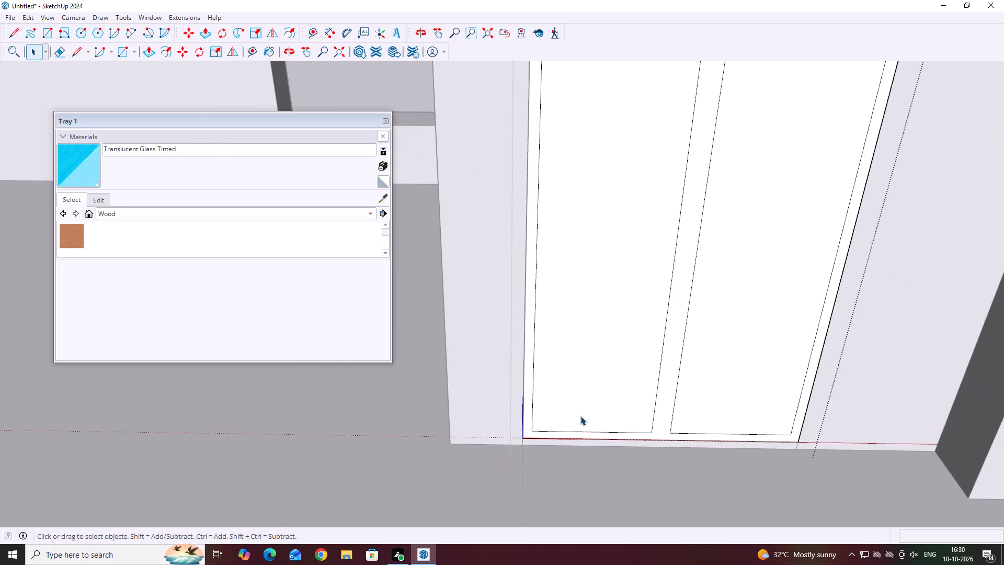
scroll(602, 410, "down", 5)
left_click(596, 477)
scroll(496, 411, "down", 5)
left_click(573, 355)
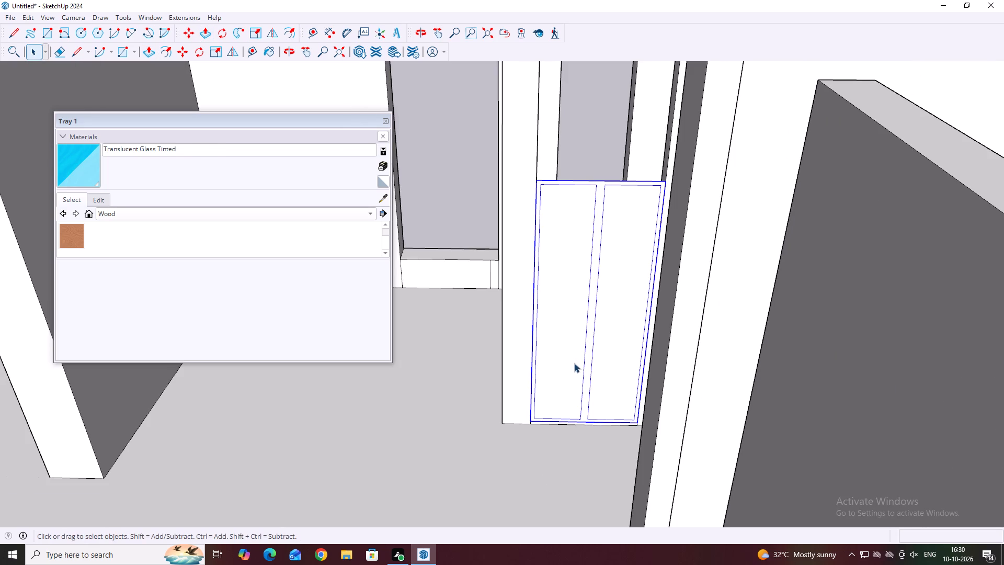
key("m")
scroll(631, 426, "up", 5)
middle_click(632, 426)
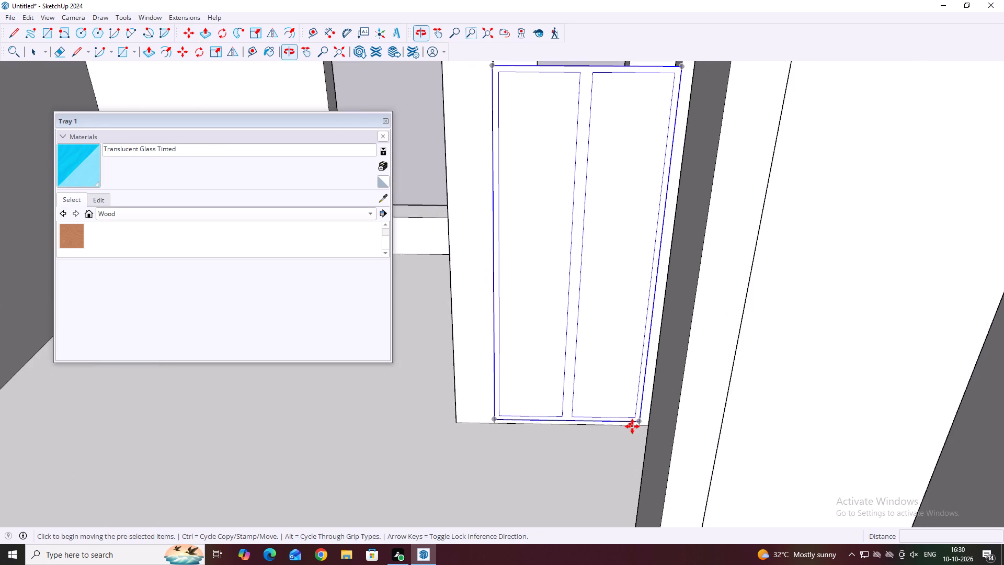
scroll(632, 426, "up", 6)
left_click(643, 418)
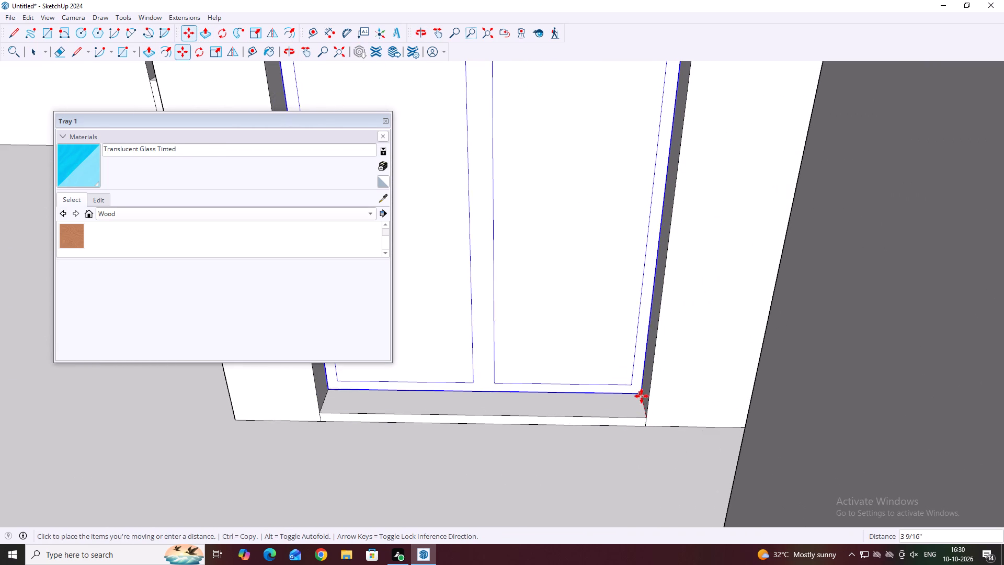
left_click(641, 399)
scroll(647, 413, "down", 11)
key("space")
Reopen the door panel and push/pull the front frame face out 2 1/2" towards the doorway's edge.
scroll(626, 415, "up", 5)
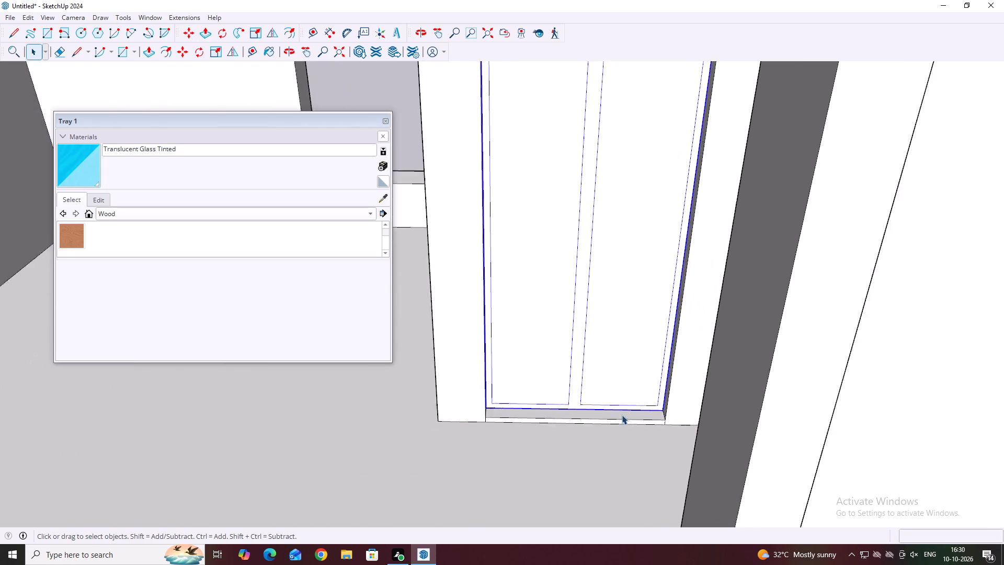
scroll(622, 415, "up", 2)
left_click(626, 404)
scroll(626, 404, "up", 2)
triple_click(626, 403)
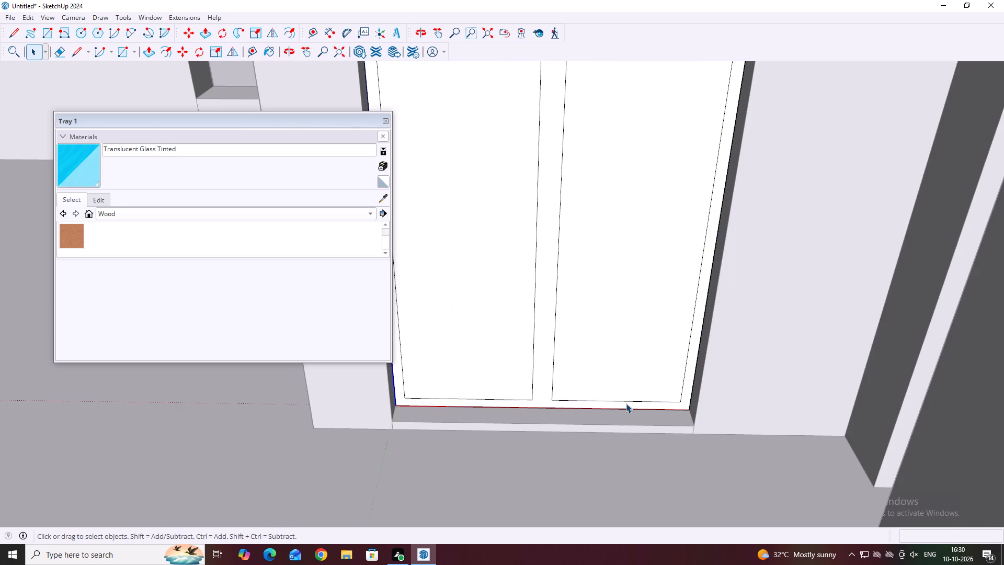
left_click(626, 403)
left_click(626, 404)
scroll(627, 404, "up", 4)
left_click(627, 405)
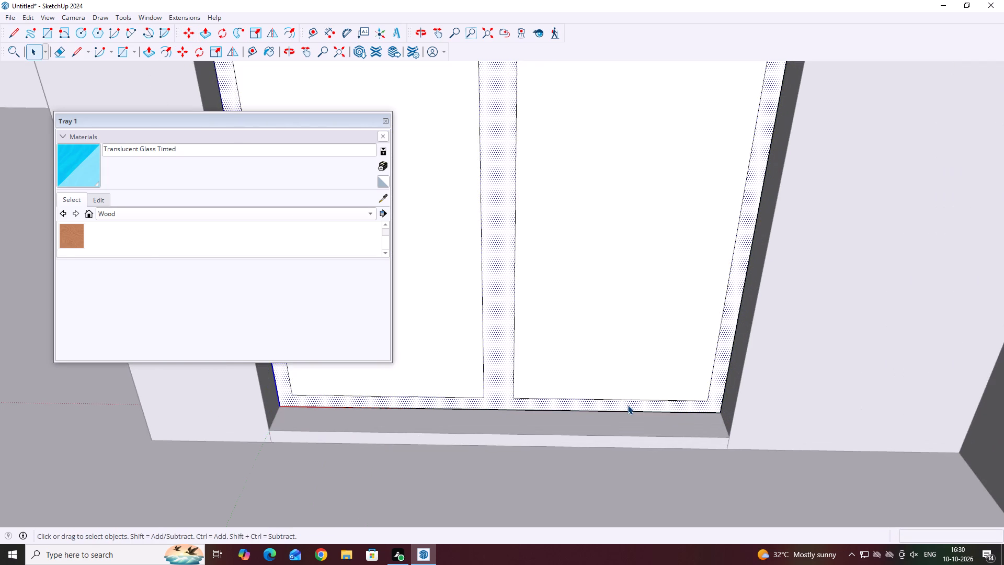
key("p")
left_click(722, 405)
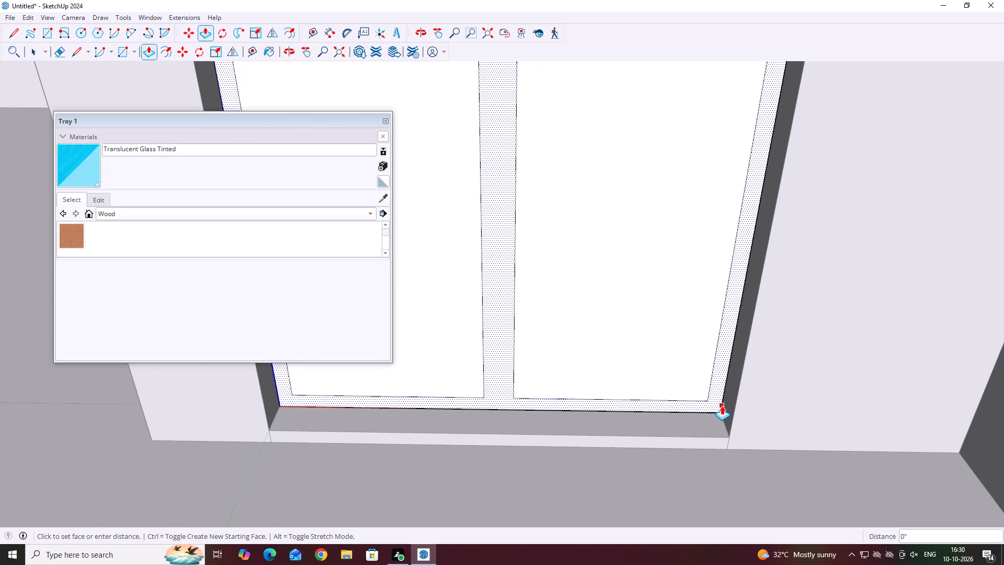
left_click_drag(728, 435, 731, 440)
scroll(739, 459, "down", 8)
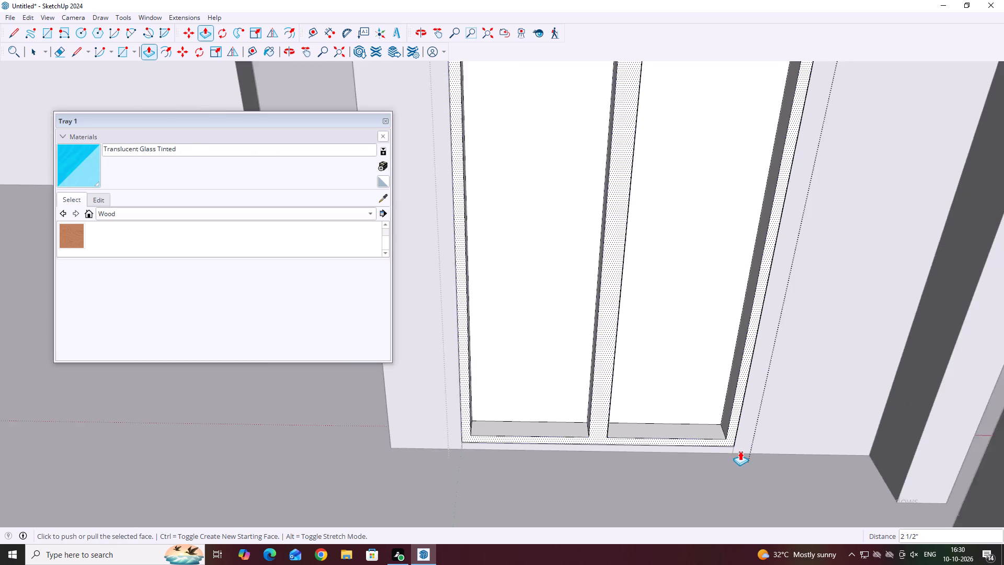
Push/pull the frame face on the door panel's rear side out 2 1/2" as well.
scroll(740, 451, "down", 4)
middle_click_drag(421, 452, 733, 539)
middle_click_drag(454, 451, 755, 515)
scroll(413, 412, "down", 4)
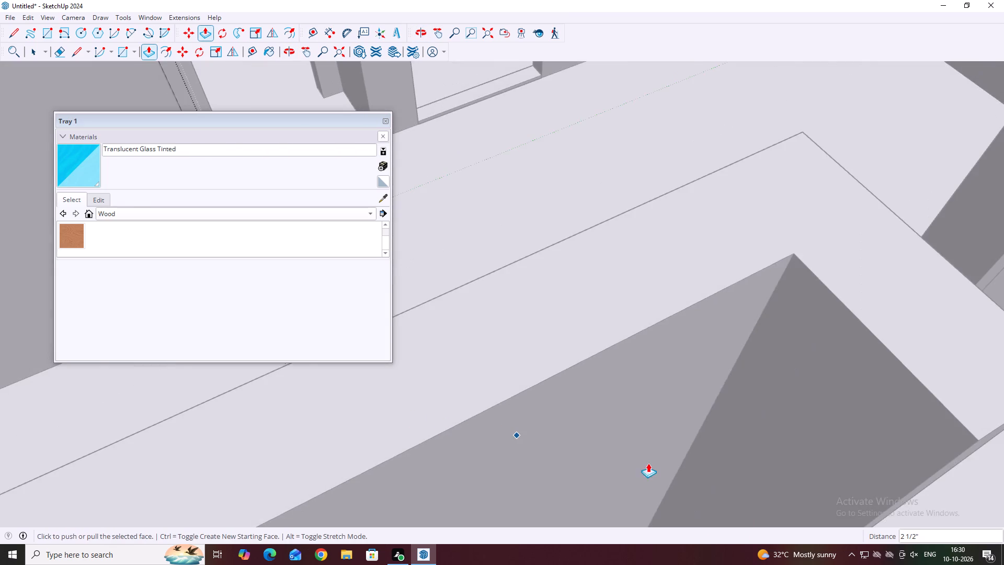
scroll(648, 463, "down", 18)
middle_click(684, 404)
middle_click_drag(422, 389, 593, 361)
scroll(765, 394, "down", 5)
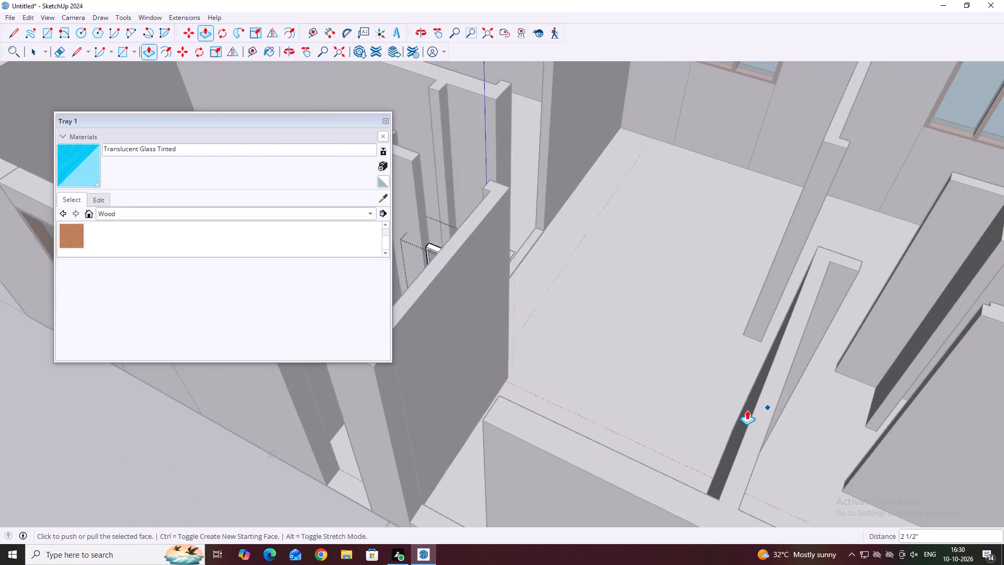
scroll(747, 410, "down", 11)
scroll(546, 352, "up", 12)
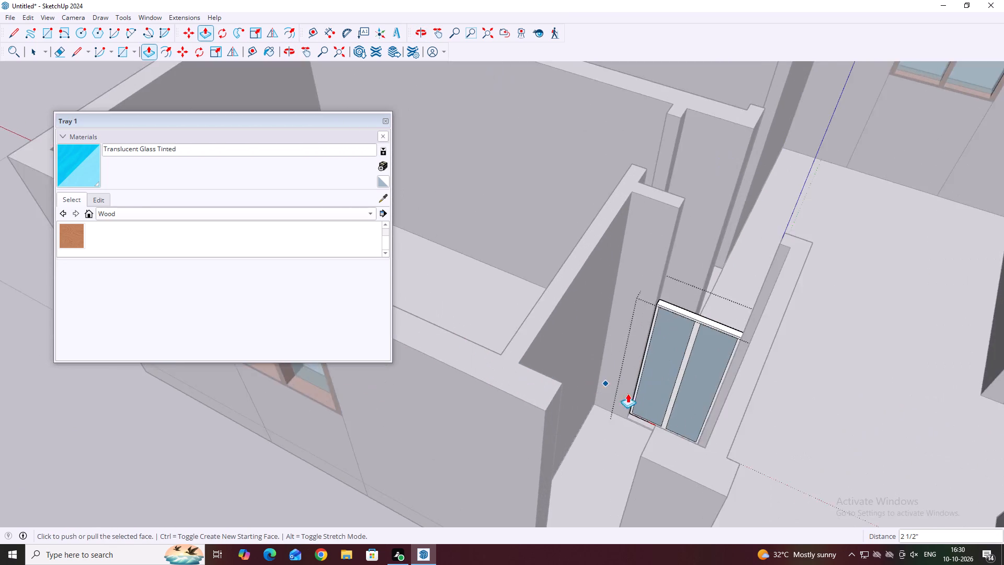
scroll(627, 393, "up", 20)
scroll(627, 393, "up", 3)
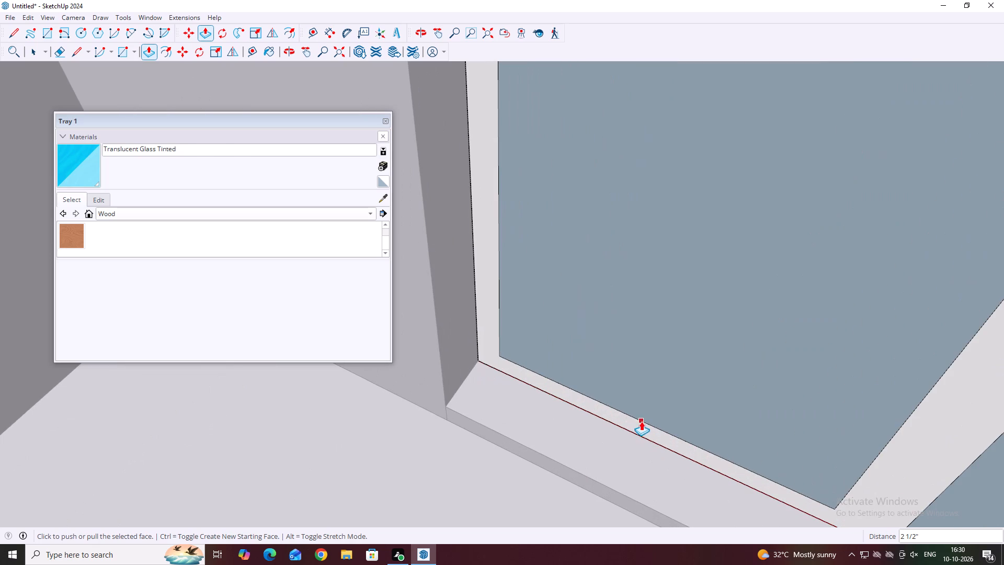
key("Escape")
left_click(637, 423)
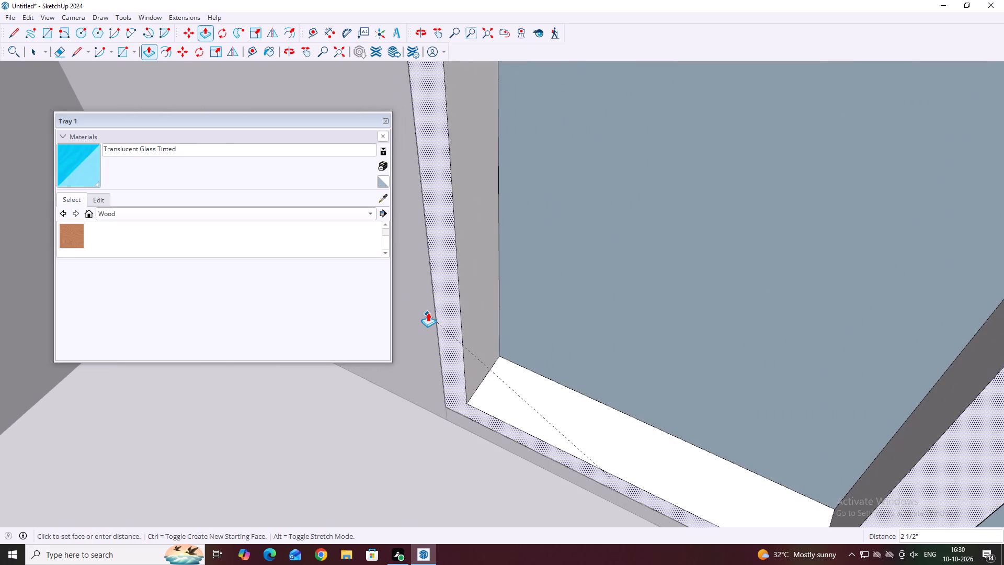
left_click(429, 286)
key("Escape")
scroll(510, 421, "down", 20)
scroll(510, 421, "down", 2)
key("space")
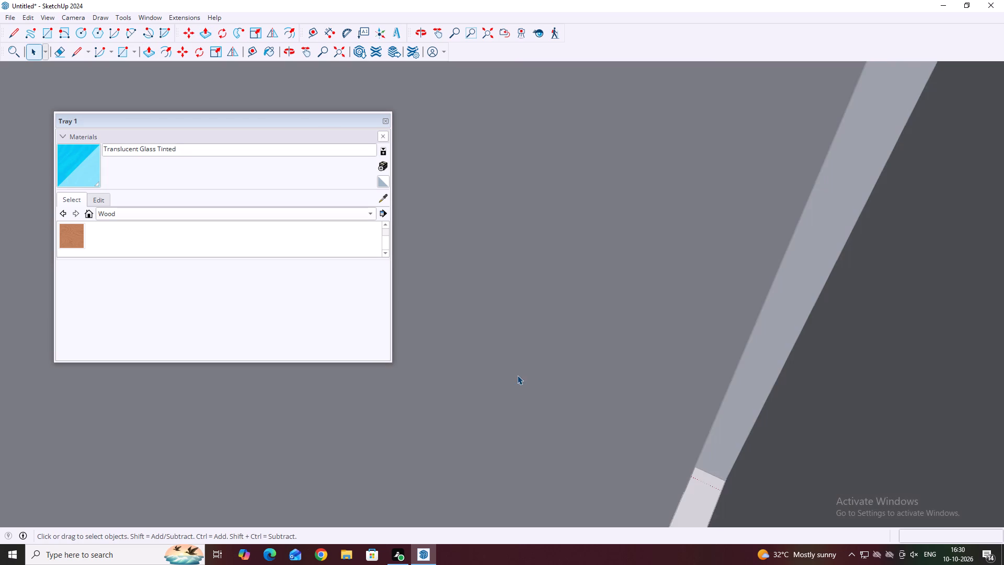
Put away the materials tray, return to the doorway and open the door panel to examine its leaf faces.
scroll(517, 375, "down", 20)
scroll(517, 375, "down", 12)
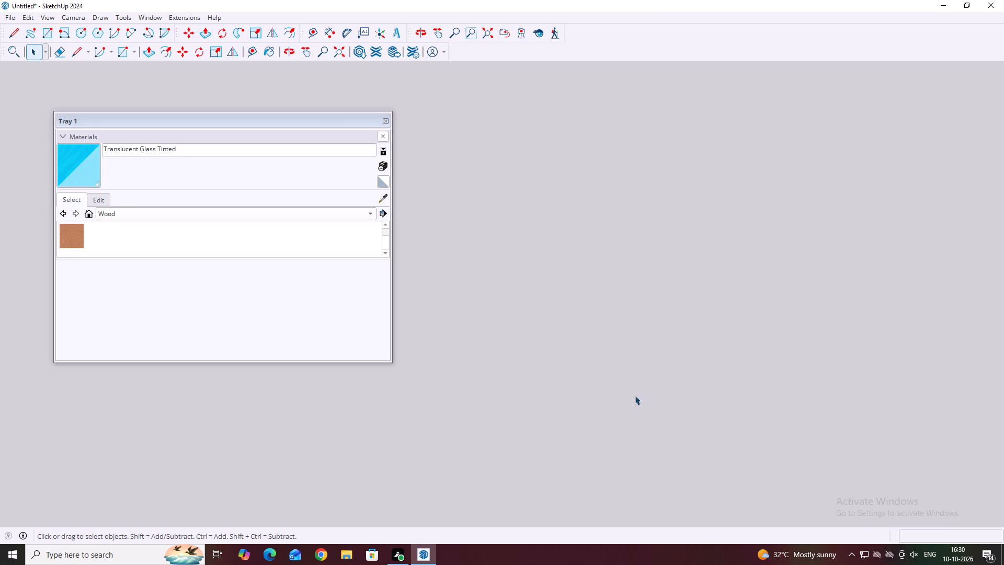
scroll(552, 387, "down", 11)
middle_click_drag(485, 359, 583, 357)
key("Escape")
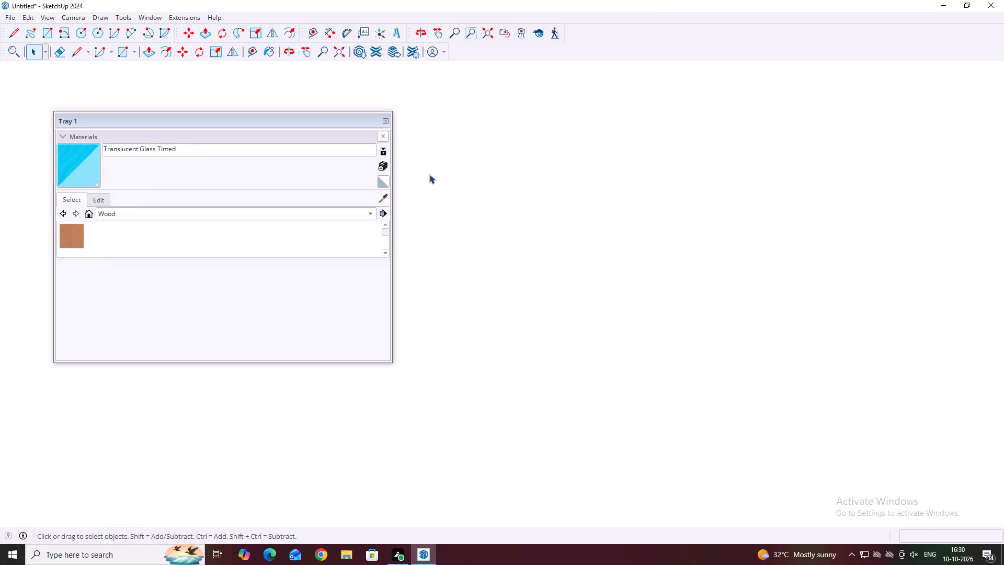
scroll(537, 318, "down", 11)
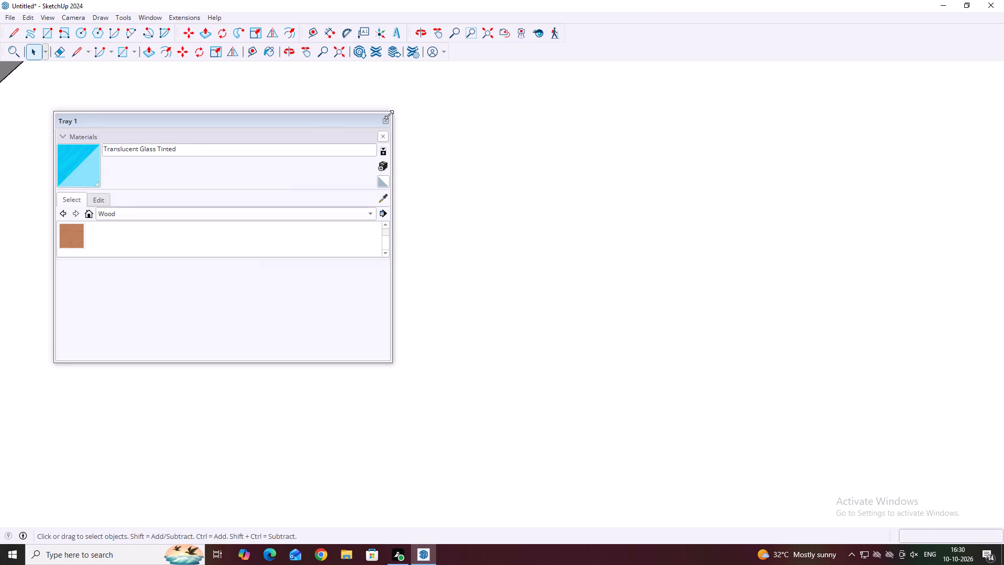
left_click(387, 120)
scroll(511, 331, "down", 20)
scroll(511, 331, "down", 4)
middle_click(577, 325)
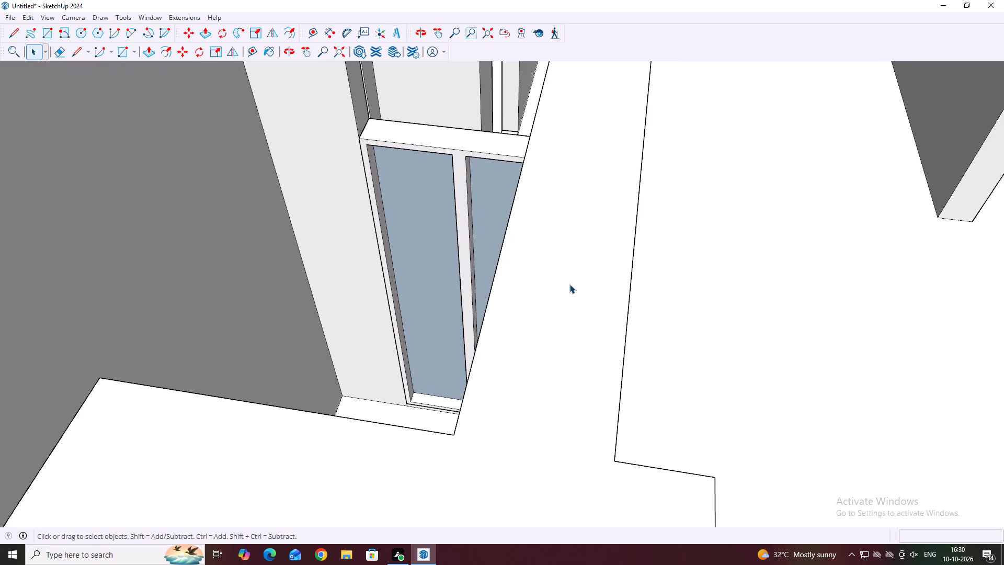
middle_click_drag(439, 260, 479, 273)
scroll(479, 273, "down", 1)
scroll(471, 312, "up", 6)
middle_click(602, 364)
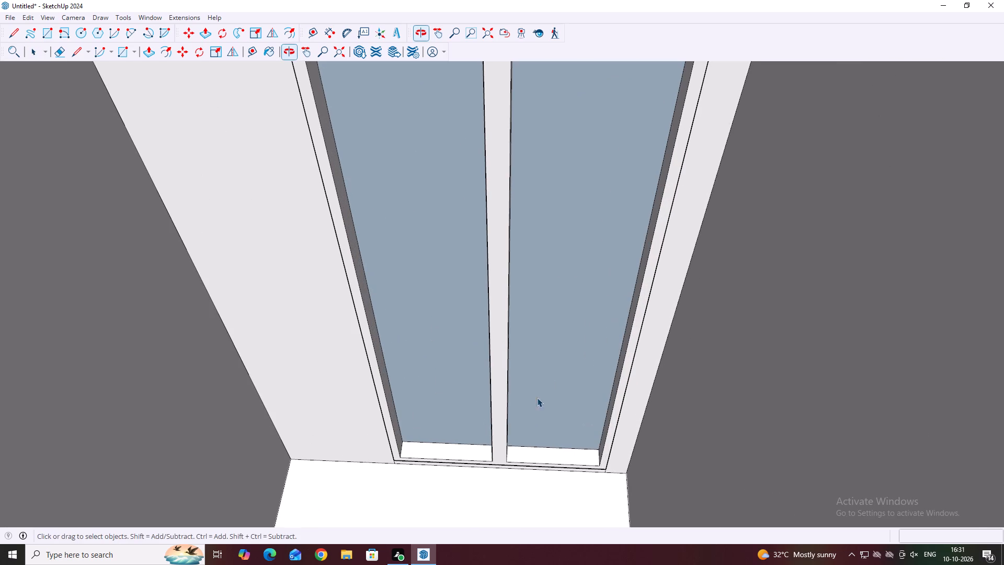
middle_click_drag(550, 429, 583, 460)
left_click(569, 420)
triple_click(556, 421)
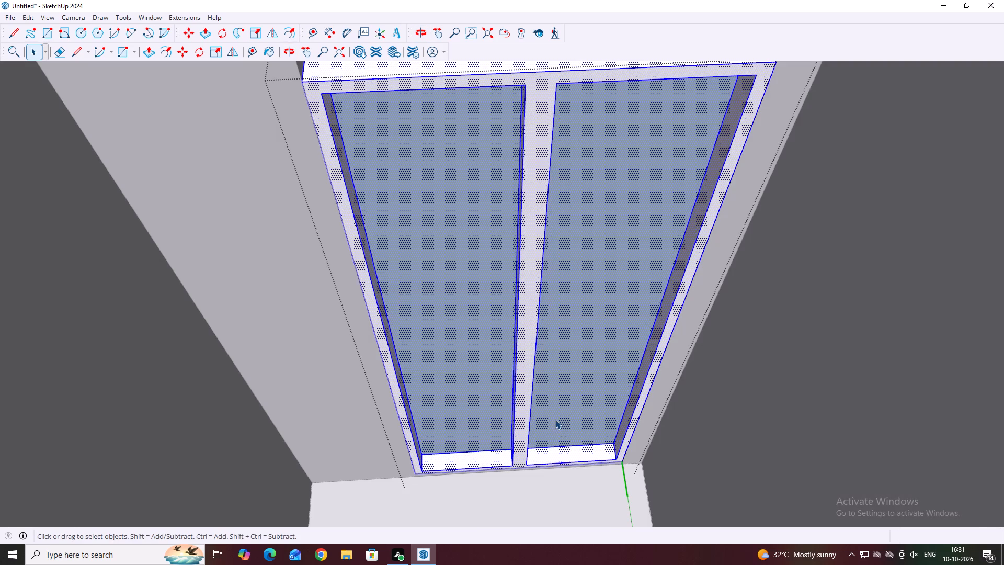
scroll(557, 421, "up", 1)
left_click(561, 412)
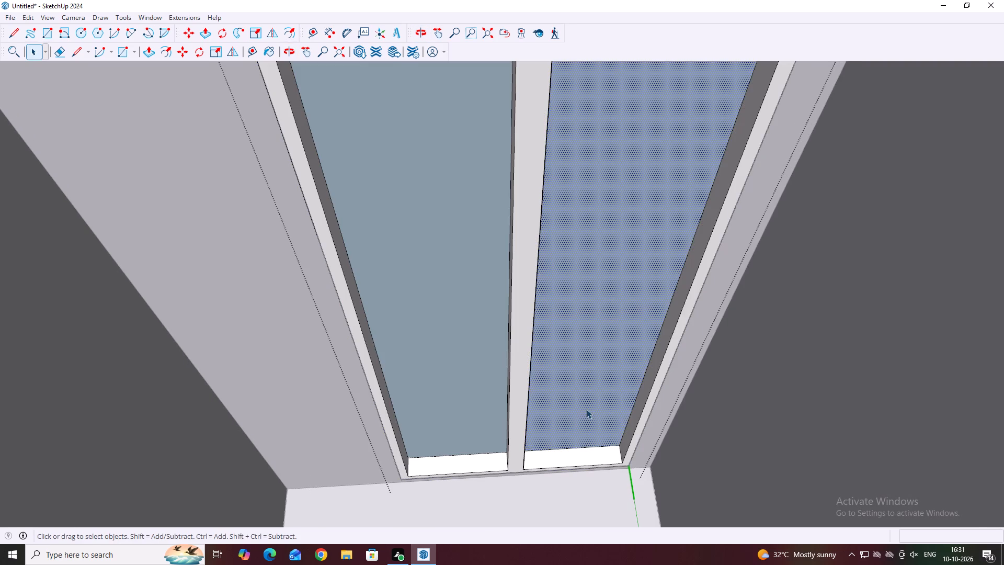
Examine the door panel's leaf faces from the opposite side of the doorway, then close the panel's editing.
scroll(586, 409, "down", 14)
middle_click(576, 390)
middle_click_drag(361, 336, 561, 387)
middle_click_drag(391, 343, 688, 438)
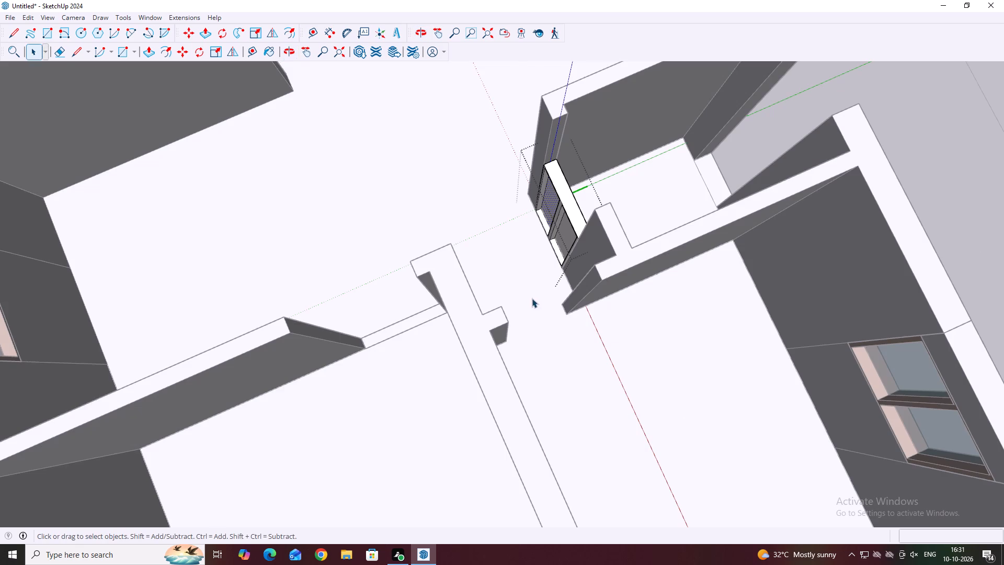
middle_click_drag(537, 299, 669, 299)
scroll(527, 213, "up", 3)
middle_click_drag(533, 213, 503, 322)
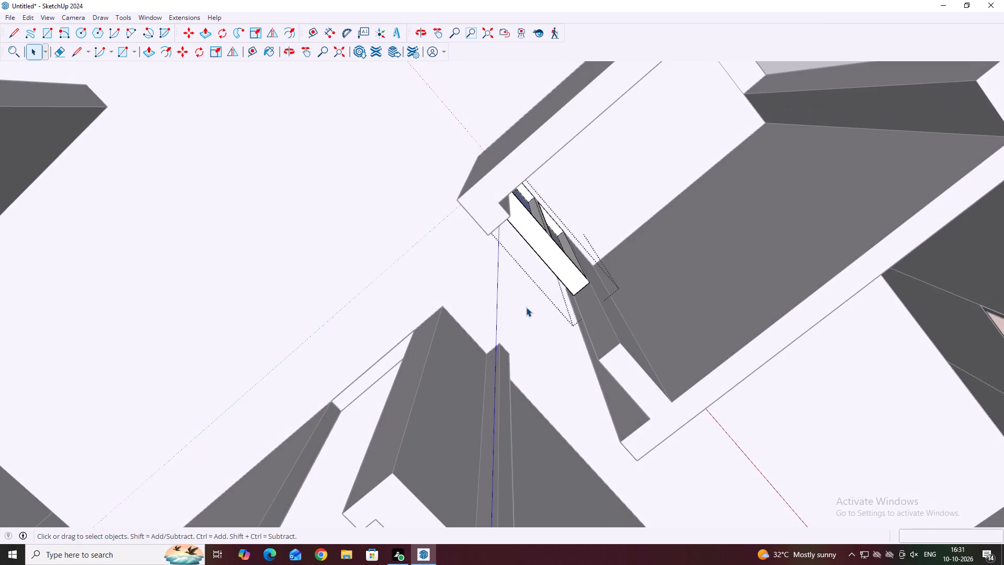
middle_click_drag(528, 307, 651, 185)
middle_click_drag(592, 247, 632, 214)
scroll(550, 217, "up", 3)
middle_click_drag(563, 187, 603, 156)
scroll(558, 161, "up", 2)
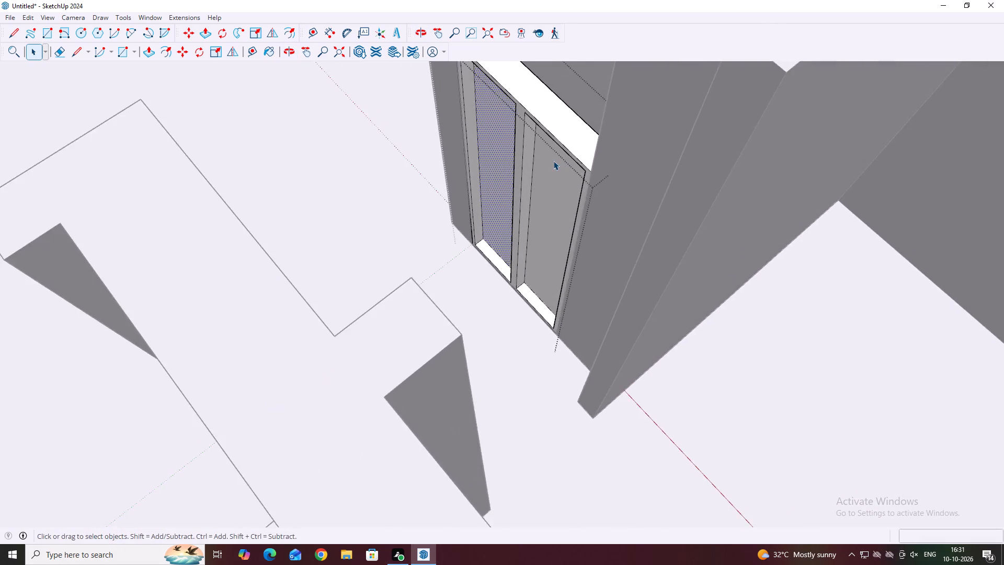
middle_click_drag(551, 165, 615, 173)
scroll(624, 176, "down", 6)
middle_click(596, 222)
middle_click_drag(574, 220, 609, 194)
left_click(577, 182)
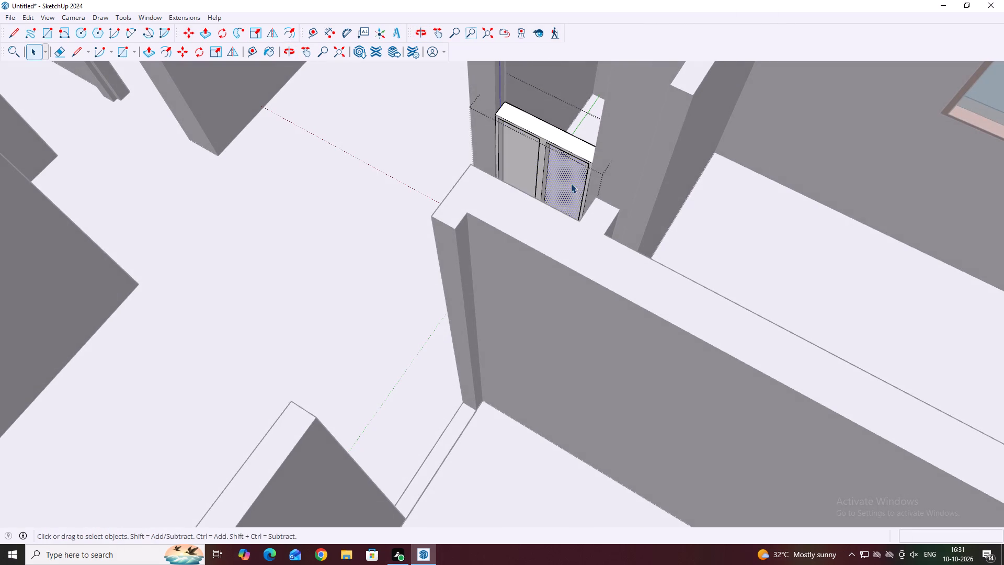
scroll(566, 177, "down", 4)
middle_click_drag(393, 127, 554, 119)
scroll(522, 130, "up", 1)
left_click_drag(449, 223, 448, 235)
middle_click_drag(446, 141, 451, 129)
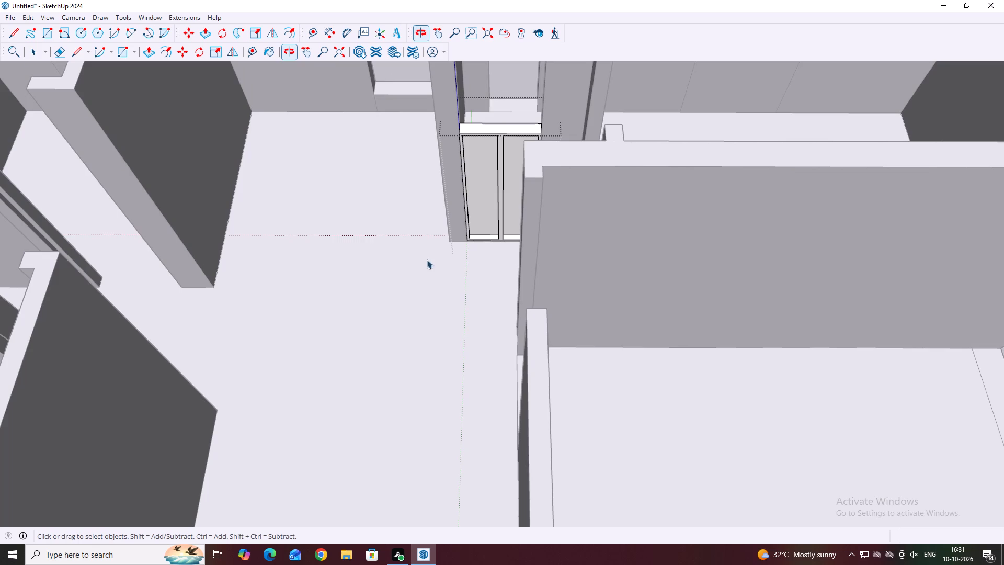
left_click(393, 262)
left_click(350, 216)
left_click(356, 247)
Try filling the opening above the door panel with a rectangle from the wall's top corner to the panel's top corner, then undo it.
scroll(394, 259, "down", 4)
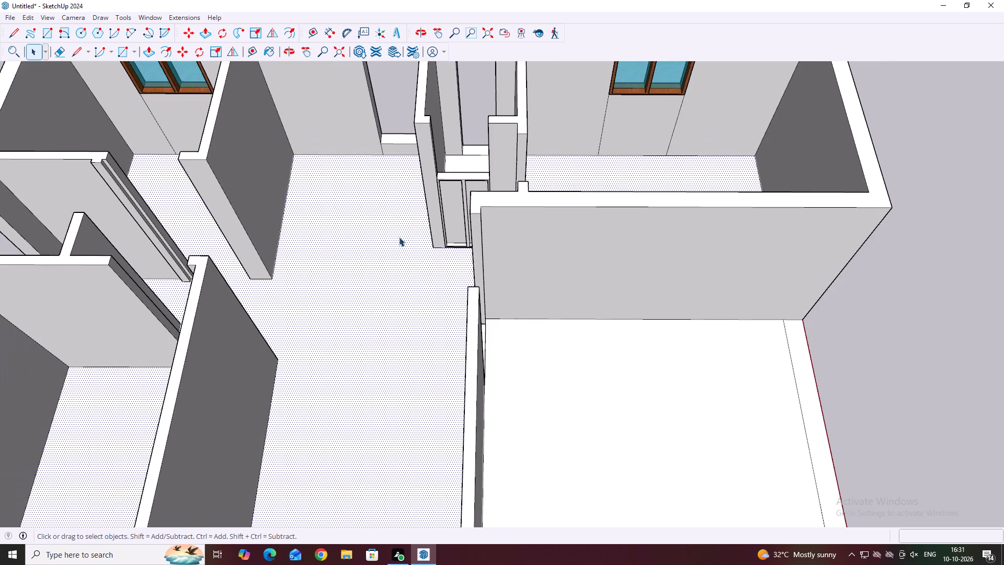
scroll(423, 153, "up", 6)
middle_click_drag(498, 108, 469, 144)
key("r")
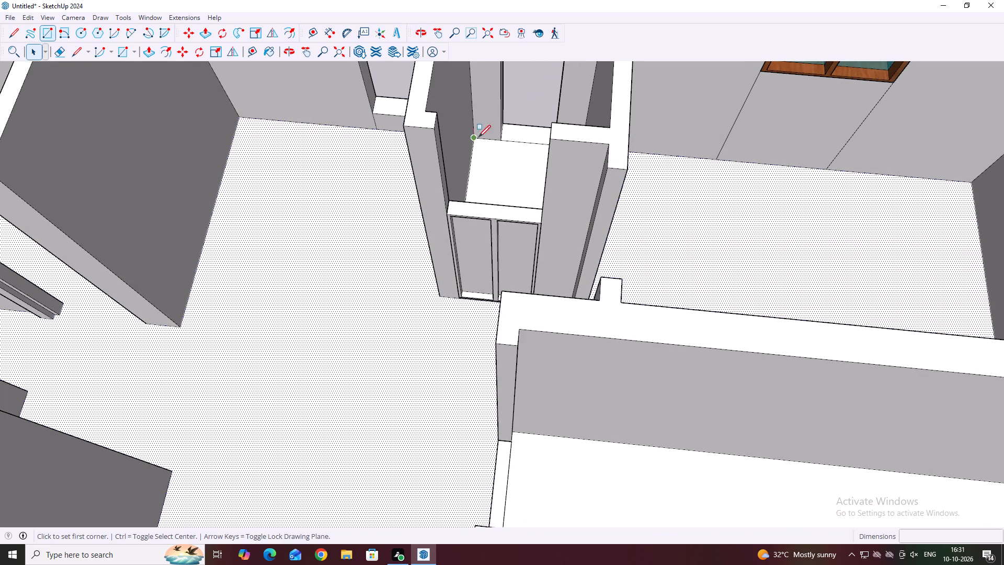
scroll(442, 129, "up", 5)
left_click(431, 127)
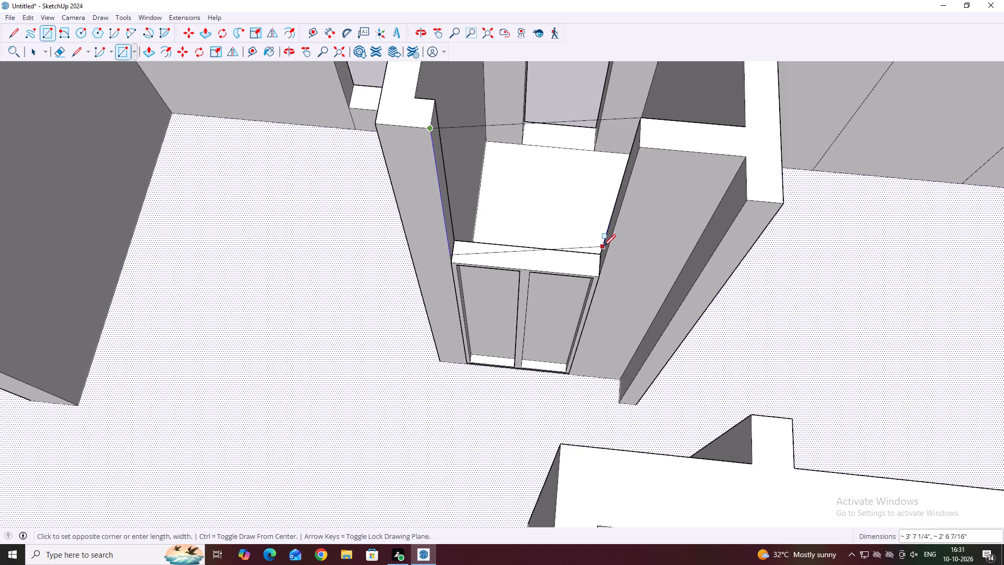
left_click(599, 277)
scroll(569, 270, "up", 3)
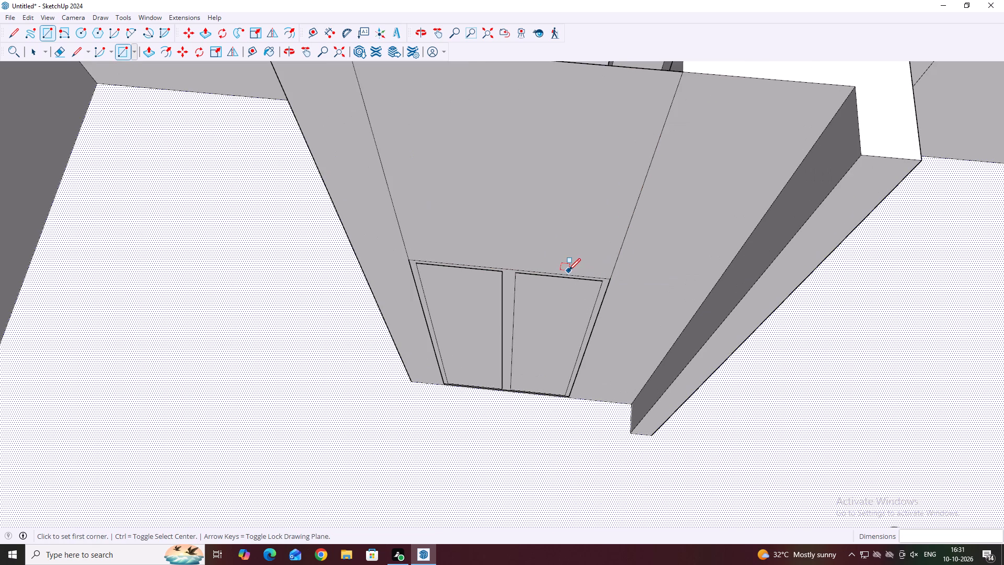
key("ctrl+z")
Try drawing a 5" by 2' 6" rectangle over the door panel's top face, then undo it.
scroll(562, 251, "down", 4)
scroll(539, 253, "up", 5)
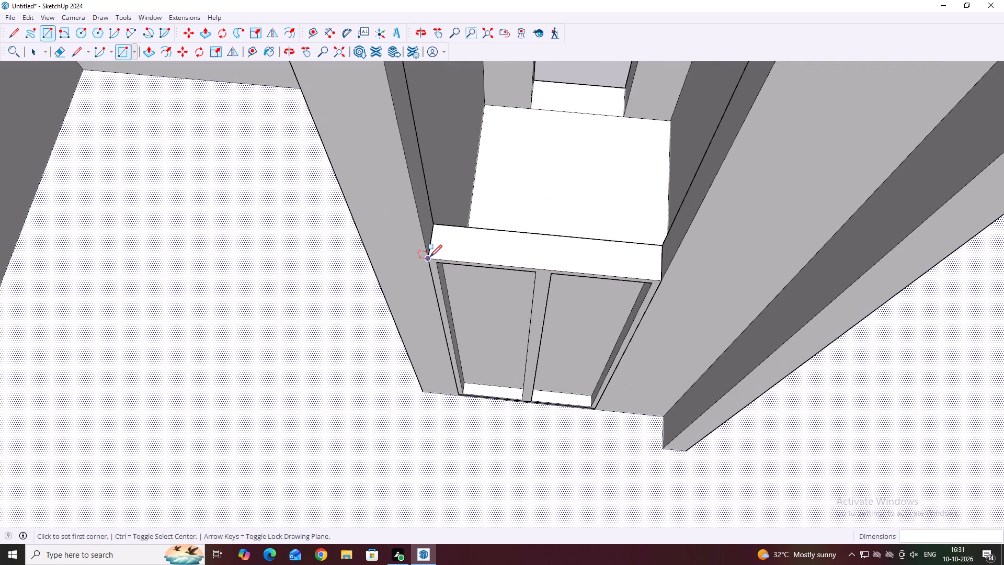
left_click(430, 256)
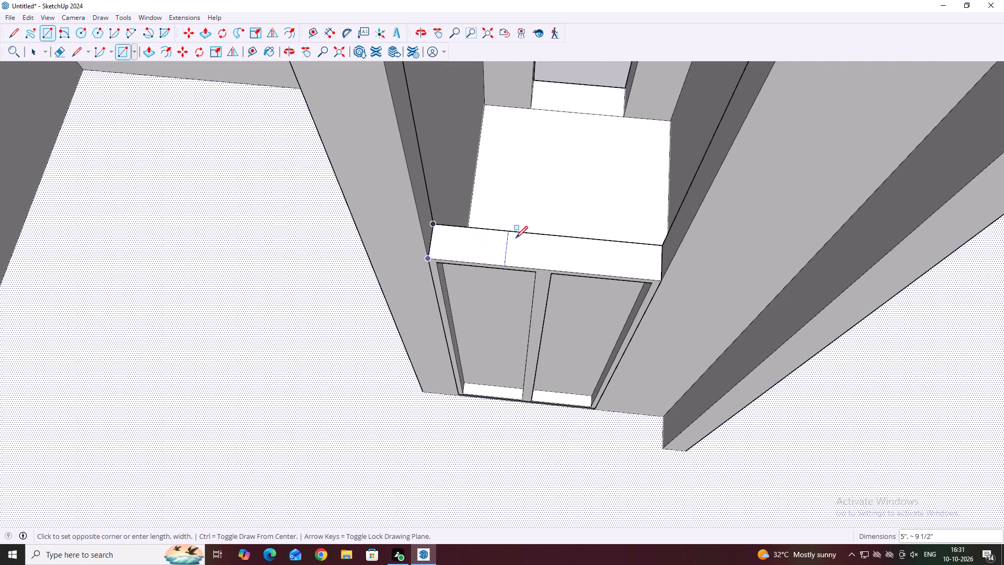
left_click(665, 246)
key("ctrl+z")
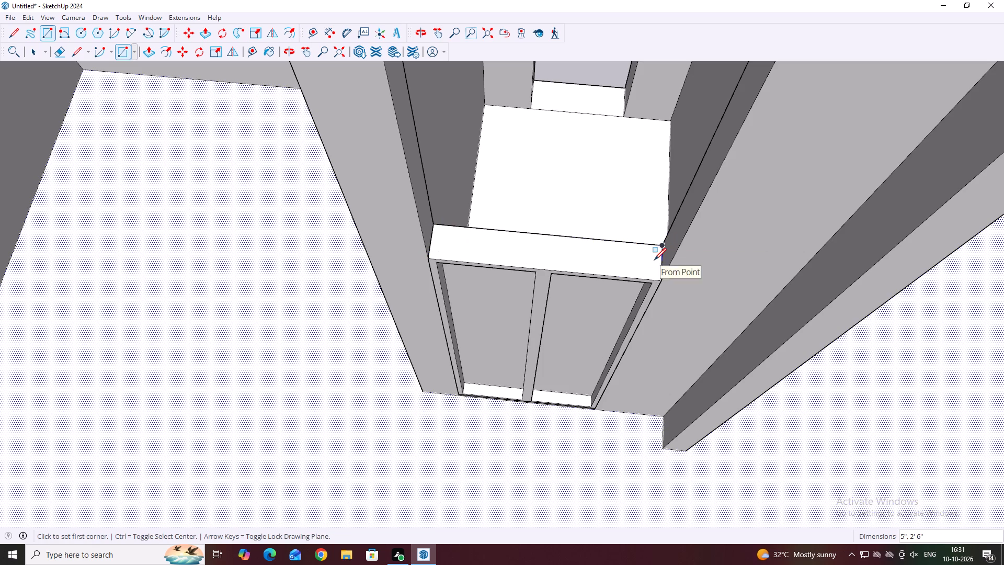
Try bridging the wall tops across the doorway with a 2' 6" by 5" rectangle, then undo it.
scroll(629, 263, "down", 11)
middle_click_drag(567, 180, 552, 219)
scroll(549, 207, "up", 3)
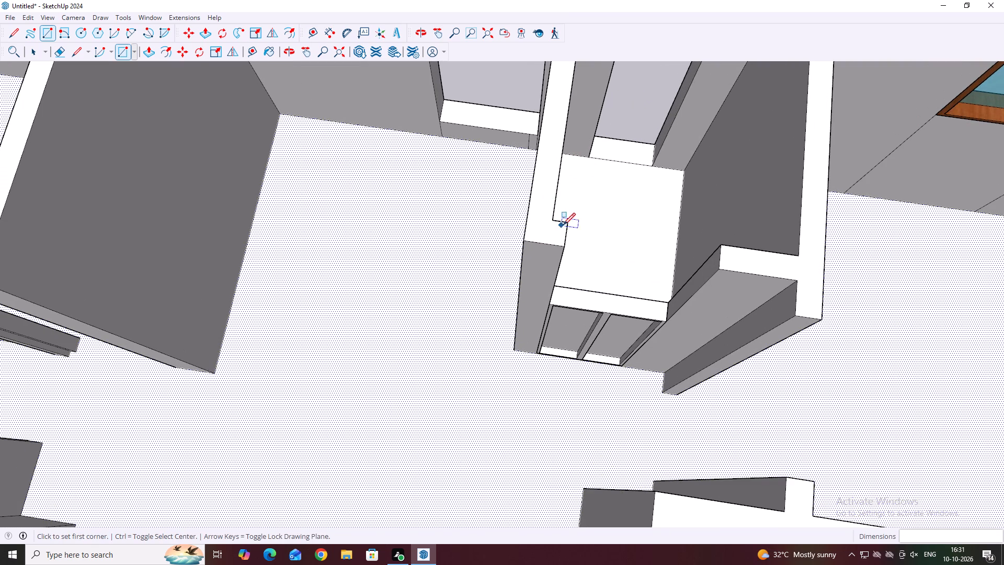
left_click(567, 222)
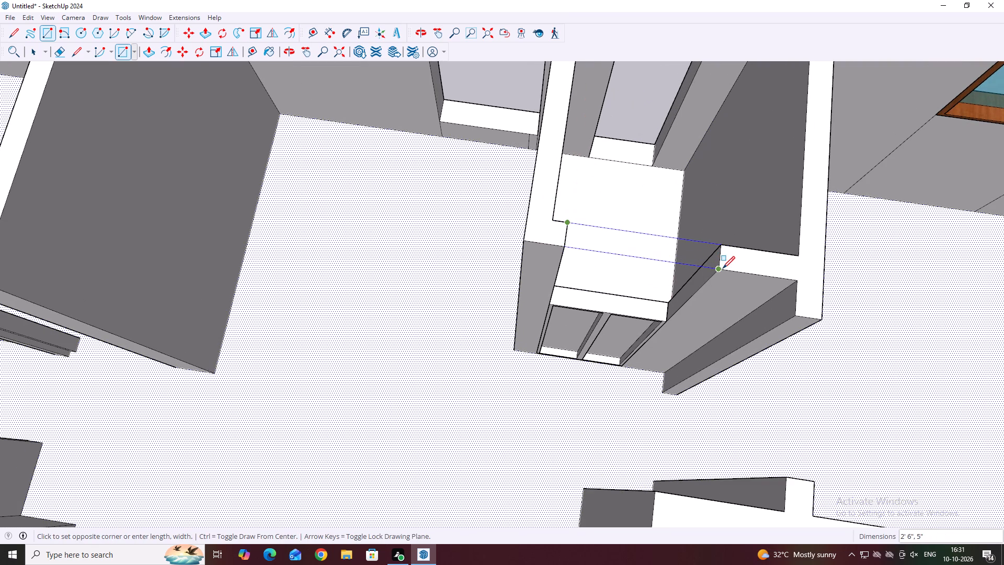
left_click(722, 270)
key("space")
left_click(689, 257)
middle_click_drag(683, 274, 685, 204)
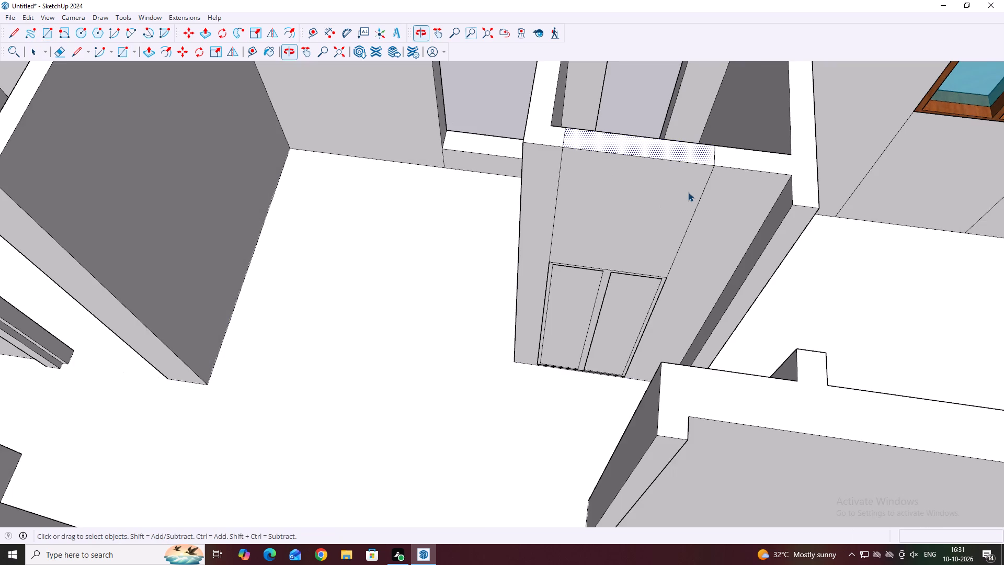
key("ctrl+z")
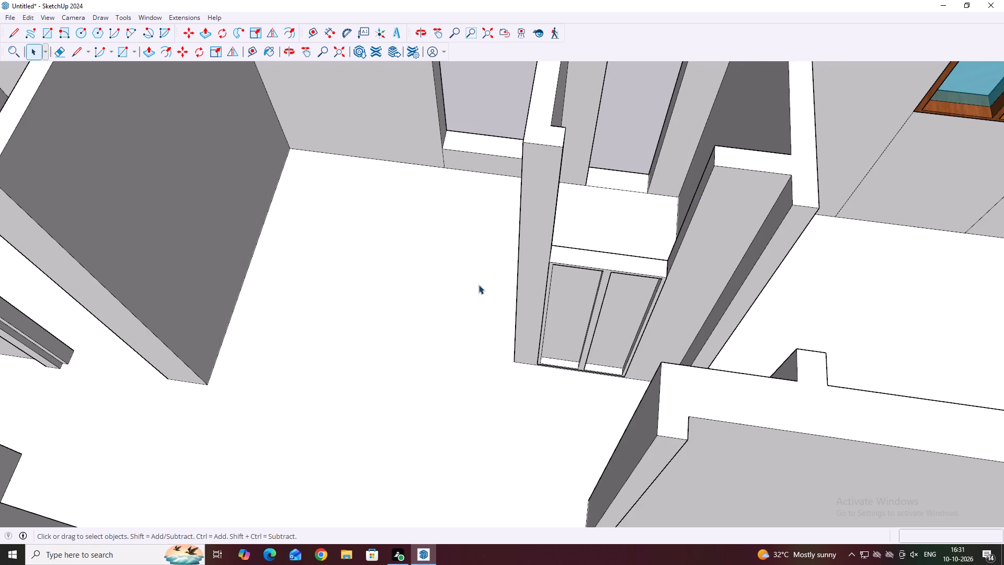
Open the door panel, select all its geometry and paint it with Herringbone 4x1 from the Patterns materials.
scroll(450, 281, "down", 6)
middle_click_drag(642, 247, 641, 175)
middle_click_drag(449, 349, 479, 281)
scroll(483, 286, "up", 6)
middle_click(484, 286)
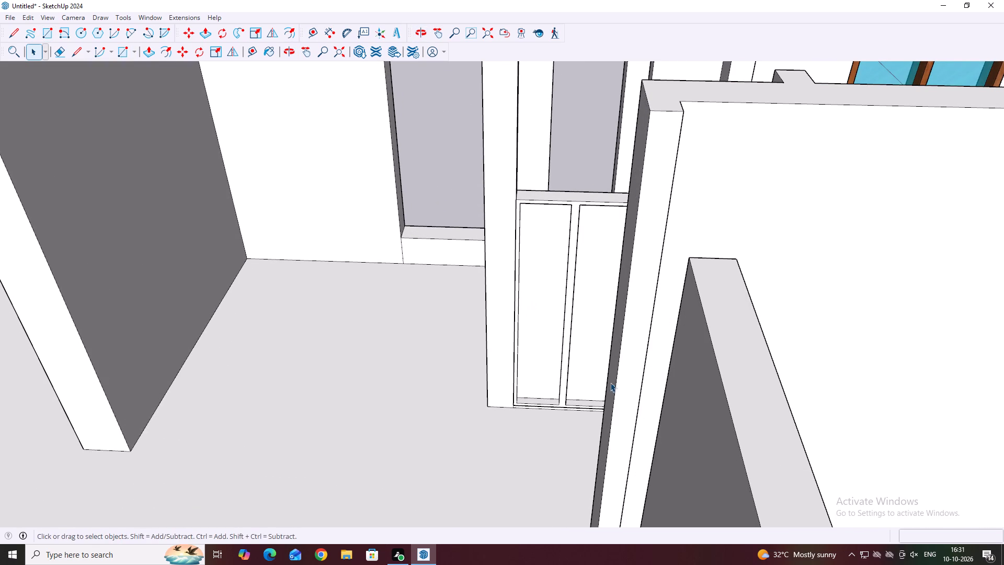
middle_click_drag(608, 267, 606, 309)
left_click(590, 306)
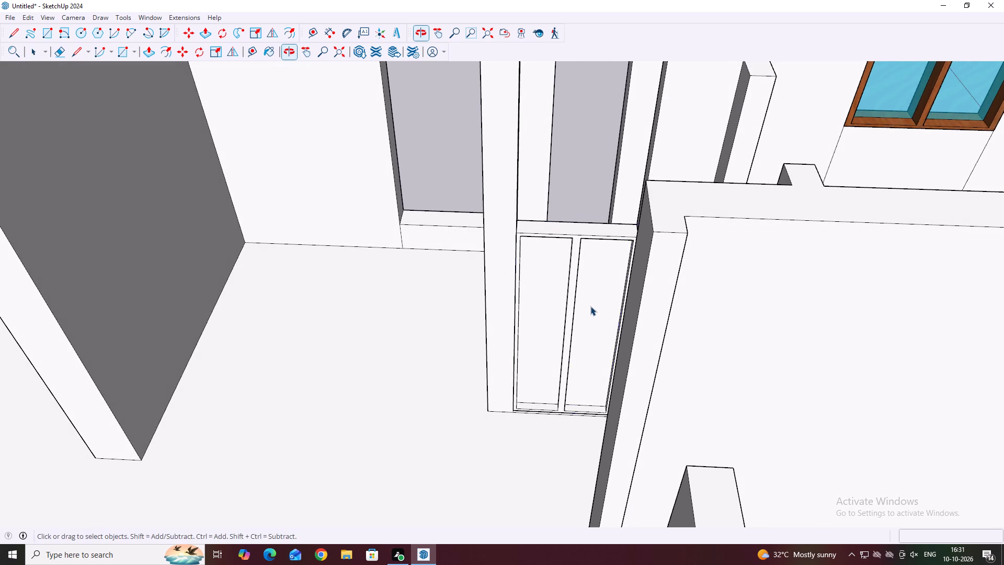
triple_click(589, 300)
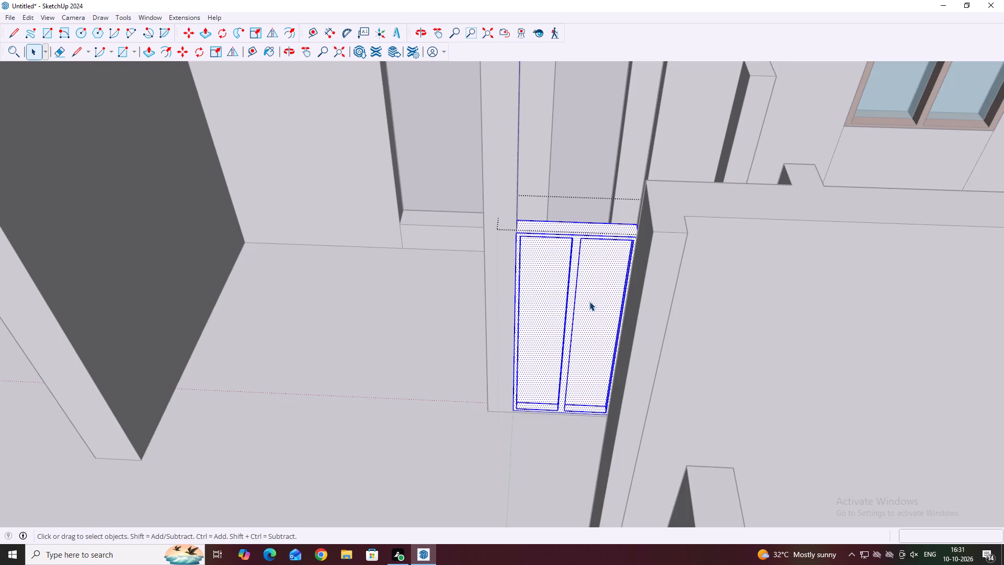
key("b")
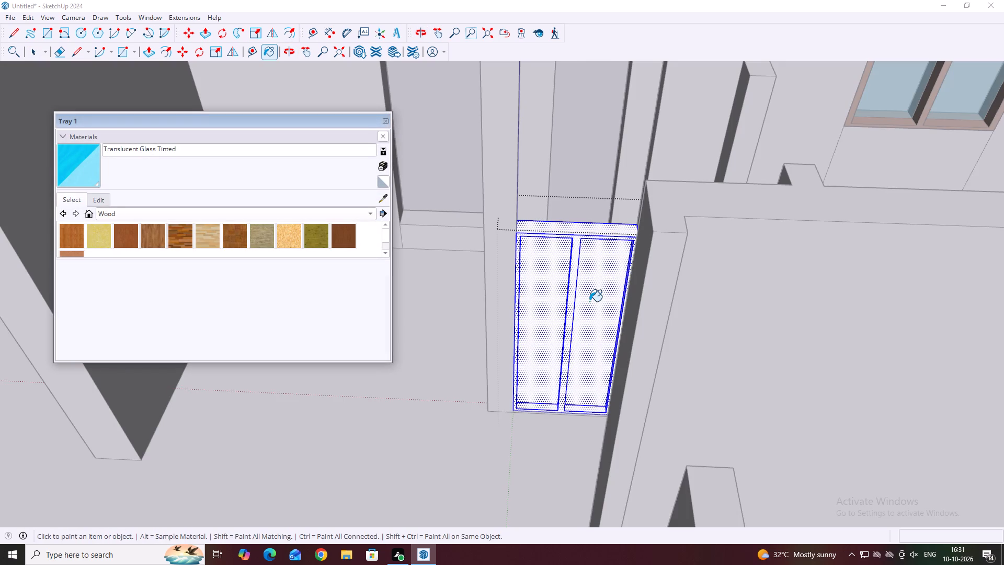
scroll(195, 245, "down", 6)
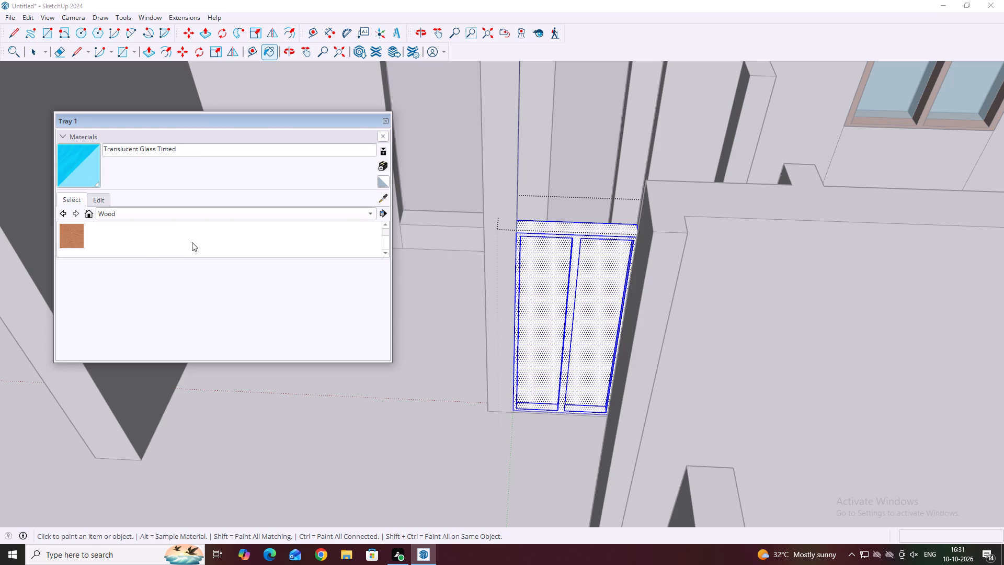
left_click(168, 215)
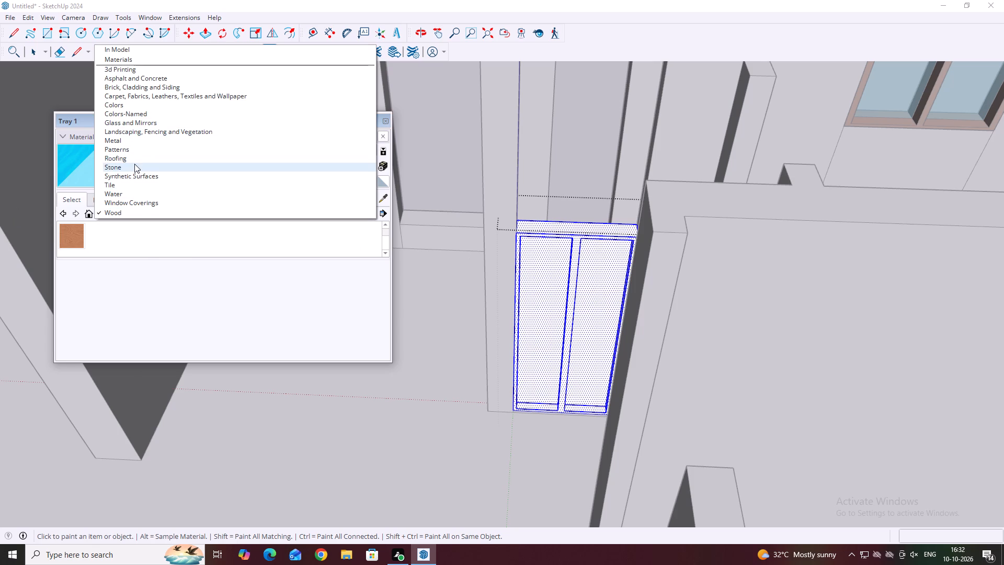
left_click(133, 146)
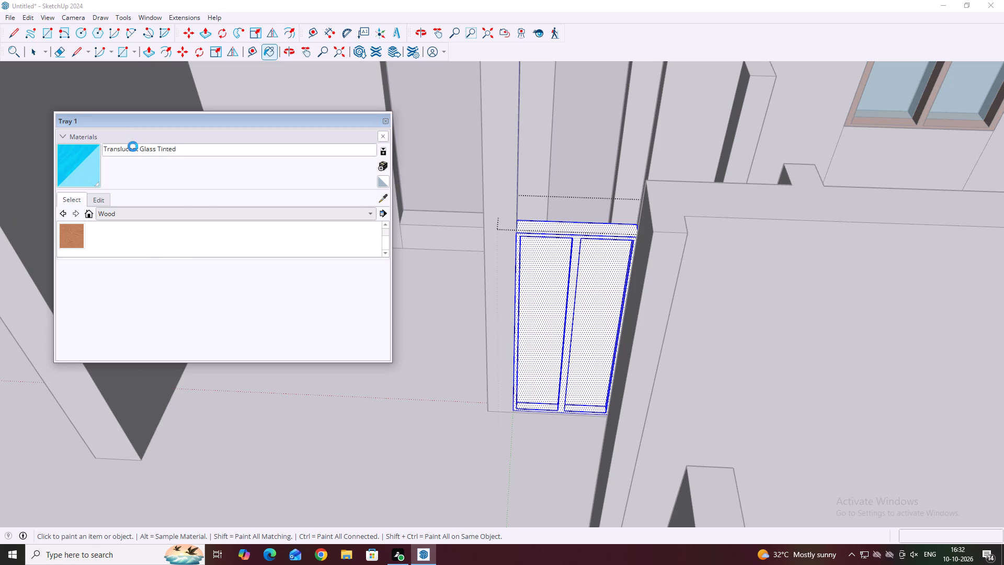
scroll(149, 202, "up", 3)
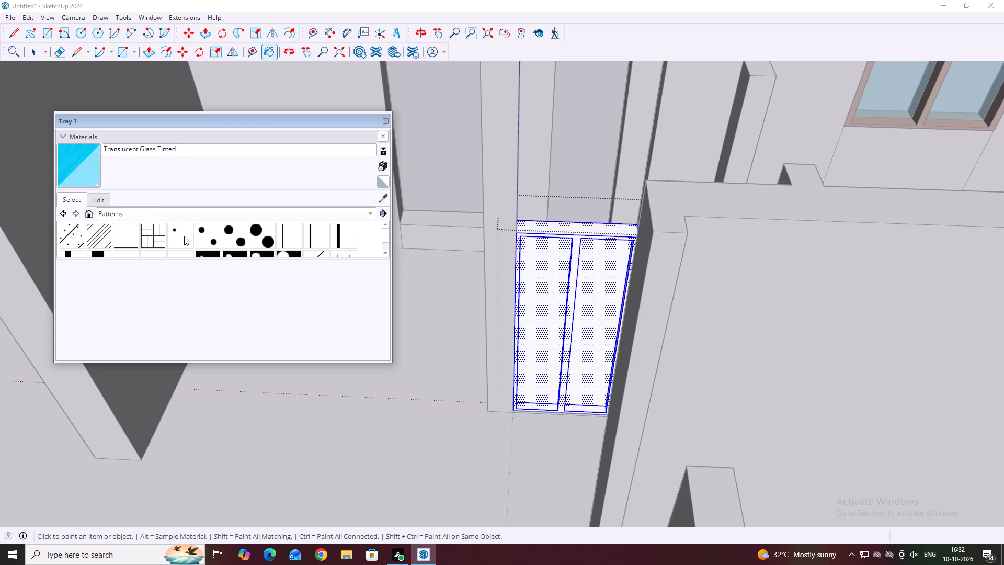
scroll(191, 238, "down", 4)
left_click(241, 234)
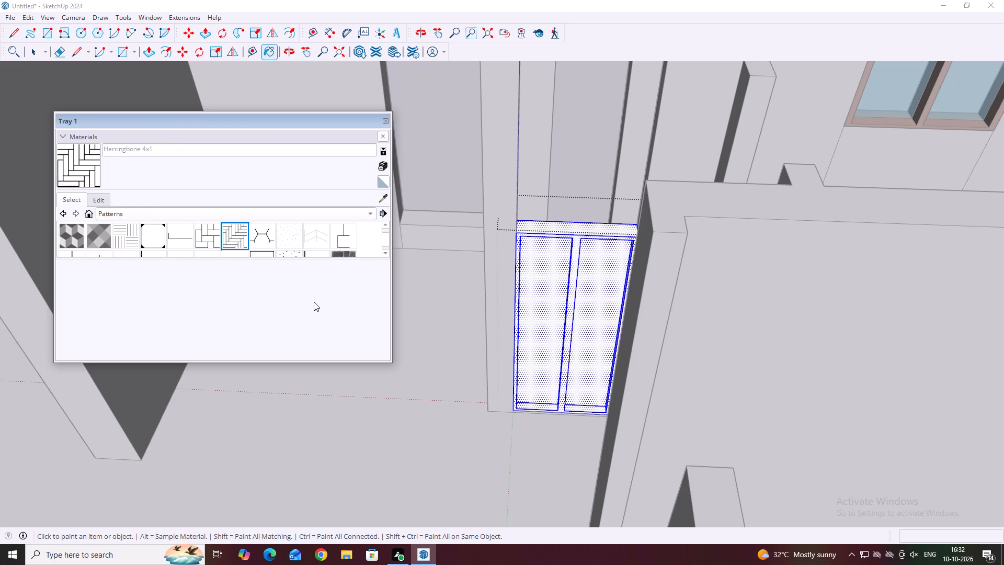
left_click(548, 306)
Repaint the selected door geometry with Blinds Wood Light from the Window Coverings materials and leave the door group.
middle_click_drag(564, 330, 564, 308)
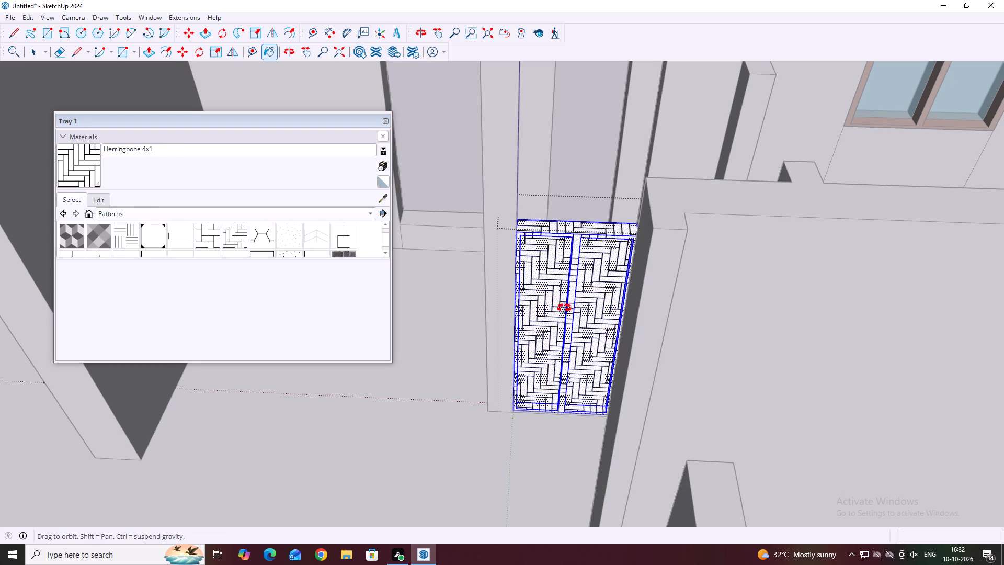
middle_click_drag(564, 308, 560, 277)
scroll(140, 216, "up", 1)
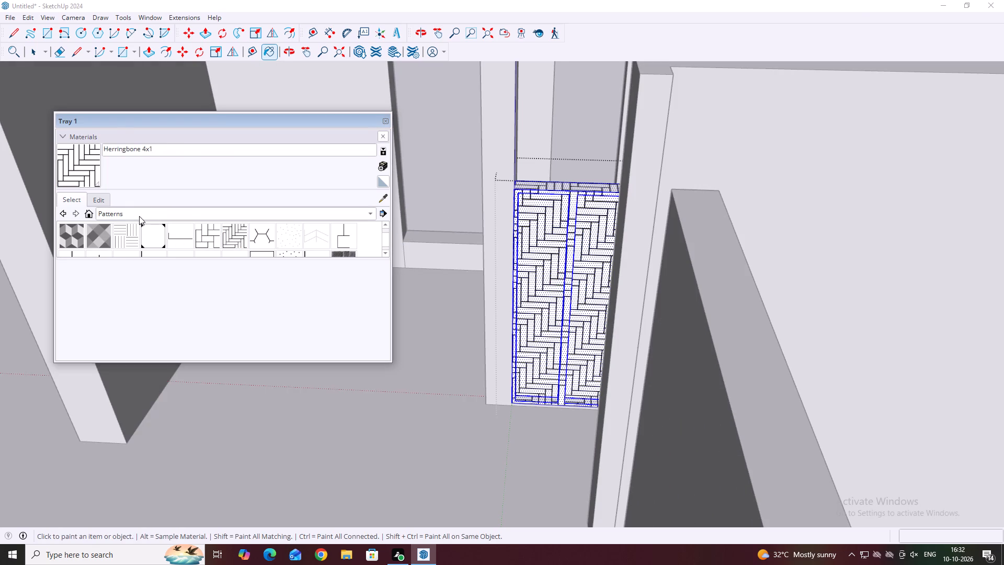
left_click(139, 217)
left_click(141, 197)
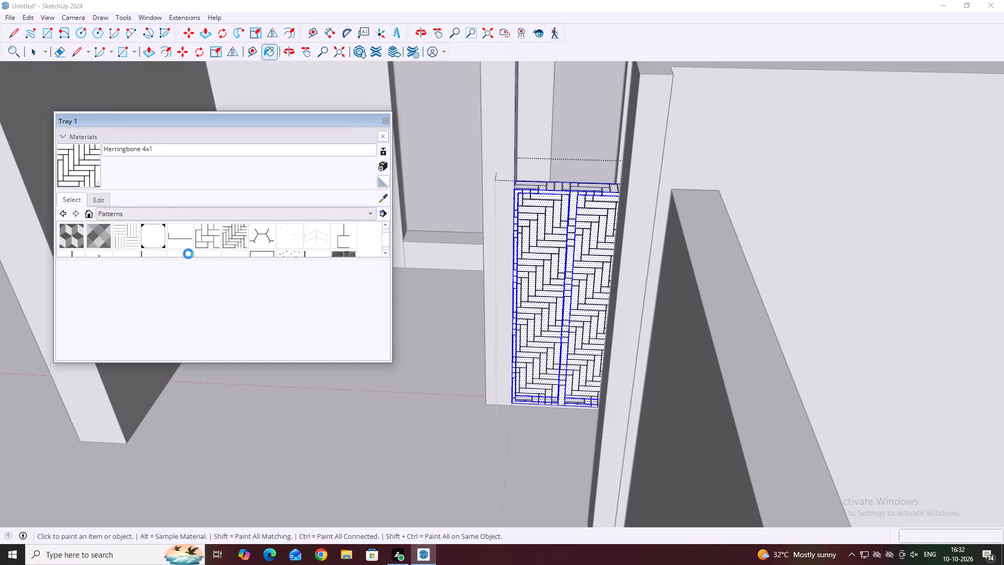
scroll(274, 232, "down", 3)
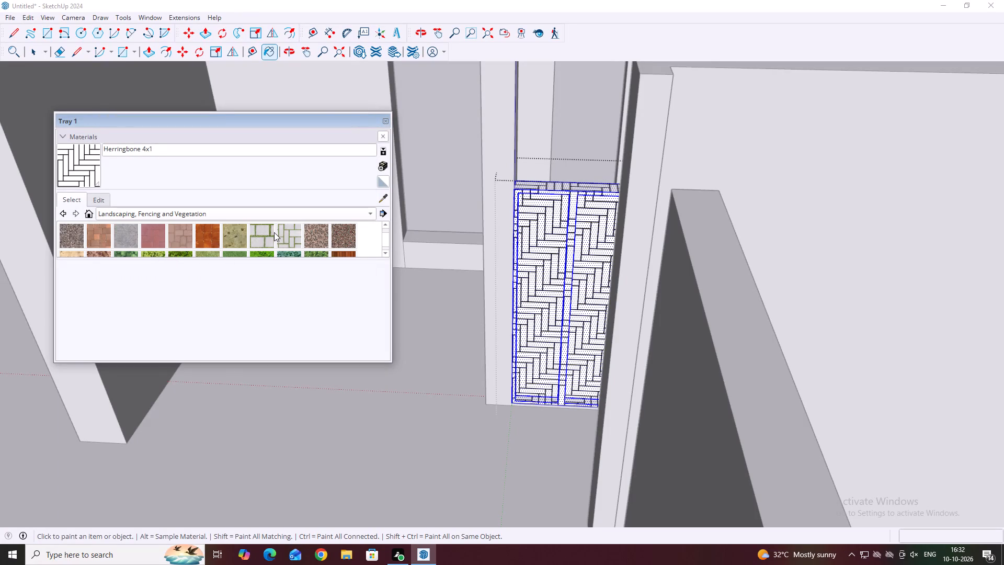
scroll(274, 232, "up", 6)
left_click(121, 214)
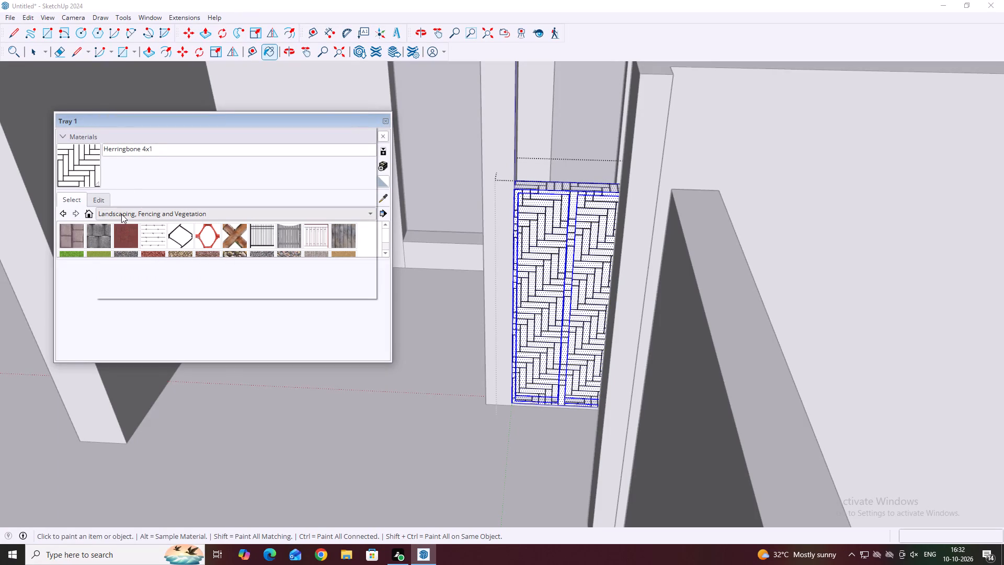
left_click(123, 208)
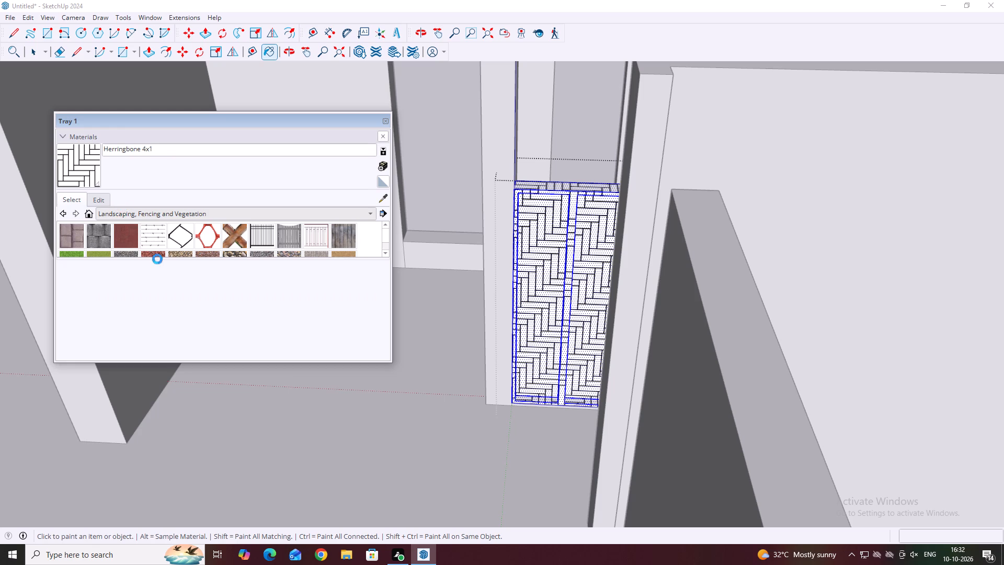
left_click(161, 214)
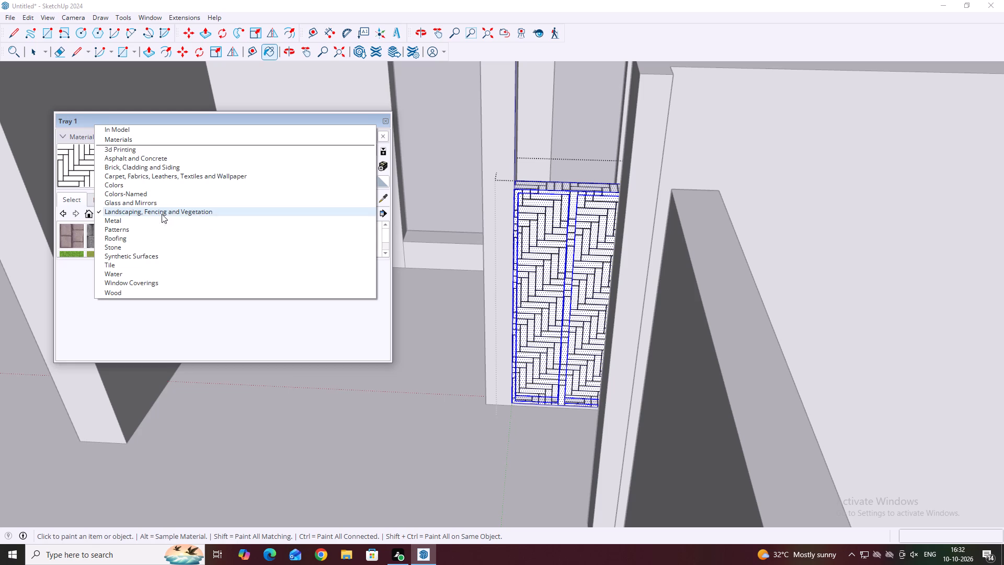
left_click(123, 280)
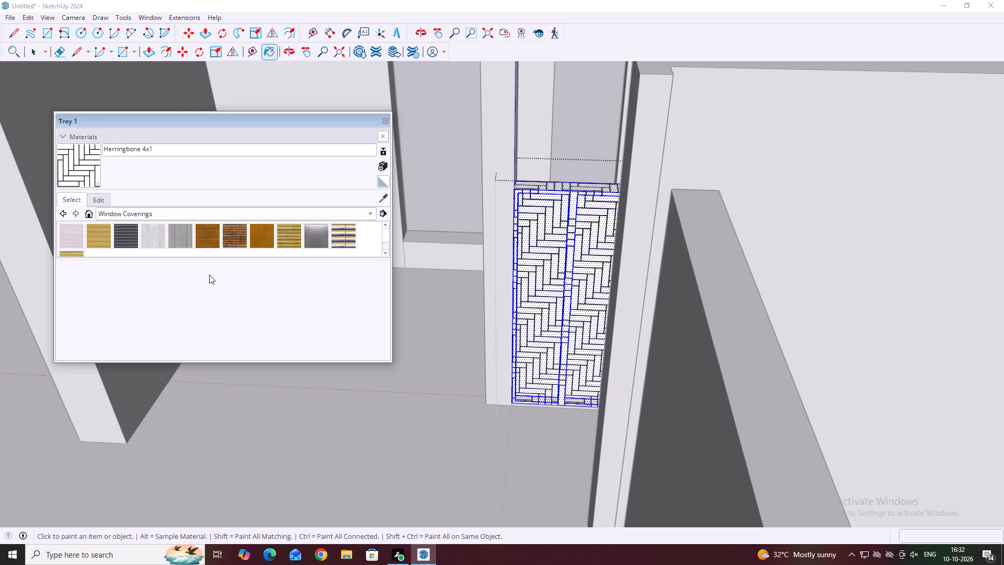
left_click(267, 235)
scroll(540, 280, "up", 5)
left_click(604, 333)
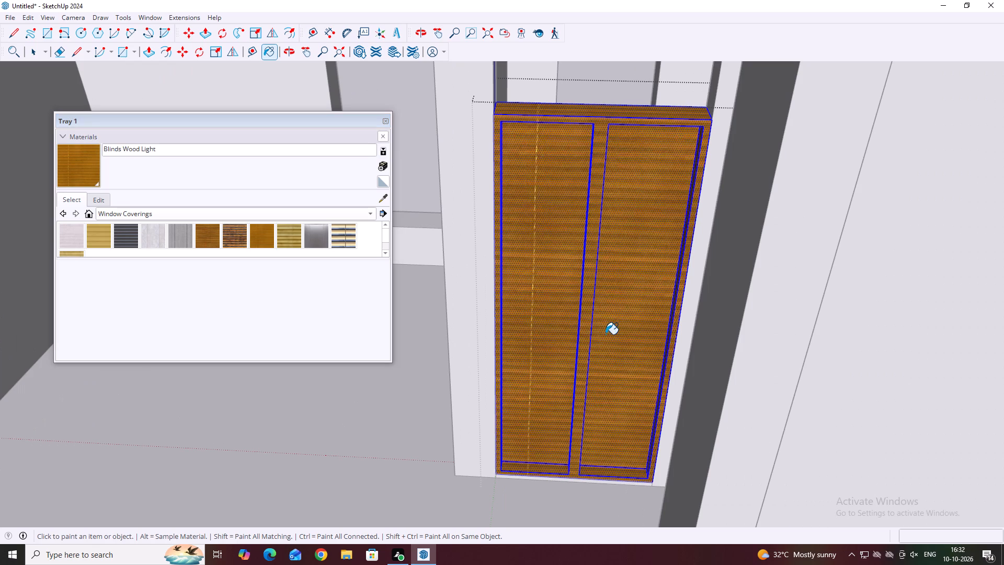
middle_click_drag(587, 333, 585, 394)
scroll(584, 359, "down", 3)
middle_click_drag(594, 351, 611, 430)
scroll(599, 365, "down", 4)
middle_click_drag(620, 449, 630, 496)
middle_click_drag(601, 410, 608, 446)
scroll(601, 378, "up", 6)
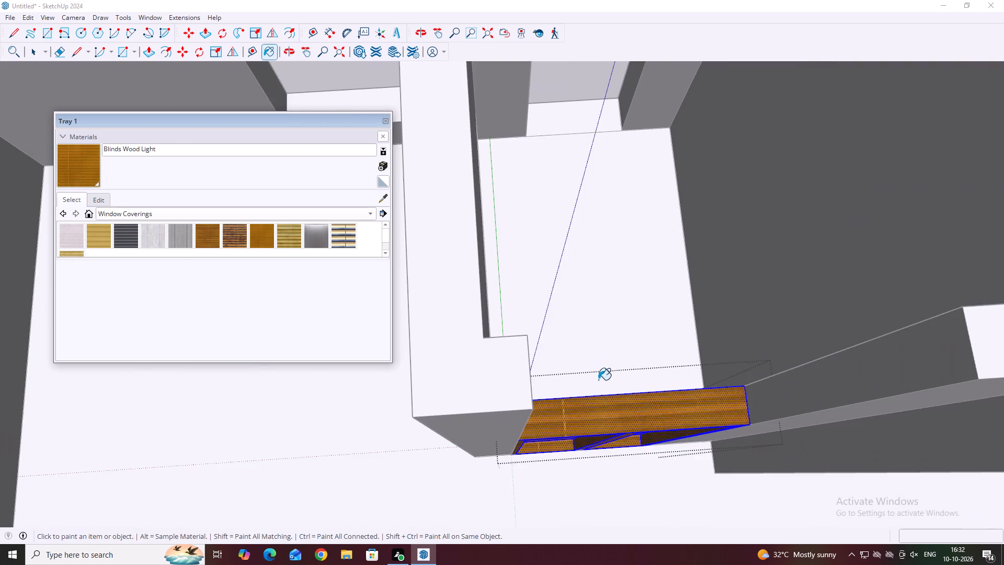
scroll(598, 380, "up", 3)
middle_click_drag(603, 435, 575, 337)
scroll(564, 423, "up", 1)
scroll(561, 334, "down", 15)
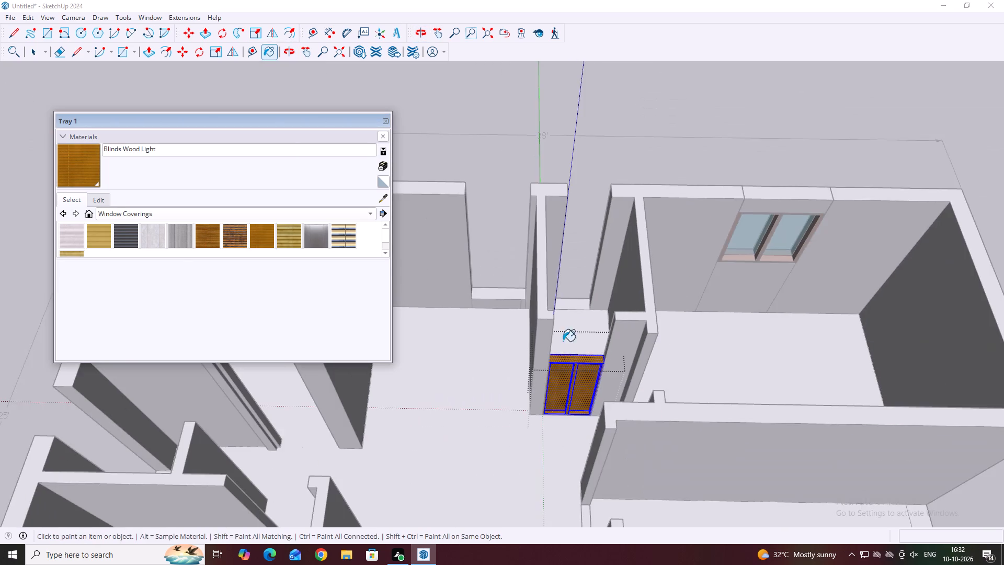
middle_click_drag(554, 363, 547, 331)
scroll(547, 393, "up", 3)
key("Escape")
key("space")
left_click(454, 388)
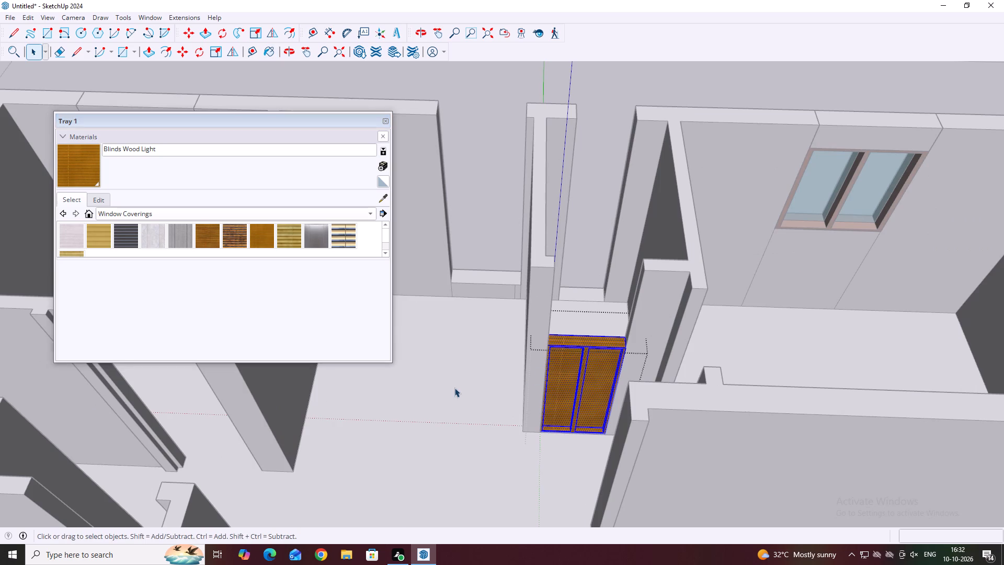
Examine the painted two-leaf door in its doorway from several angles.
scroll(542, 401, "down", 1)
middle_click_drag(578, 380, 584, 340)
scroll(583, 345, "down", 1)
middle_click_drag(569, 387, 573, 357)
scroll(569, 387, "up", 5)
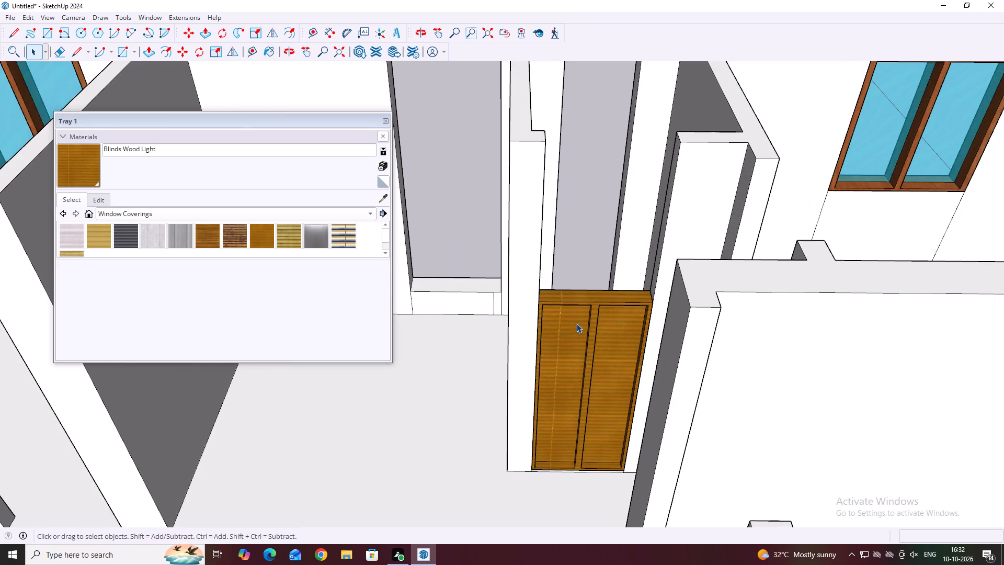
scroll(574, 314, "down", 3)
middle_click_drag(594, 294, 580, 287)
middle_click_drag(573, 289, 543, 336)
scroll(556, 352, "up", 2)
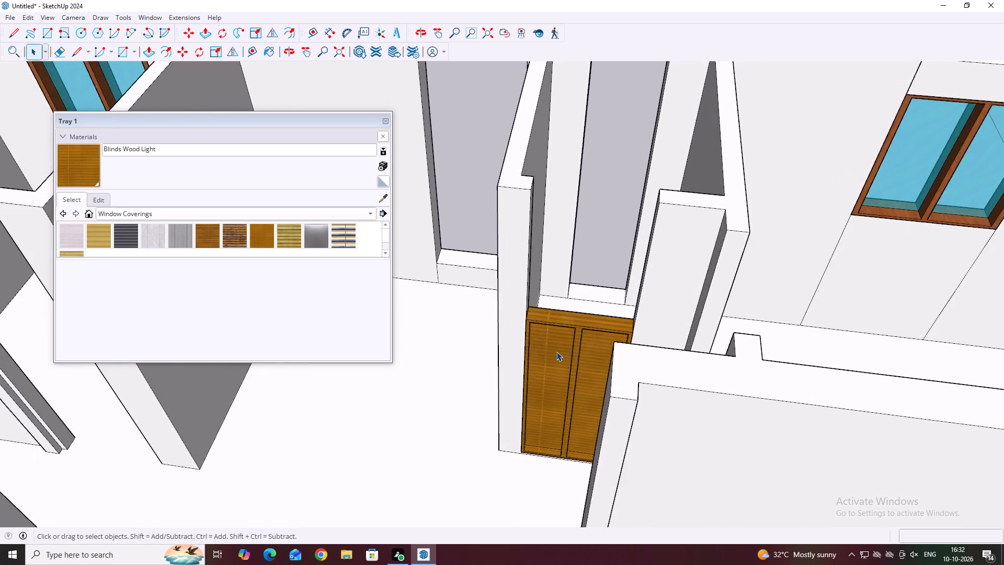
scroll(556, 352, "up", 4)
middle_click_drag(538, 380, 518, 314)
scroll(512, 348, "up", 2)
scroll(545, 290, "down", 4)
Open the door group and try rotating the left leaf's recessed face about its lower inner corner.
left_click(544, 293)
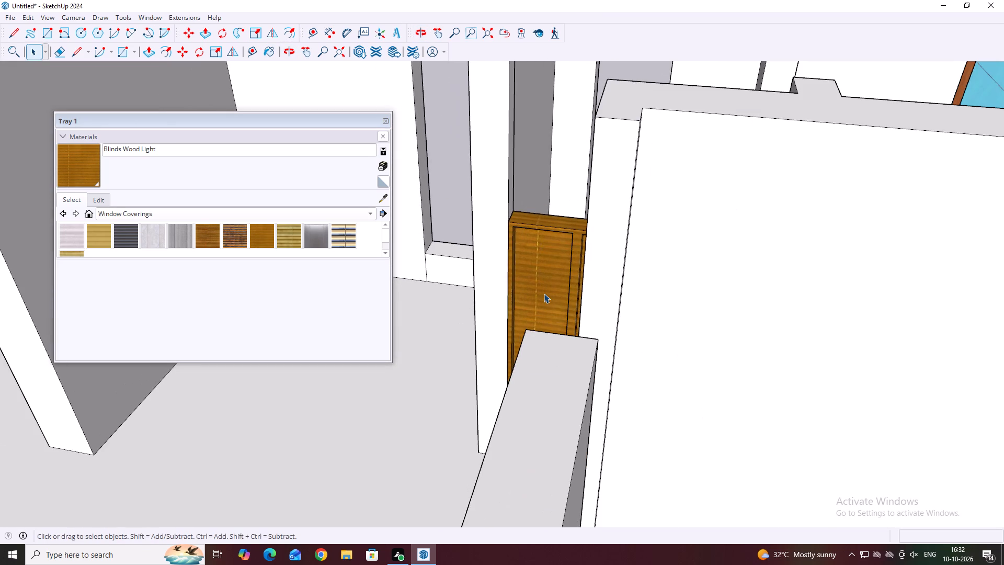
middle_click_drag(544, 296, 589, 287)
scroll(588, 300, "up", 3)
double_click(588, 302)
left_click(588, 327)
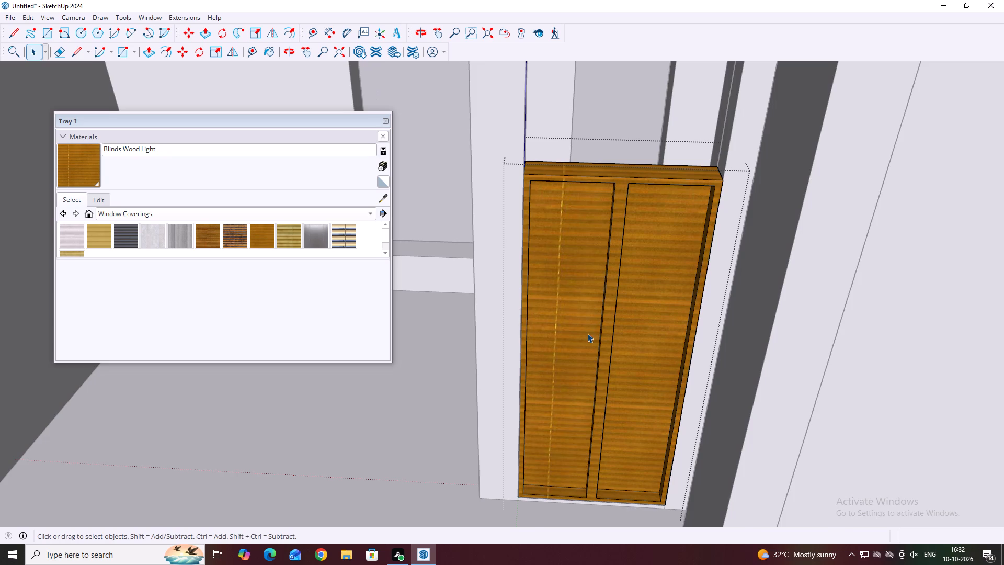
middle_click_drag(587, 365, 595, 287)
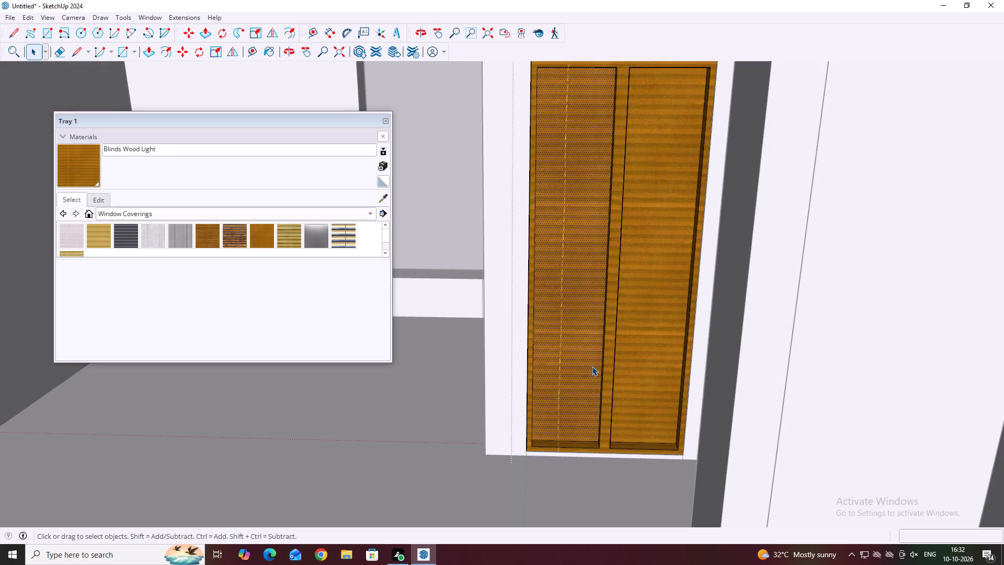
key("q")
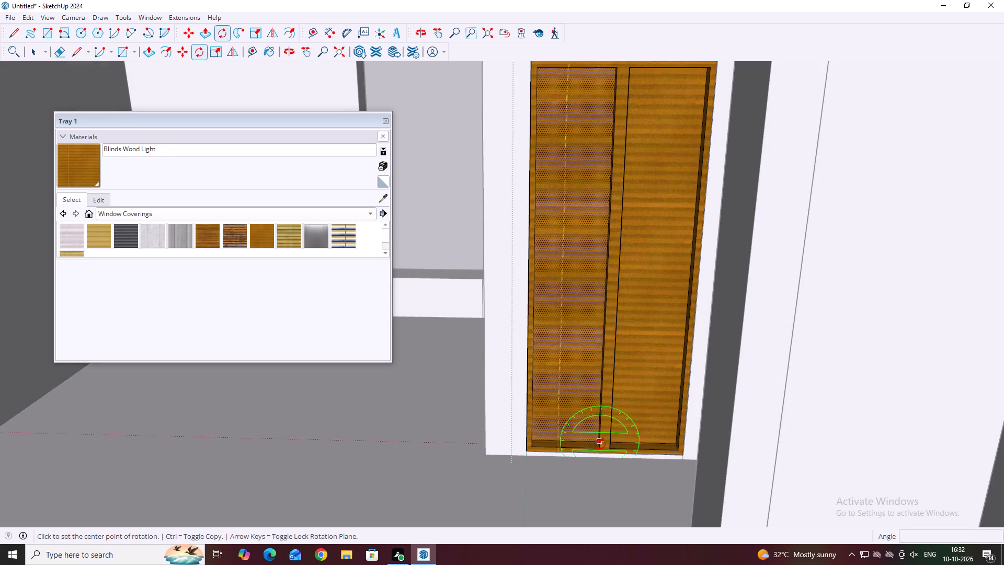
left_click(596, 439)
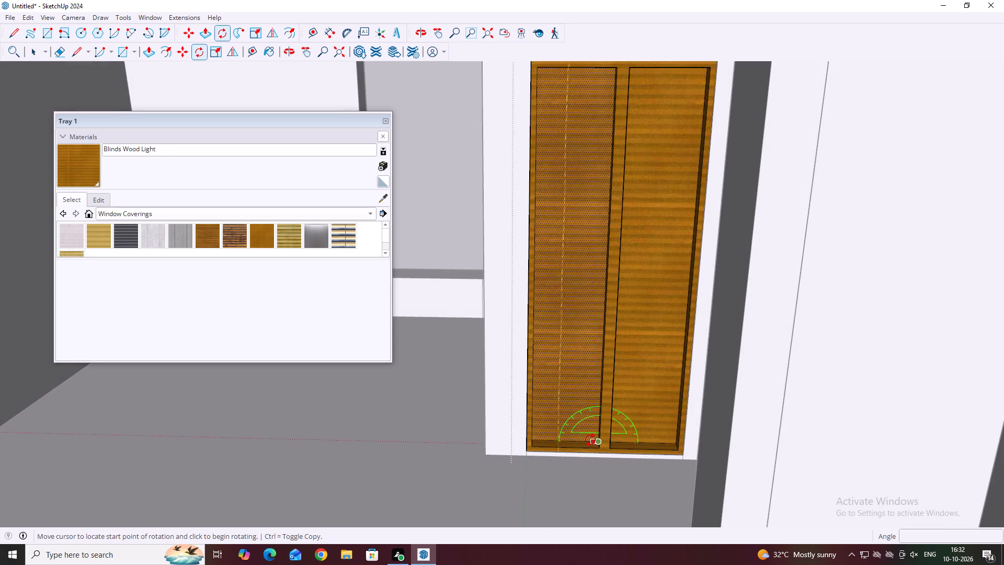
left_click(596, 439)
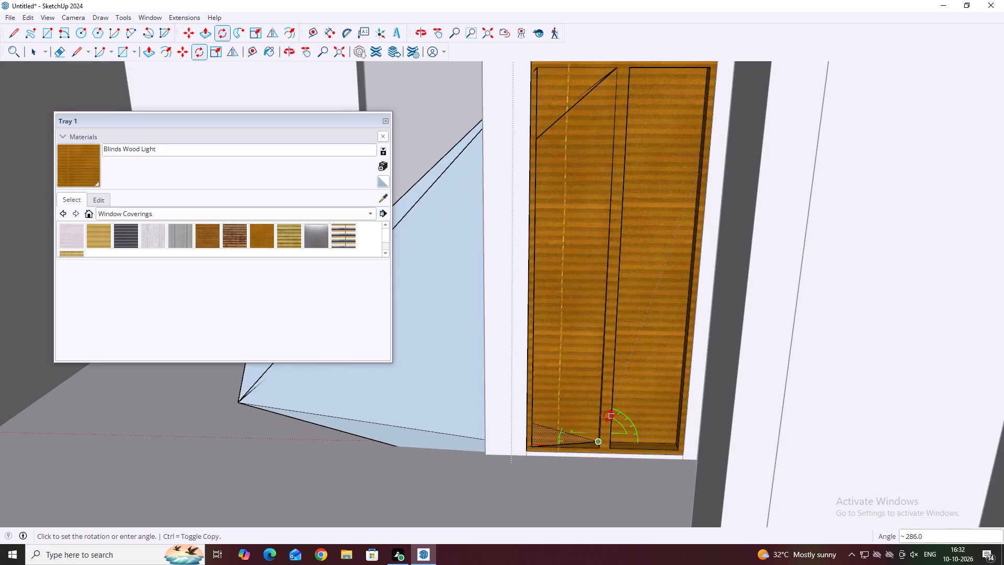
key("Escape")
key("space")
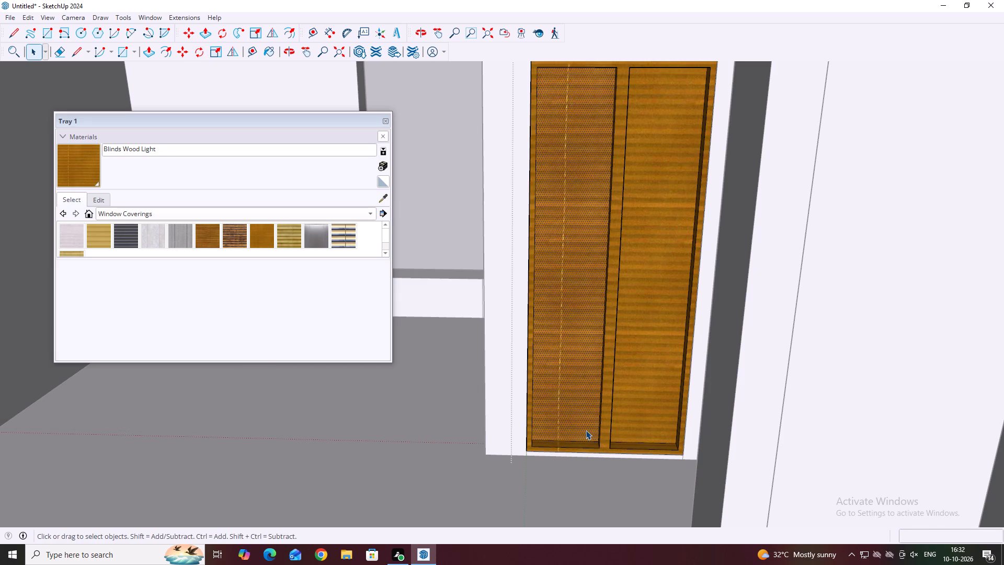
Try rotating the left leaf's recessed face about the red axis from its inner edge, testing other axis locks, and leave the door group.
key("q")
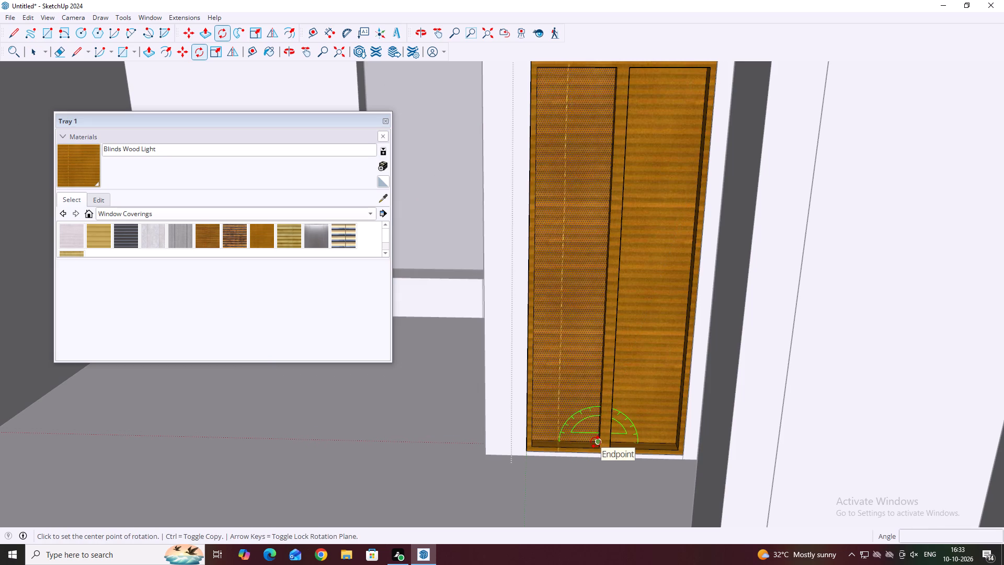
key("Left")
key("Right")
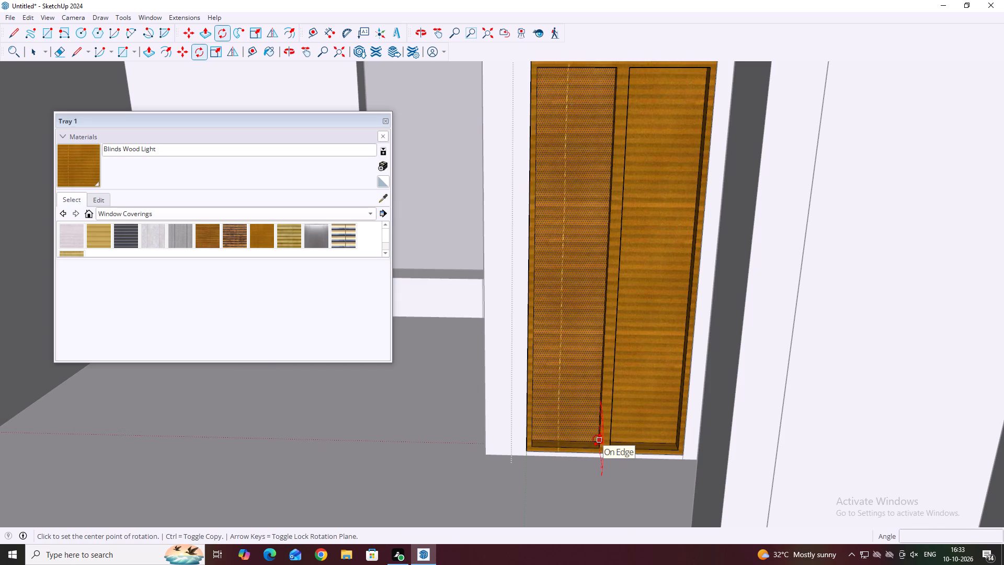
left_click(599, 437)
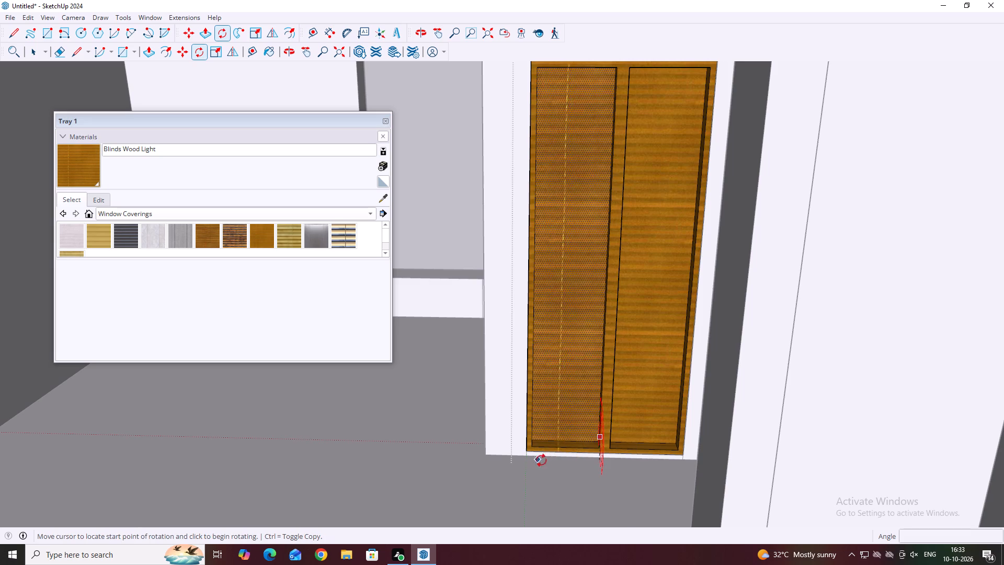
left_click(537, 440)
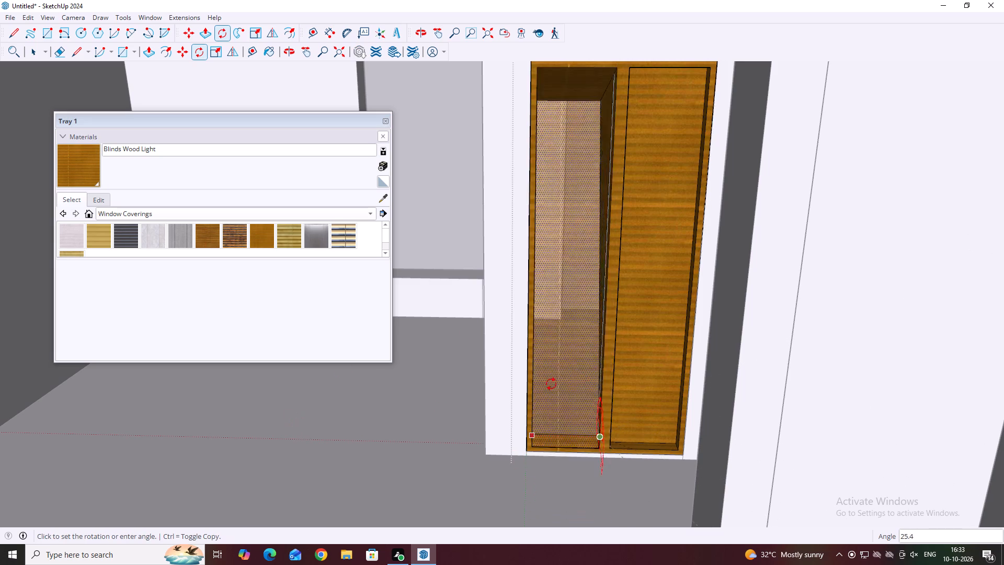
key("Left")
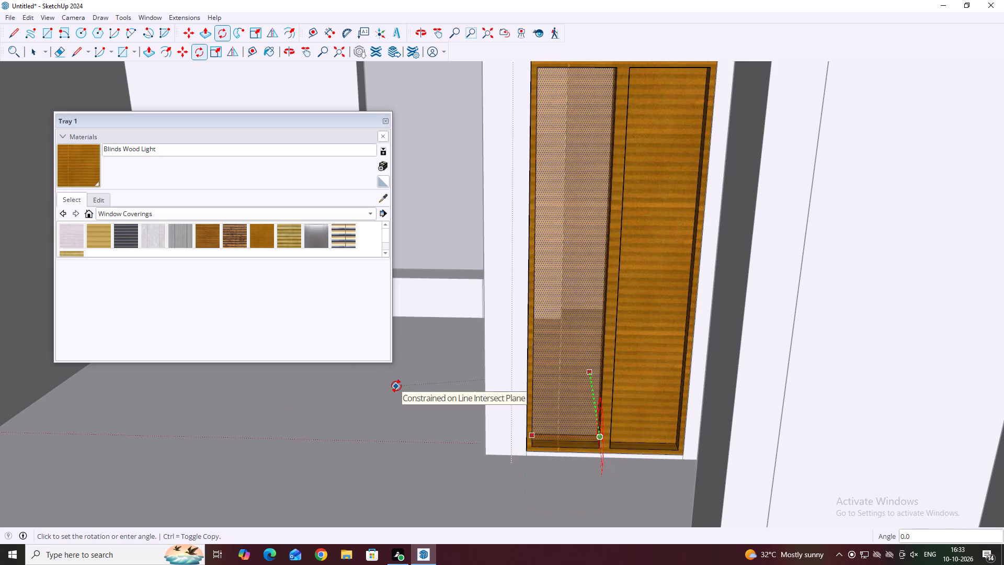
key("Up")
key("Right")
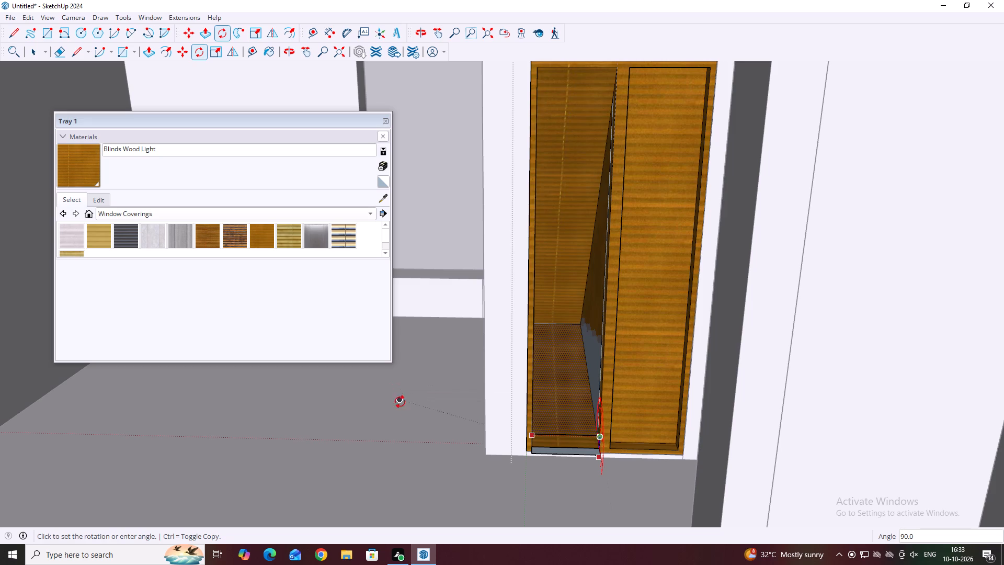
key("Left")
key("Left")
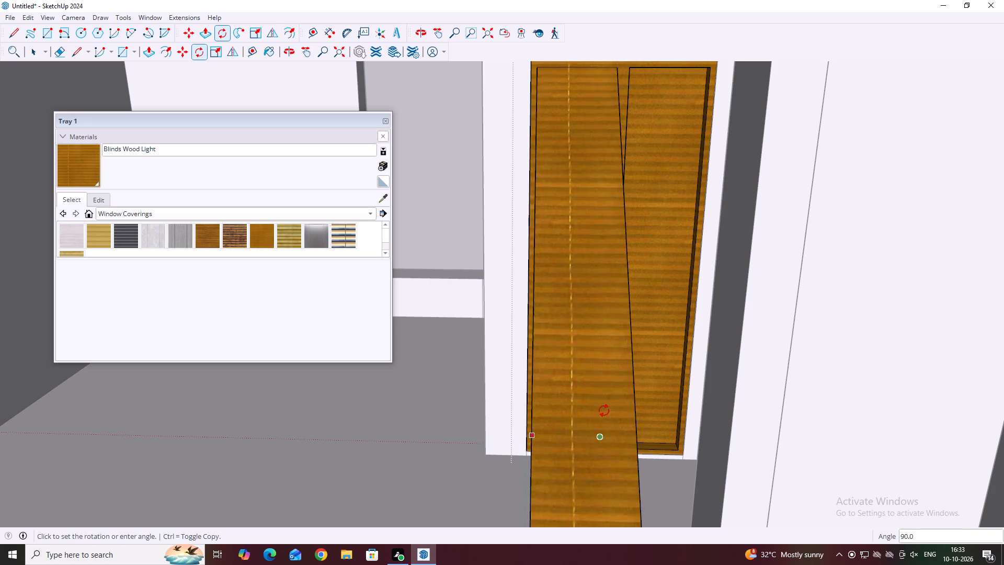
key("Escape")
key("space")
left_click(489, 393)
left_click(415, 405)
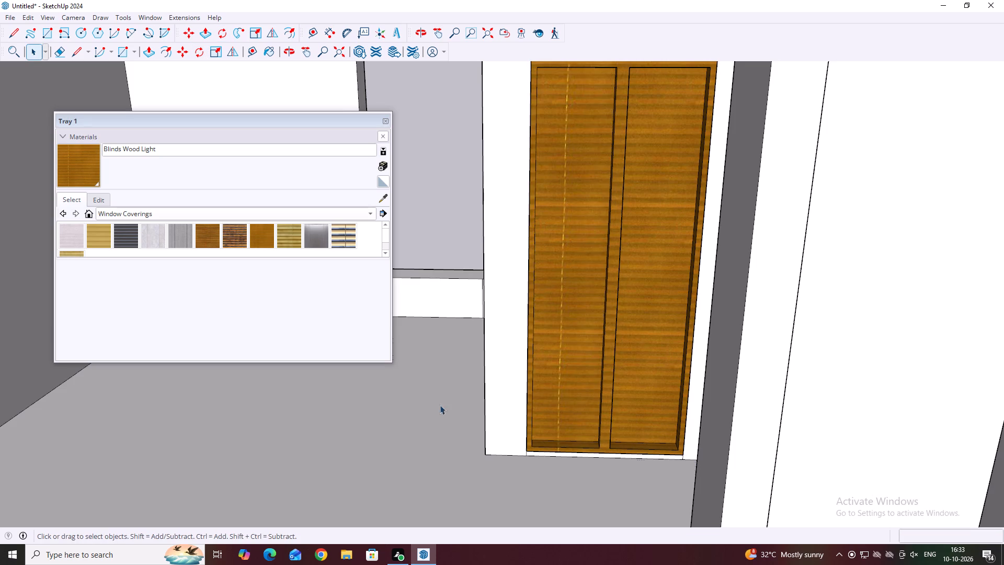
Close the Materials tray and examine the whole house model from above.
scroll(687, 401, "down", 10)
scroll(629, 343, "down", 18)
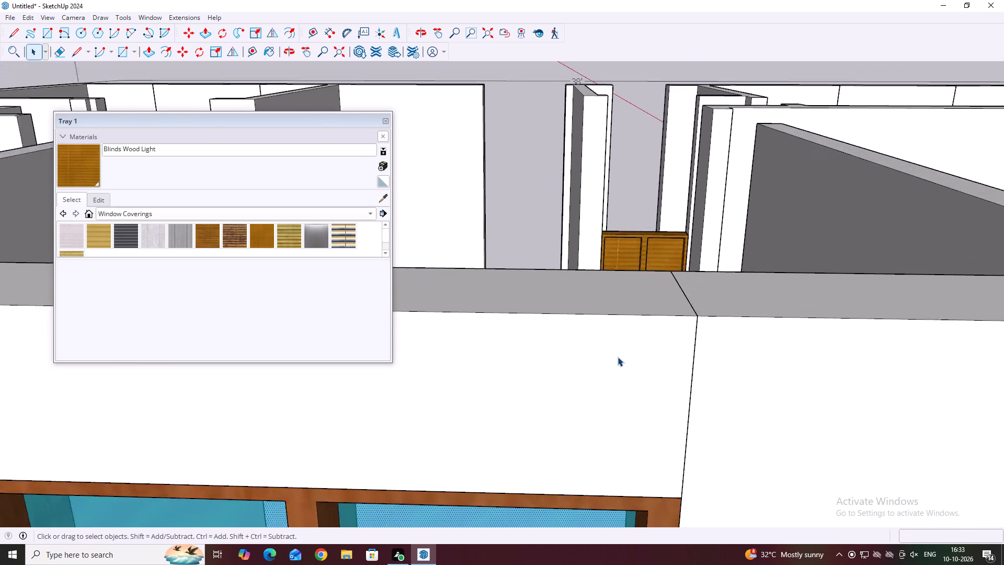
scroll(618, 357, "down", 6)
middle_click_drag(623, 298, 549, 345)
scroll(543, 321, "down", 4)
middle_click_drag(571, 291, 615, 321)
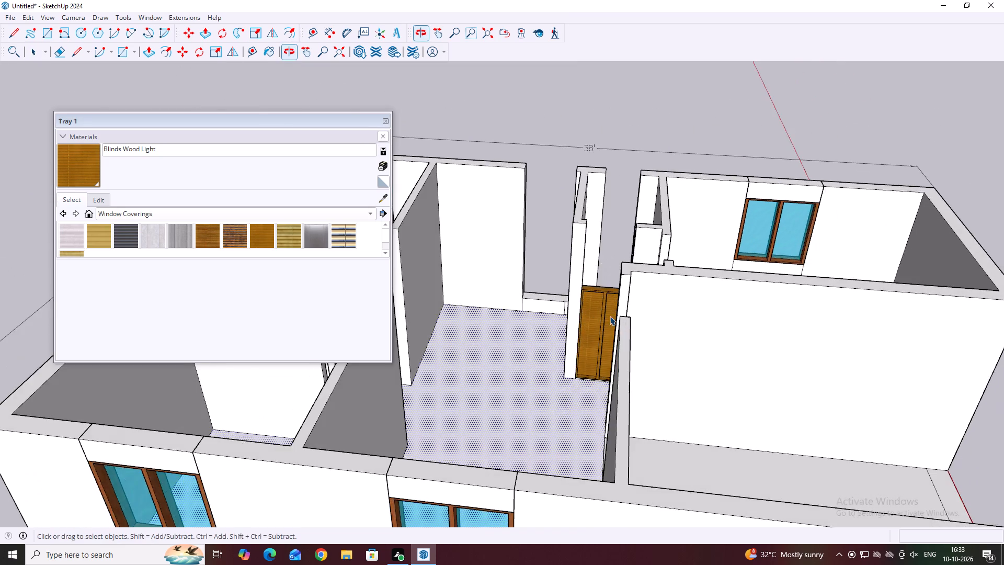
scroll(574, 304, "up", 7)
middle_click_drag(625, 272, 606, 348)
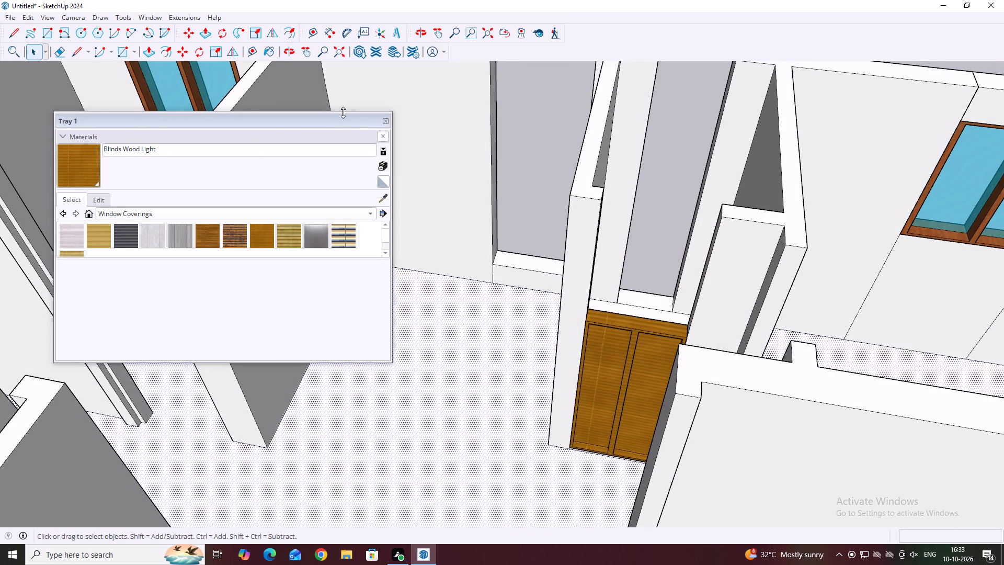
left_click(382, 120)
scroll(324, 114, "down", 3)
middle_click_drag(356, 156, 399, 183)
scroll(404, 184, "down", 3)
middle_click_drag(366, 224, 393, 236)
scroll(422, 252, "down", 4)
middle_click_drag(420, 280, 470, 306)
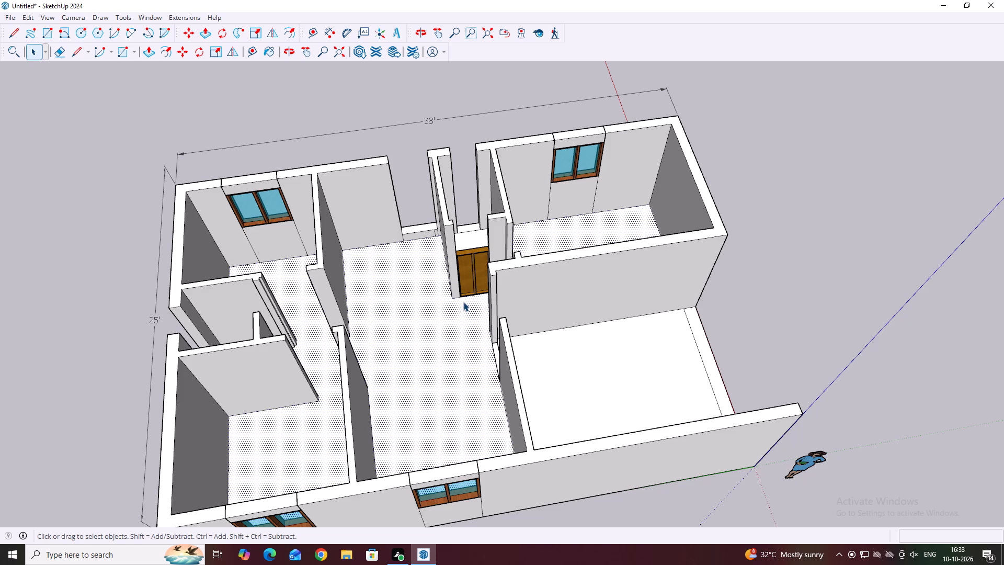
Paint the main floor and the separate unpainted floor of the large adjoining room with Marble Carrara Gold Floor Tile.
key("b")
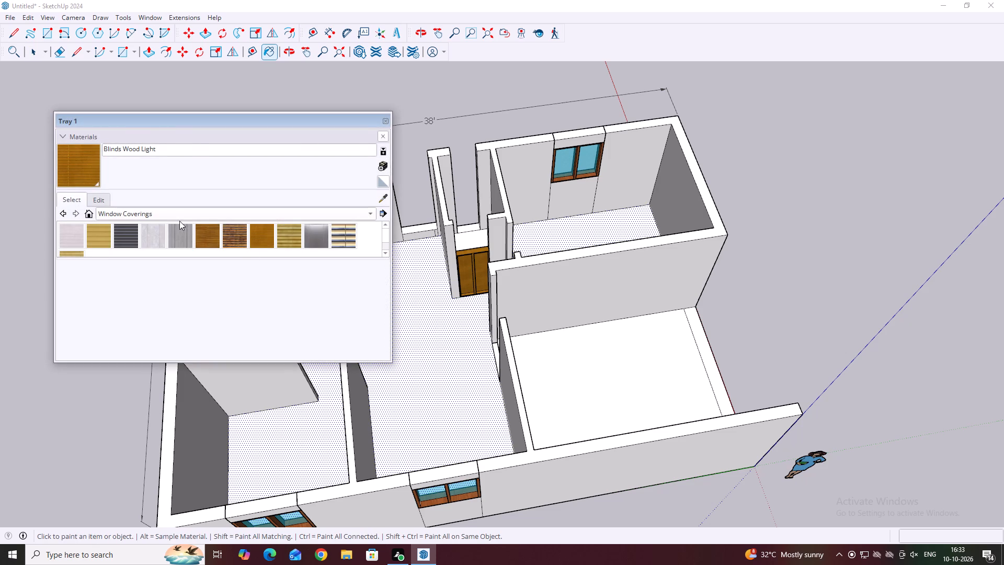
left_click(178, 215)
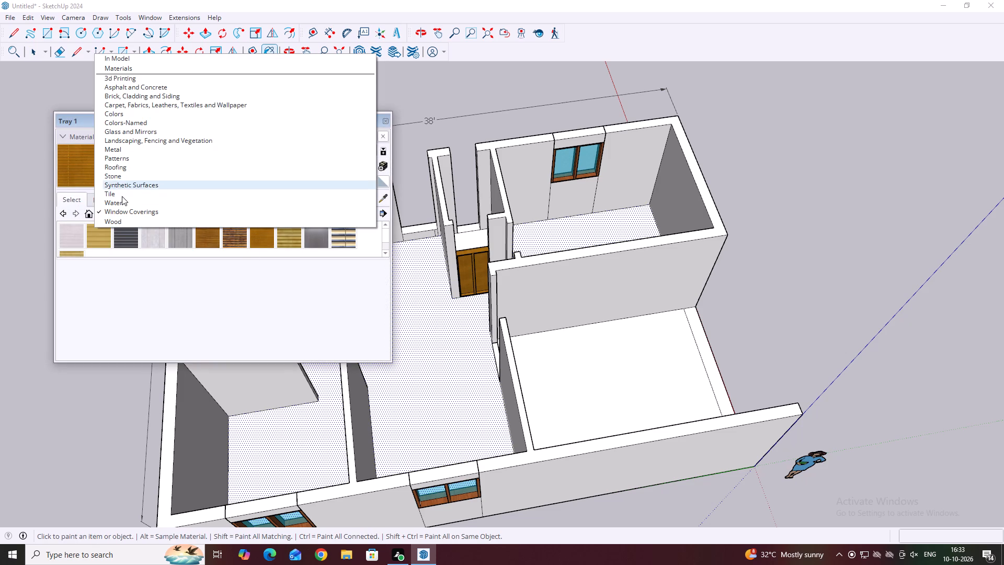
left_click(122, 196)
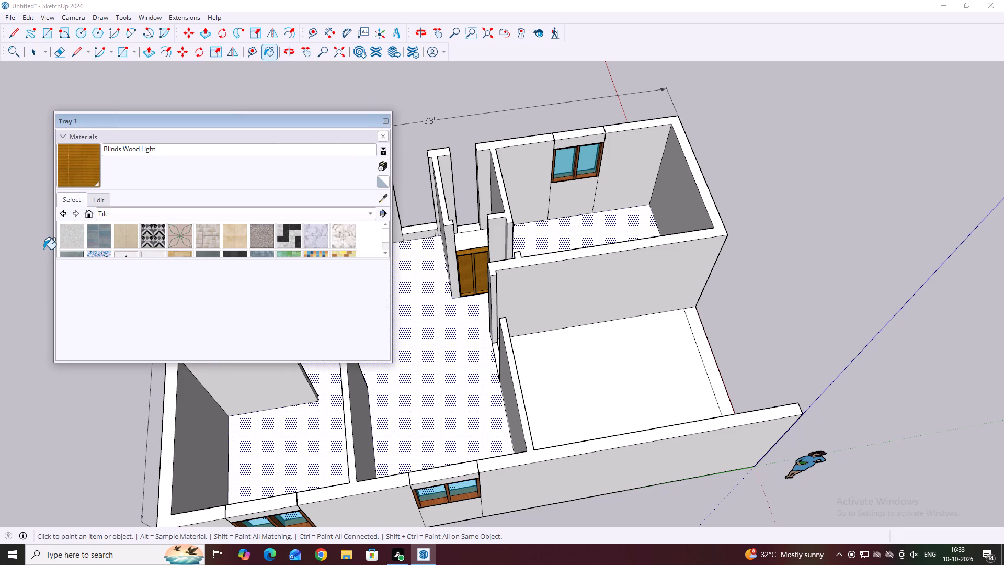
left_click(264, 233)
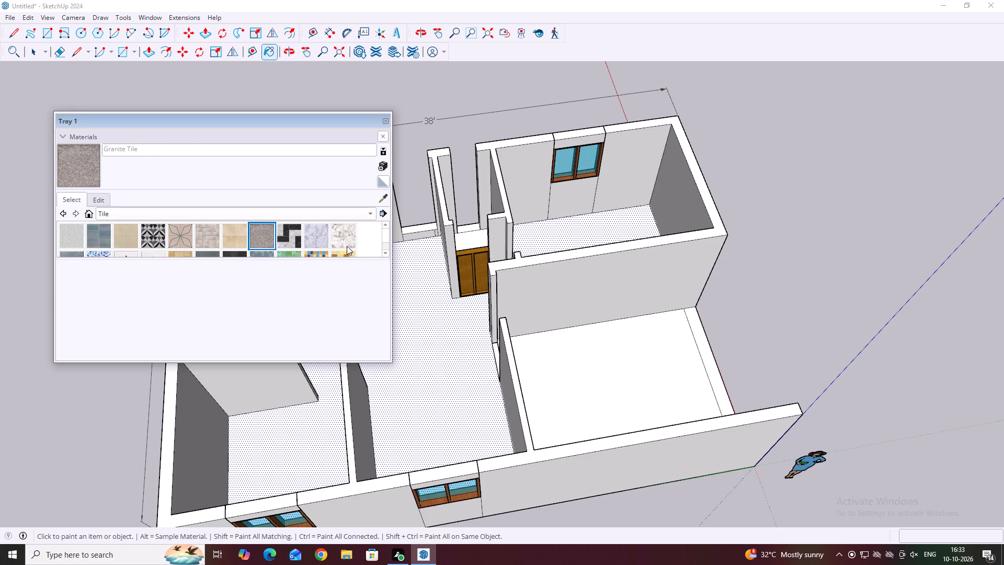
left_click(346, 238)
left_click(442, 374)
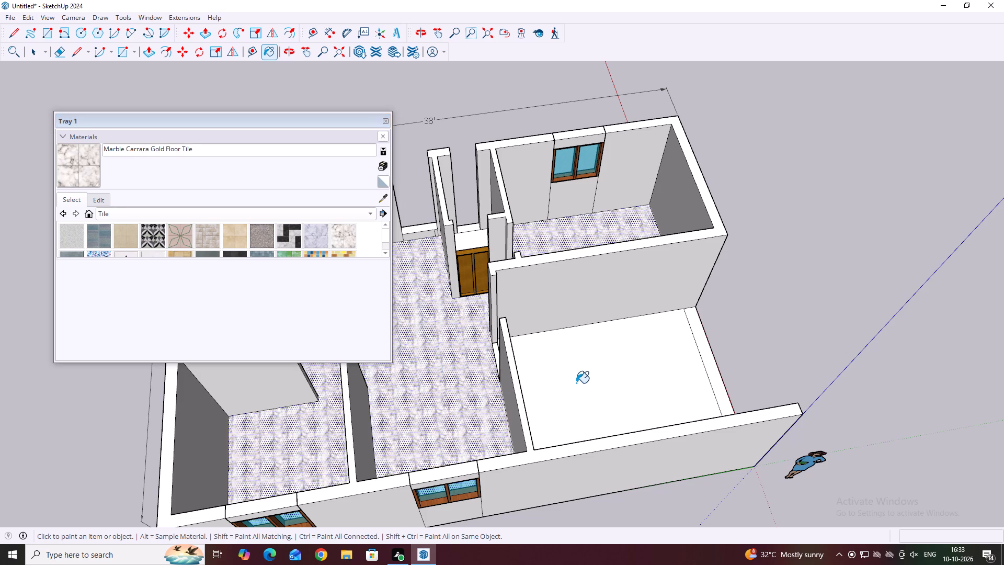
left_click(576, 383)
Paint the floor of the small room behind the two-leaf door with Marble Carrara Floor Tile.
scroll(576, 375, "down", 4)
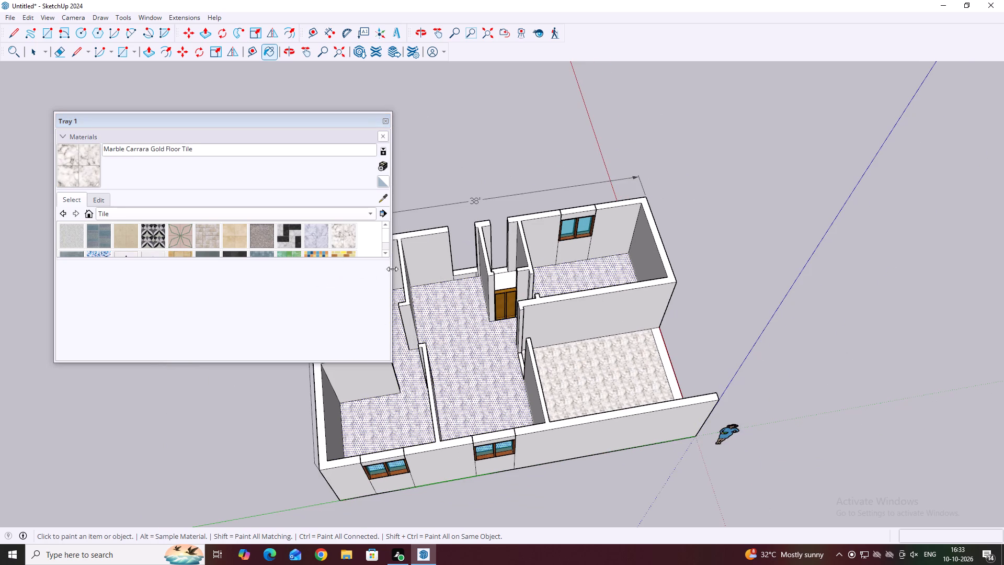
middle_click_drag(579, 273, 571, 401)
scroll(508, 241, "up", 3)
scroll(494, 299, "up", 1)
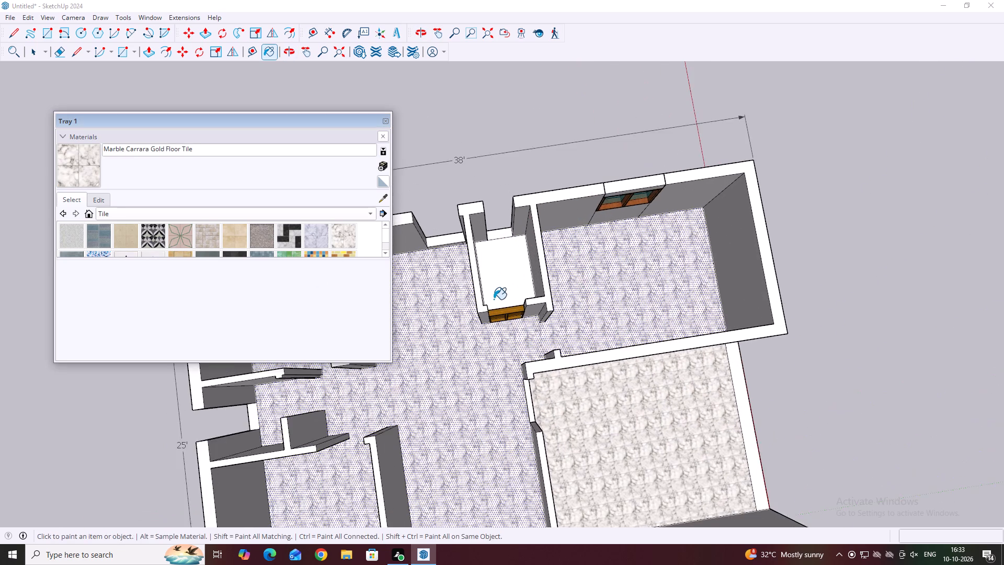
scroll(494, 299, "up", 1)
left_click(331, 238)
left_click(323, 237)
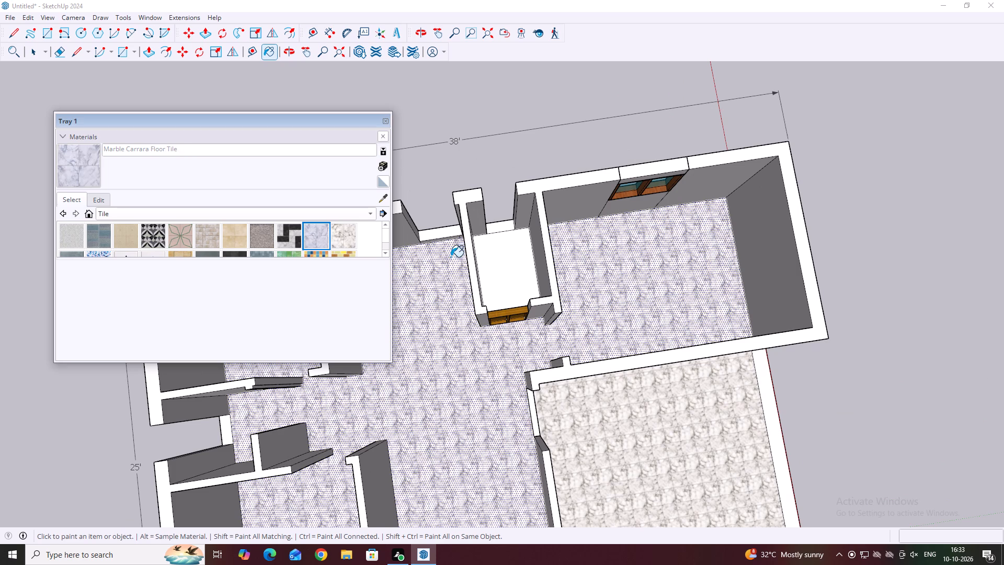
left_click(503, 267)
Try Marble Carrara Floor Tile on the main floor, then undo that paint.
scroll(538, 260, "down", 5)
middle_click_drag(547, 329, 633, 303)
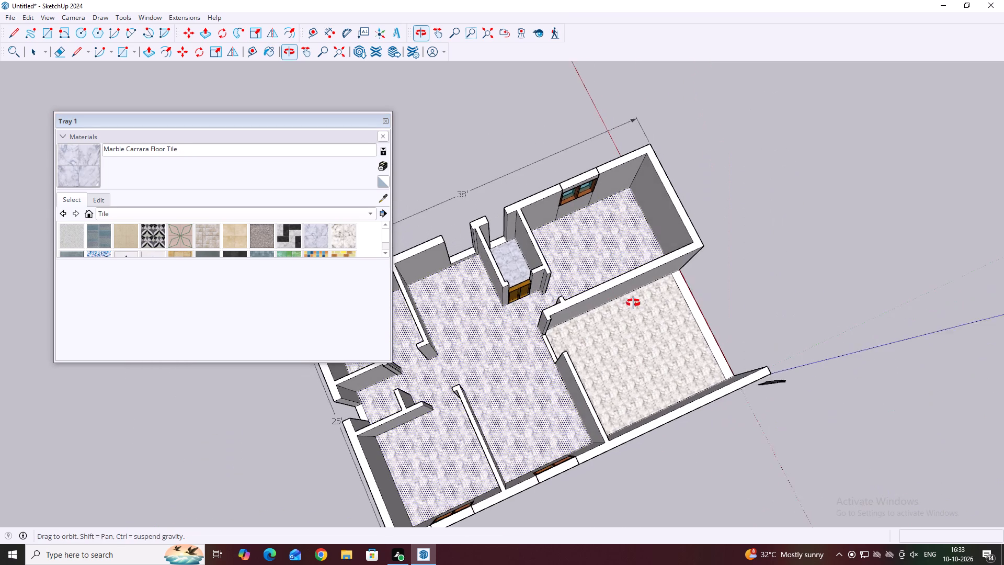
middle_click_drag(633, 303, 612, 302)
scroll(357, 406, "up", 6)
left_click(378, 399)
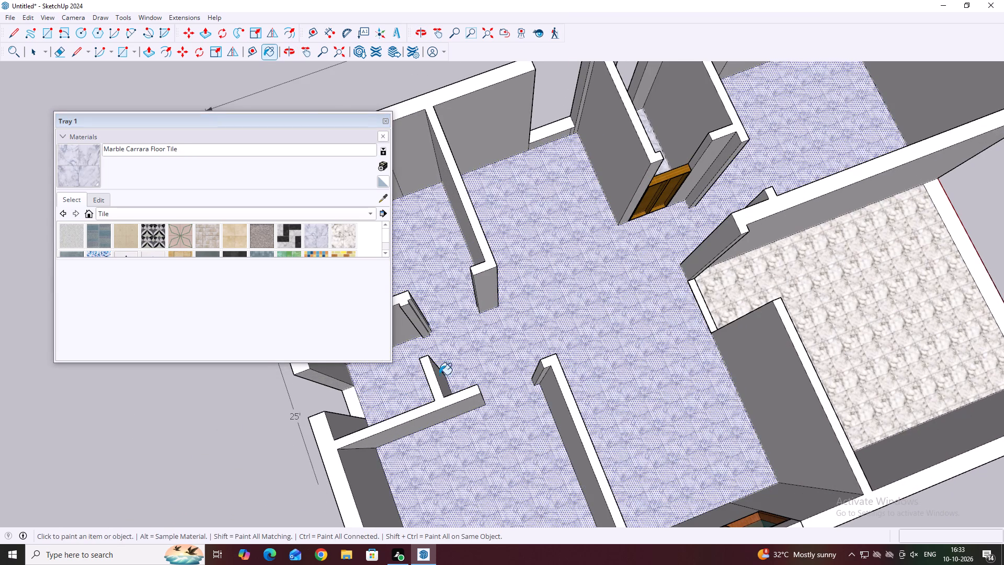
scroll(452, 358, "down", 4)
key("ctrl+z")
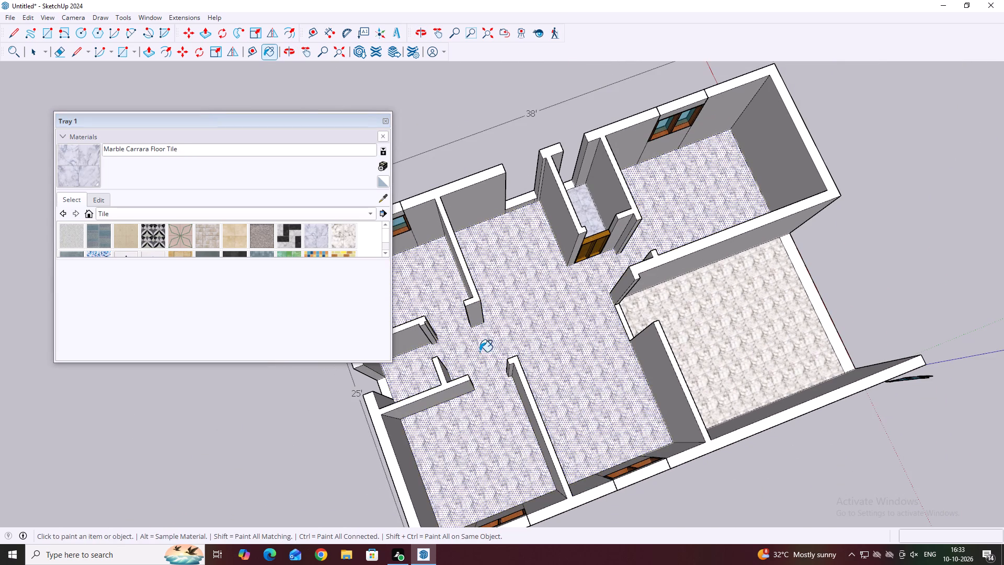
Close the Materials tray, leave painting and clear the selection.
key("Escape")
left_click(384, 123)
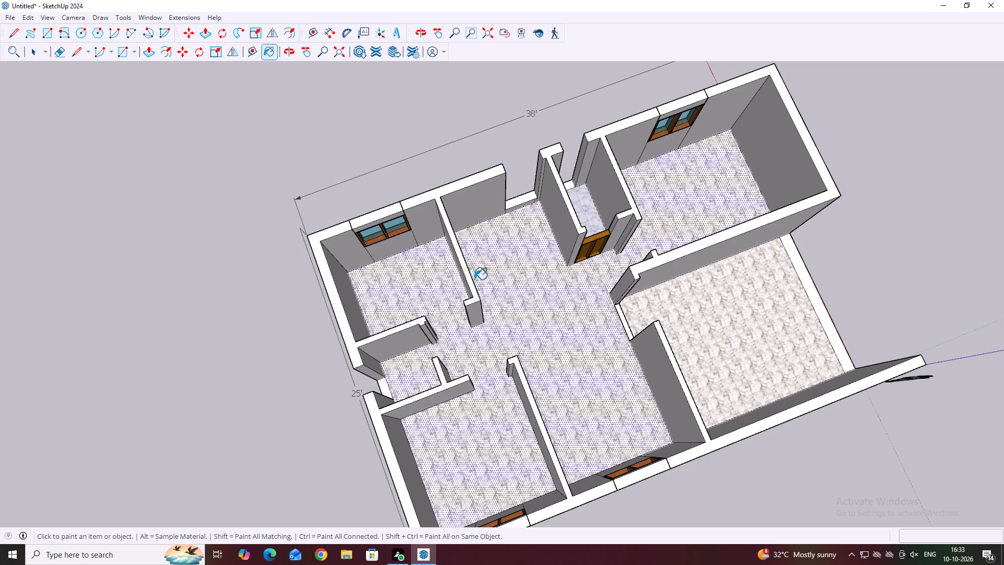
key("Escape")
key("space")
left_click(410, 170)
Examine the tiled floors, walls and door openings of the whole house from several sides.
scroll(334, 184, "down", 4)
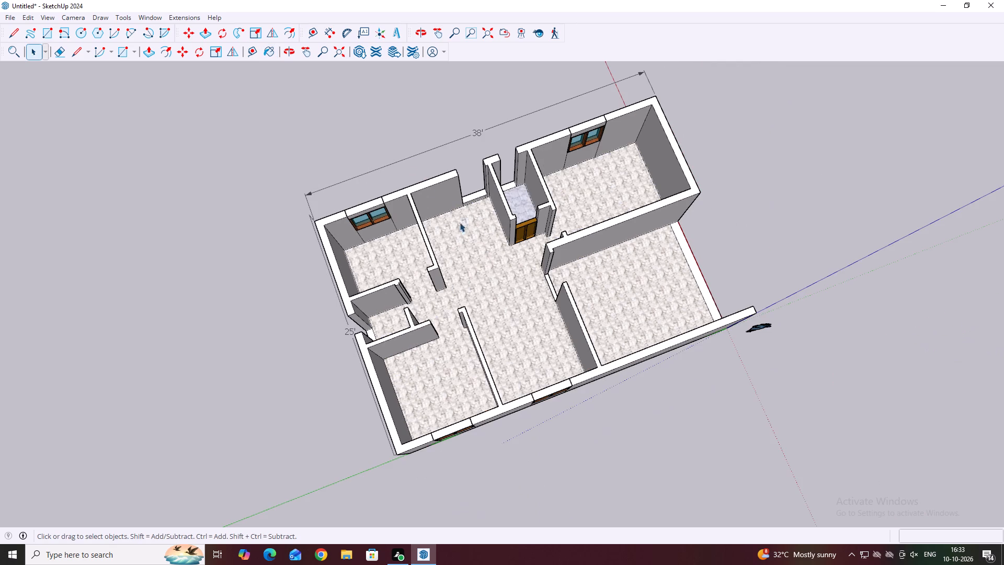
middle_click_drag(385, 338, 464, 337)
middle_click_drag(287, 280, 370, 272)
middle_click_drag(427, 335, 367, 332)
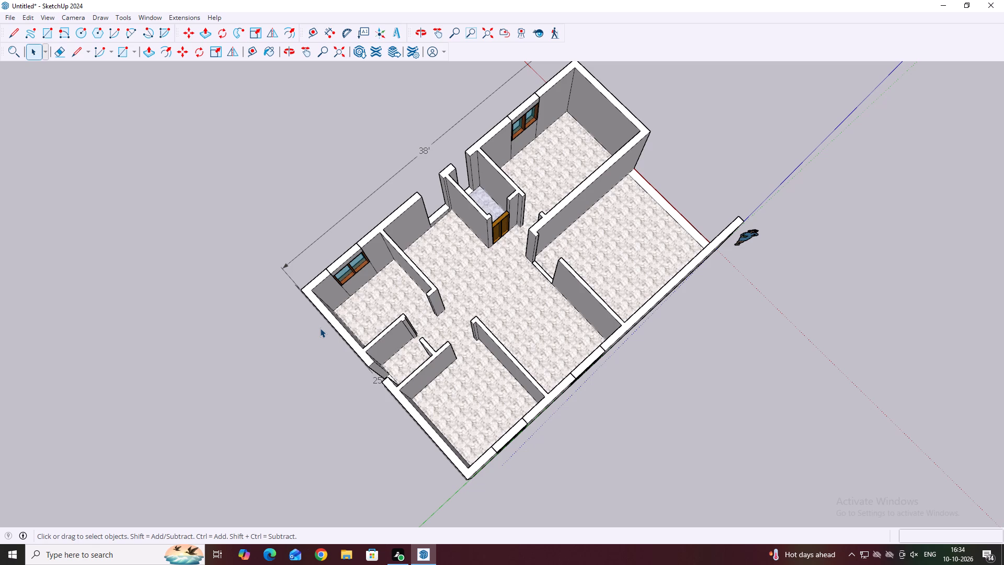
middle_click_drag(3, 258, 22, 275)
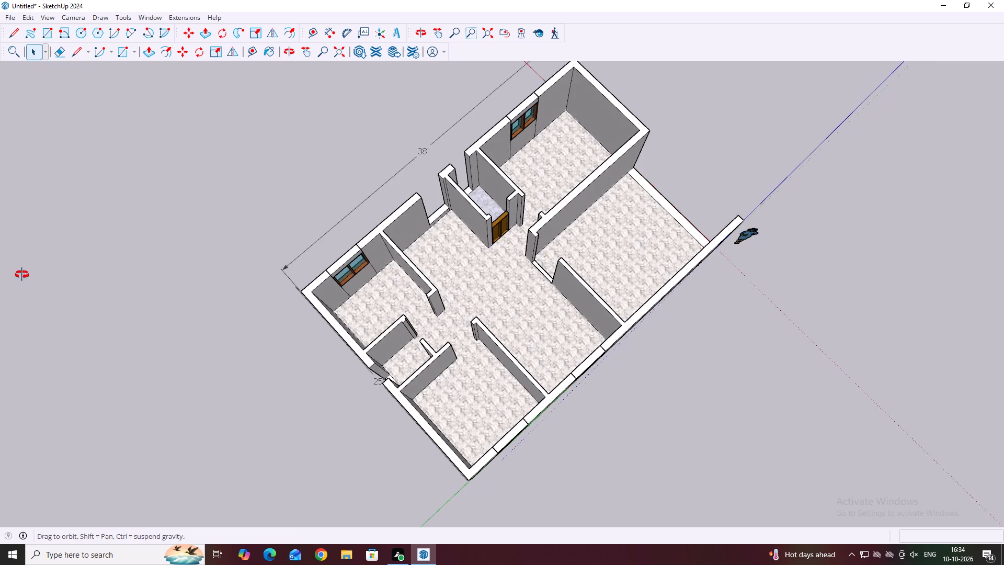
middle_click_drag(22, 275, 329, 336)
middle_click_drag(154, 414, 345, 271)
scroll(358, 298, "down", 4)
middle_click_drag(280, 337, 443, 273)
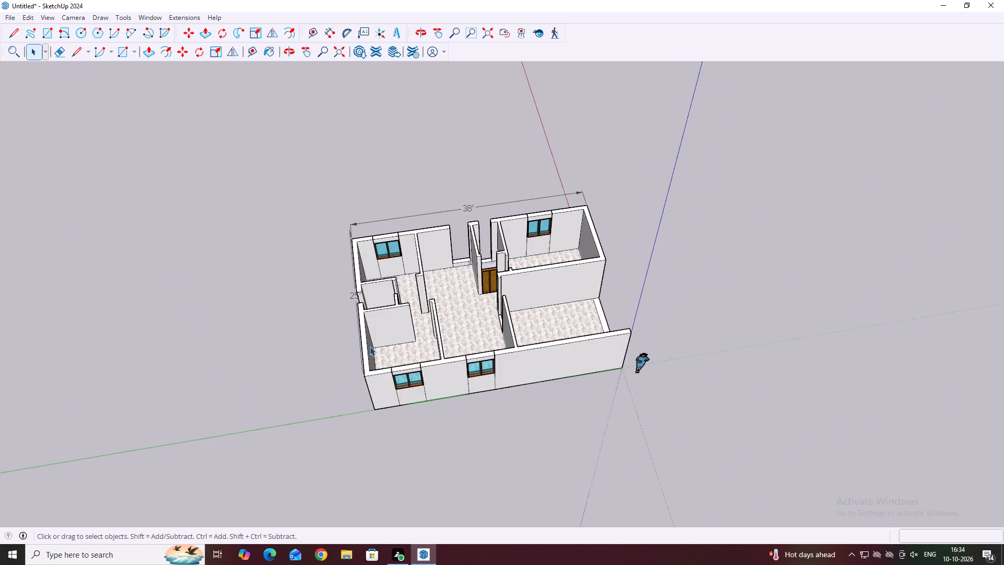
middle_click_drag(363, 357, 506, 283)
scroll(423, 342, "up", 6)
middle_click_drag(367, 374, 462, 348)
middle_click_drag(368, 337, 411, 375)
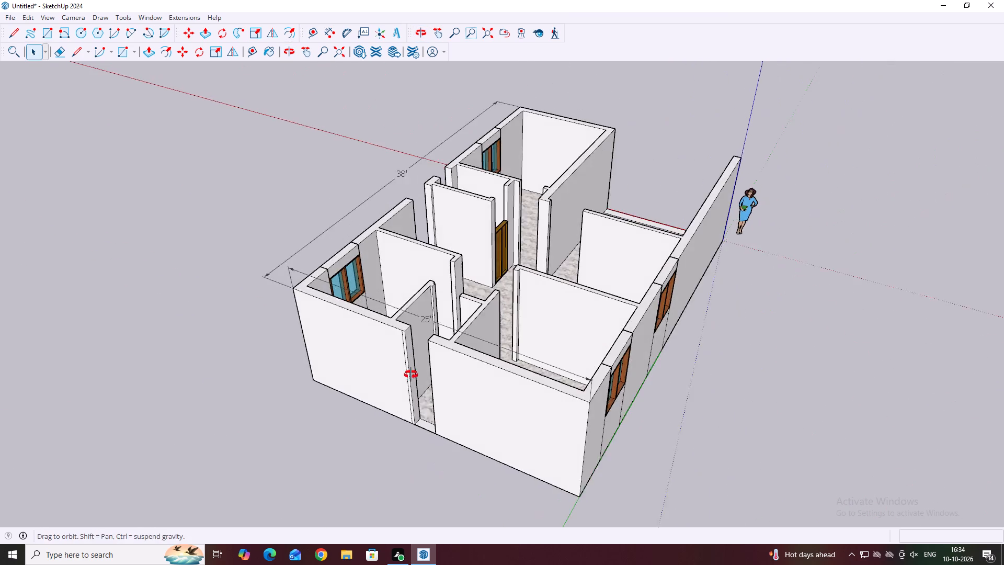
middle_click_drag(411, 375, 432, 406)
middle_click_drag(557, 259, 452, 254)
middle_click_drag(497, 246, 386, 249)
middle_click_drag(466, 248, 378, 239)
middle_click_drag(467, 259, 303, 264)
middle_click_drag(533, 281, 462, 281)
middle_click_drag(414, 282, 365, 291)
middle_click_drag(495, 274, 441, 287)
Copy the two-leaf wooden door by its bottom corner and place the copy outside the house, about 31' away.
scroll(610, 315, "up", 2)
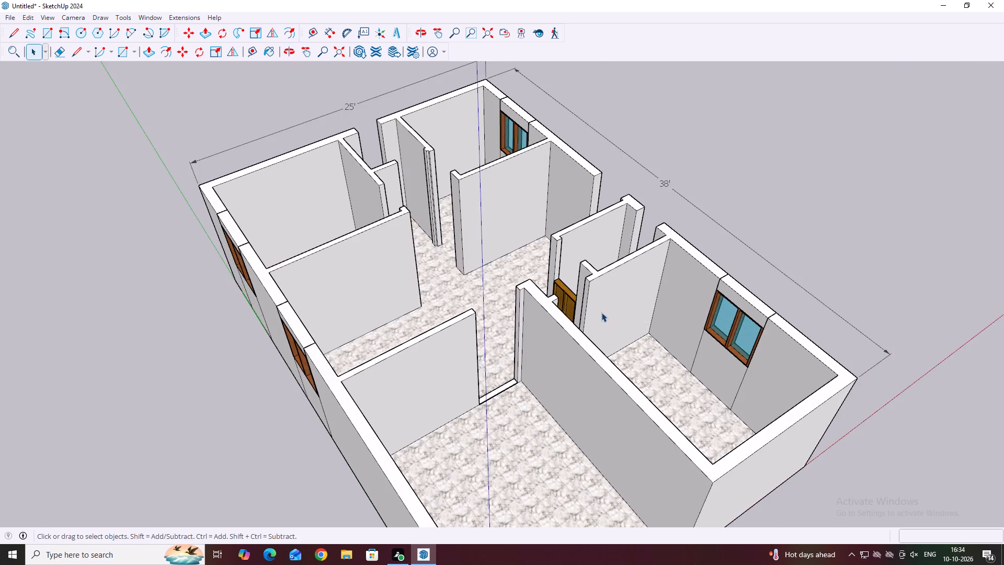
scroll(601, 312, "up", 2)
middle_click(551, 313)
middle_click(581, 338)
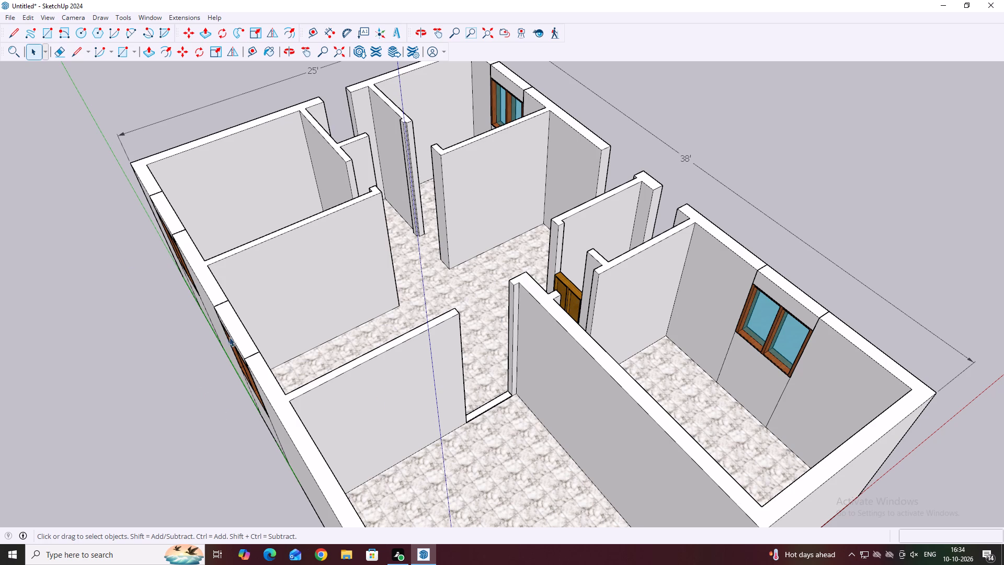
middle_click_drag(482, 362, 579, 361)
scroll(529, 303, "up", 5)
middle_click_drag(474, 324, 555, 358)
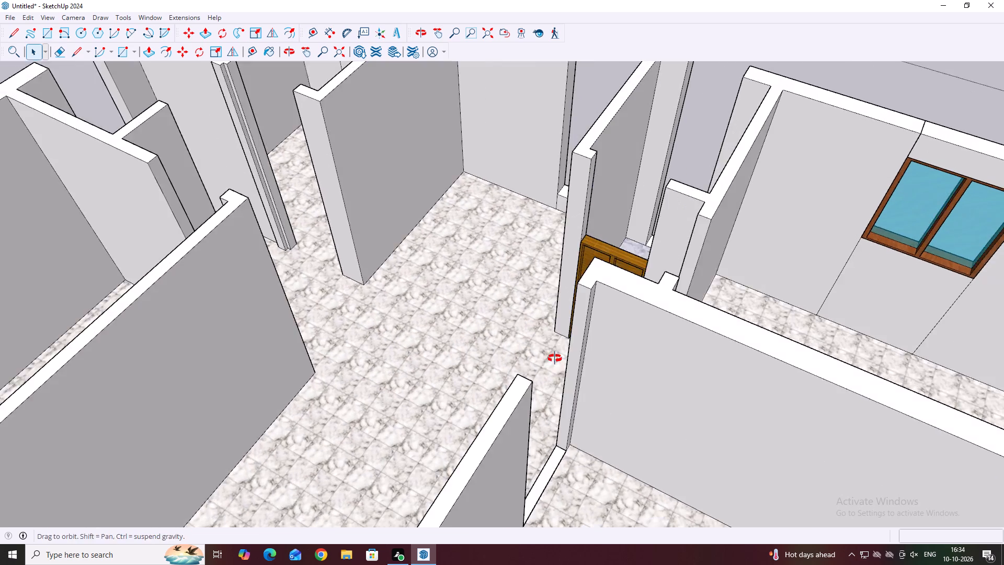
middle_click_drag(555, 358, 567, 358)
scroll(580, 239, "up", 3)
left_click(611, 264)
middle_click_drag(550, 307, 612, 369)
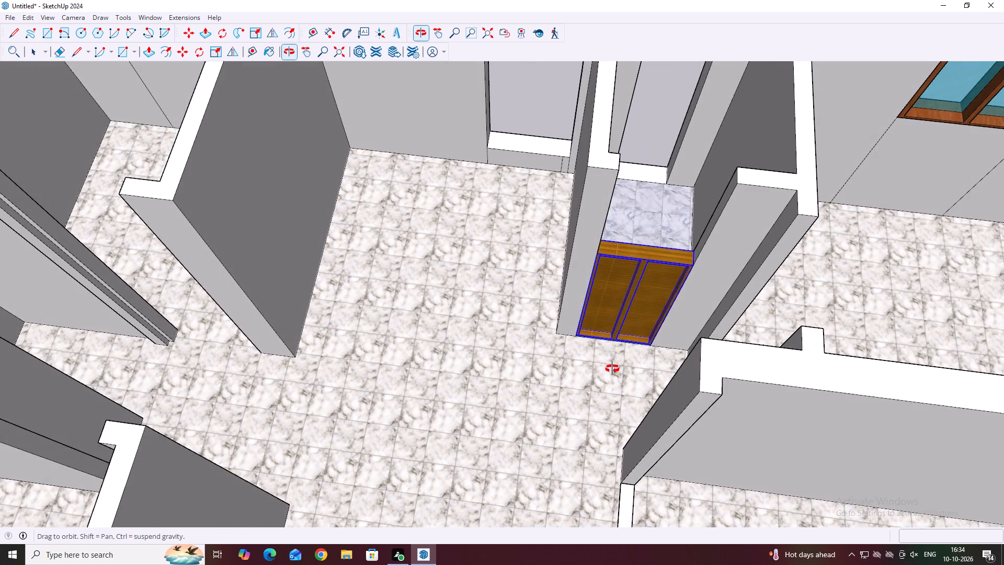
middle_click_drag(612, 369, 614, 378)
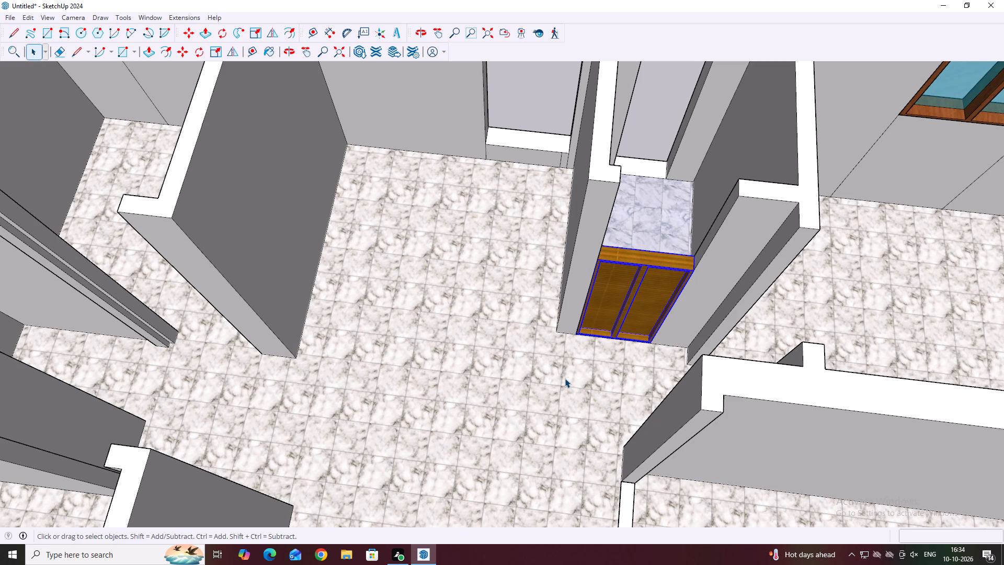
scroll(602, 362, "down", 5)
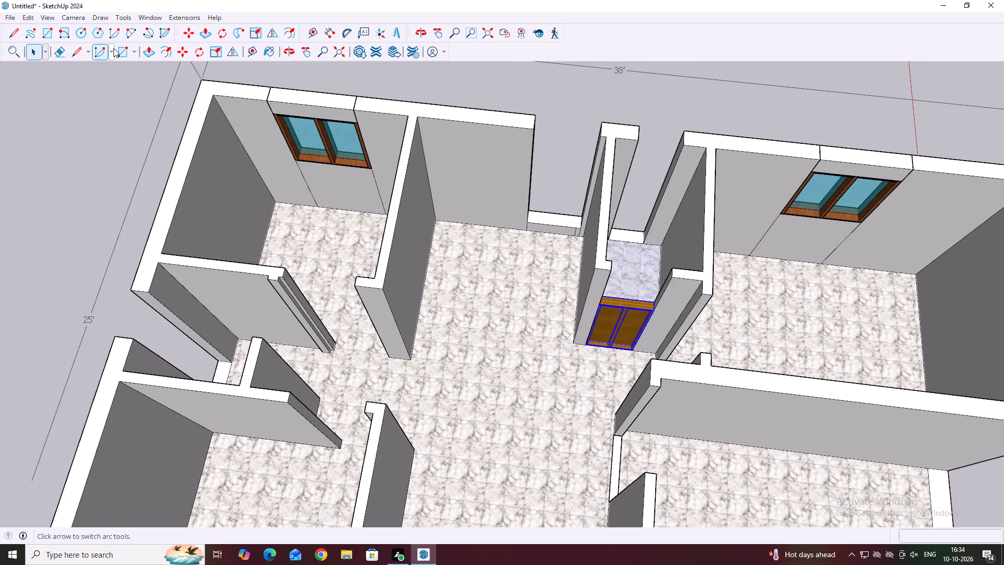
left_click(181, 56)
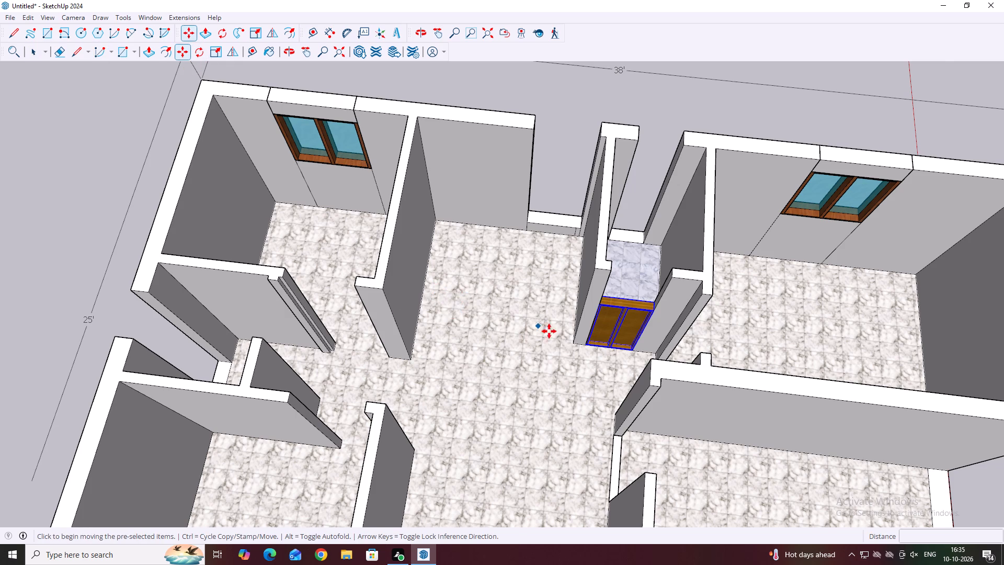
scroll(556, 335, "up", 7)
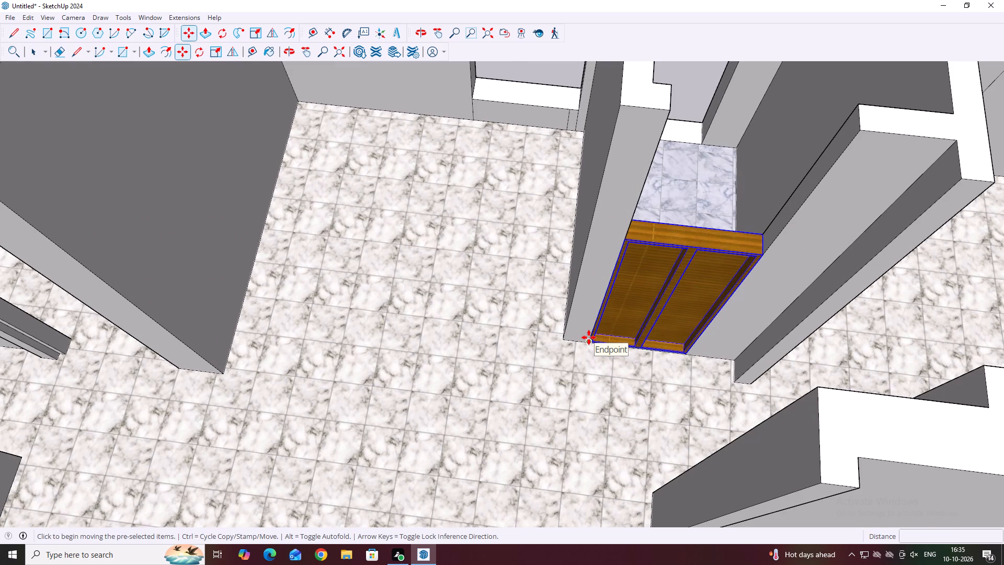
scroll(599, 344, "up", 14)
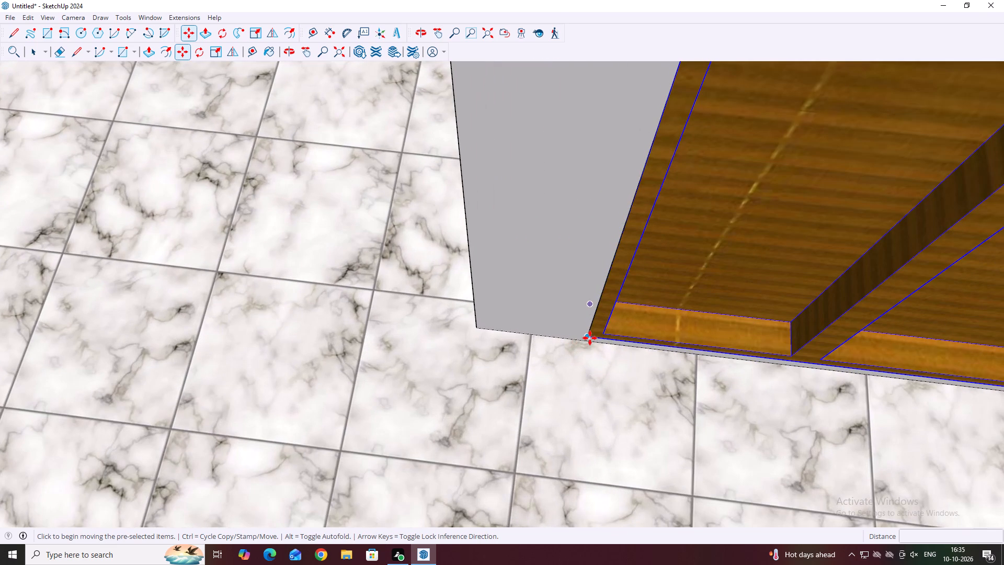
left_click(590, 338)
scroll(590, 338, "down", 3)
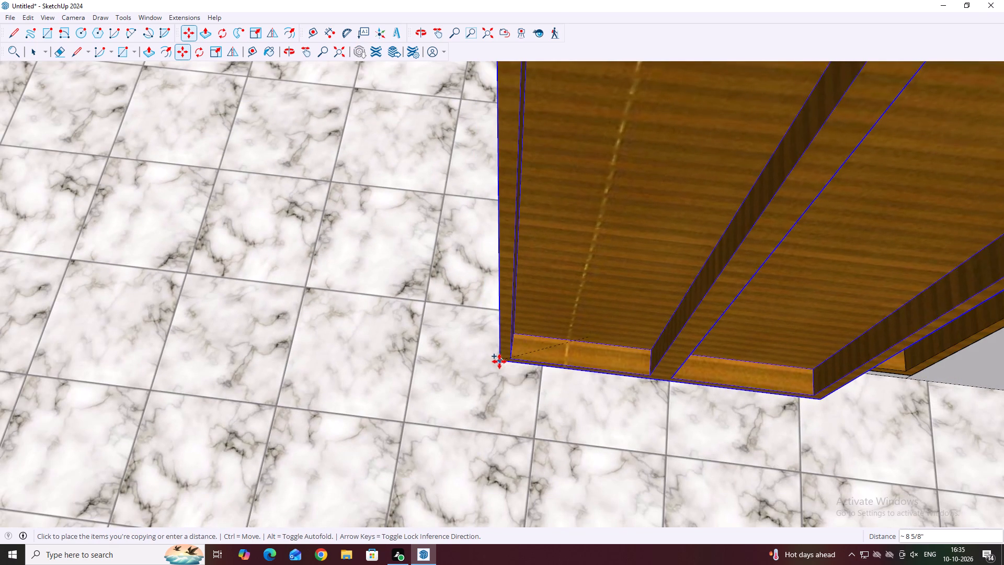
scroll(502, 363, "up", 2)
scroll(527, 363, "down", 20)
scroll(527, 363, "down", 1)
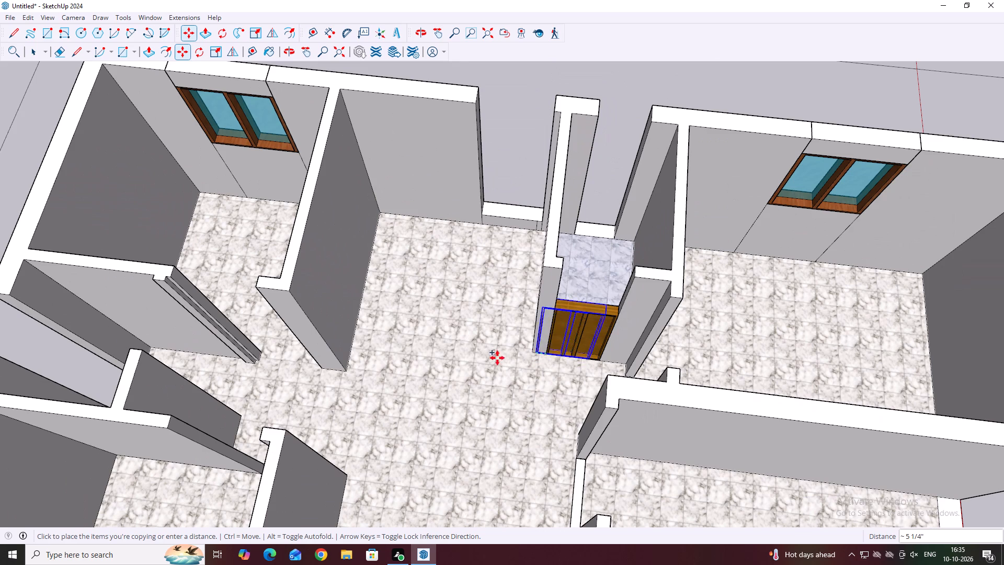
scroll(265, 362, "up", 5)
scroll(255, 364, "up", 19)
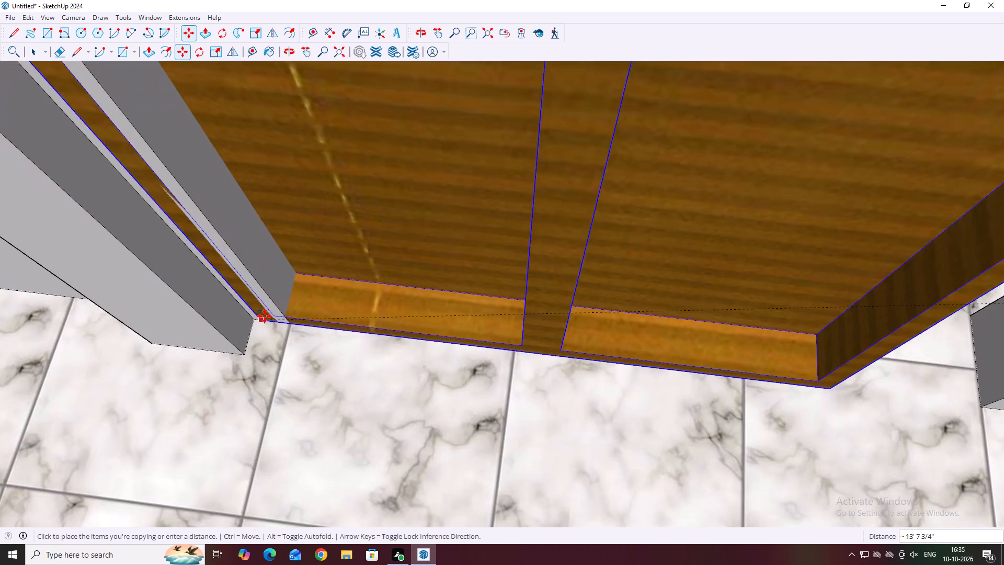
scroll(313, 295, "down", 4)
scroll(304, 312, "up", 7)
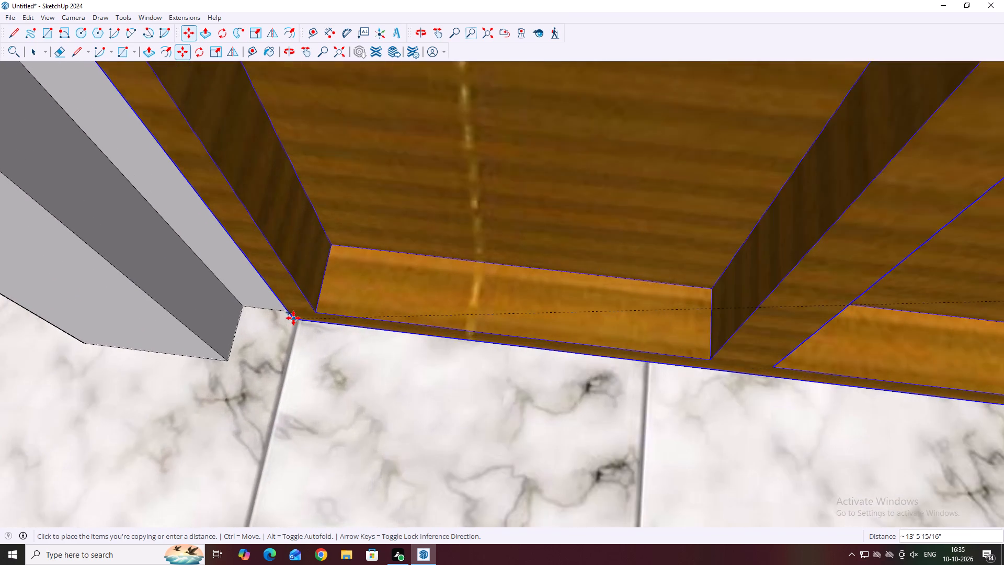
scroll(293, 318, "up", 13)
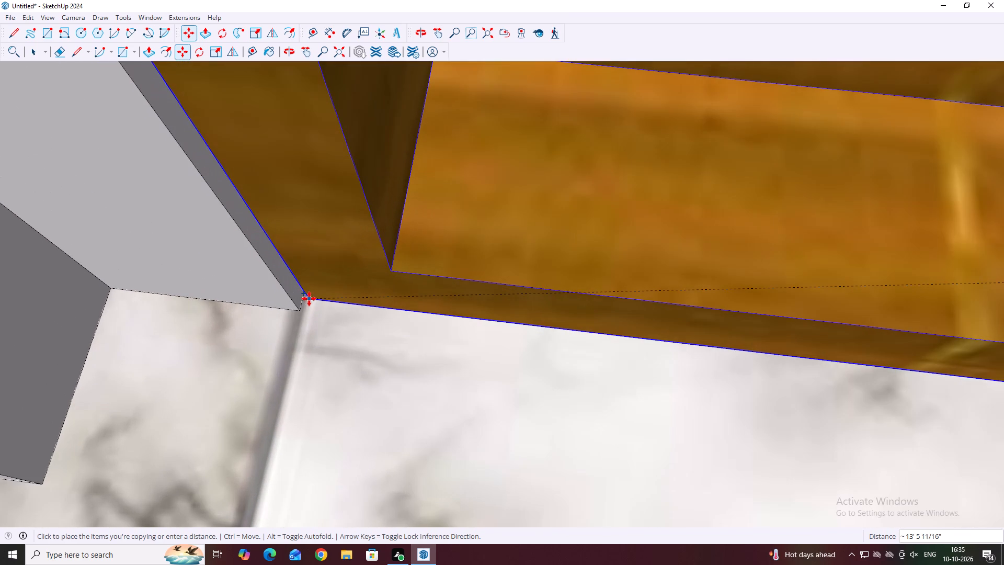
scroll(348, 314, "down", 3)
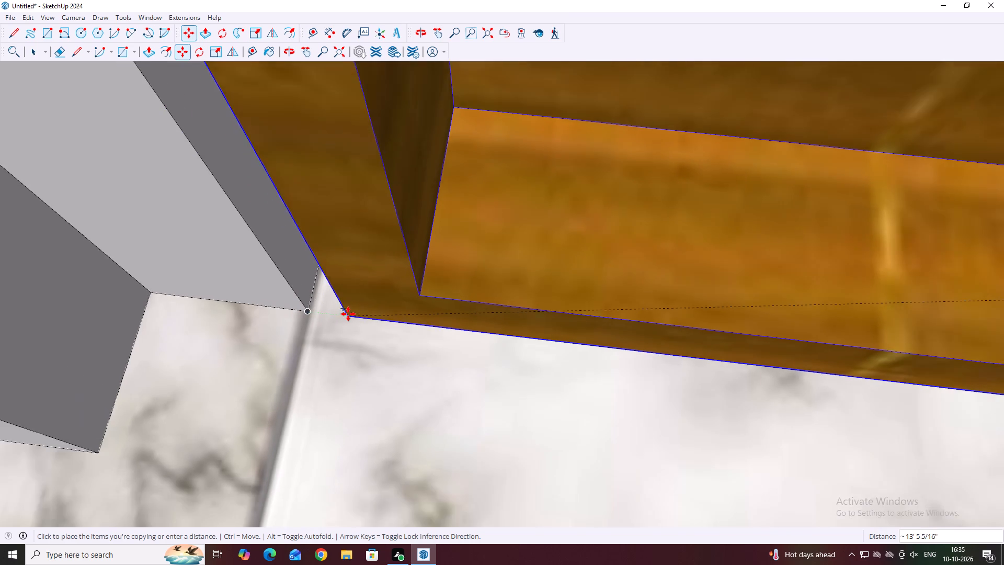
scroll(348, 314, "down", 17)
scroll(435, 287, "down", 12)
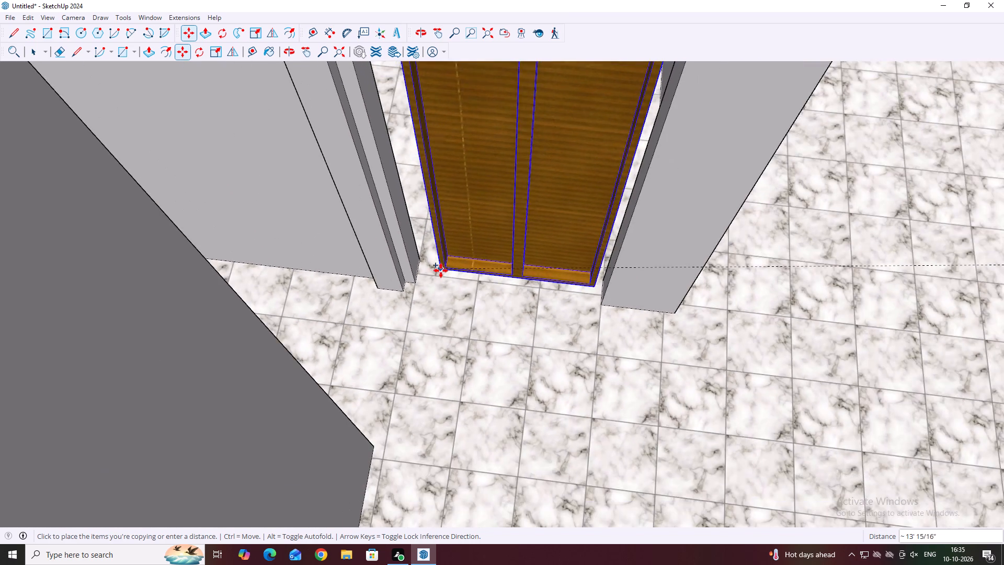
scroll(440, 269, "down", 6)
scroll(355, 286, "down", 6)
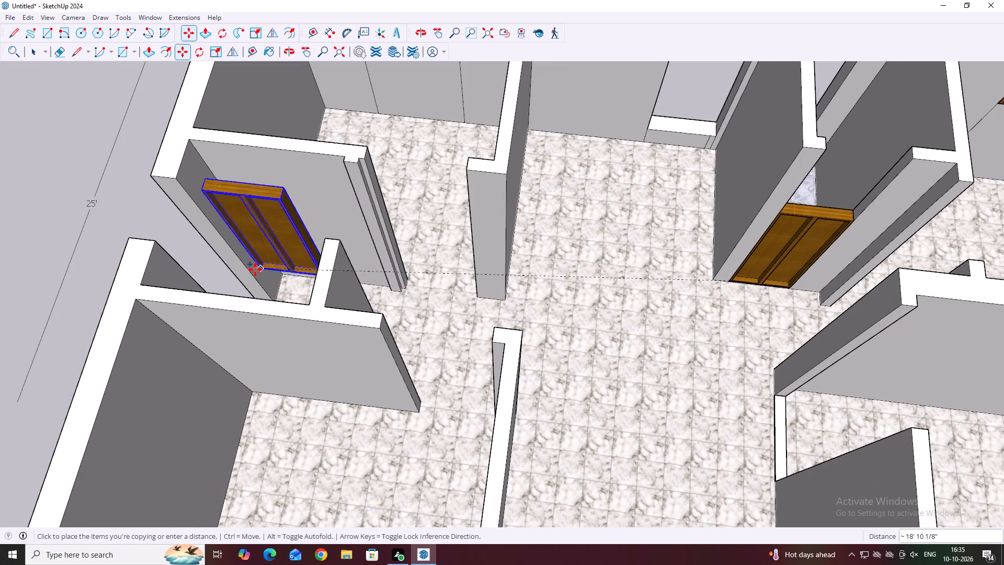
middle_click_drag(224, 286, 285, 319)
scroll(457, 326, "down", 4)
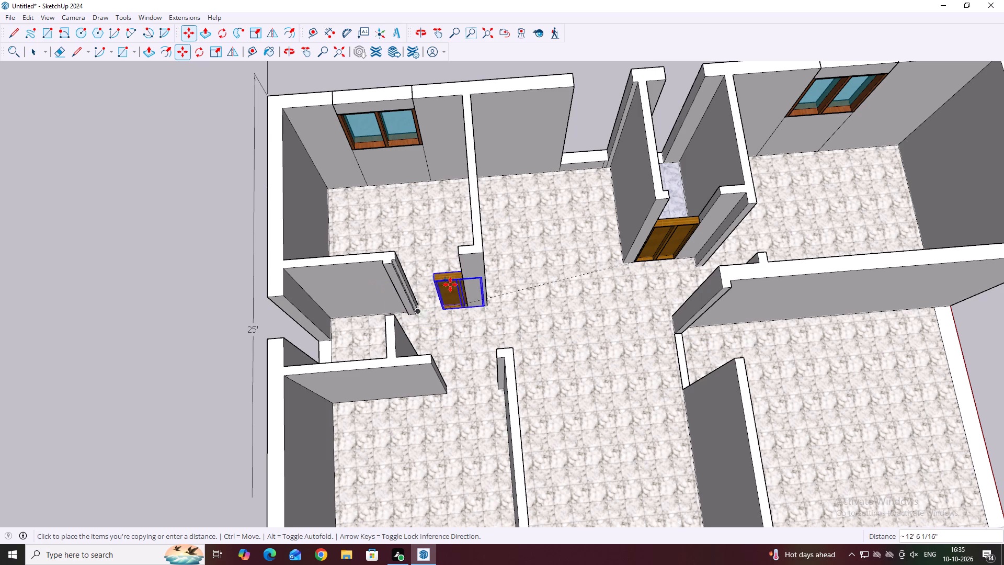
scroll(414, 306, "up", 6)
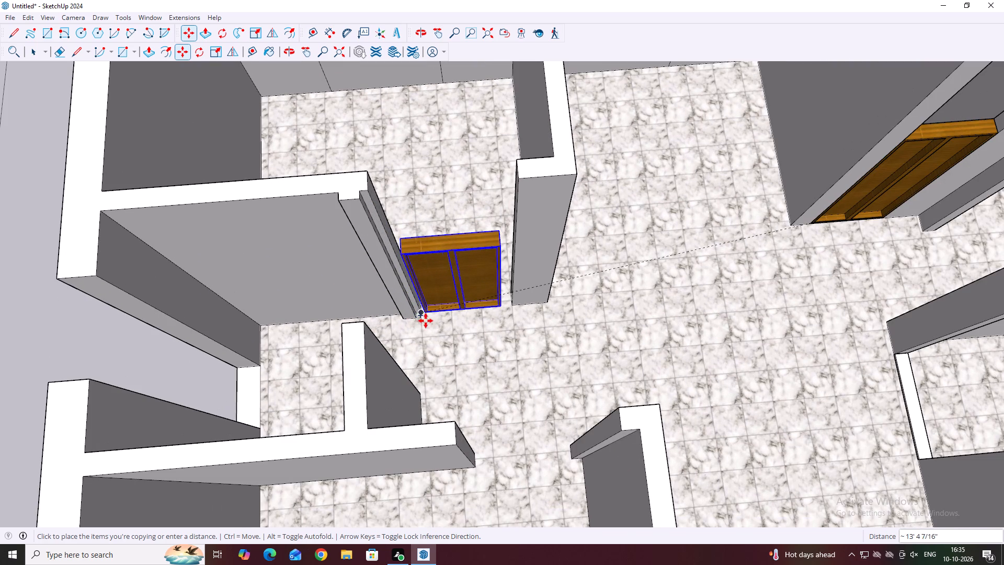
scroll(419, 318, "up", 10)
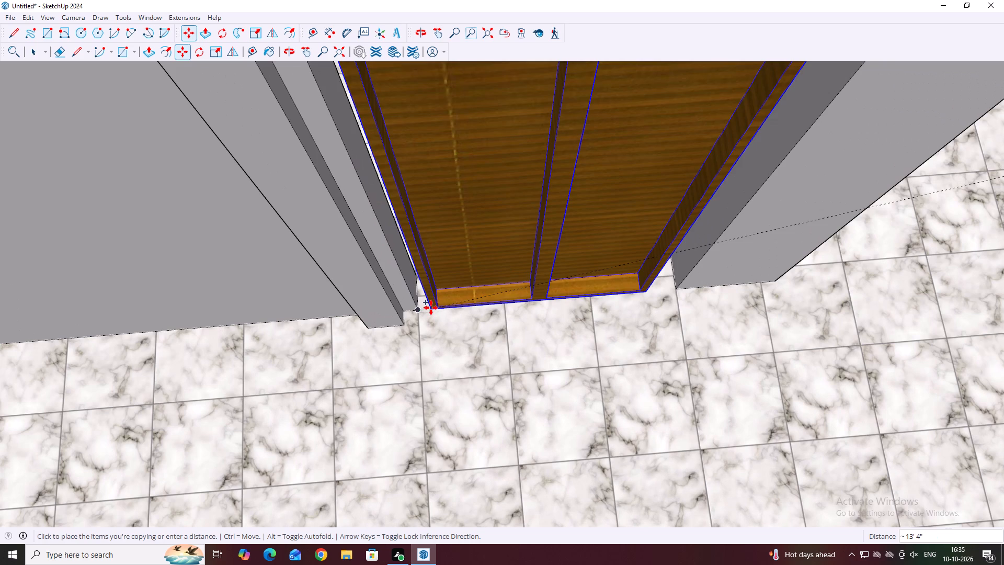
scroll(453, 310, "down", 13)
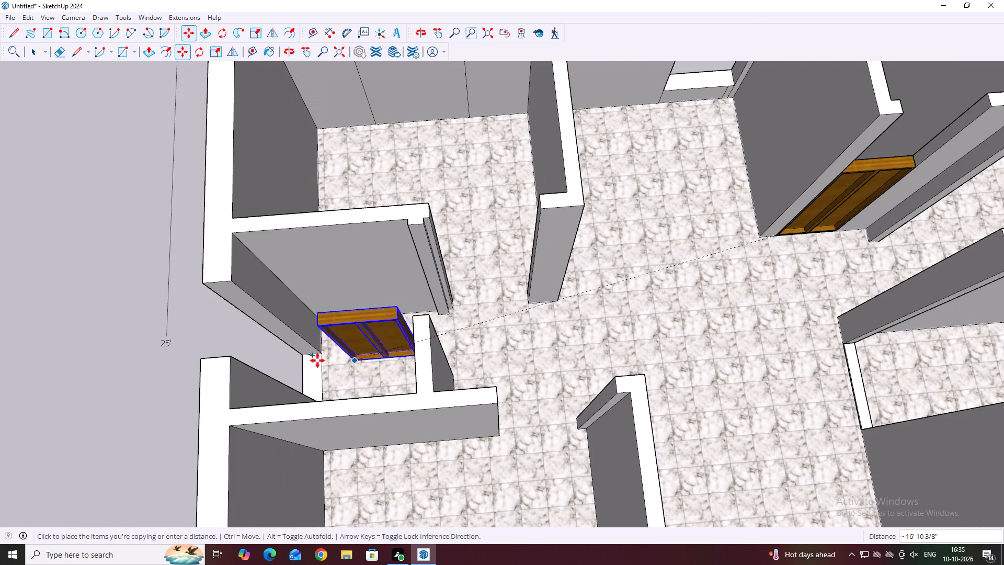
scroll(441, 371, "down", 15)
left_click(334, 364)
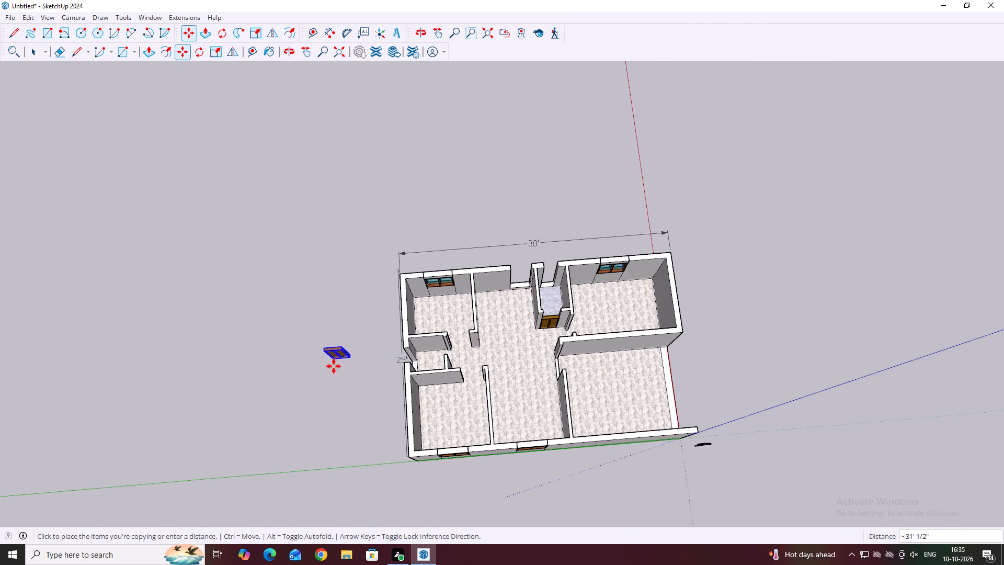
middle_click_drag(267, 452, 482, 412)
middle_click_drag(467, 430, 508, 423)
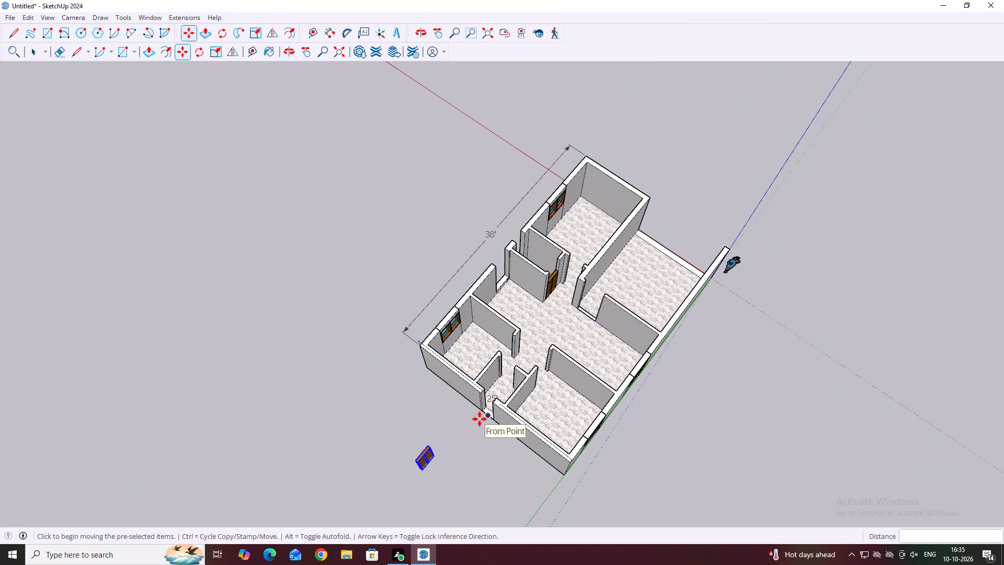
scroll(418, 461, "up", 3)
middle_click_drag(409, 466, 418, 430)
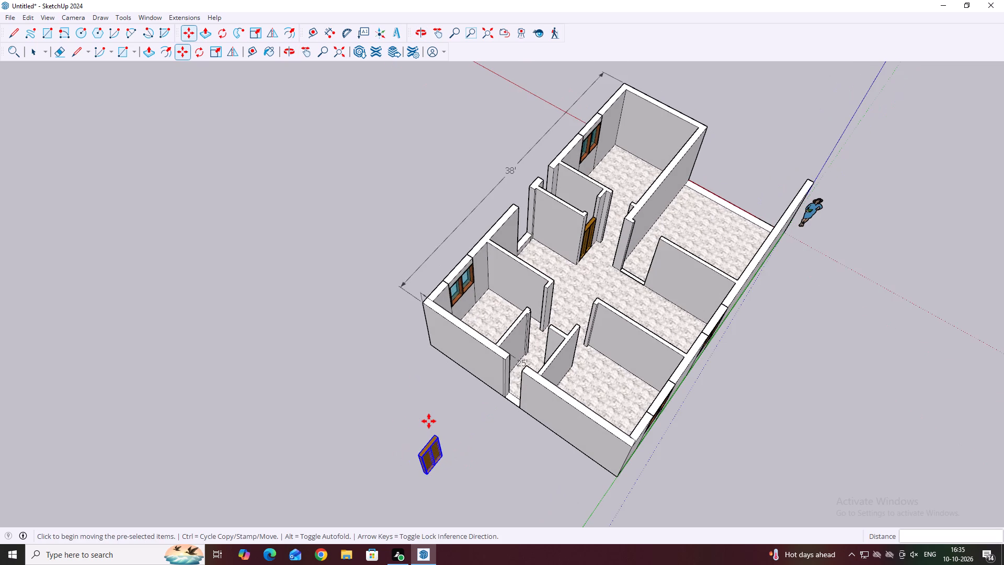
key("Escape")
key("space")
left_click(448, 425)
Select the two-leaf door copy standing outside the house.
middle_click_drag(388, 502, 488, 440)
scroll(509, 426, "up", 3)
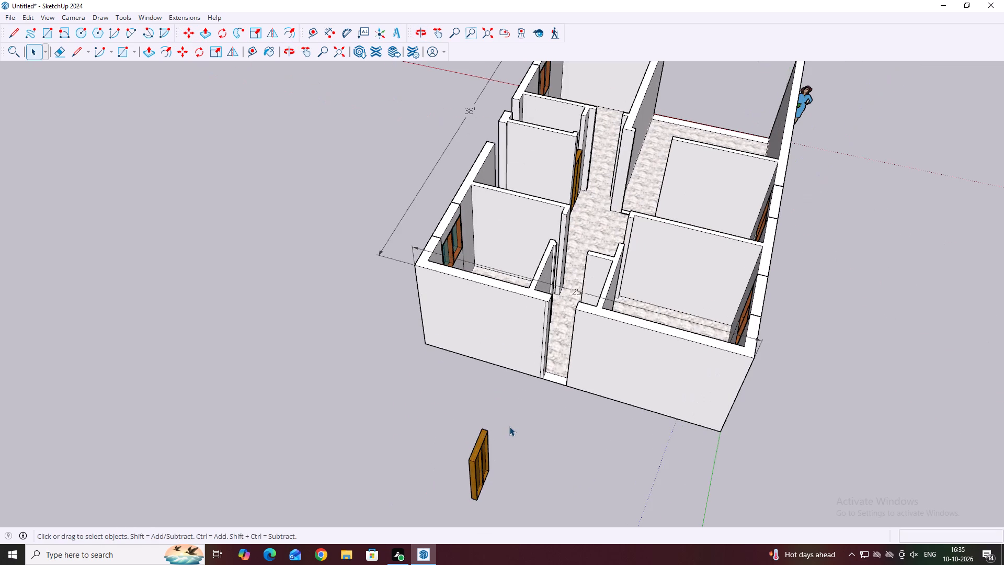
left_click_drag(509, 434, 425, 469)
middle_click_drag(450, 475, 478, 465)
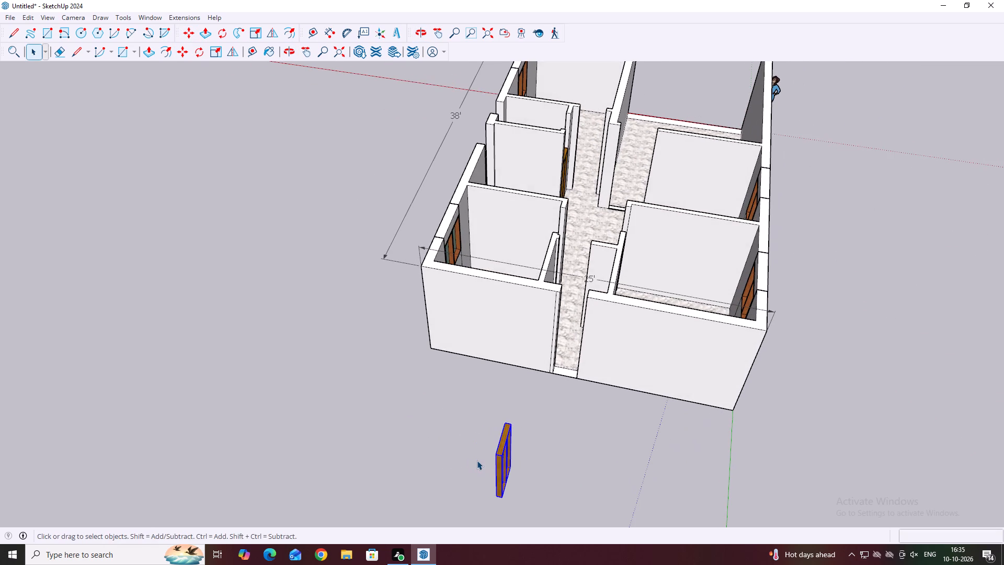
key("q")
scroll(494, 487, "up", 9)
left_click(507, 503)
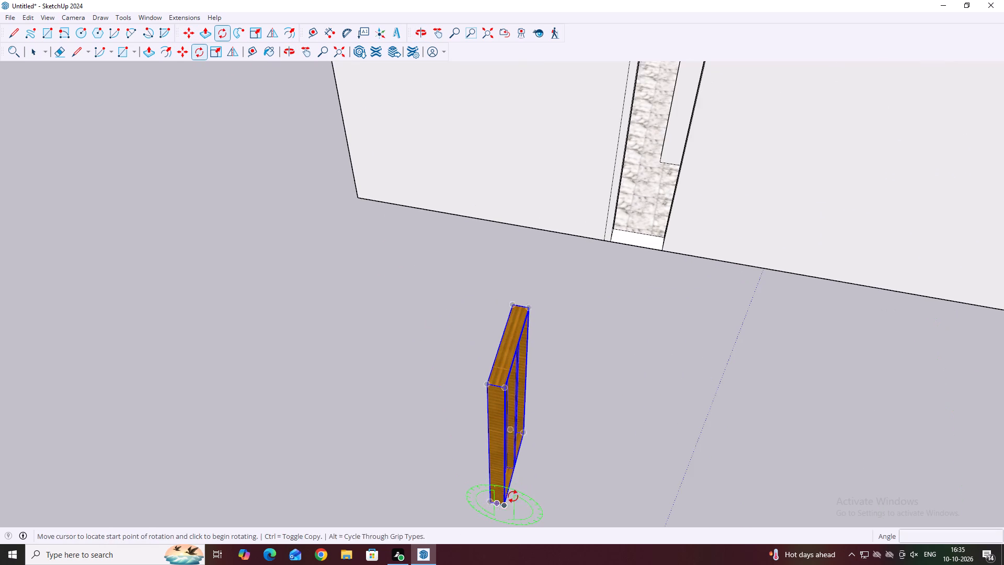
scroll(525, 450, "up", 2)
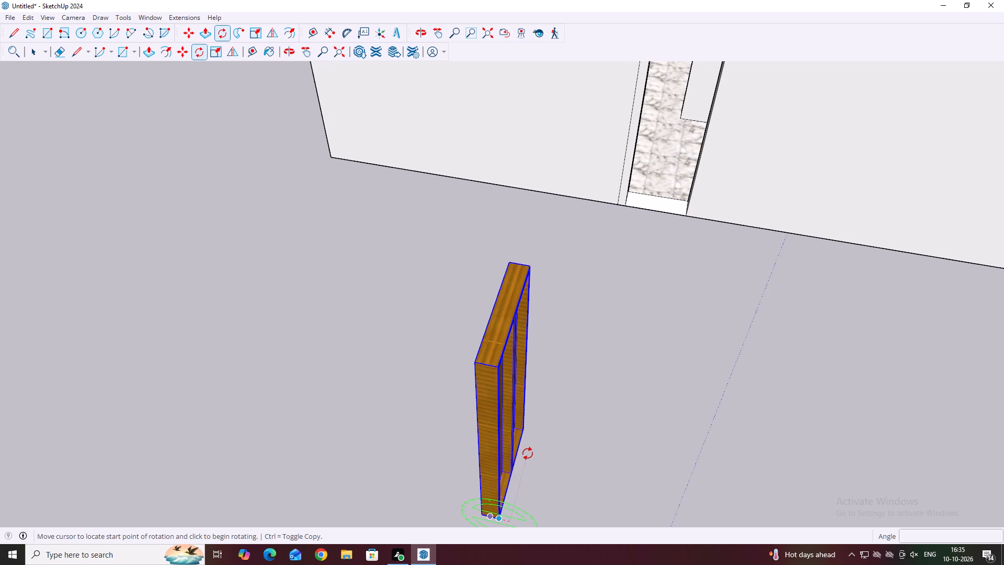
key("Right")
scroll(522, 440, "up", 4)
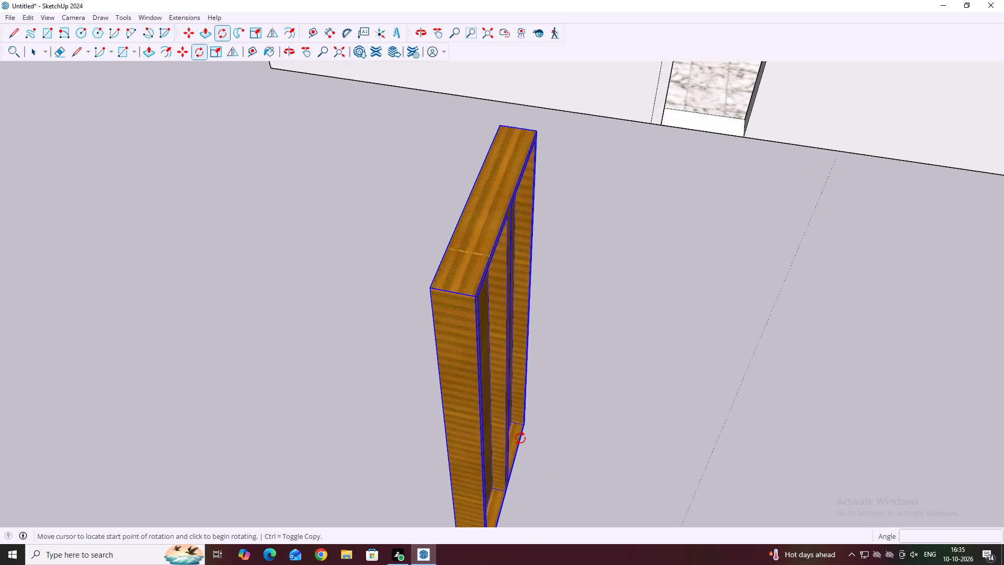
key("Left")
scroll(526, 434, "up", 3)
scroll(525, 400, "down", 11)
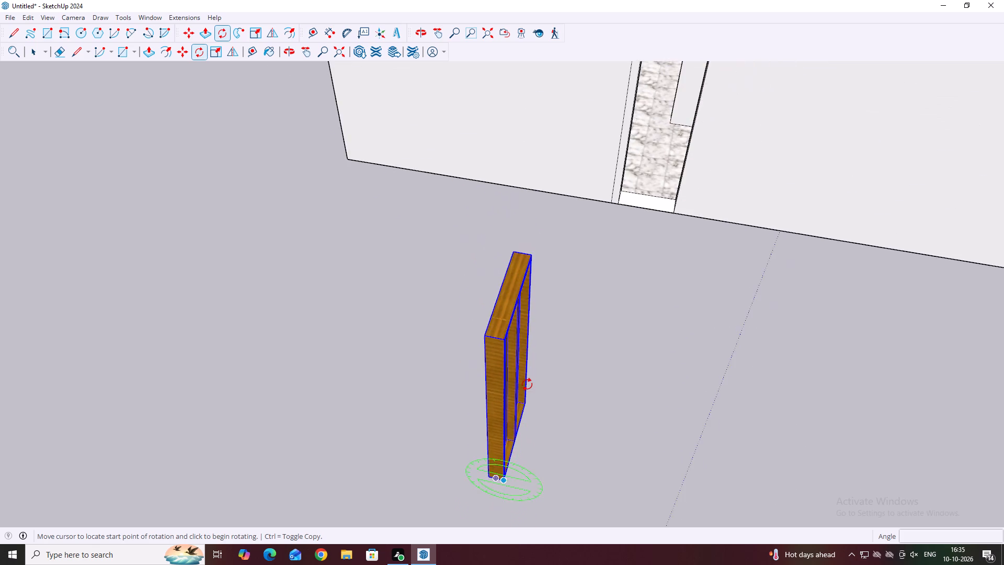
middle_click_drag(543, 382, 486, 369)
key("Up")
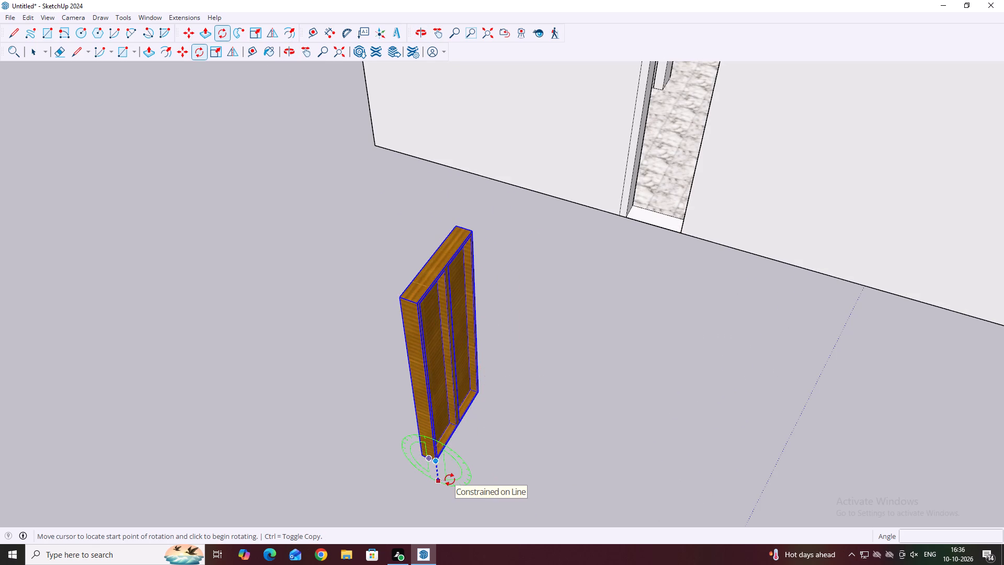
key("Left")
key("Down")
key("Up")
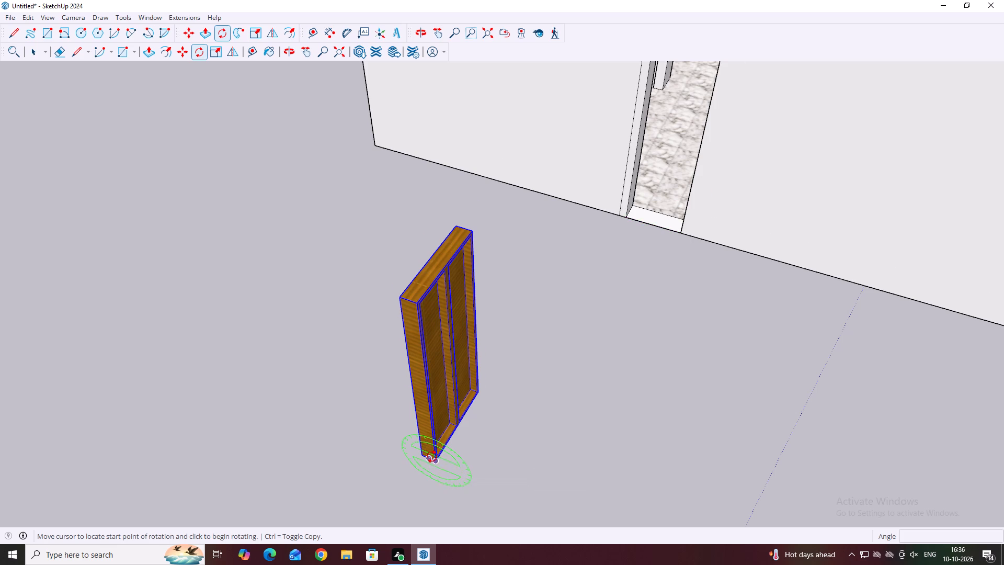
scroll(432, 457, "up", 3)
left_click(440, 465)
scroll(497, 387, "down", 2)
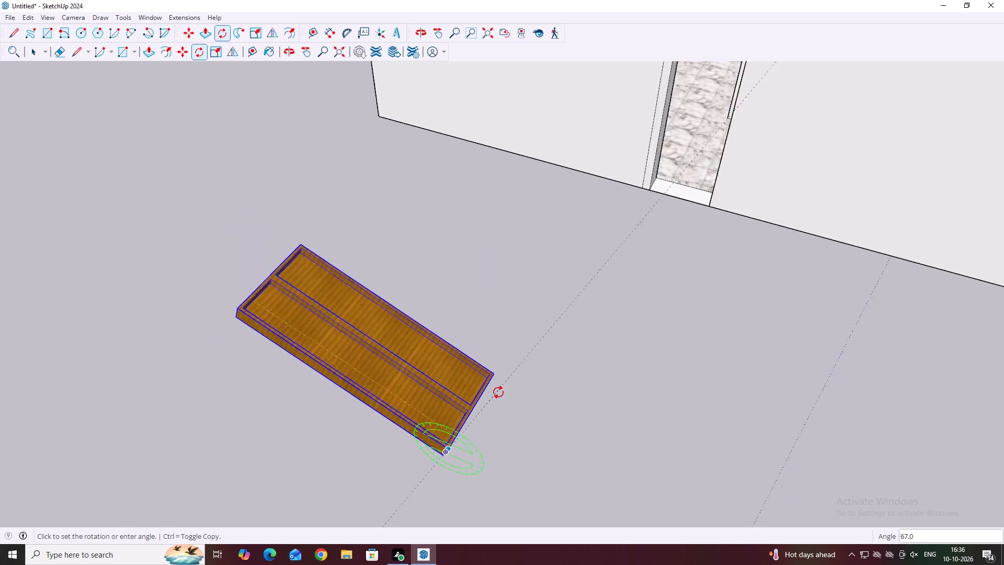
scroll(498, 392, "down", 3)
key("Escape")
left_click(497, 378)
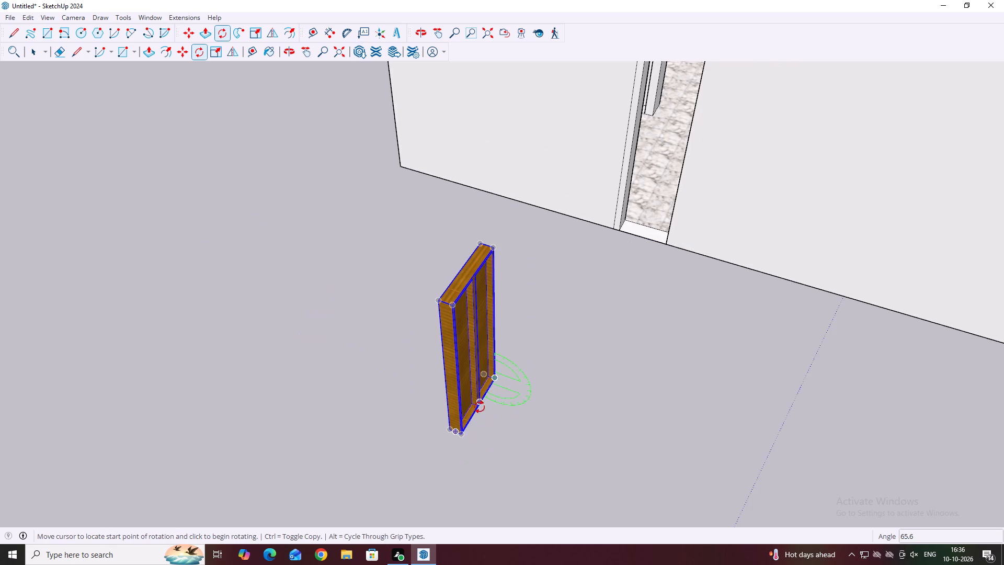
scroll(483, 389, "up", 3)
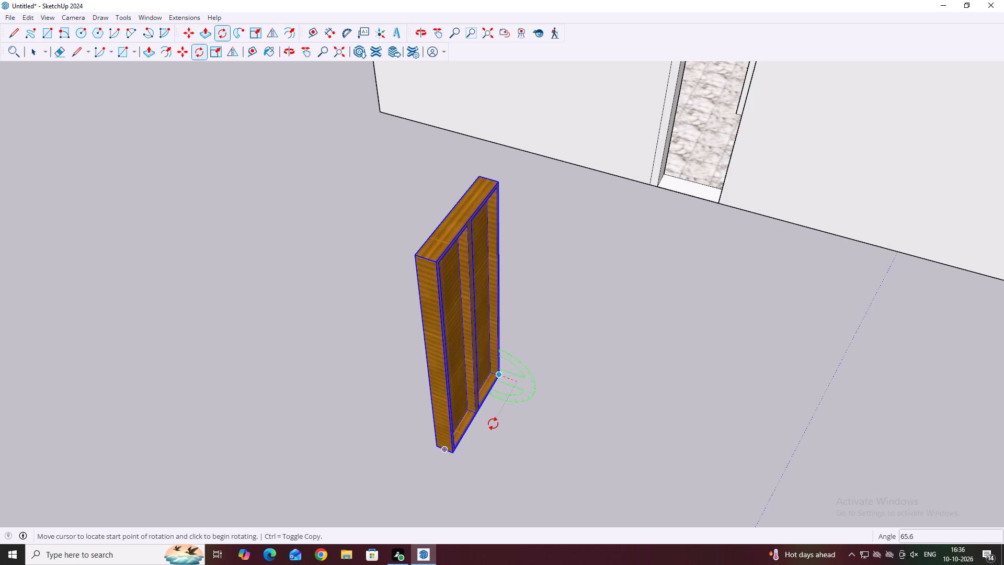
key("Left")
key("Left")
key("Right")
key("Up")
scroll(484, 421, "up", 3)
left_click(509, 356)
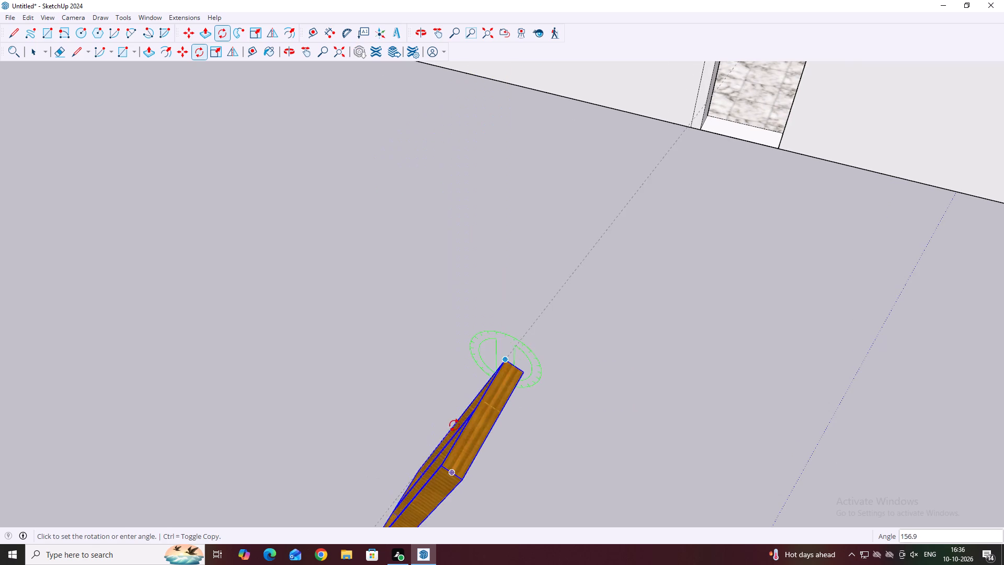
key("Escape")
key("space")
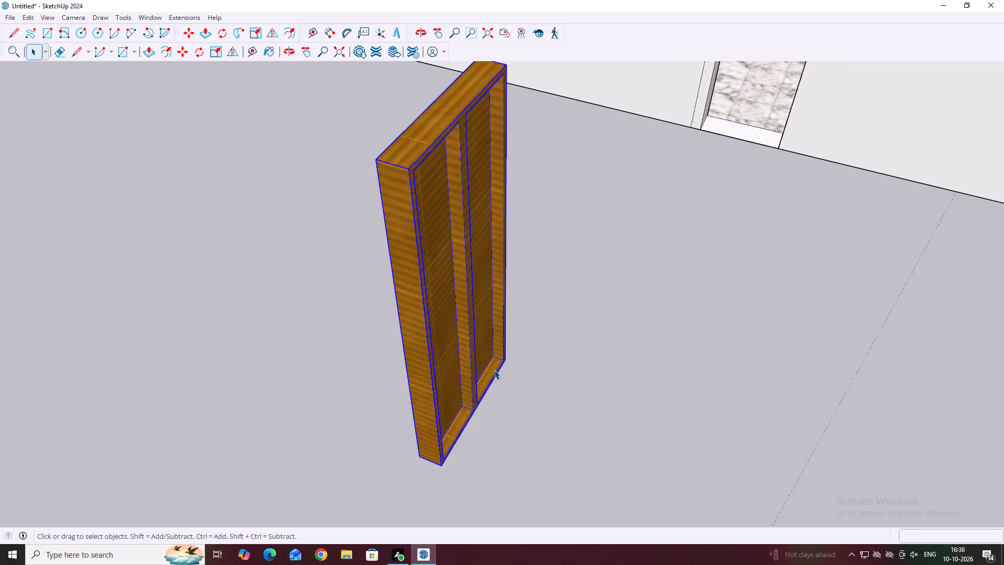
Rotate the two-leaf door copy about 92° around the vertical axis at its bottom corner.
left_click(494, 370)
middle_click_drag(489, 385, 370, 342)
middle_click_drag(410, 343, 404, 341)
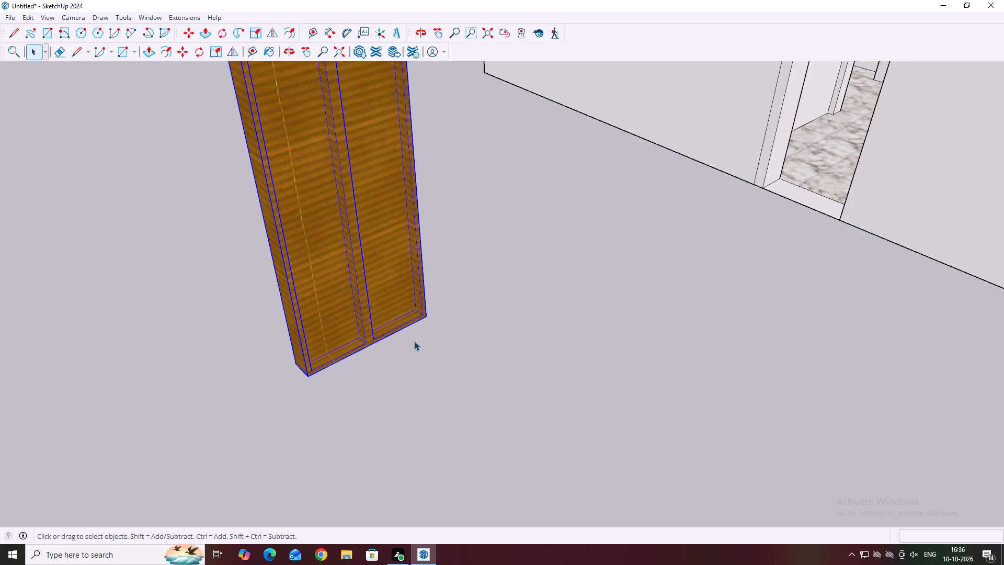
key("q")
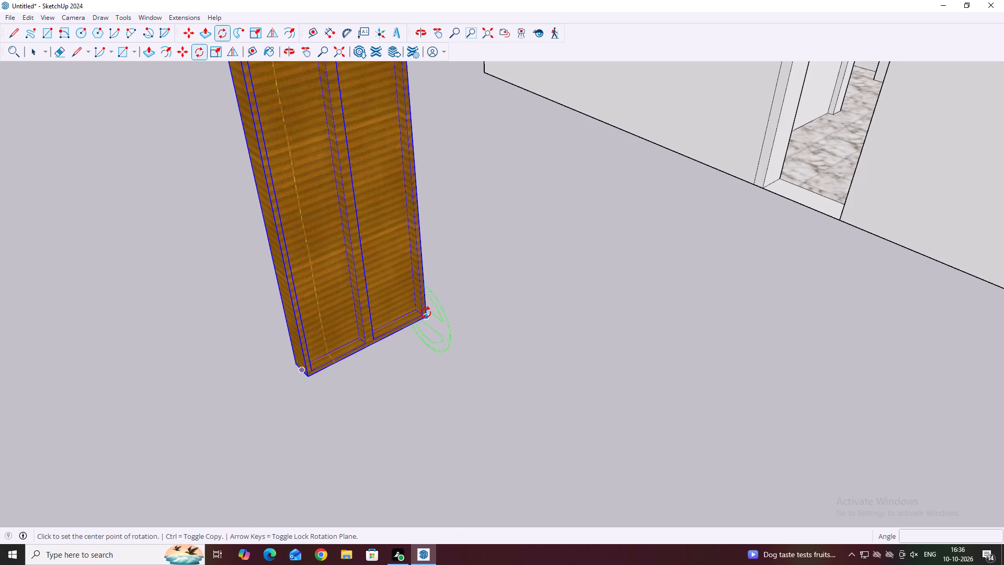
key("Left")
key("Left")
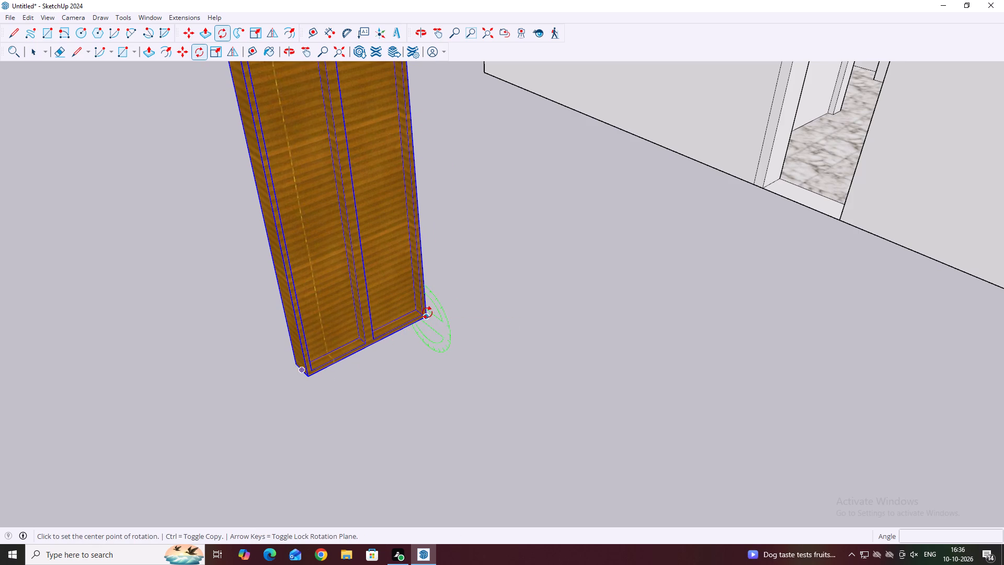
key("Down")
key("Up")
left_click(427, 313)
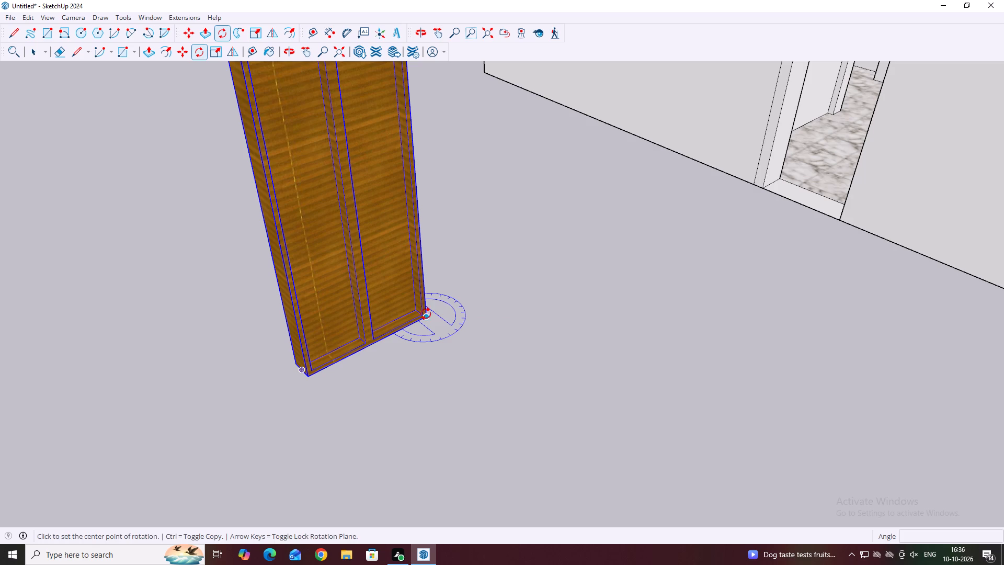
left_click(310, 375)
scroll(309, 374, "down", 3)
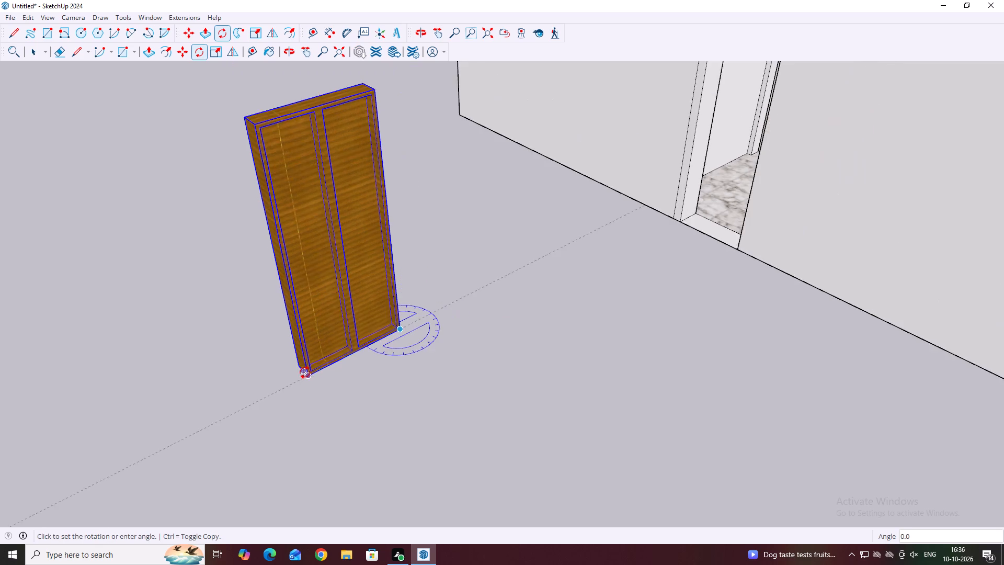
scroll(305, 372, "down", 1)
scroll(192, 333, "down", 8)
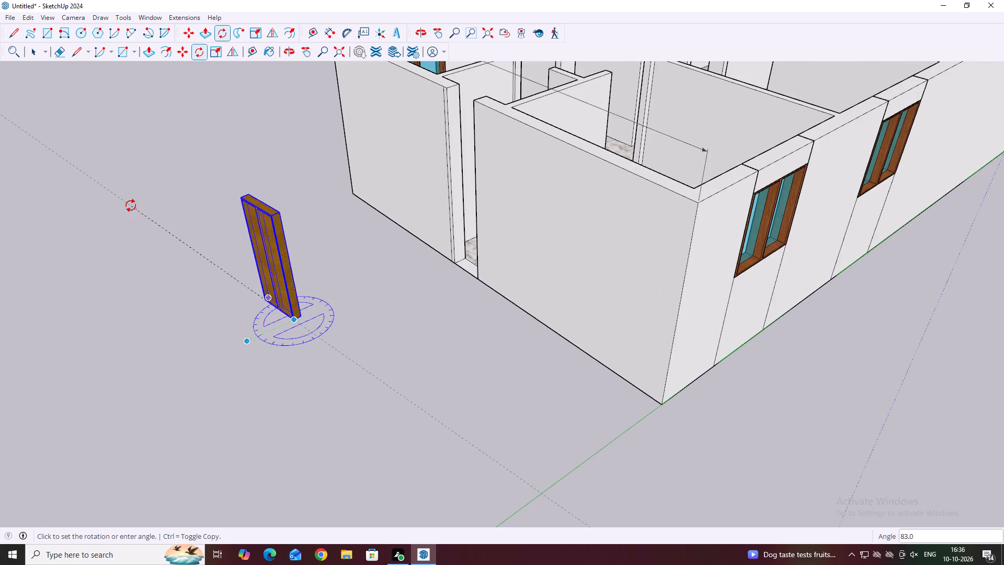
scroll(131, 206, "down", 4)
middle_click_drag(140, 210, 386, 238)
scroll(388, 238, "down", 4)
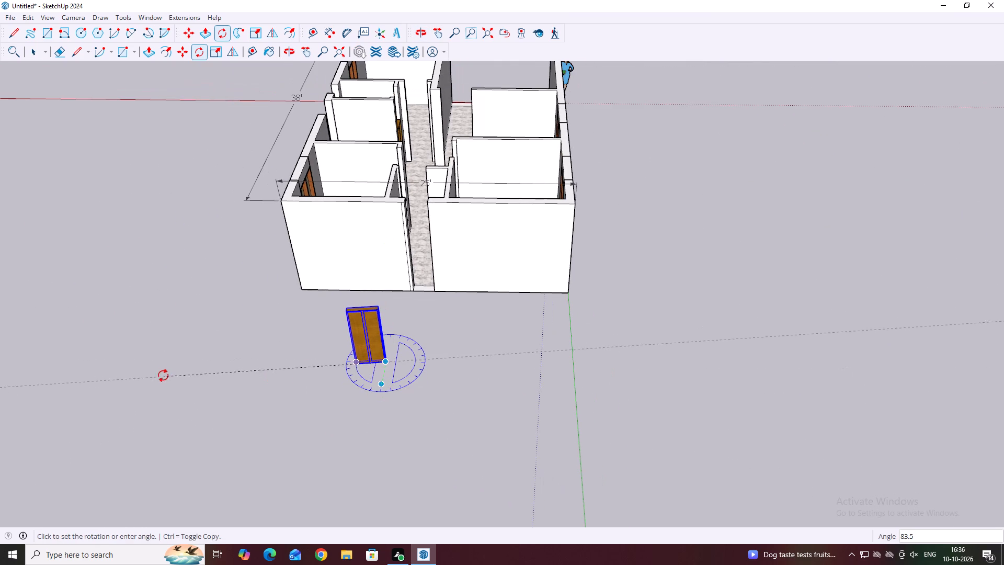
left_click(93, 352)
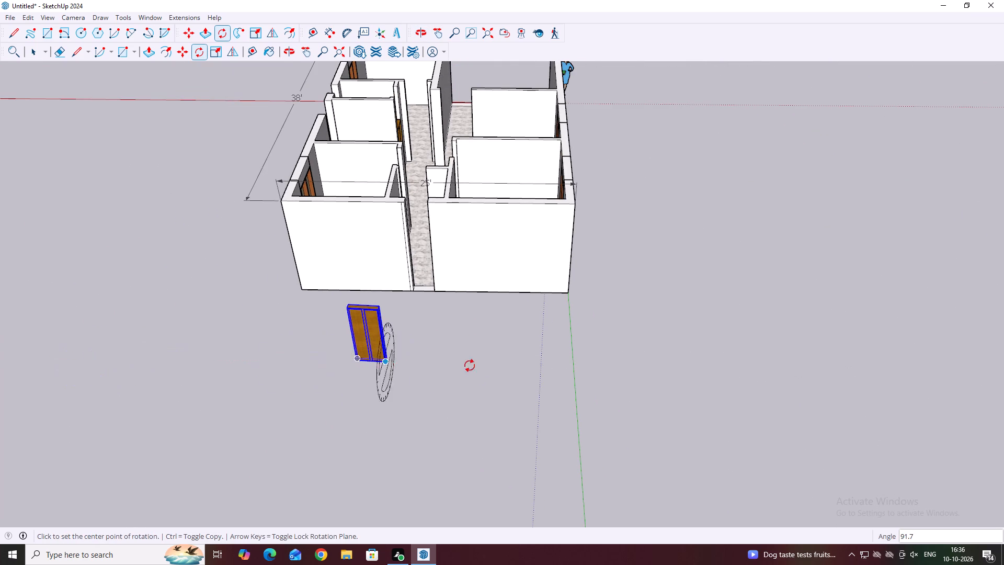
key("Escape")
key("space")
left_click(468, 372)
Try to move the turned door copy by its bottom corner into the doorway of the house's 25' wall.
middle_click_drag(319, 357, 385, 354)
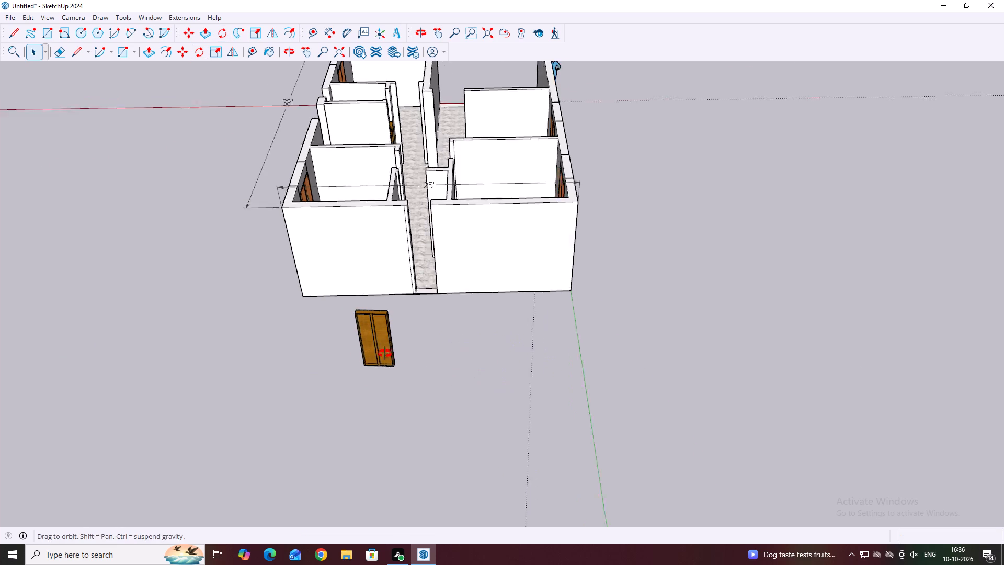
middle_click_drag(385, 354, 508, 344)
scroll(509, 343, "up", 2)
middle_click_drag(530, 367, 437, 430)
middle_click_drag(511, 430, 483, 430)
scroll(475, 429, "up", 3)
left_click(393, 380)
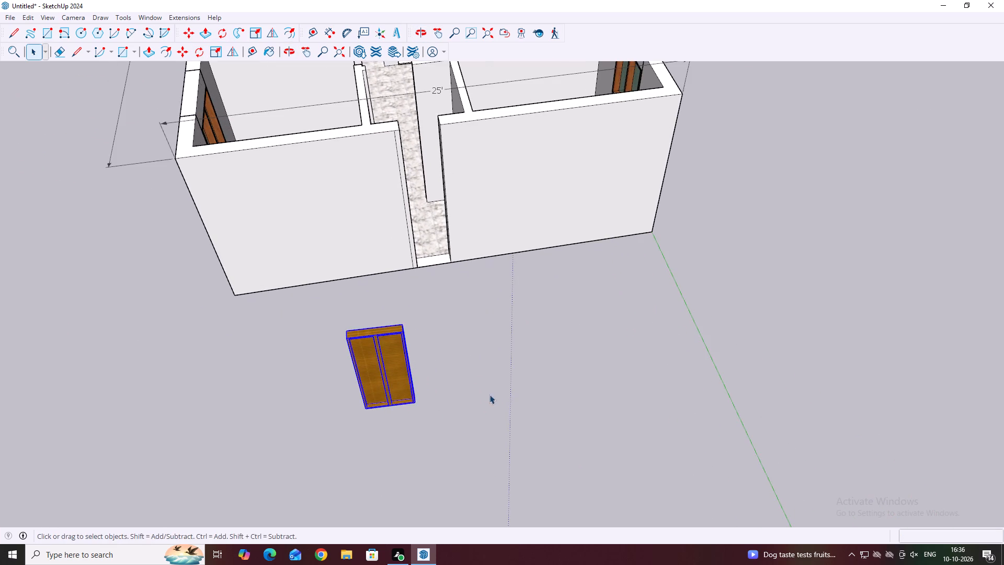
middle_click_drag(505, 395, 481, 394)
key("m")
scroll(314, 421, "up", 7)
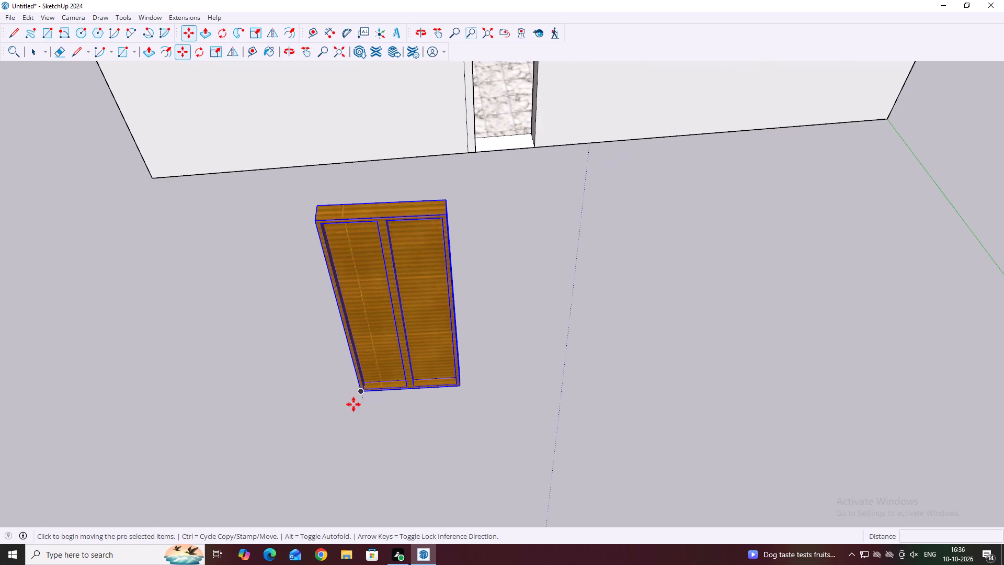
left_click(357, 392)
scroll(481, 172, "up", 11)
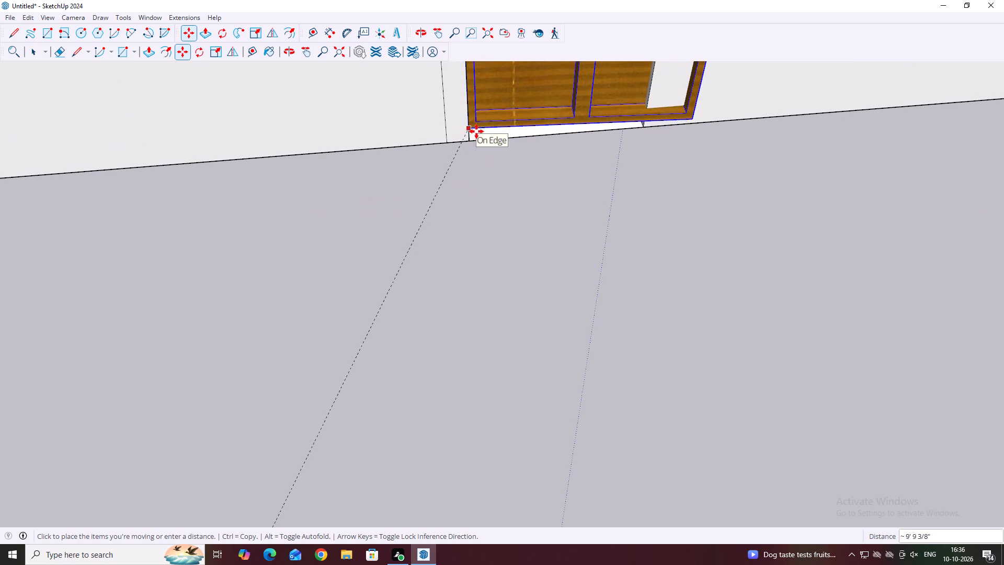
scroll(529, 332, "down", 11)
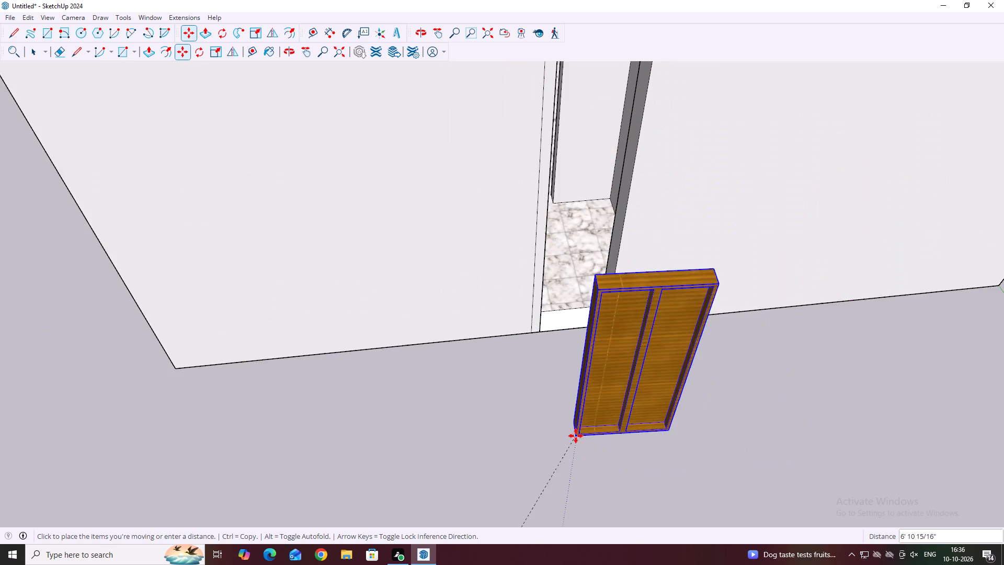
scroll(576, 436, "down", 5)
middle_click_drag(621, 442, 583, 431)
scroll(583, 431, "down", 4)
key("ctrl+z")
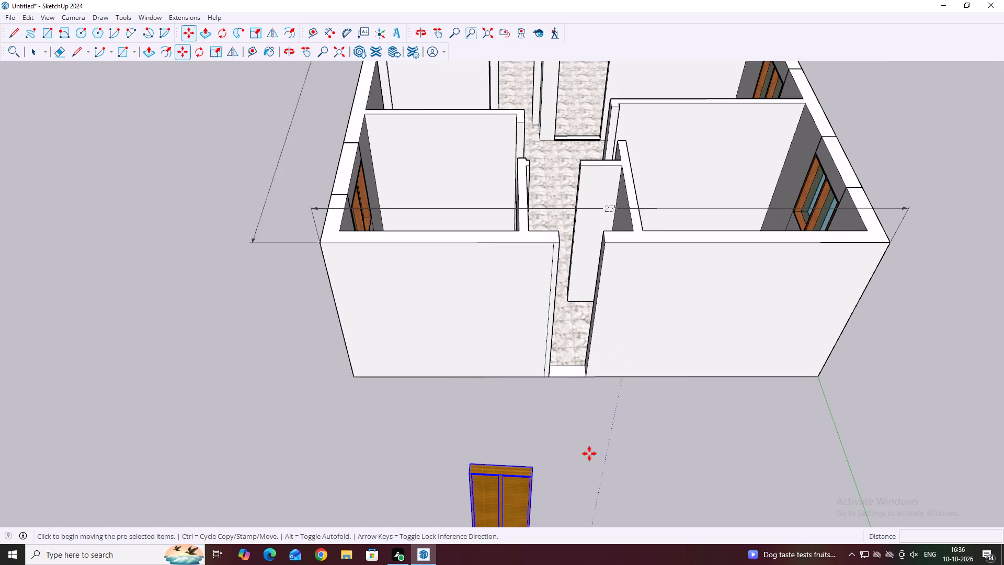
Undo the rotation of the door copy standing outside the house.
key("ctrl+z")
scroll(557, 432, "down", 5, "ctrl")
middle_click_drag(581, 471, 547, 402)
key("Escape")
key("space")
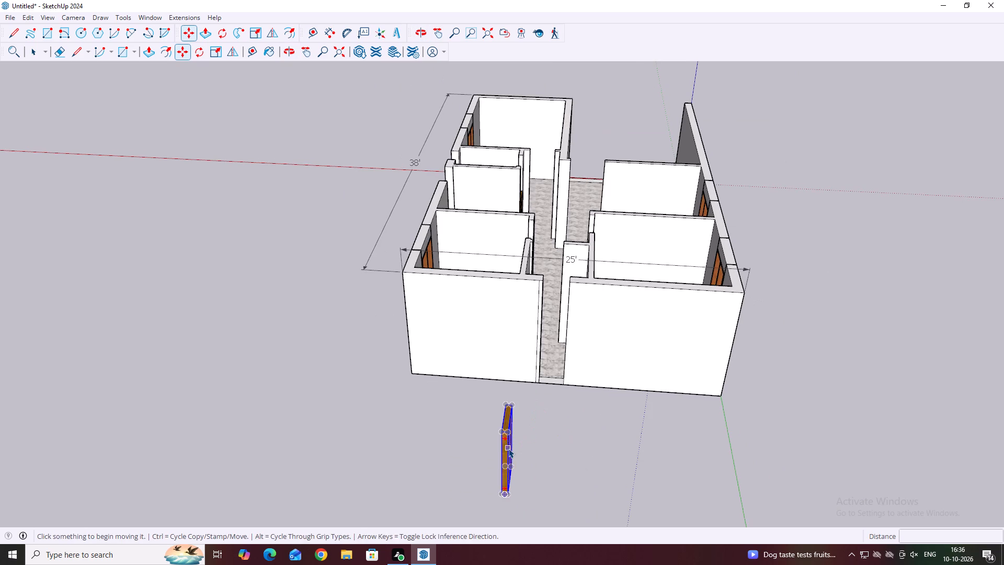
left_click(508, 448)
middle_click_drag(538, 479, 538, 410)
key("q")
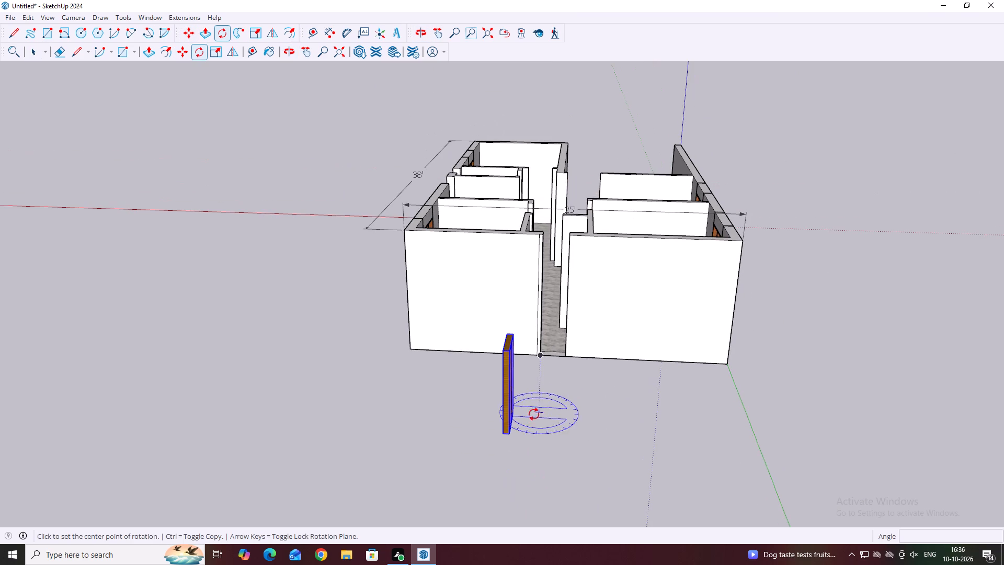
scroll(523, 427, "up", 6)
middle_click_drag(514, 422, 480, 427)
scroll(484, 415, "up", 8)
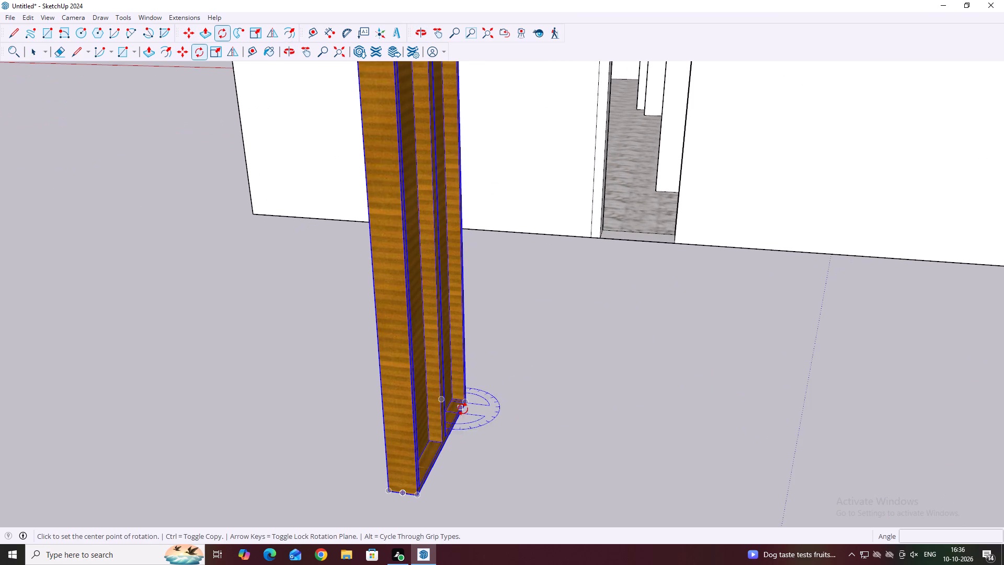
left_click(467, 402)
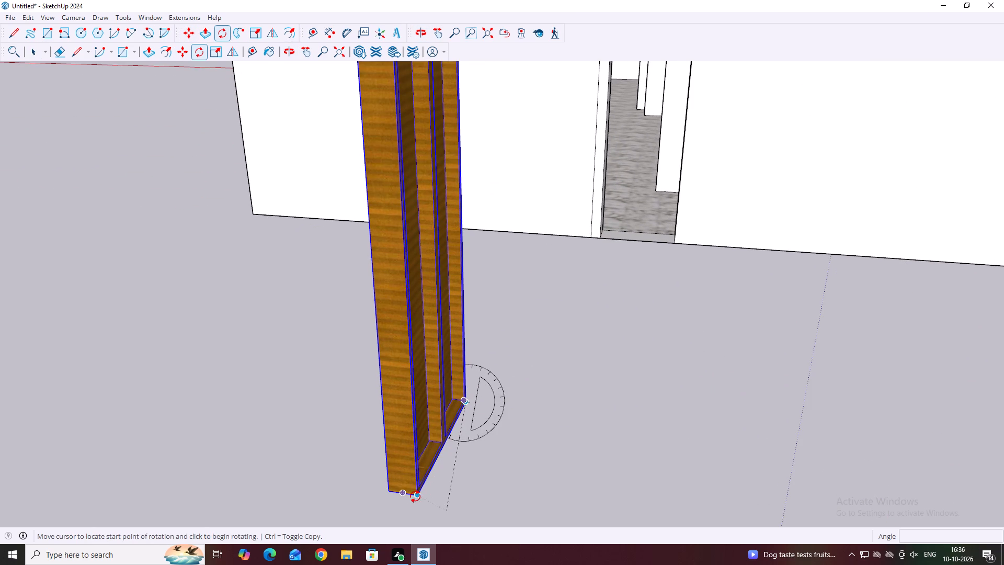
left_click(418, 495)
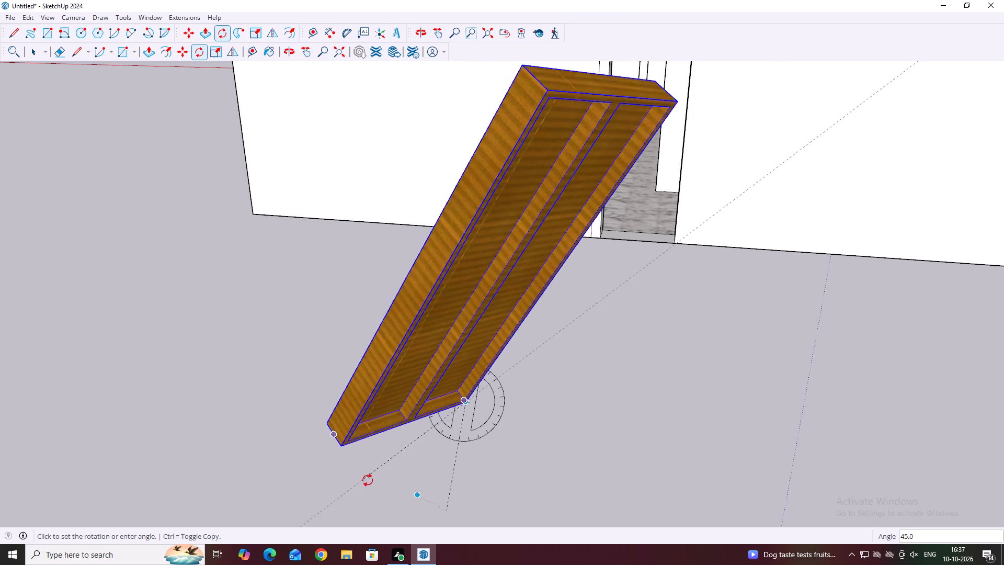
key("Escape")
Rotate the door copy 90° around the vertical axis at its bottom corner, aligning it with the red axis.
scroll(469, 422, "up", 4)
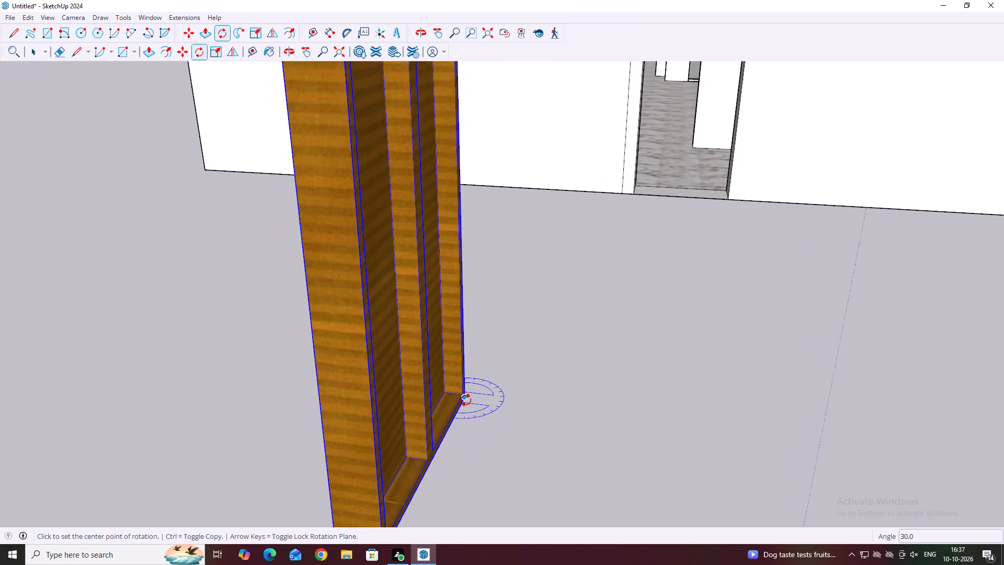
scroll(466, 400, "up", 2)
left_click(466, 397)
scroll(421, 463, "down", 8)
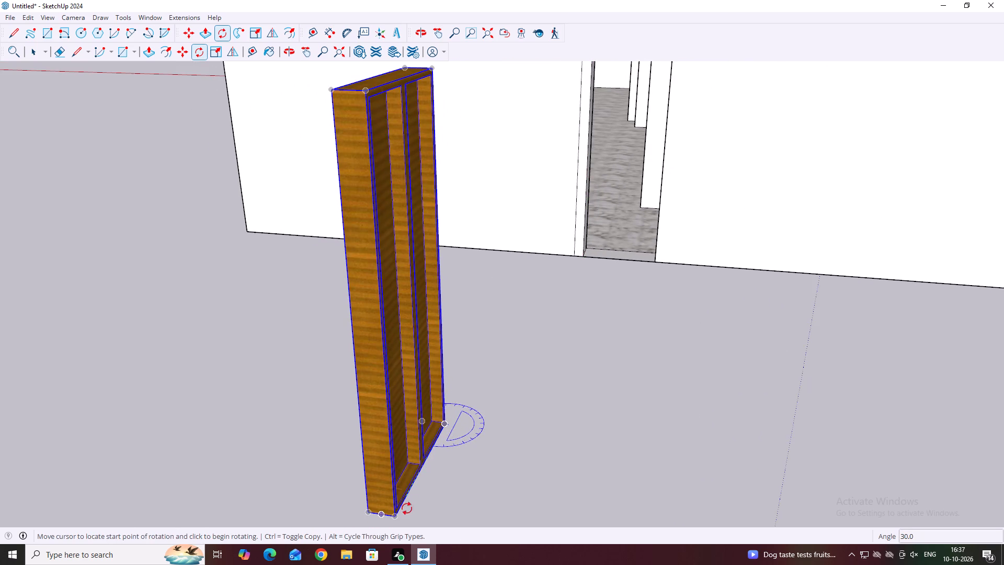
scroll(391, 523, "up", 5)
left_click(396, 513)
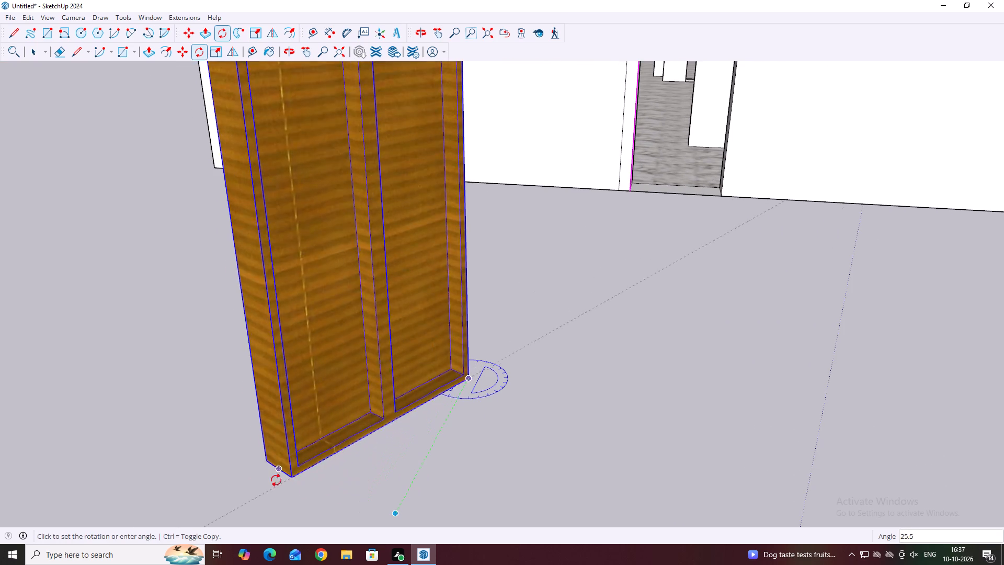
scroll(168, 386, "down", 4)
scroll(40, 300, "down", 3)
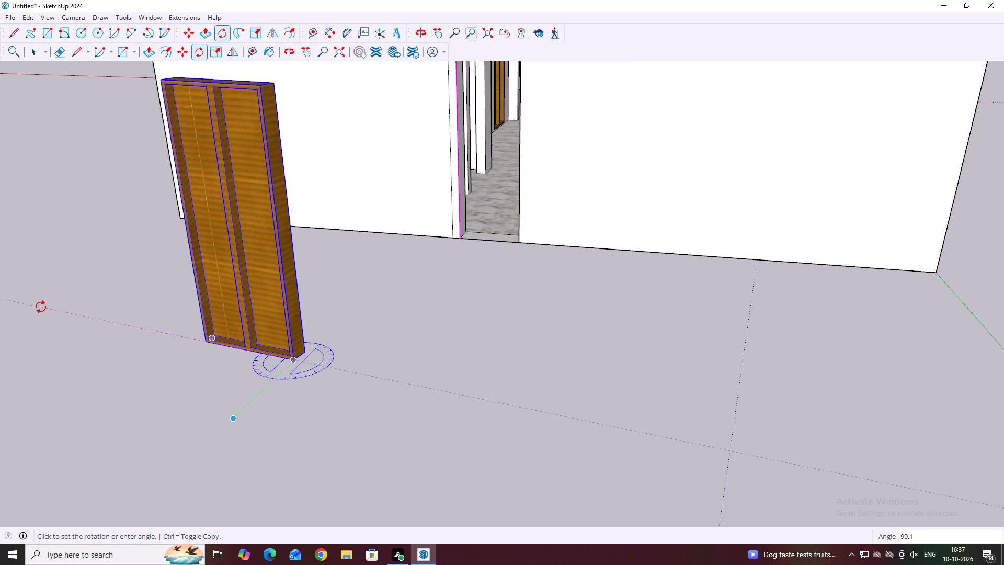
scroll(41, 308, "down", 5)
middle_click_drag(44, 313, 327, 329)
scroll(374, 411, "down", 2)
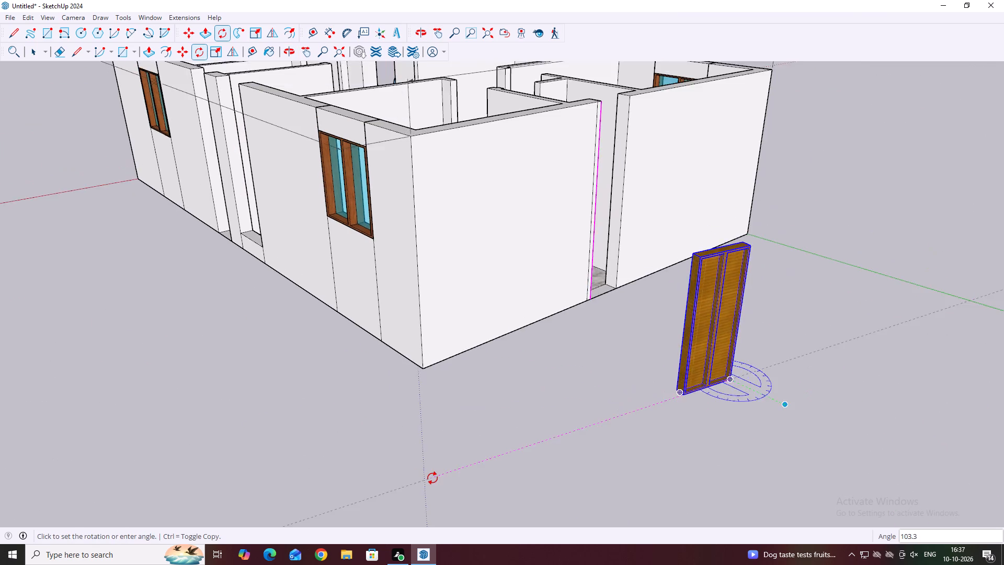
scroll(433, 478, "down", 4)
middle_click_drag(461, 493, 397, 398)
scroll(396, 397, "down", 4)
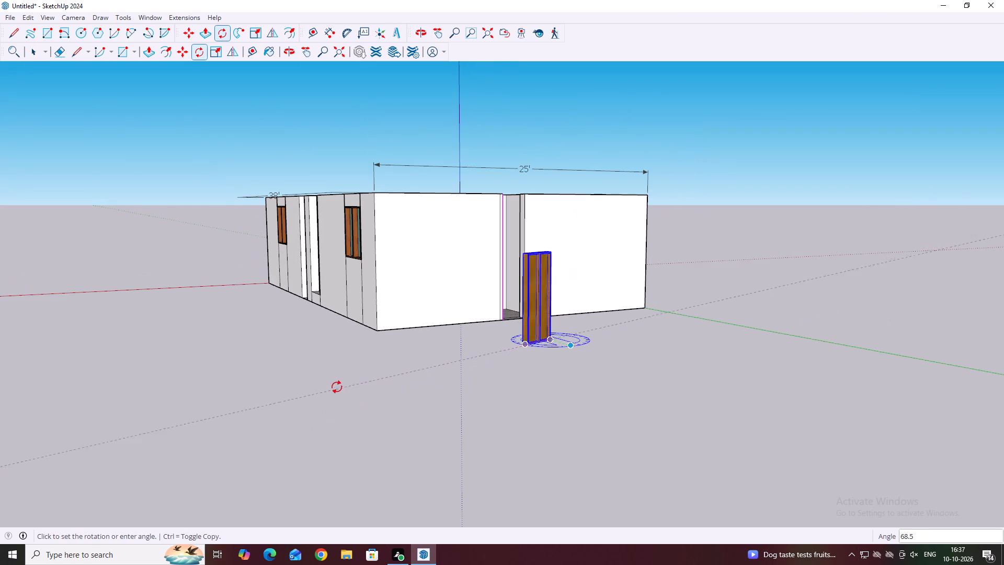
left_click(340, 358)
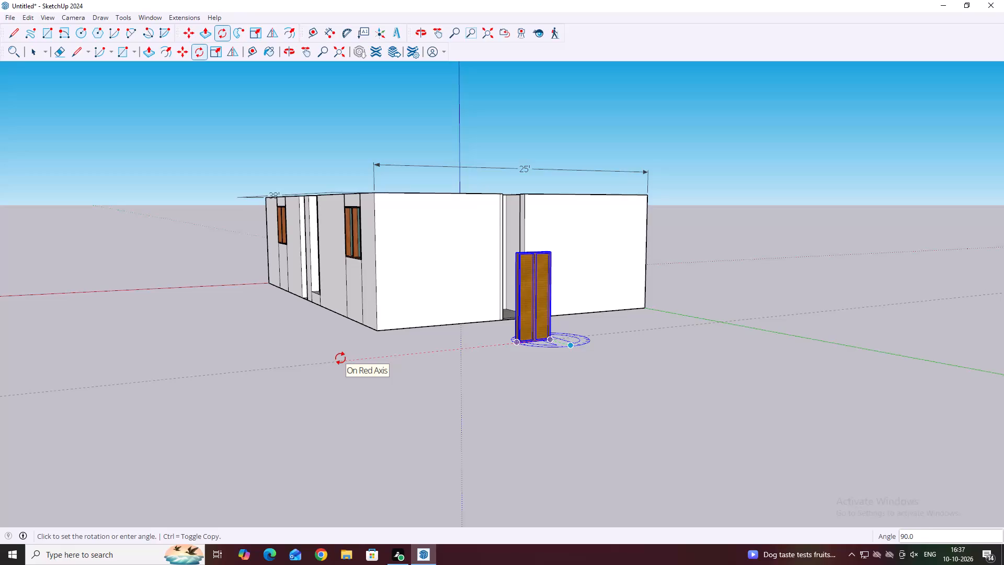
middle_click_drag(510, 364, 443, 409)
key("space")
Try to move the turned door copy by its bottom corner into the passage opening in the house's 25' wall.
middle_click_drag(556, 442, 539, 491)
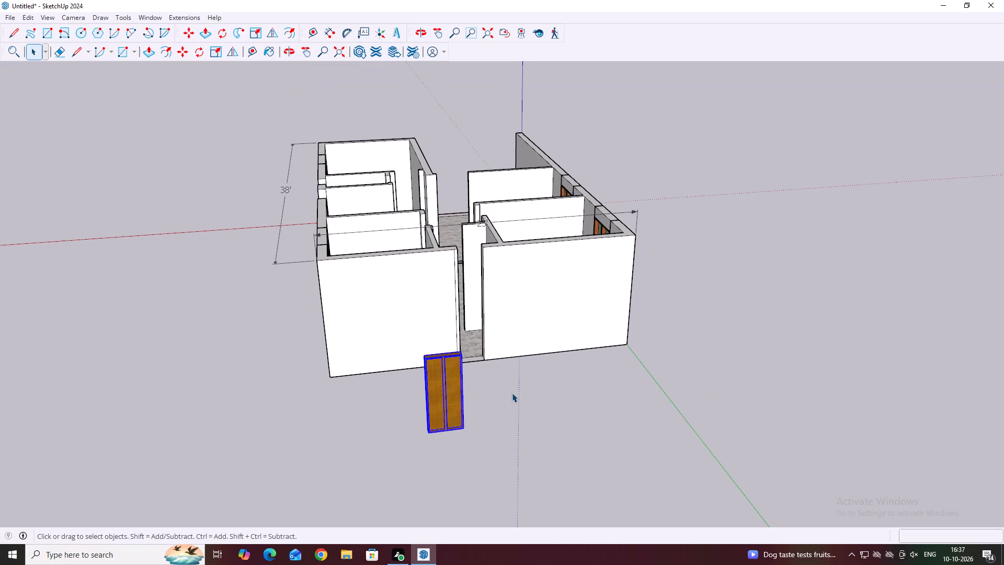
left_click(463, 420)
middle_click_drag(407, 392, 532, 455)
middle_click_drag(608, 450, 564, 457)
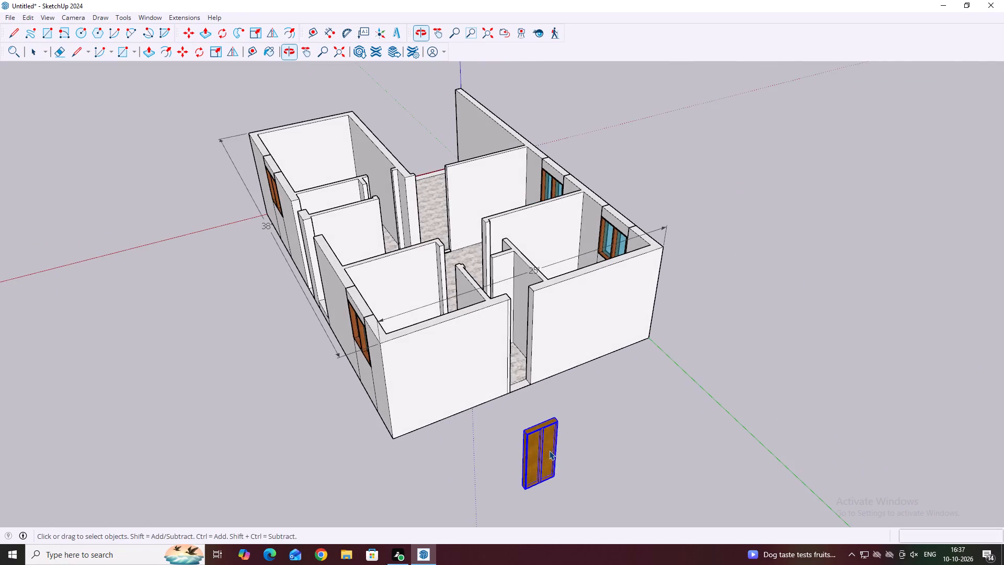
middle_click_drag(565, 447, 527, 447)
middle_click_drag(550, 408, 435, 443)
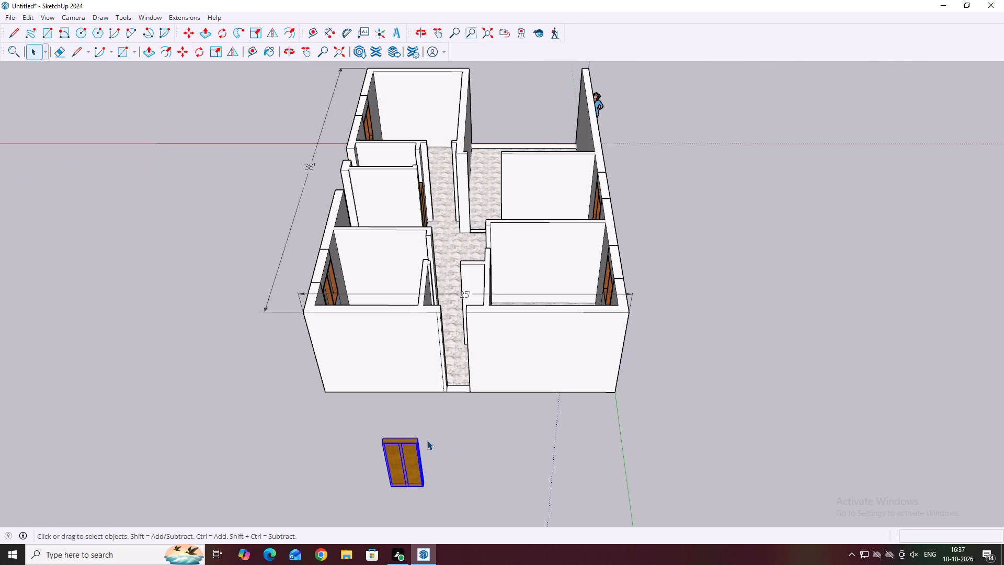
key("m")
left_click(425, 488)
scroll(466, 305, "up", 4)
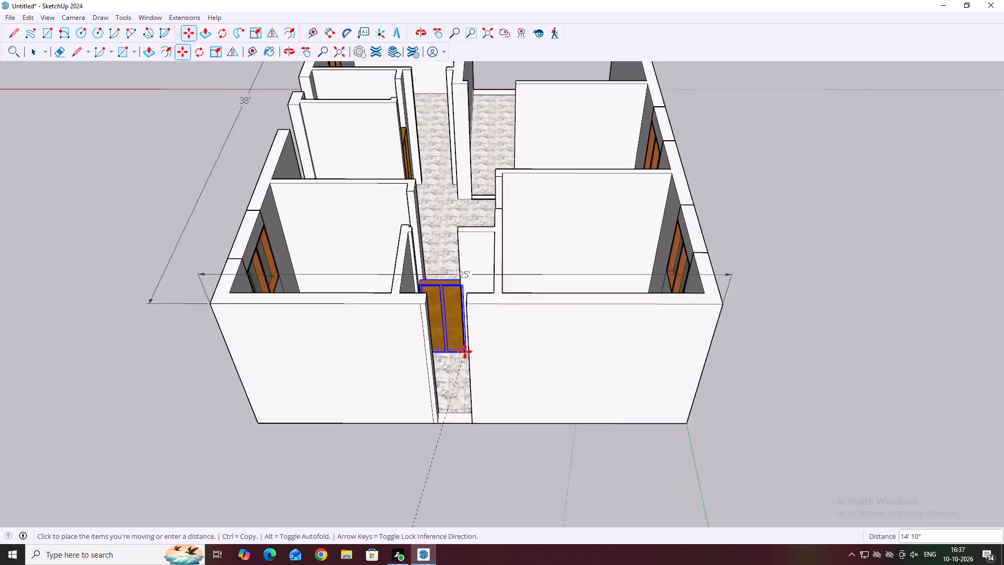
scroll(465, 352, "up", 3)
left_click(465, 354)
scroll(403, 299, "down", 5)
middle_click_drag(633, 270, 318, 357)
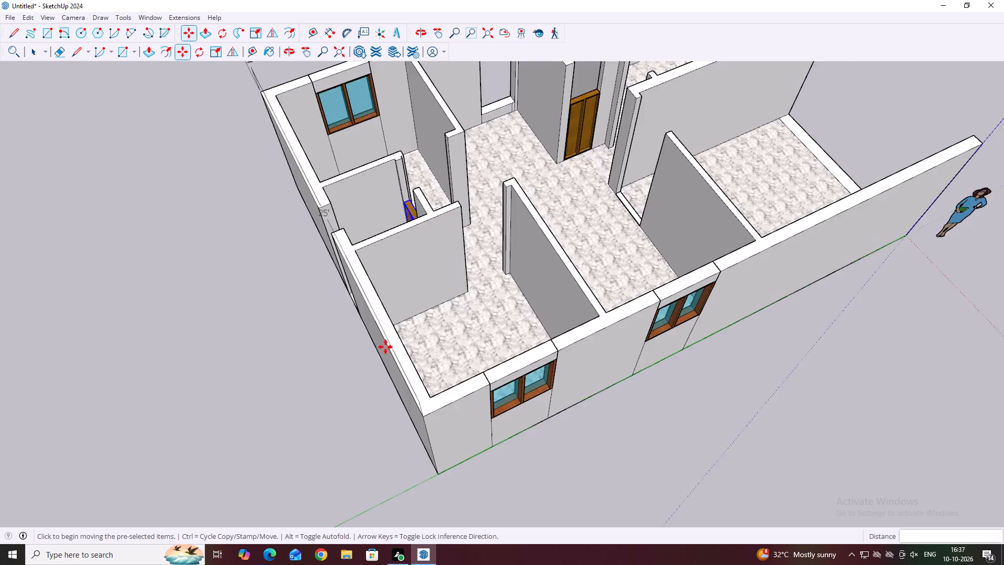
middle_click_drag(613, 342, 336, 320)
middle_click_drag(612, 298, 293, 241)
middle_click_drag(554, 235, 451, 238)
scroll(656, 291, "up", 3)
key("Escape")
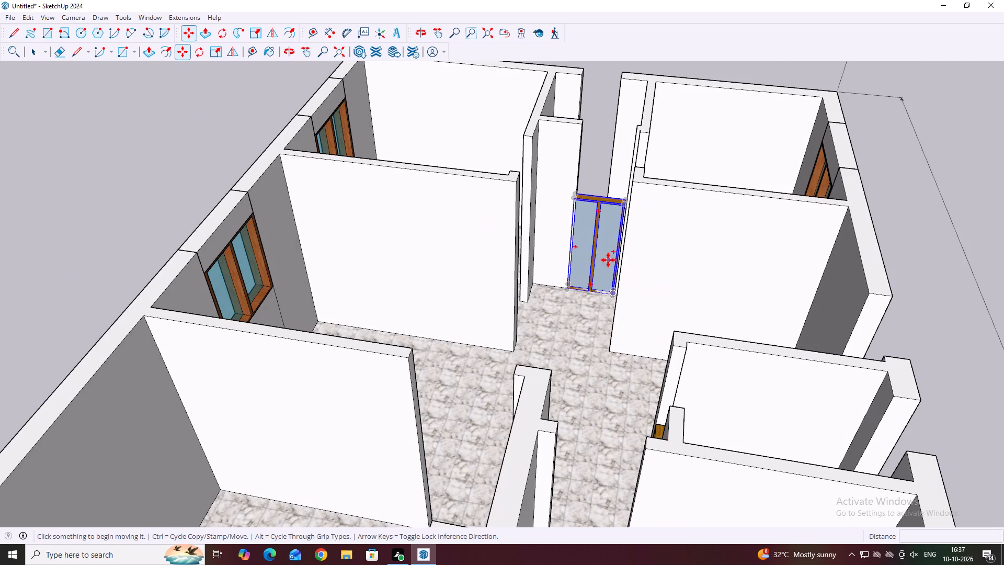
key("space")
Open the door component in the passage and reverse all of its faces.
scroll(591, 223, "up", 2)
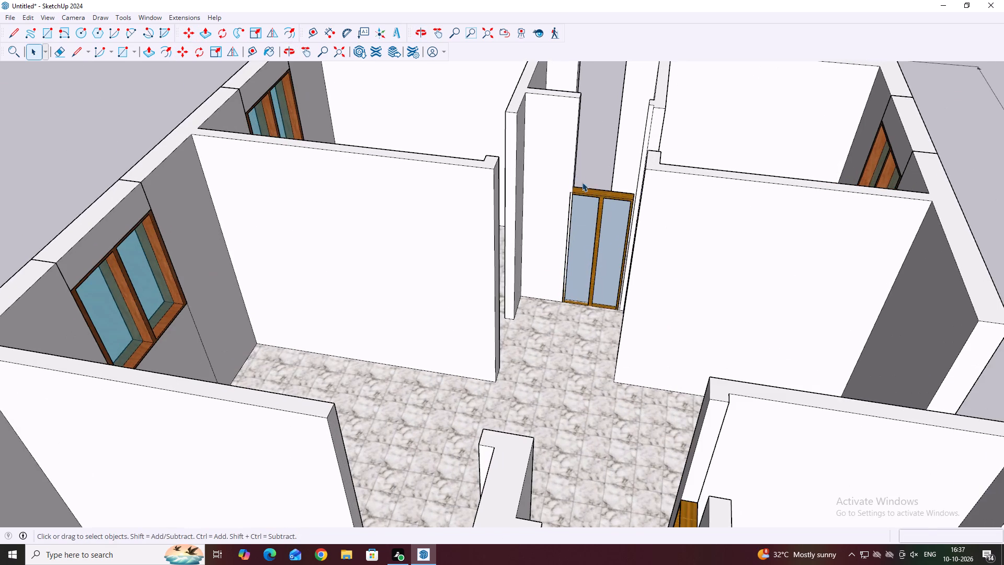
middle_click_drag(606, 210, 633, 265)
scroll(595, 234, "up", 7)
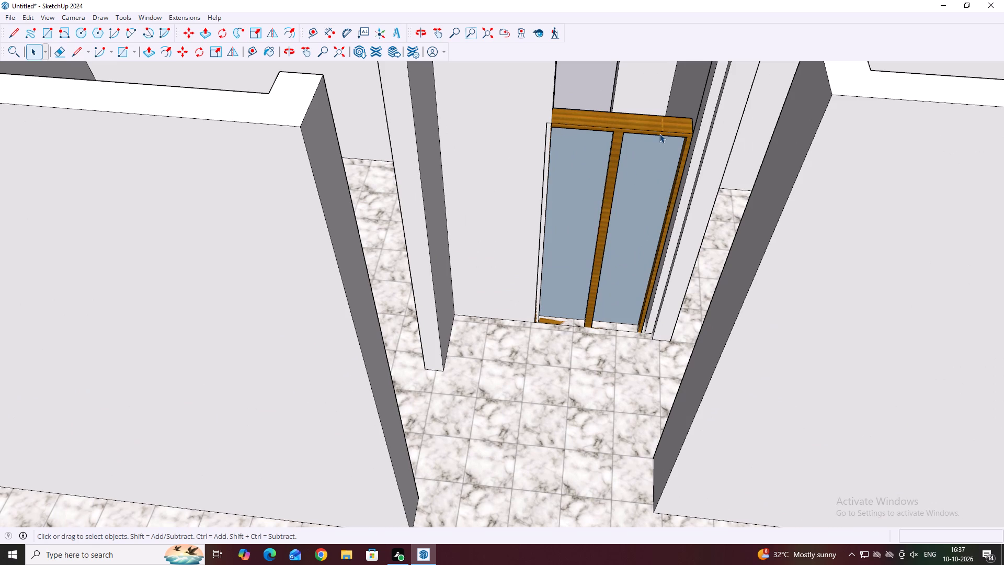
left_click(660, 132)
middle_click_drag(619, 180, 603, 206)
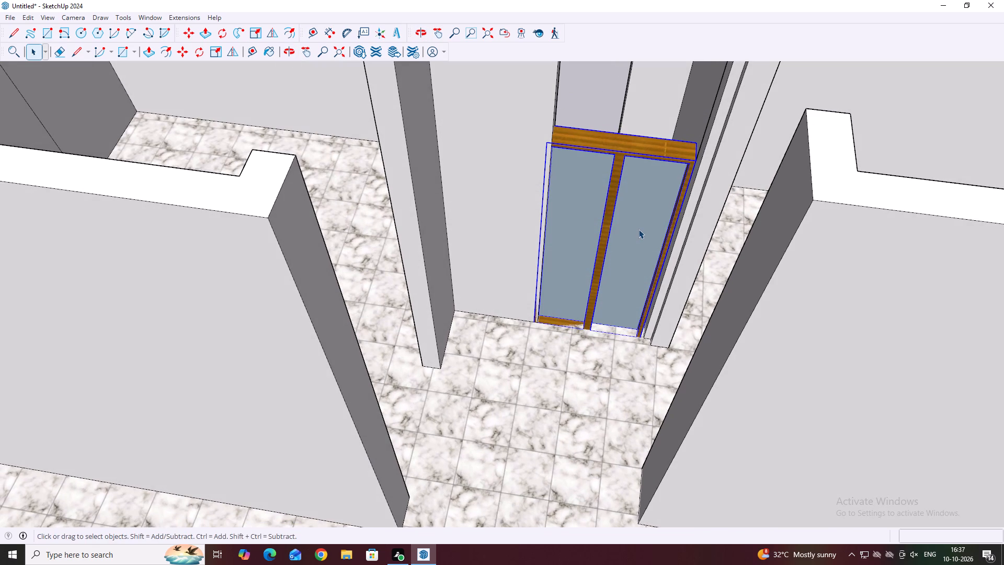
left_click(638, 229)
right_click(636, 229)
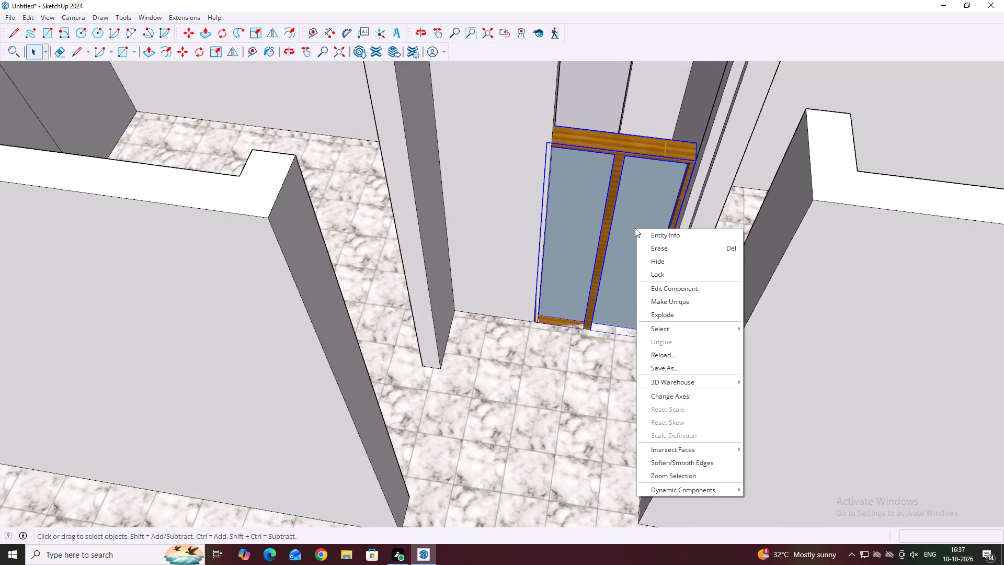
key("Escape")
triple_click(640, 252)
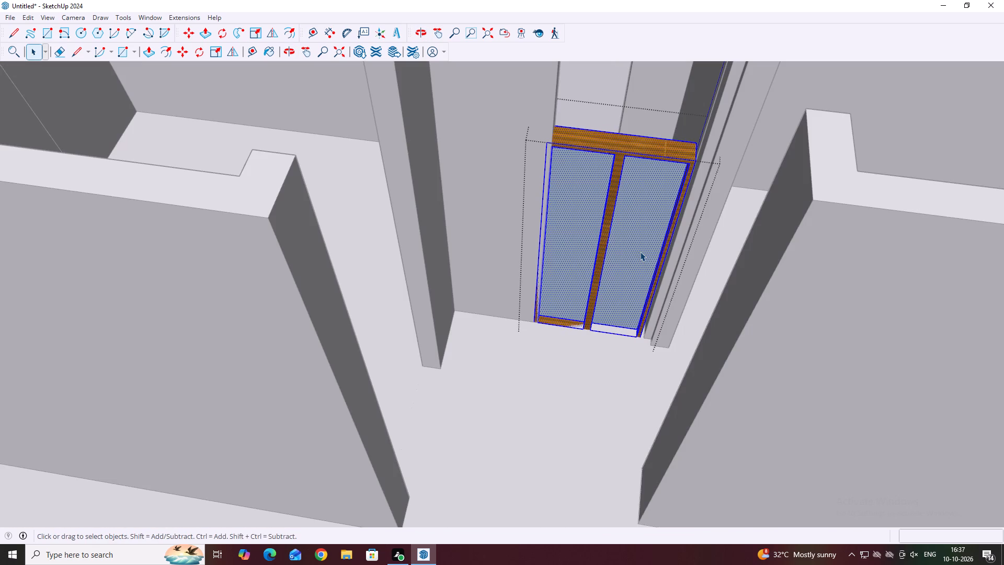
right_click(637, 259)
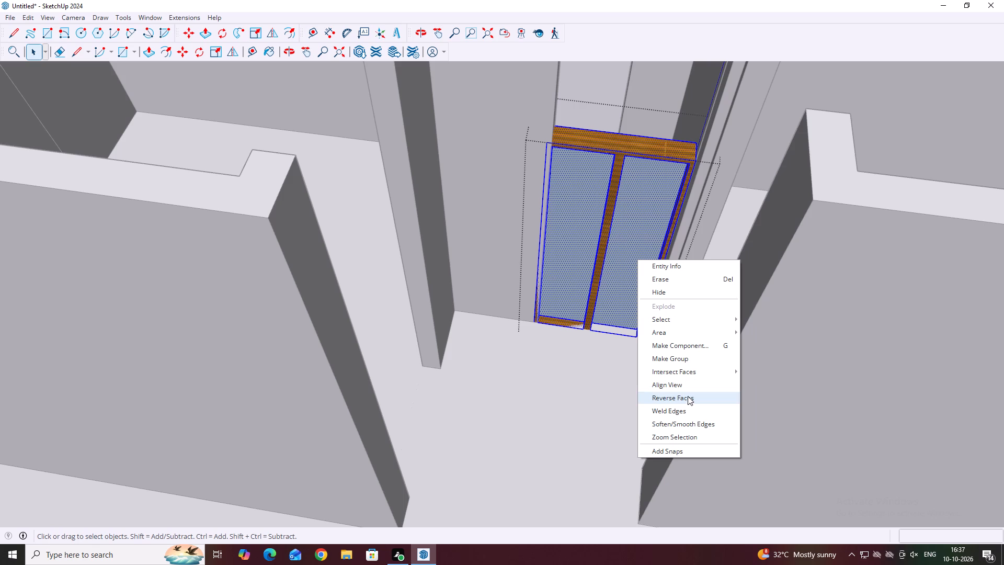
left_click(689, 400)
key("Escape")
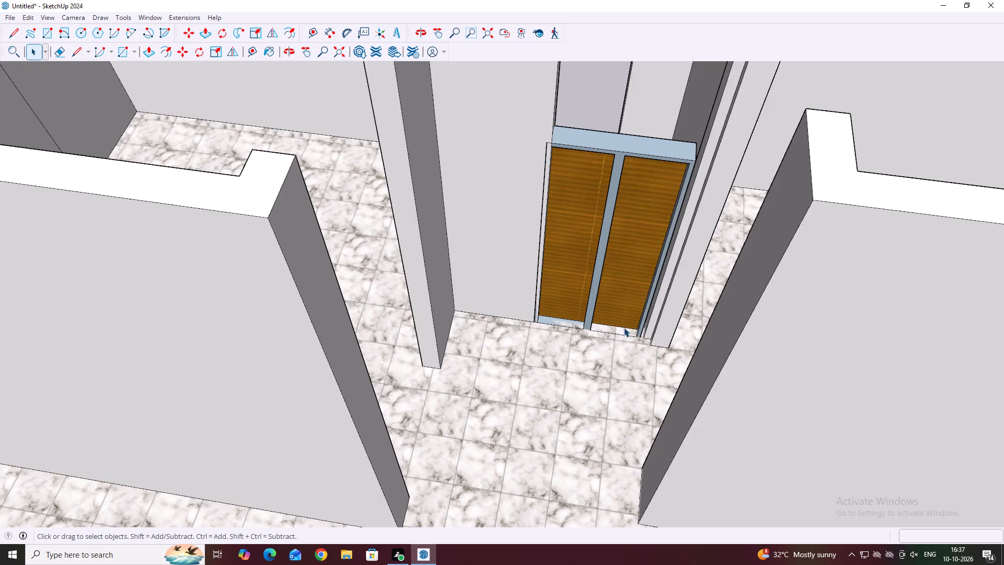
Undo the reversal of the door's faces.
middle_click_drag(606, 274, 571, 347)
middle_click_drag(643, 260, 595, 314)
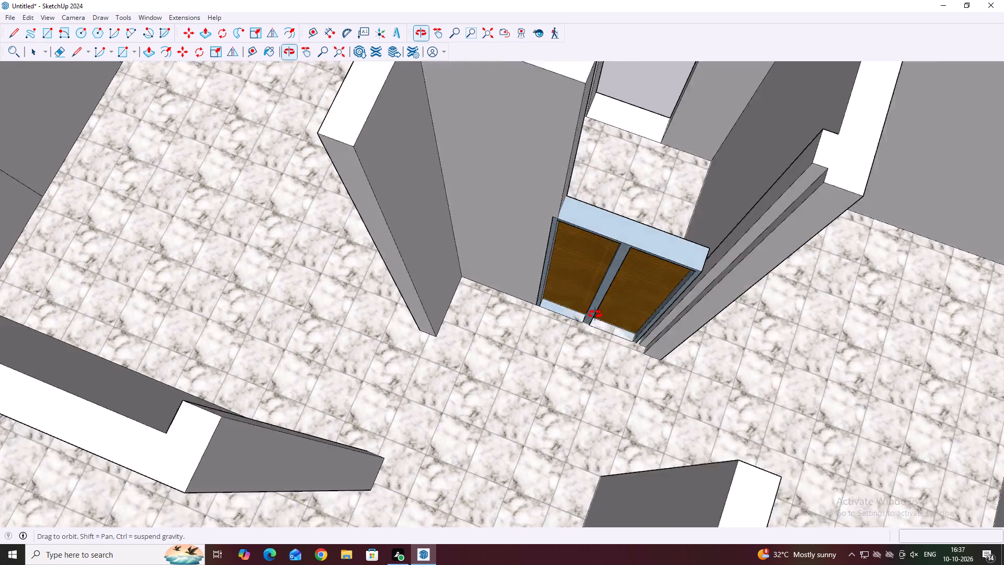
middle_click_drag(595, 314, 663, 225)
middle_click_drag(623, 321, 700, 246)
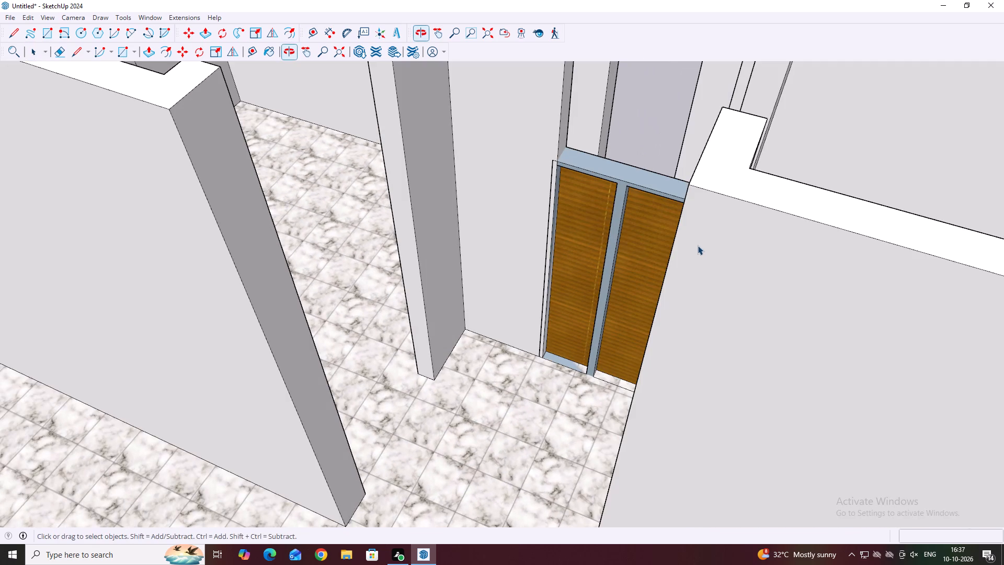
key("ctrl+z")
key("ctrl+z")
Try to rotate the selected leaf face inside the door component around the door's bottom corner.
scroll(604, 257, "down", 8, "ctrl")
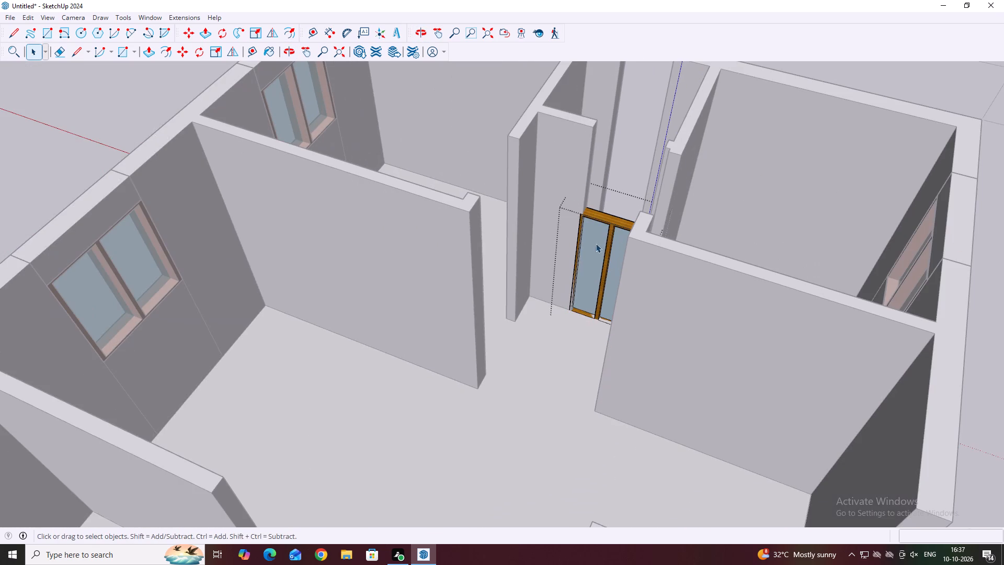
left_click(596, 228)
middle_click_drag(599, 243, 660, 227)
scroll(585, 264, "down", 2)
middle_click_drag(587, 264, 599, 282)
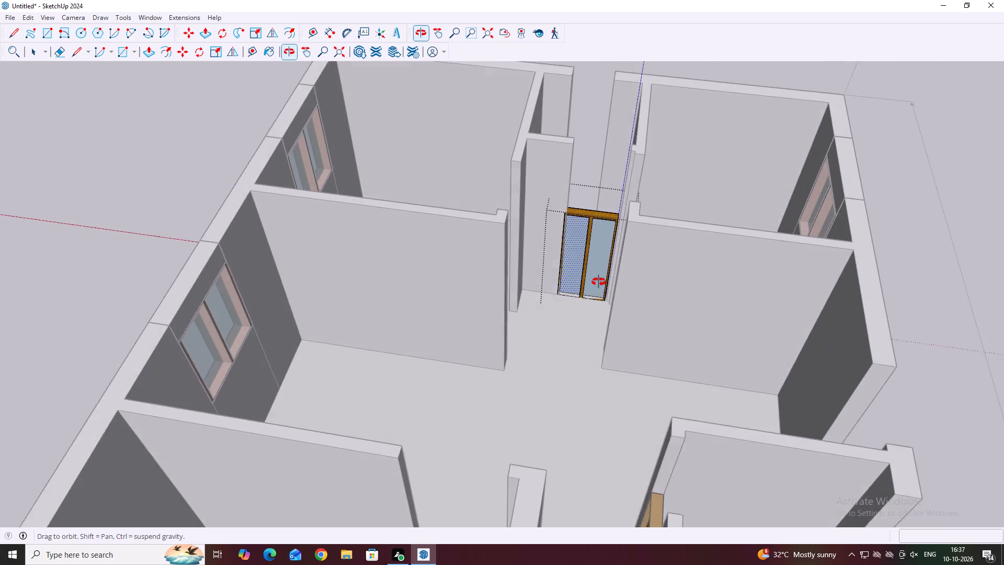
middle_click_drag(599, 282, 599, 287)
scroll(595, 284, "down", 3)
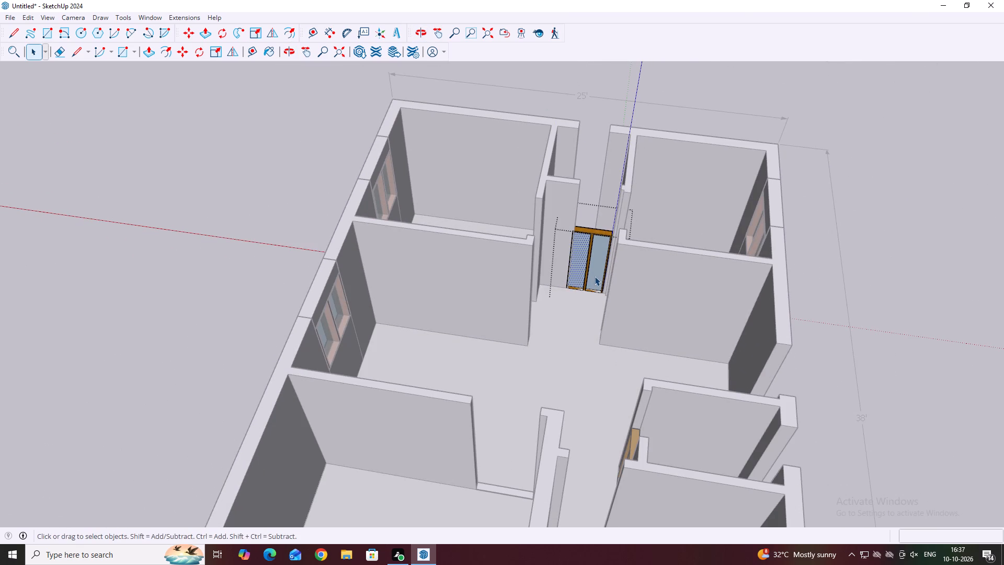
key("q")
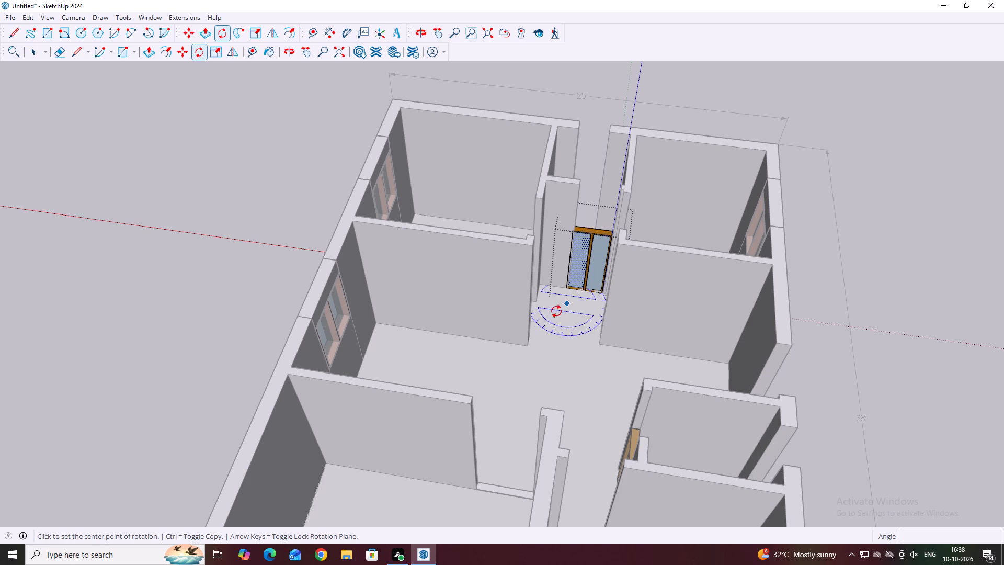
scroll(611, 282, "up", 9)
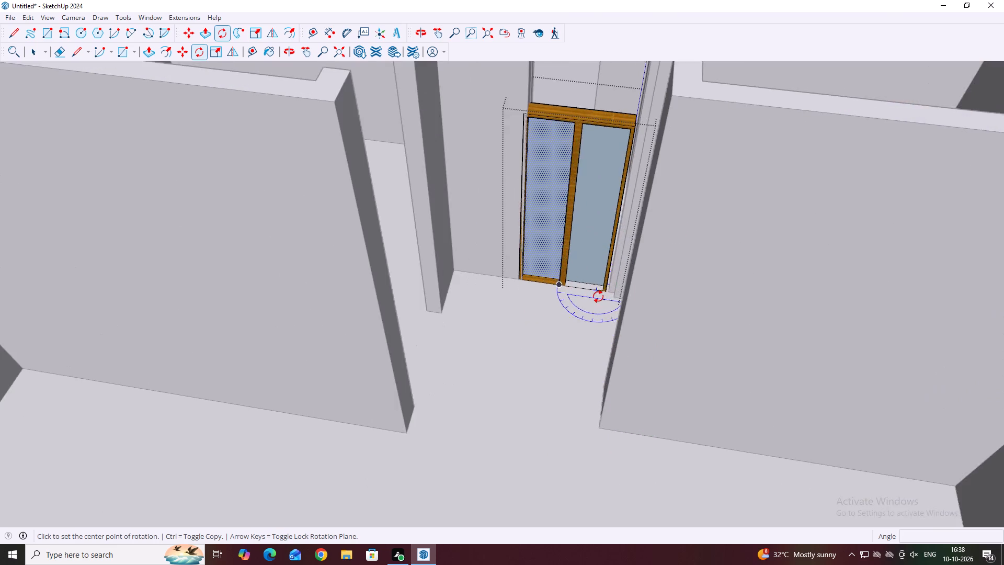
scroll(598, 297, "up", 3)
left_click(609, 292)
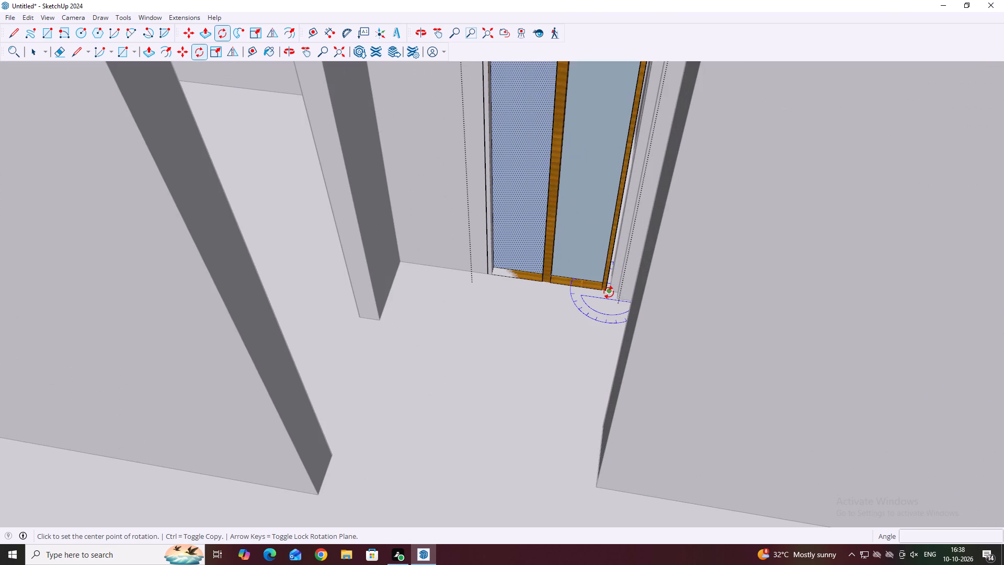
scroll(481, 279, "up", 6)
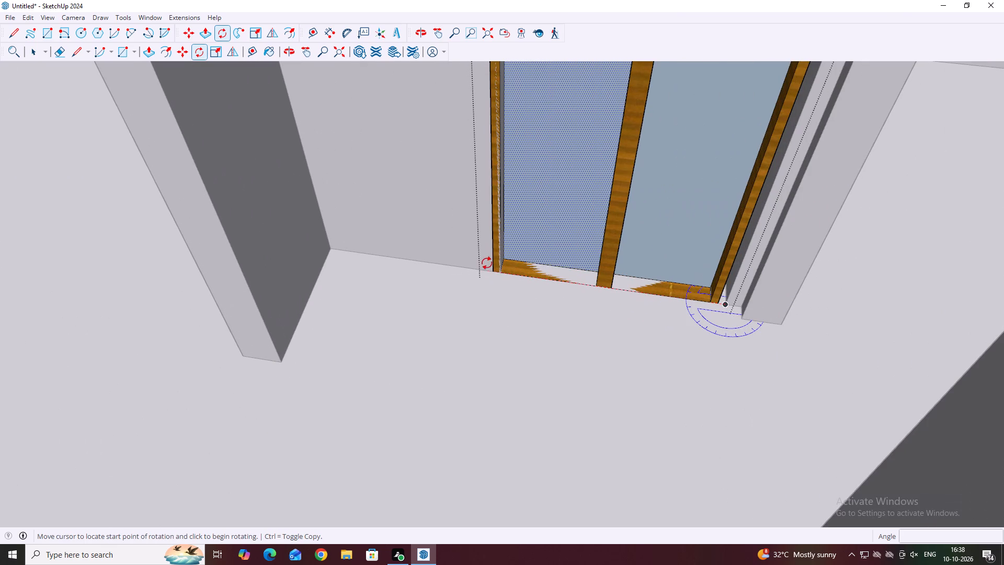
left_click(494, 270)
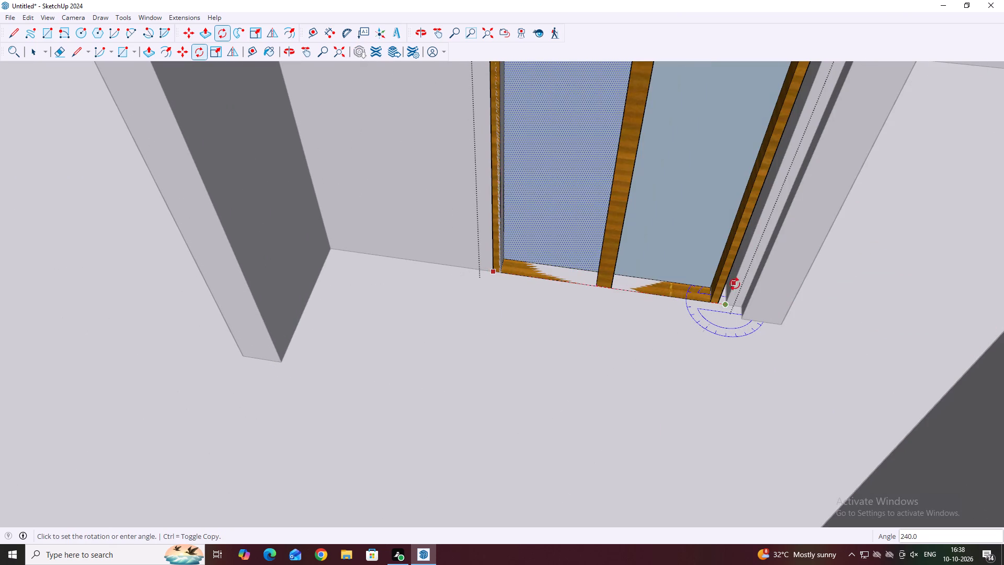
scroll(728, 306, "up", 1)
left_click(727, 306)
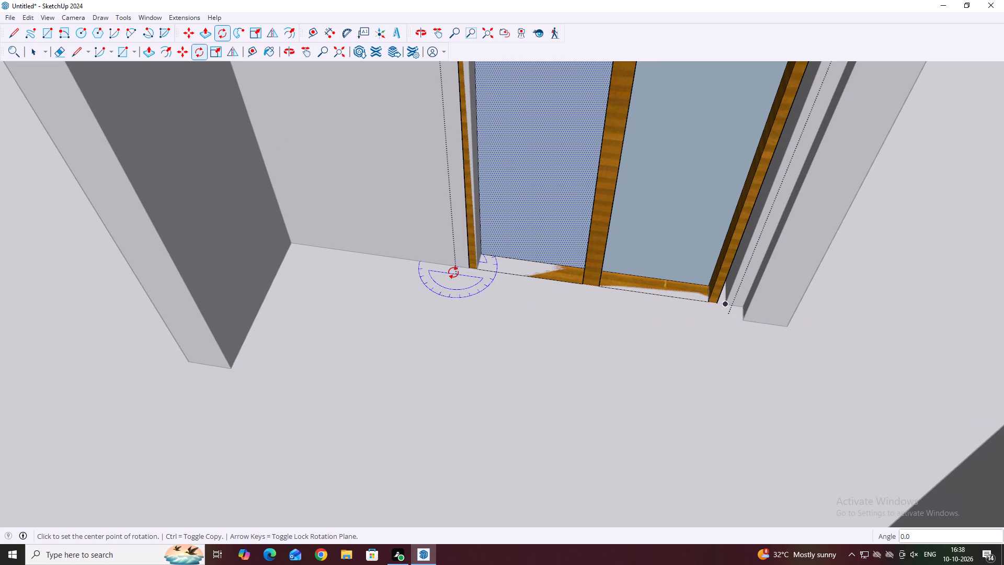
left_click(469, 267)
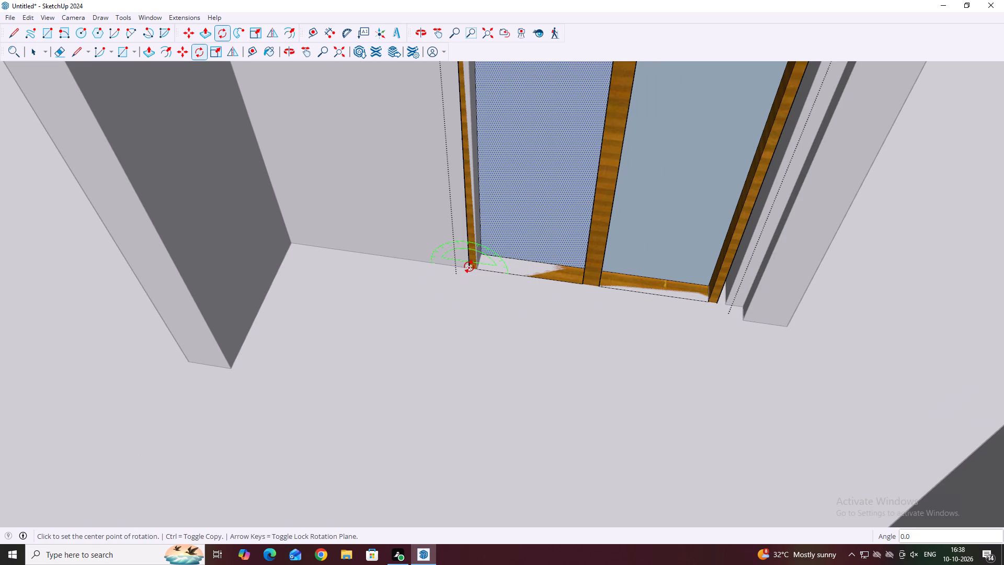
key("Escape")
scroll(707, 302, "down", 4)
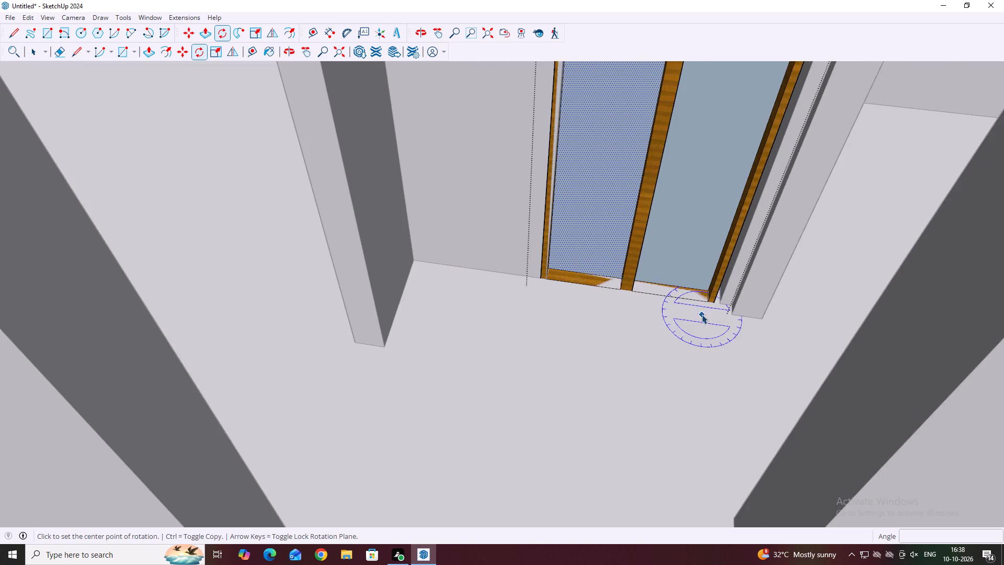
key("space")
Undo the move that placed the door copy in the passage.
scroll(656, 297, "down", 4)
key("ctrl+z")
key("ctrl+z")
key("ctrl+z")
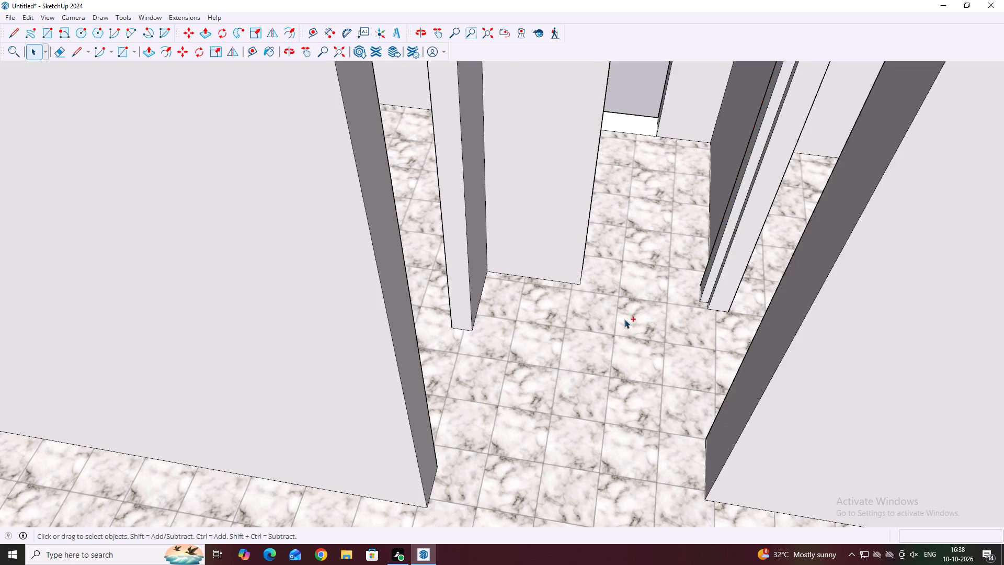
Select the loose two-leaf door standing outside the house, in front of the 25' wall.
scroll(622, 320, "down", 10)
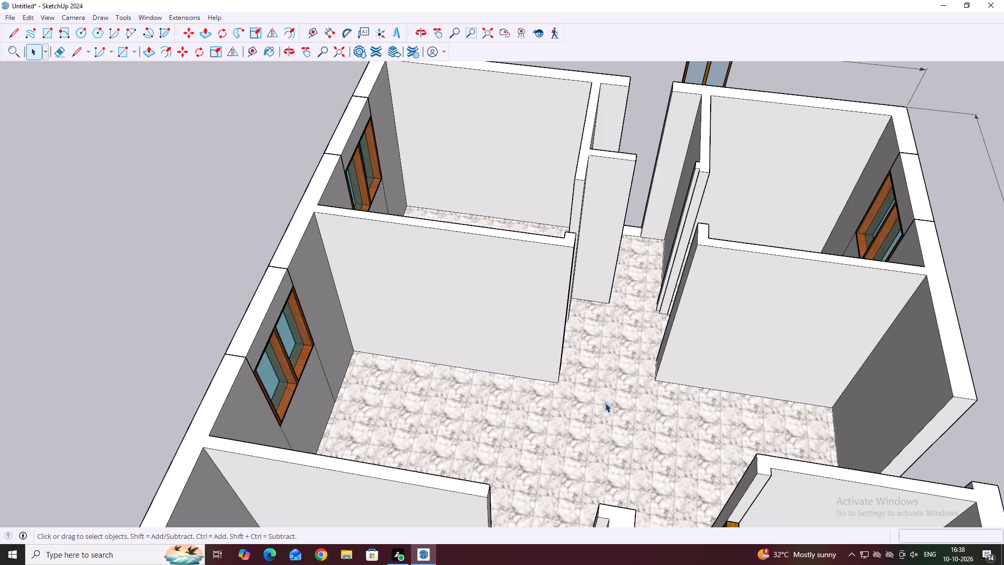
scroll(576, 359, "down", 6)
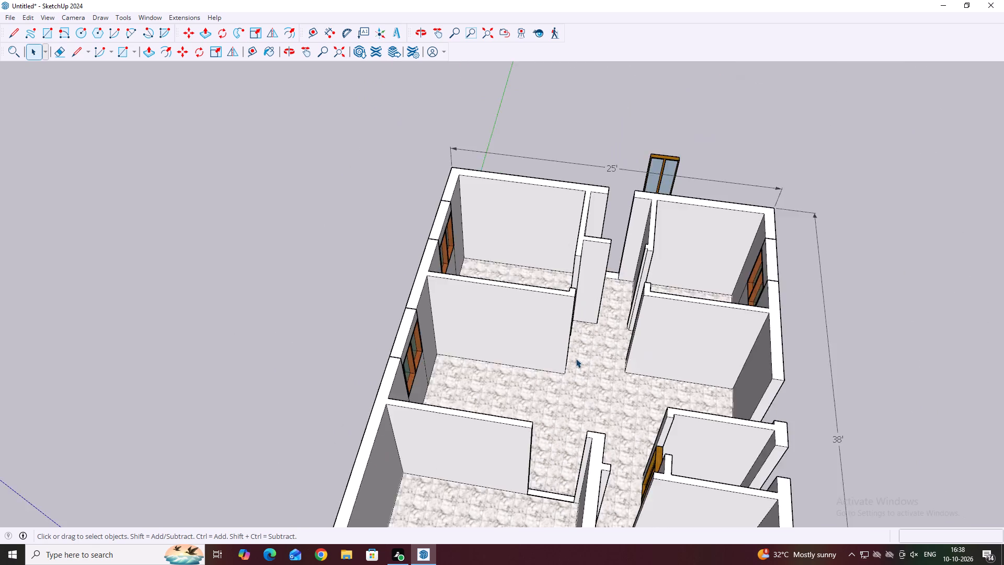
scroll(576, 358, "down", 4)
middle_click_drag(760, 304, 610, 286)
middle_click_drag(770, 344, 589, 303)
middle_click_drag(711, 336, 594, 306)
middle_click_drag(766, 399, 520, 350)
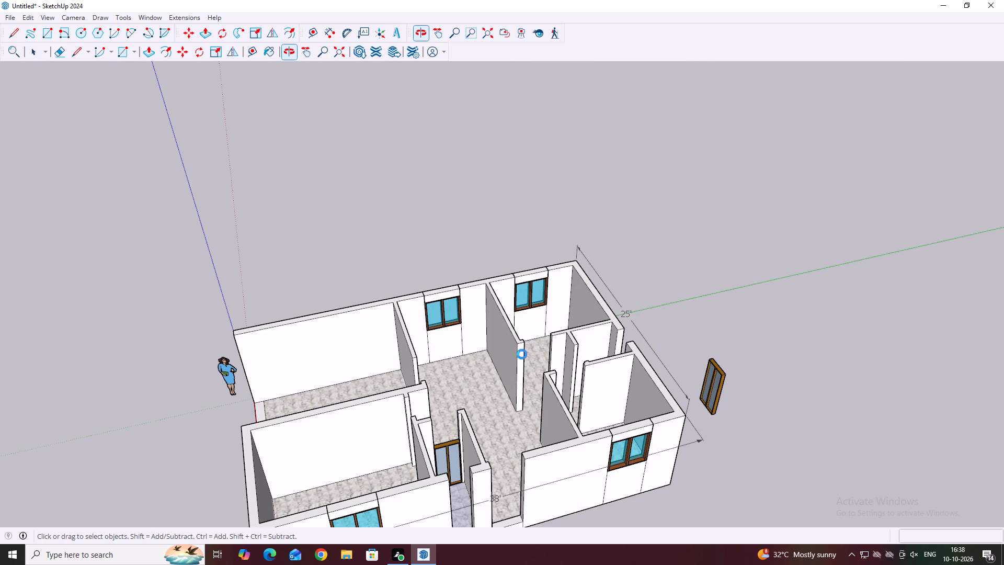
middle_click_drag(783, 372, 623, 380)
scroll(669, 430, "down", 6)
scroll(840, 388, "down", 6)
middle_click_drag(818, 387, 811, 389)
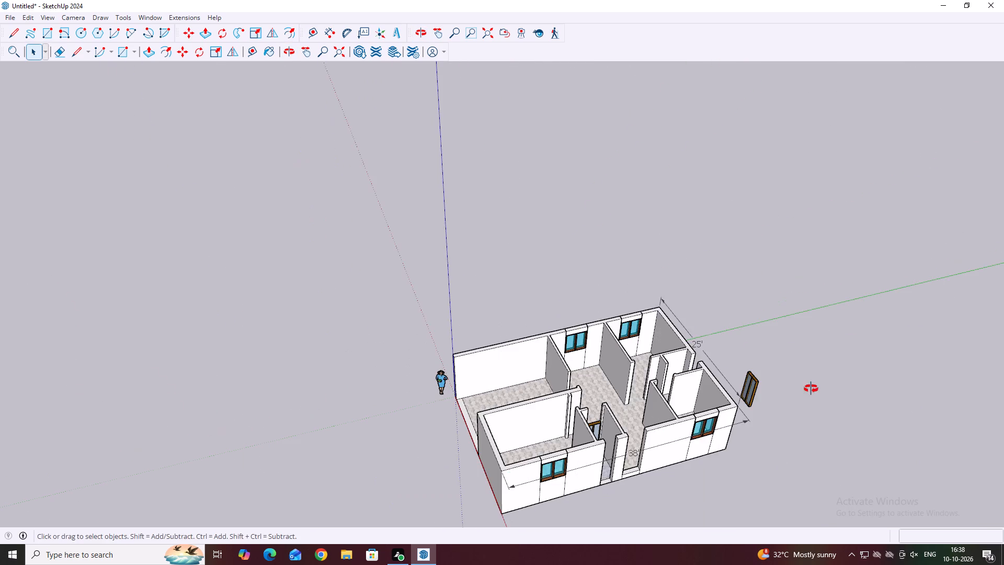
middle_click_drag(811, 389, 514, 327)
middle_click_drag(671, 446, 593, 370)
scroll(573, 508, "down", 3)
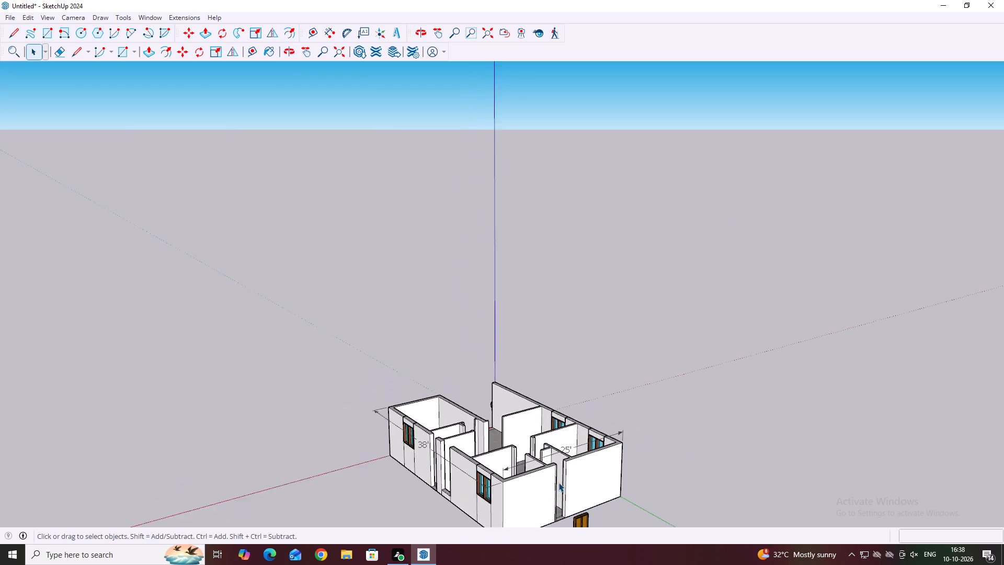
scroll(558, 482, "down", 8)
scroll(579, 516, "up", 14)
left_click_drag(627, 437, 580, 478)
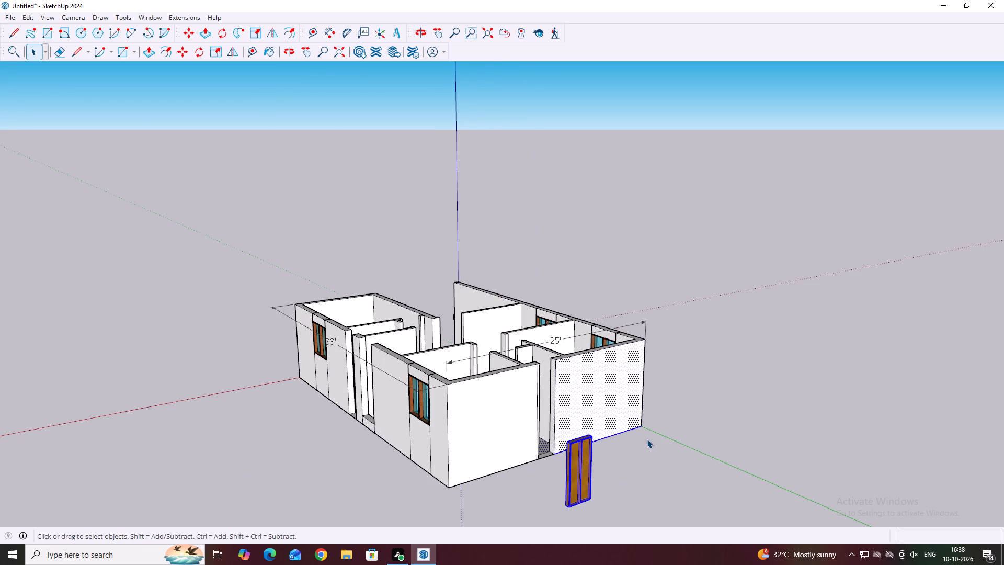
key("Escape")
left_click(732, 460)
scroll(563, 479, "up", 2)
middle_click(562, 479)
left_click_drag(635, 474, 621, 471)
left_click(557, 470)
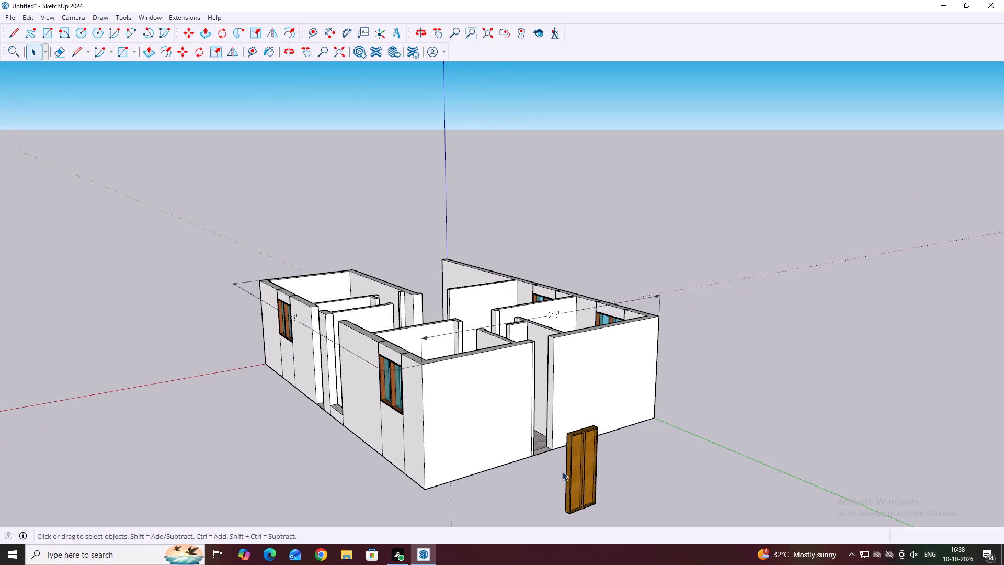
left_click(594, 474)
scroll(623, 468, "down", 3)
middle_click_drag(656, 460, 650, 482)
scroll(651, 481, "down", 1)
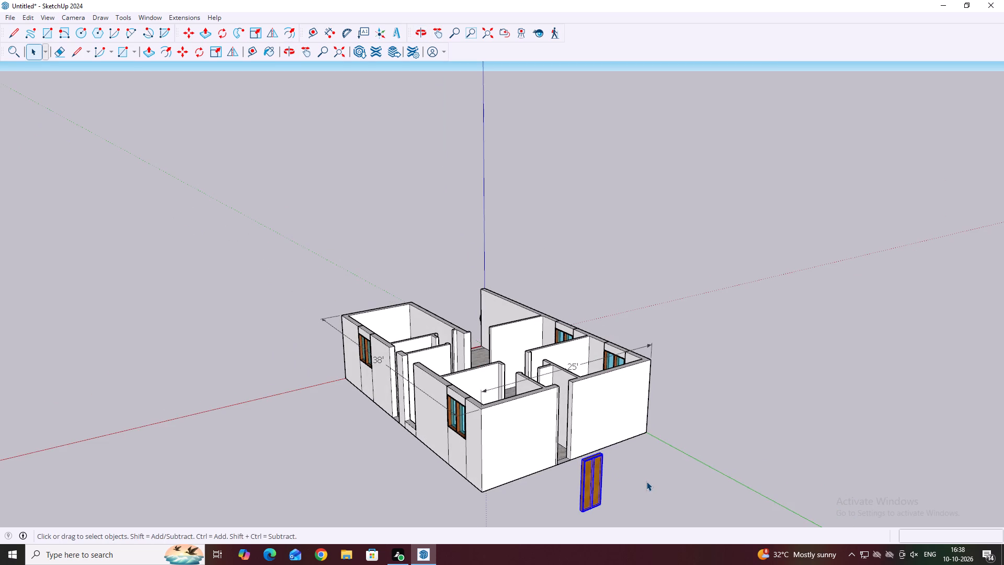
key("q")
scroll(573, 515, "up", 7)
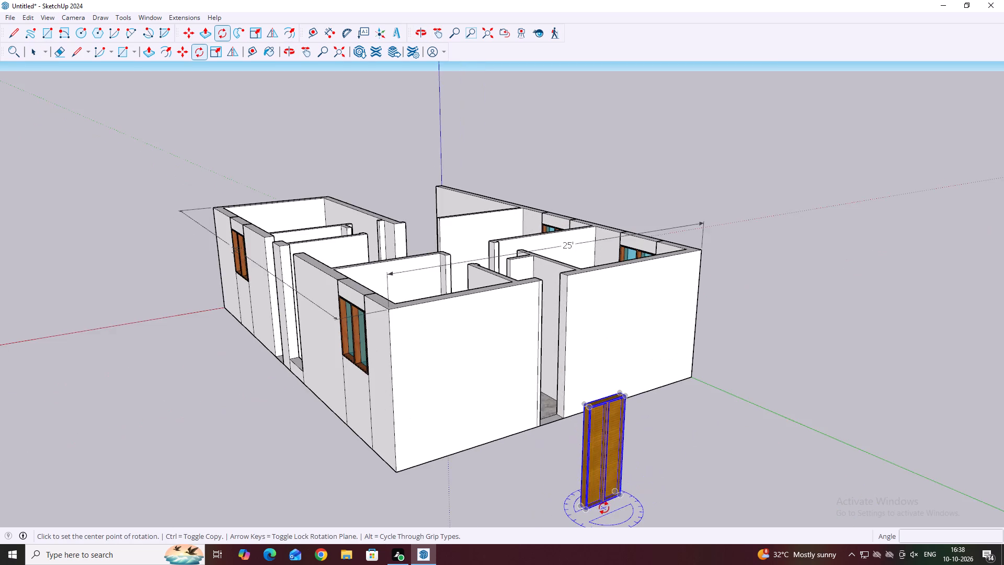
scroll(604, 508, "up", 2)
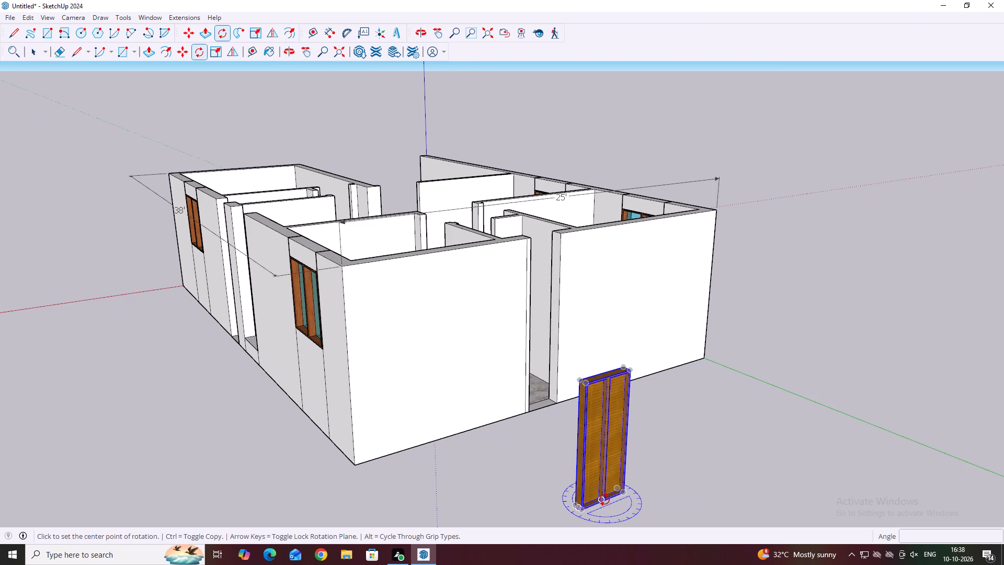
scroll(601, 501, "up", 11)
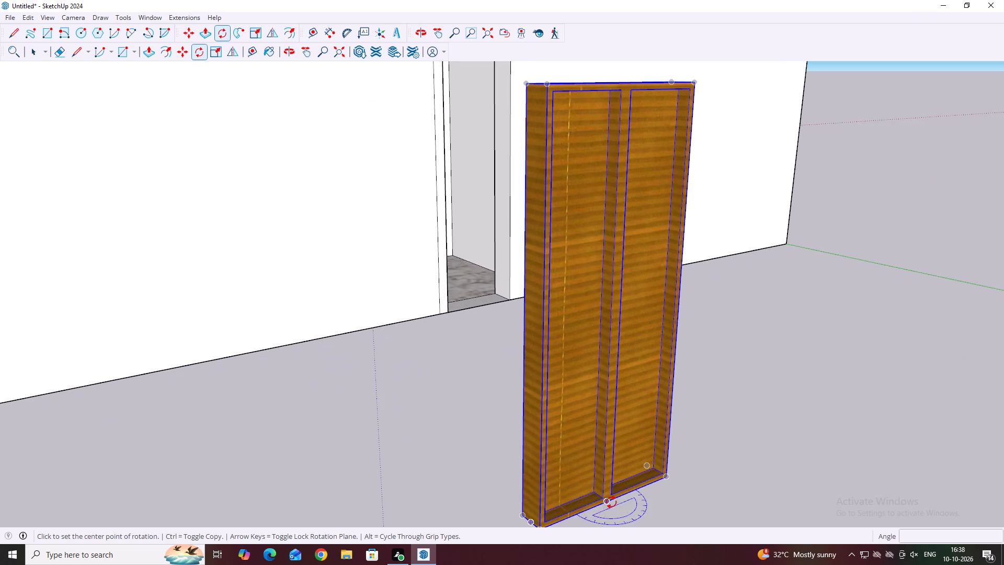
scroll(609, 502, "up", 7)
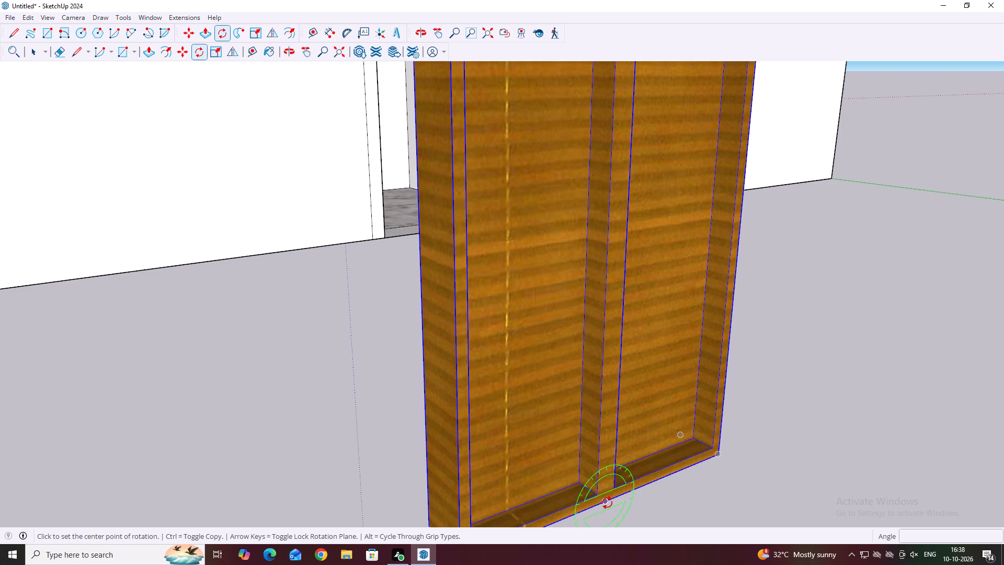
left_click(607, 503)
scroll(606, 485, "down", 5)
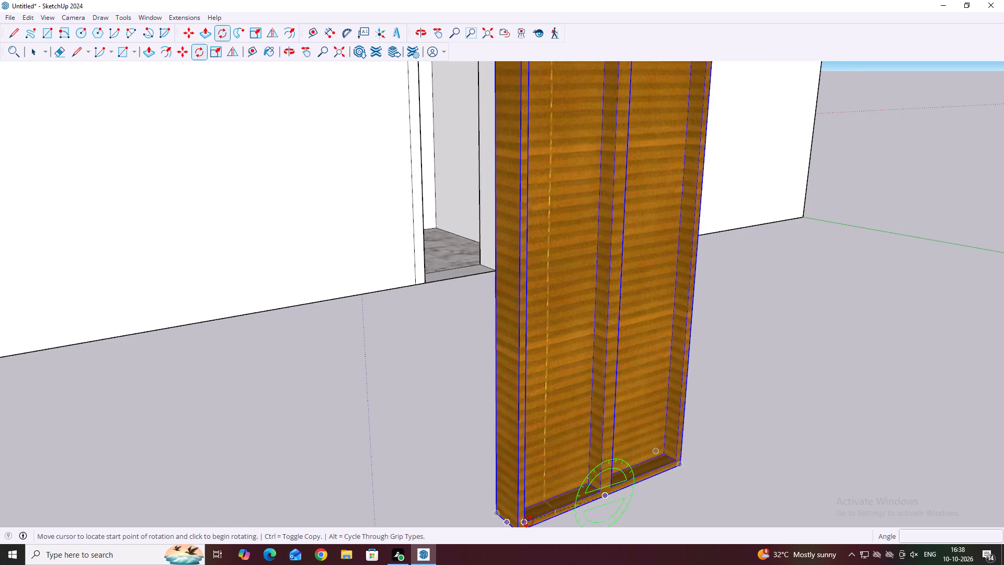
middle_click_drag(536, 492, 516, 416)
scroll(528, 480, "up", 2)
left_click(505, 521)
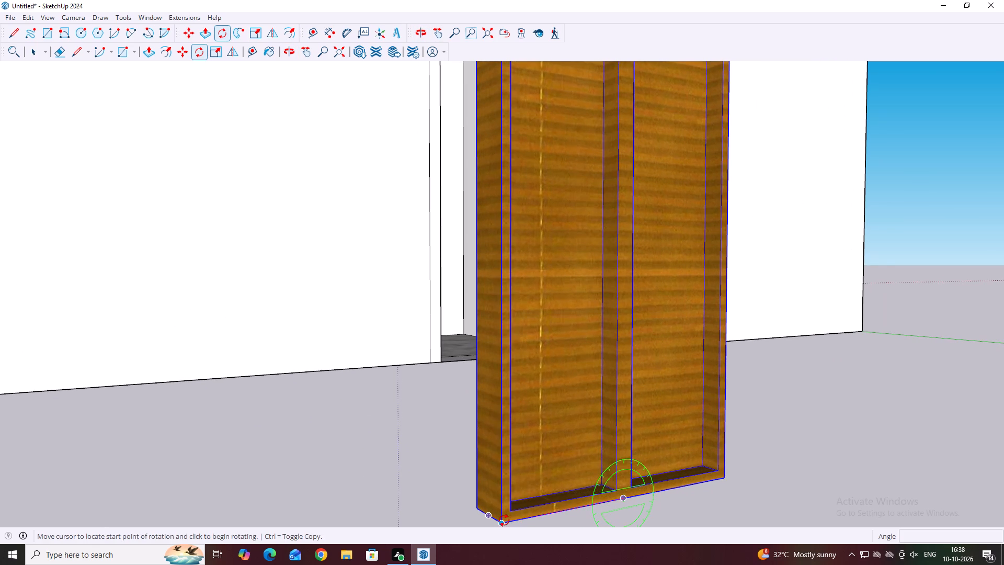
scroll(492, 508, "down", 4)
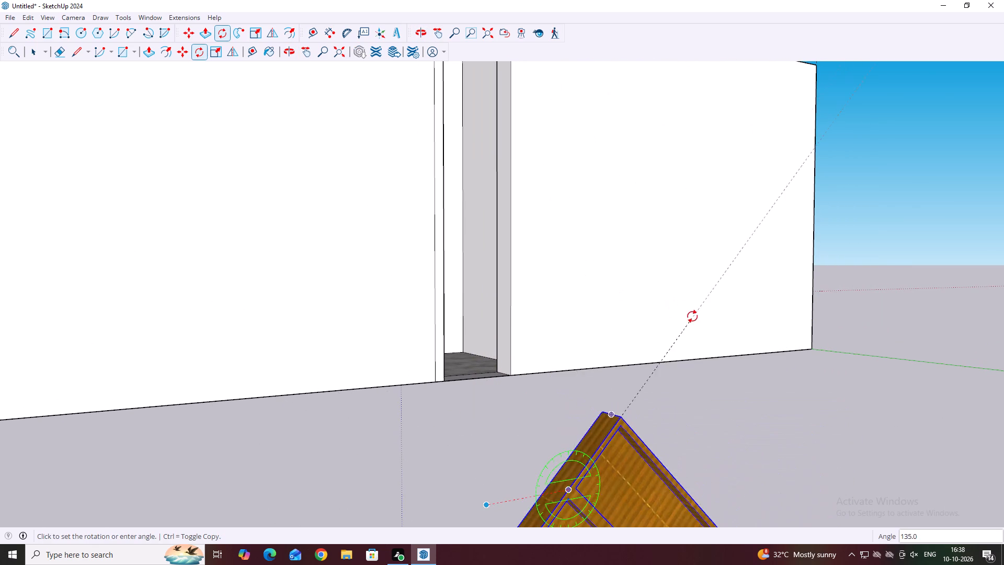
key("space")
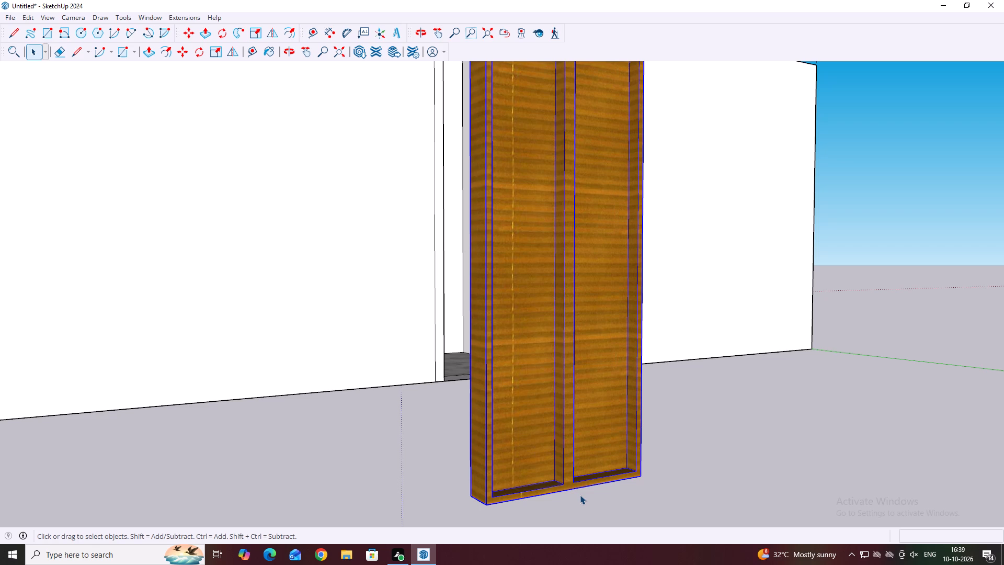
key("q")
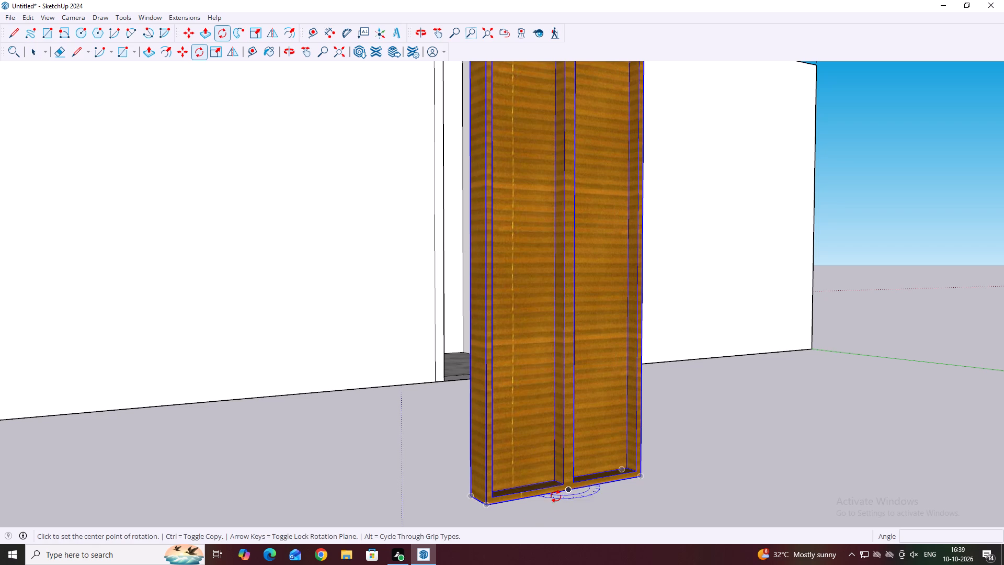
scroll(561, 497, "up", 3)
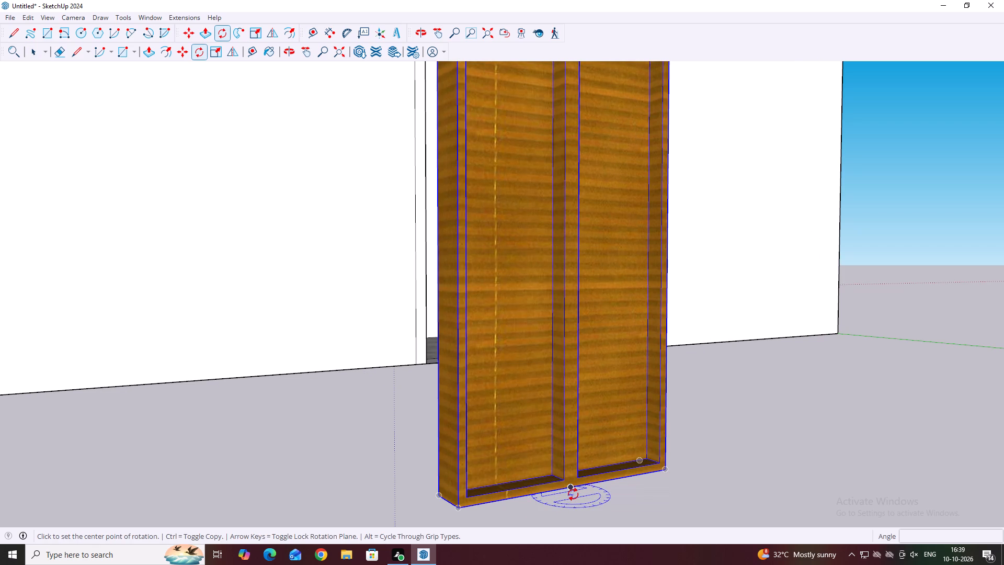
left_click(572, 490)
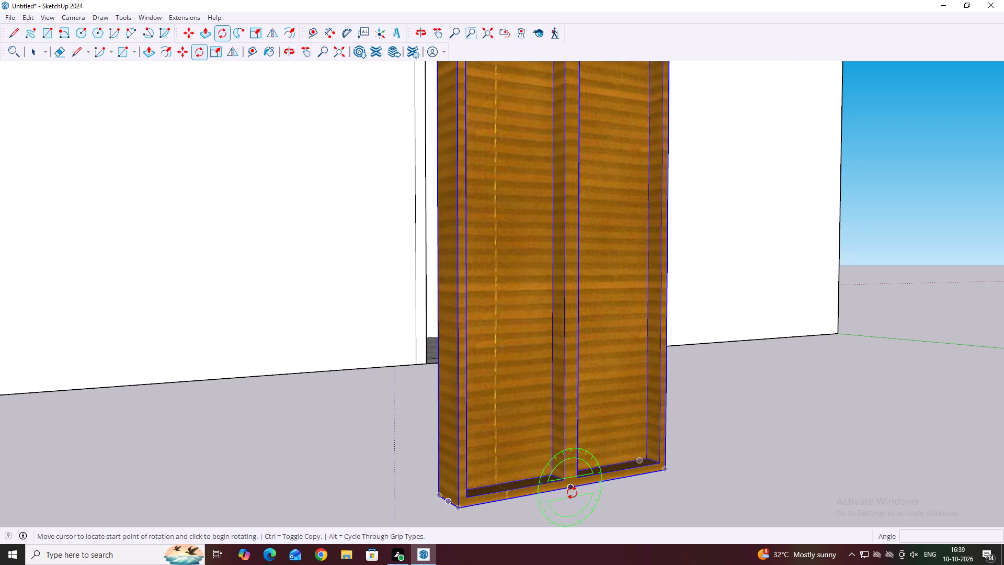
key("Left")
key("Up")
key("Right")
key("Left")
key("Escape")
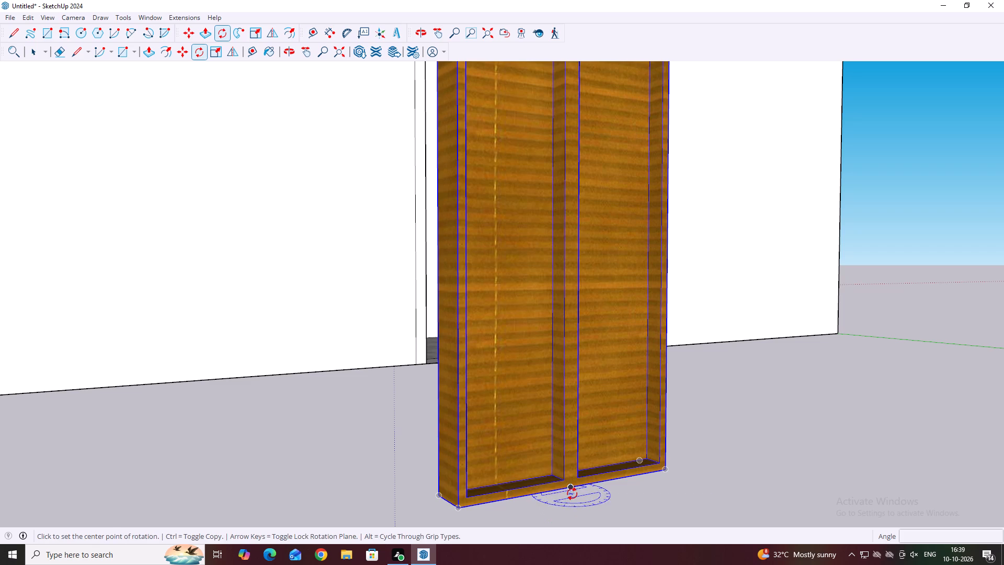
Rotate the selected door 180 degrees horizontally about its bottom corner so its glazed side faces outward.
scroll(572, 494, "up", 3)
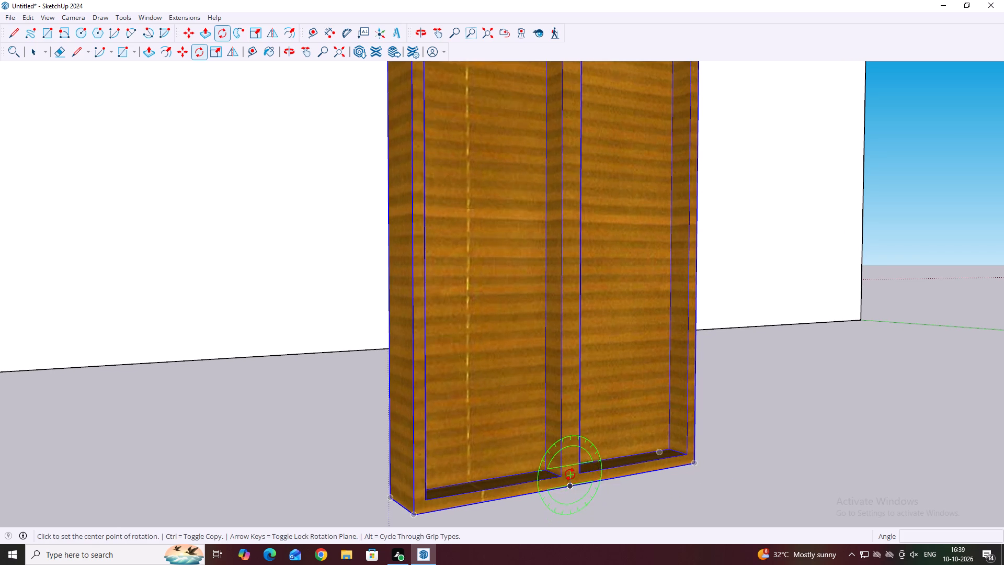
left_click(681, 473)
scroll(702, 464, "up", 3)
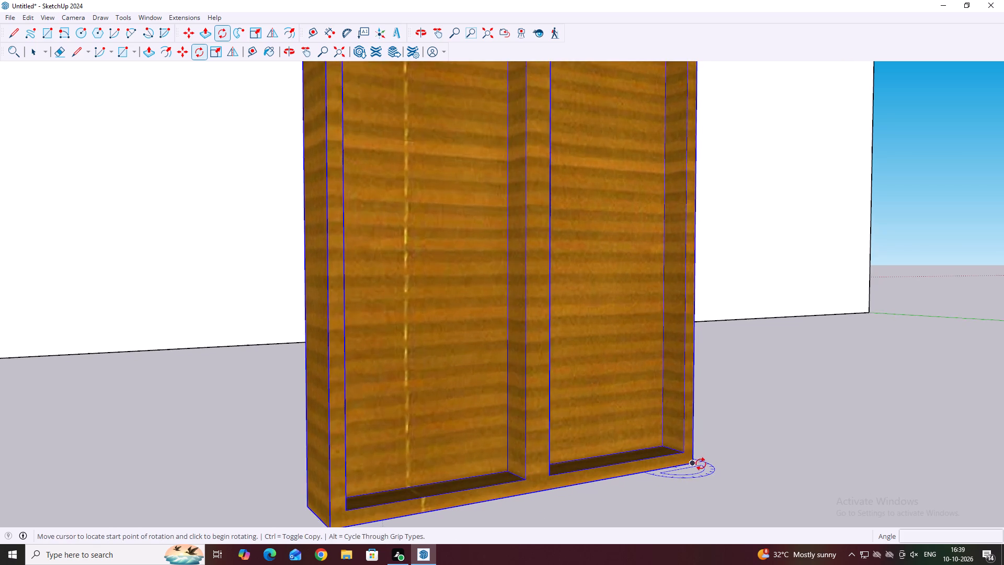
scroll(701, 464, "up", 4)
left_click(693, 460)
scroll(564, 475, "down", 4)
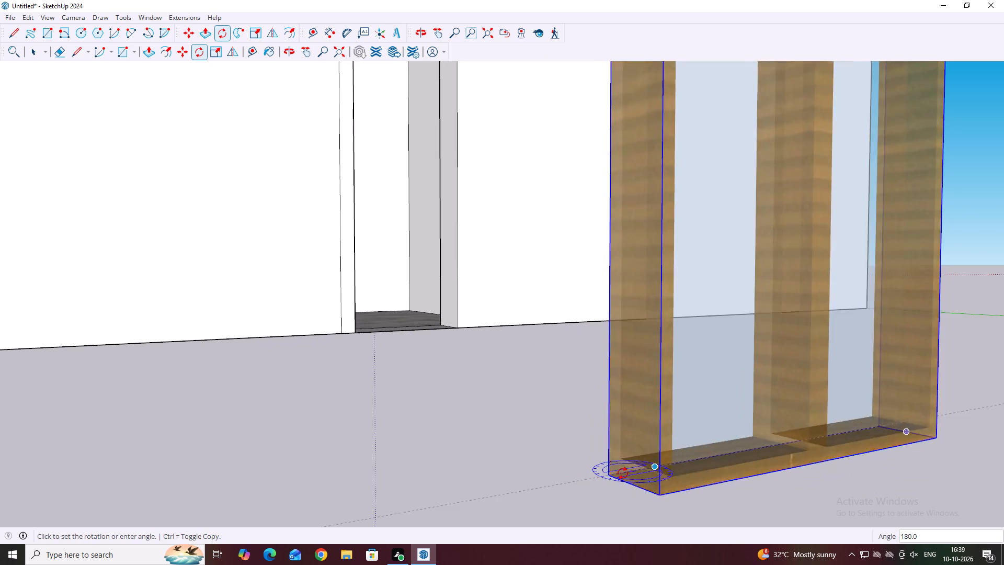
scroll(628, 473, "down", 3)
scroll(740, 459, "down", 4)
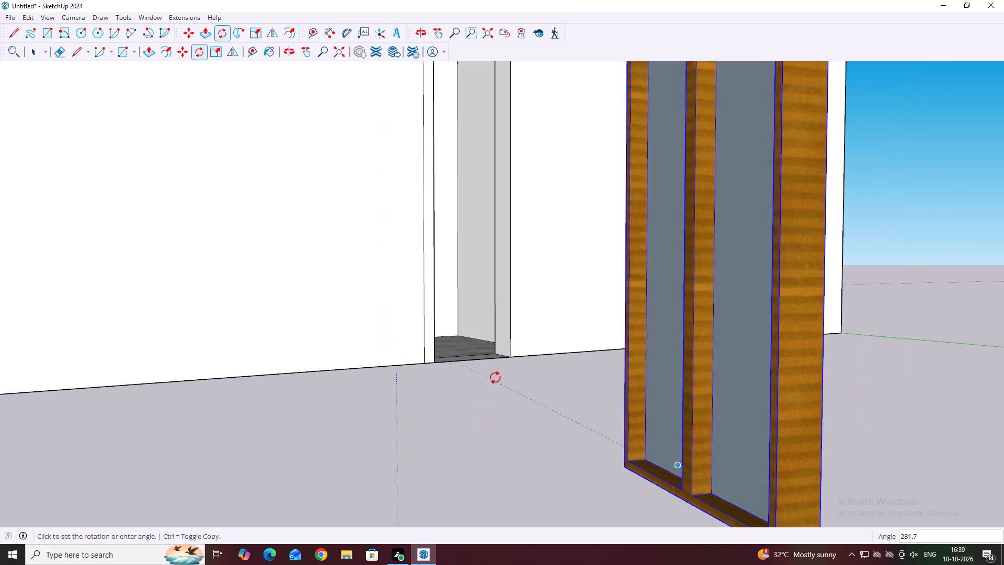
scroll(721, 439, "down", 1)
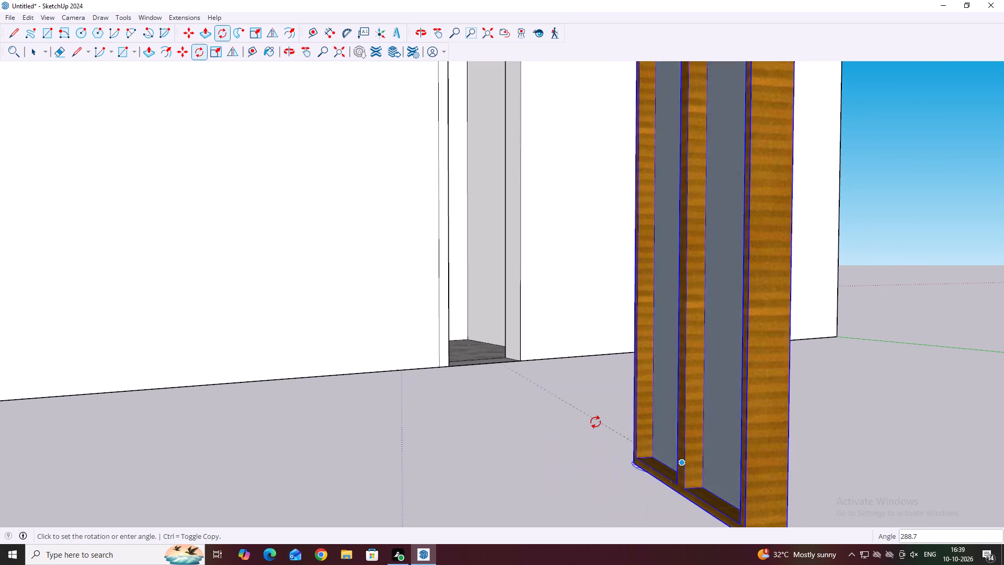
scroll(602, 427, "down", 3)
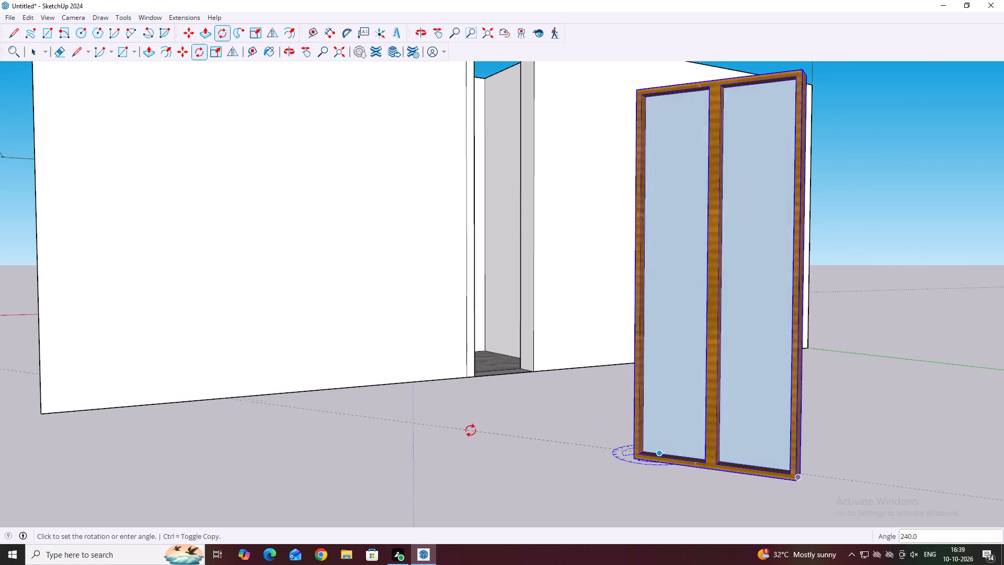
middle_click_drag(847, 398, 768, 422)
scroll(761, 423, "down", 3)
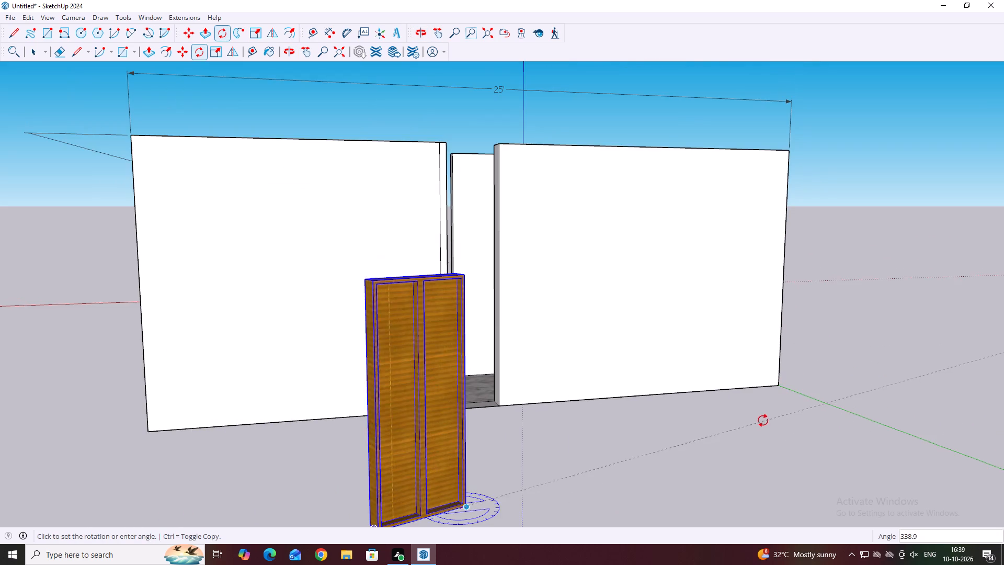
scroll(764, 421, "down", 3)
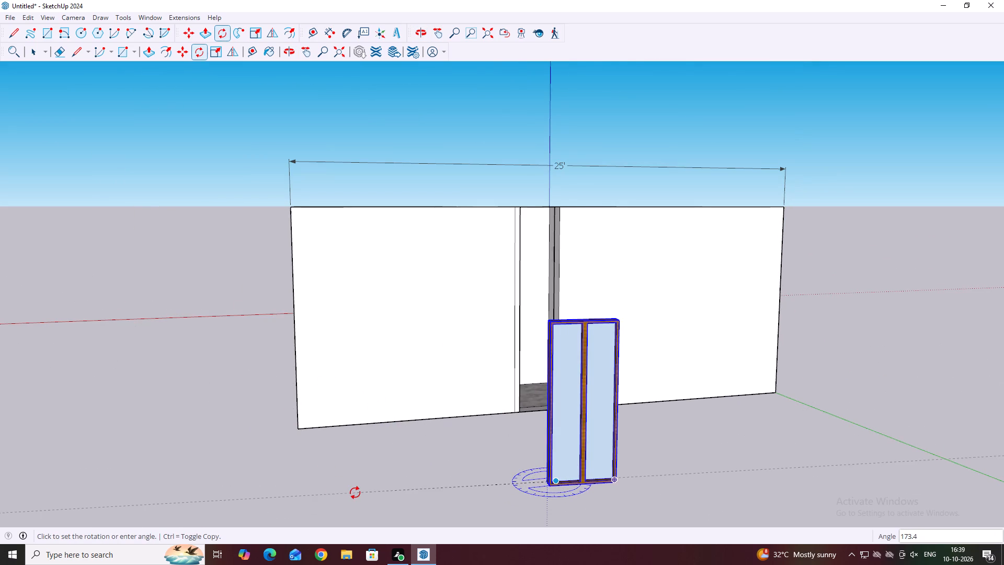
scroll(352, 487, "up", 2)
scroll(339, 496, "down", 1)
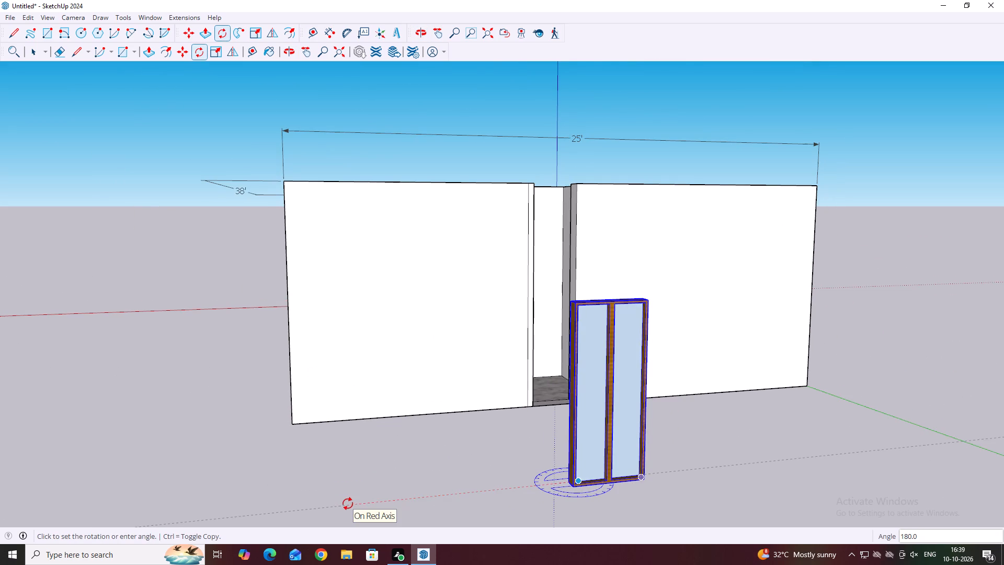
left_click(348, 504)
key("space")
left_click(654, 458)
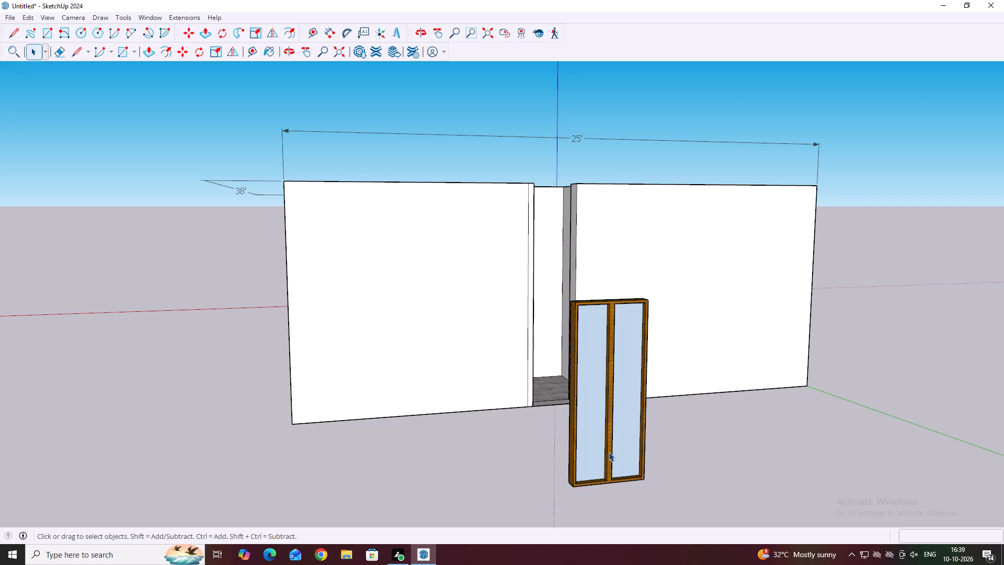
Move the loose two-leaf door by its bottom corner about 15' into the inner doorway behind the 25' wall's opening.
left_click(645, 460)
key("m")
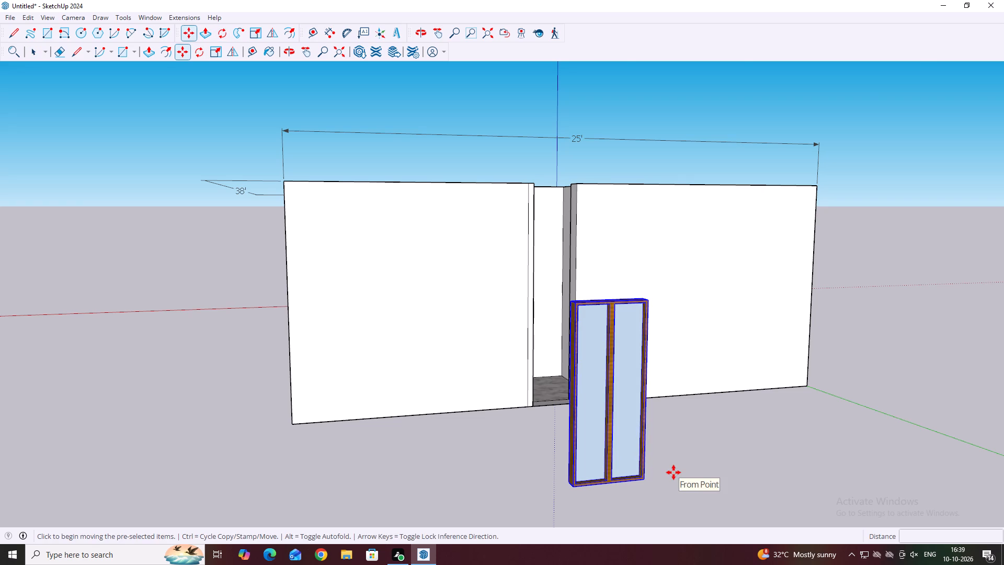
scroll(572, 490, "up", 6)
left_click(572, 488)
scroll(523, 372, "down", 8)
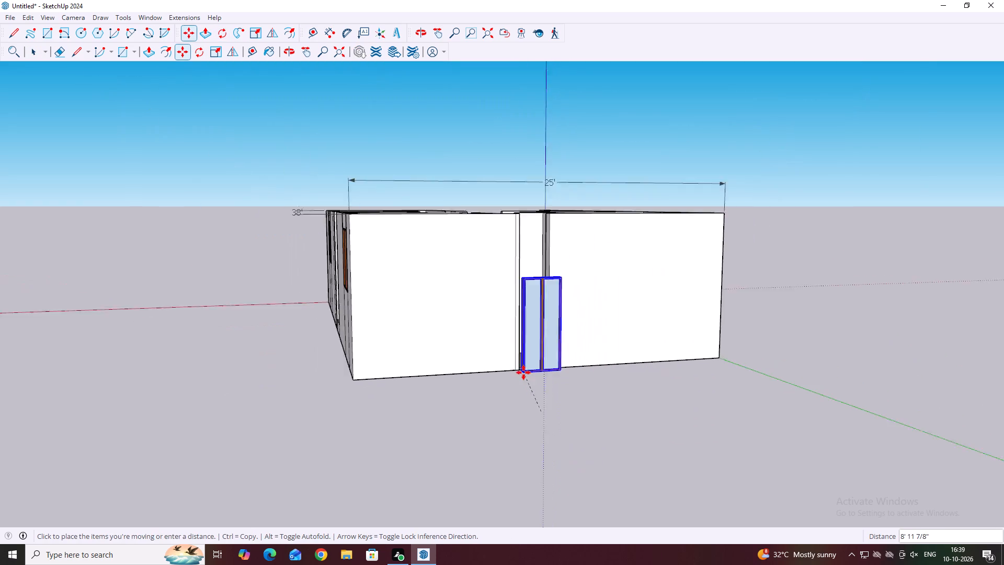
scroll(523, 372, "down", 2)
middle_click_drag(490, 309, 581, 451)
middle_click_drag(531, 320, 574, 466)
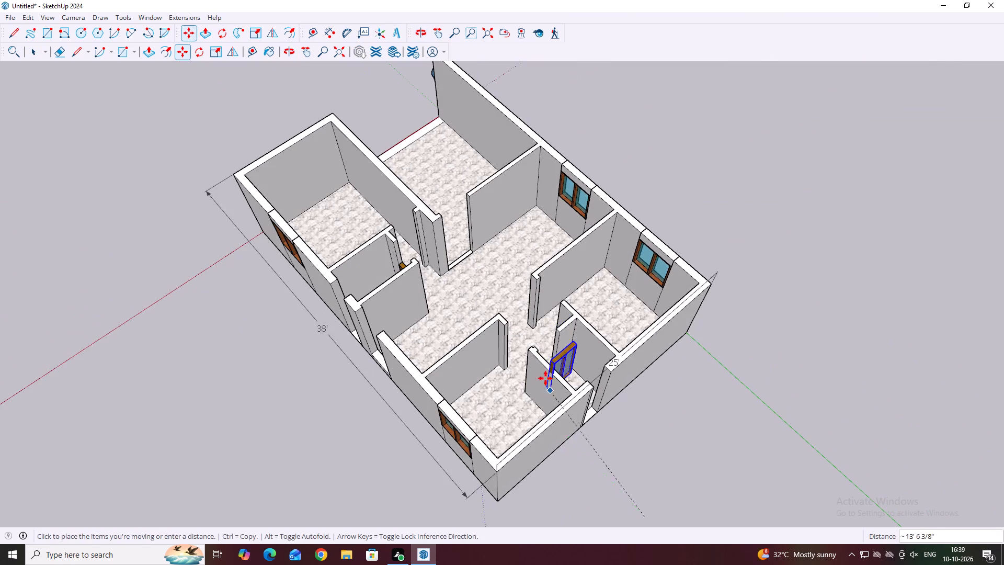
scroll(544, 364, "up", 4)
middle_click_drag(517, 351, 642, 413)
scroll(566, 365, "up", 5)
middle_click_drag(510, 377, 595, 424)
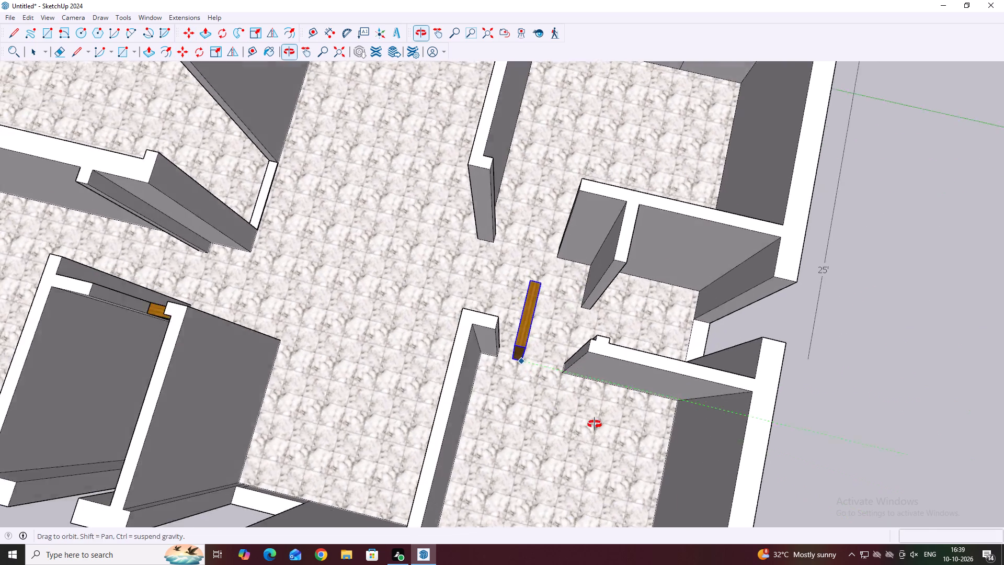
middle_click_drag(595, 424, 599, 420)
scroll(555, 342, "up", 18)
scroll(599, 337, "down", 5)
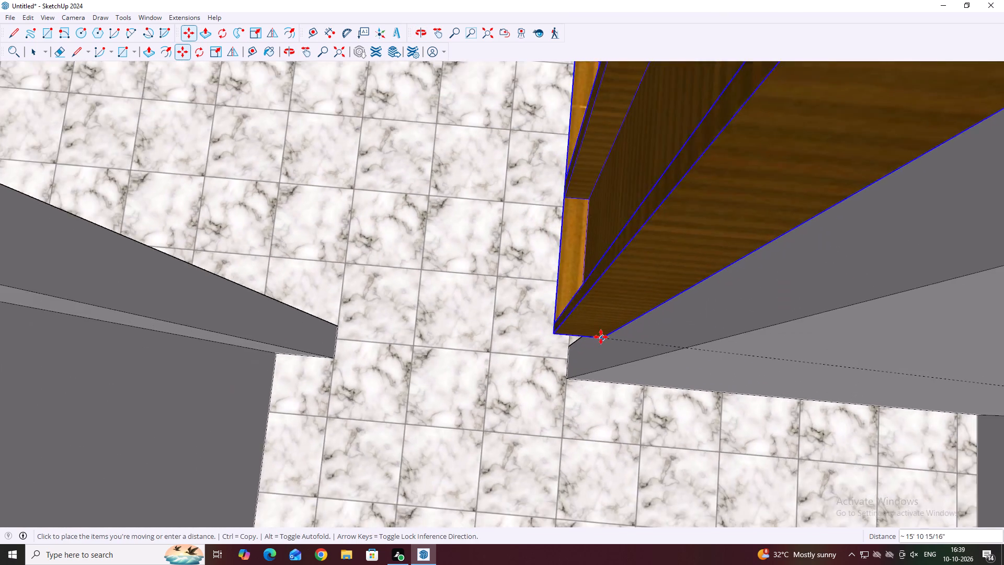
middle_click_drag(594, 330, 750, 393)
scroll(634, 345, "up", 3)
left_click(614, 332)
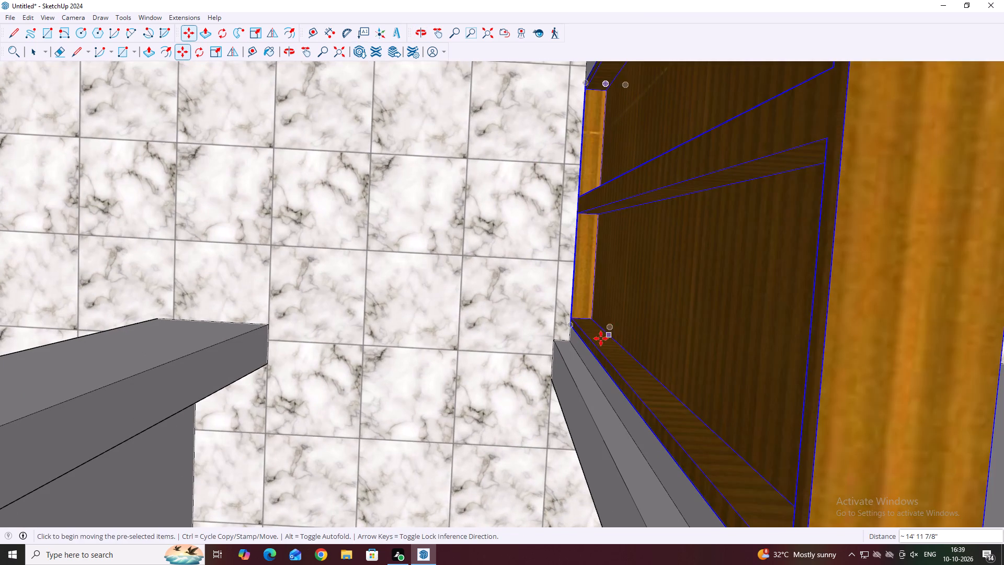
scroll(492, 364, "down", 4)
key("space")
middle_click_drag(484, 356, 793, 237)
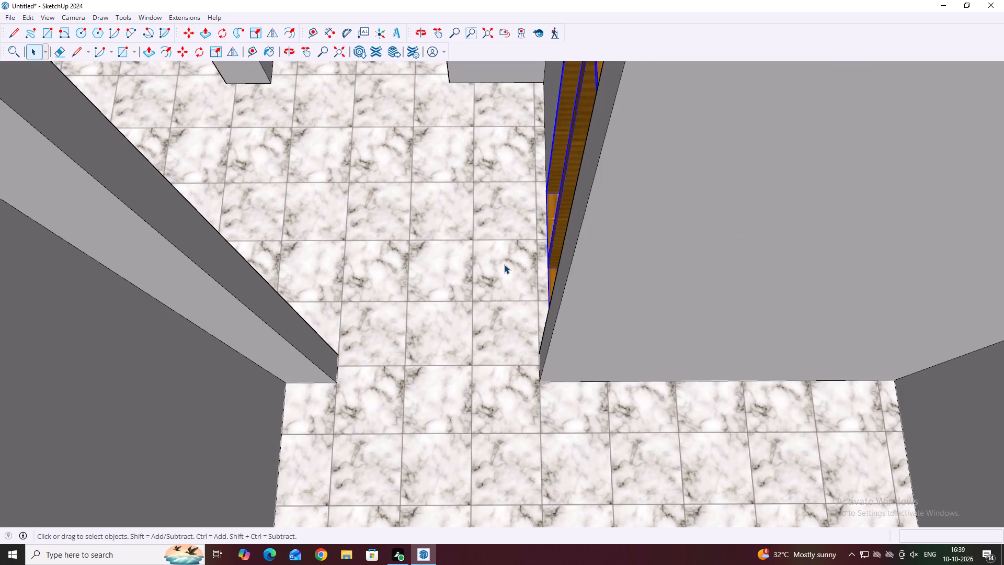
left_click(504, 264)
Raise the newly fitted two-leaf door about 4 3/4" straight up from the floor in its doorway.
scroll(513, 338, "down", 5)
middle_click_drag(423, 300, 727, 246)
middle_click_drag(376, 261, 621, 220)
scroll(459, 261, "up", 2)
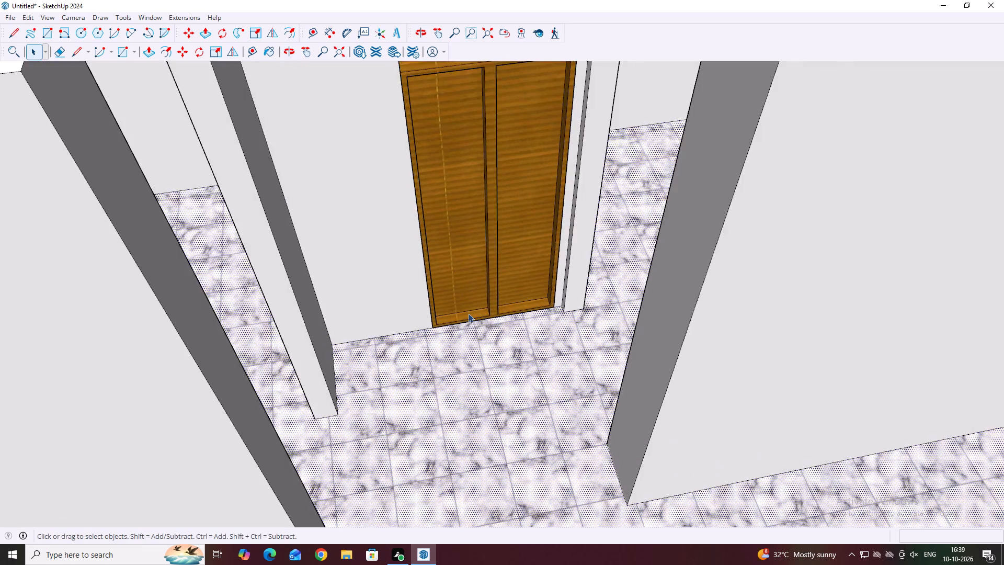
scroll(468, 313, "up", 4)
middle_click_drag(521, 317, 510, 281)
left_click_drag(546, 269, 546, 259)
middle_click_drag(551, 290, 529, 234)
middle_click_drag(528, 262, 522, 207)
left_click(528, 191)
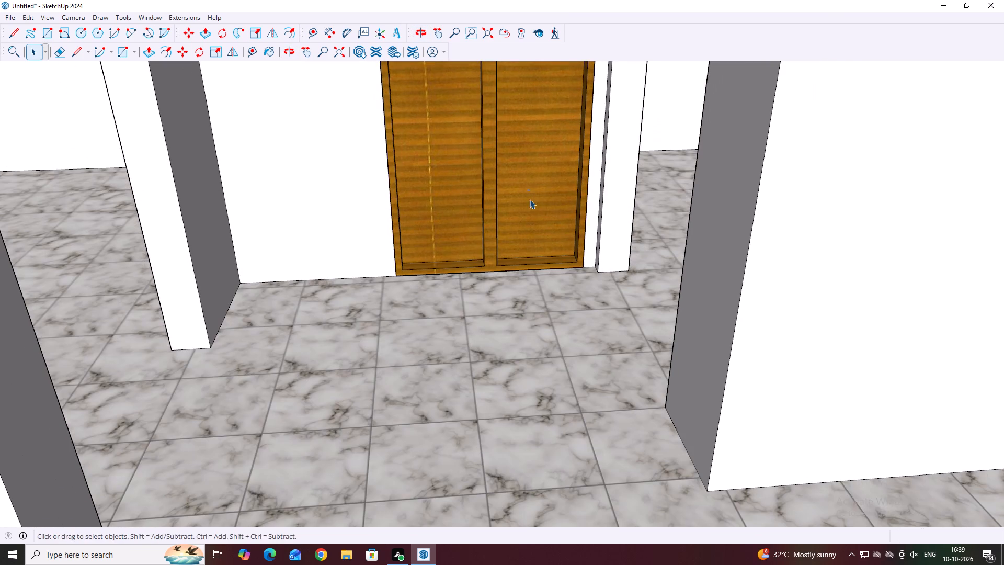
middle_click_drag(545, 225, 535, 218)
key("m")
left_click_drag(530, 217, 530, 211)
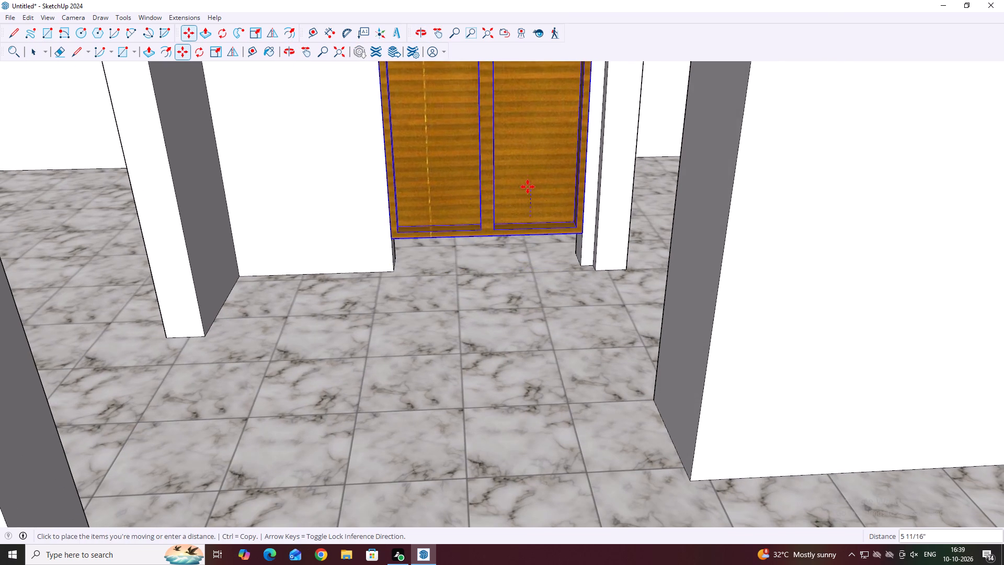
key("Up")
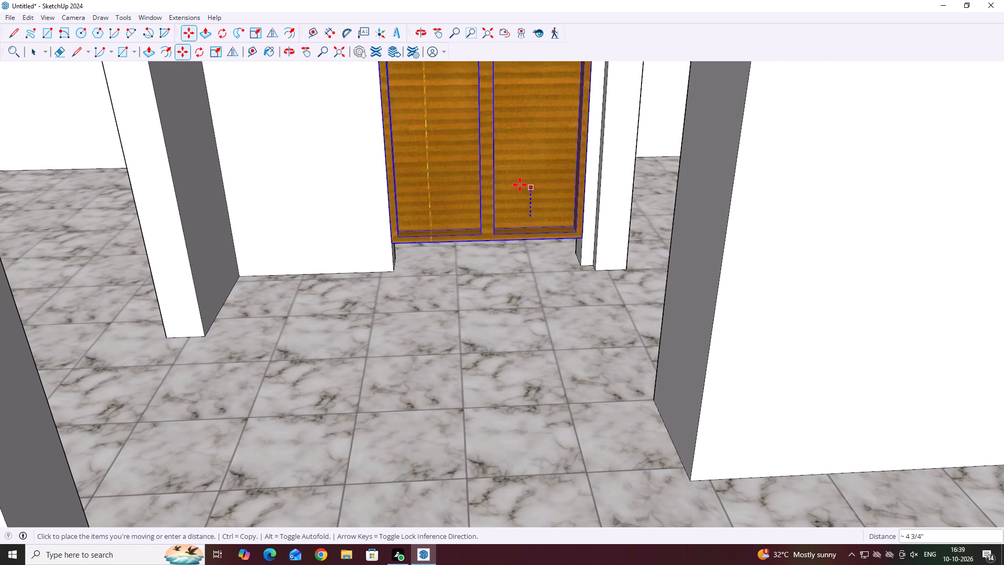
left_click(519, 183)
scroll(527, 266, "down", 2)
key("space")
left_click(567, 297)
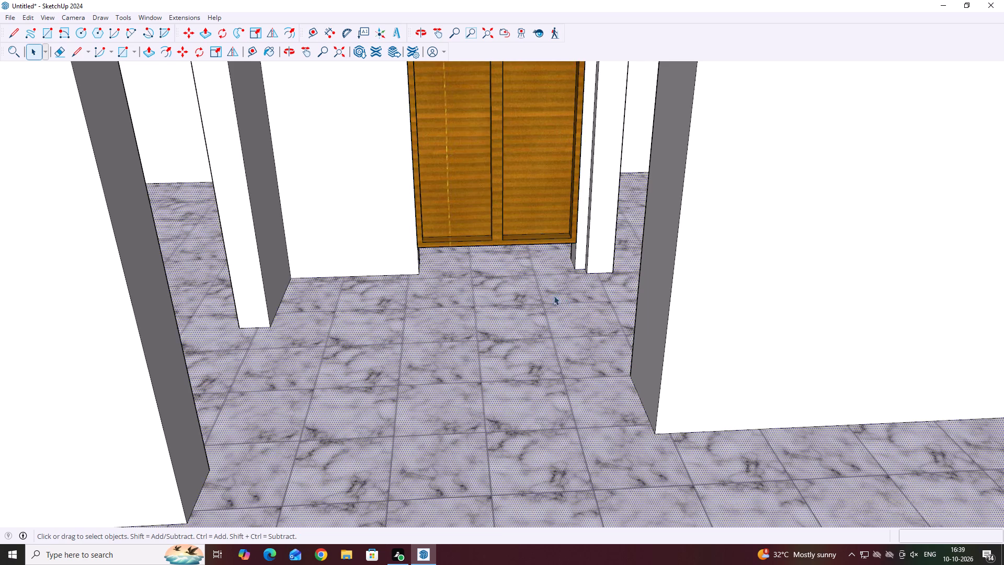
Compare the base of the newly fitted door with the strip beneath the other two-leaf door in the main hall.
scroll(473, 308, "down", 5)
middle_click_drag(387, 279, 692, 349)
scroll(692, 349, "down", 20)
scroll(692, 349, "down", 7)
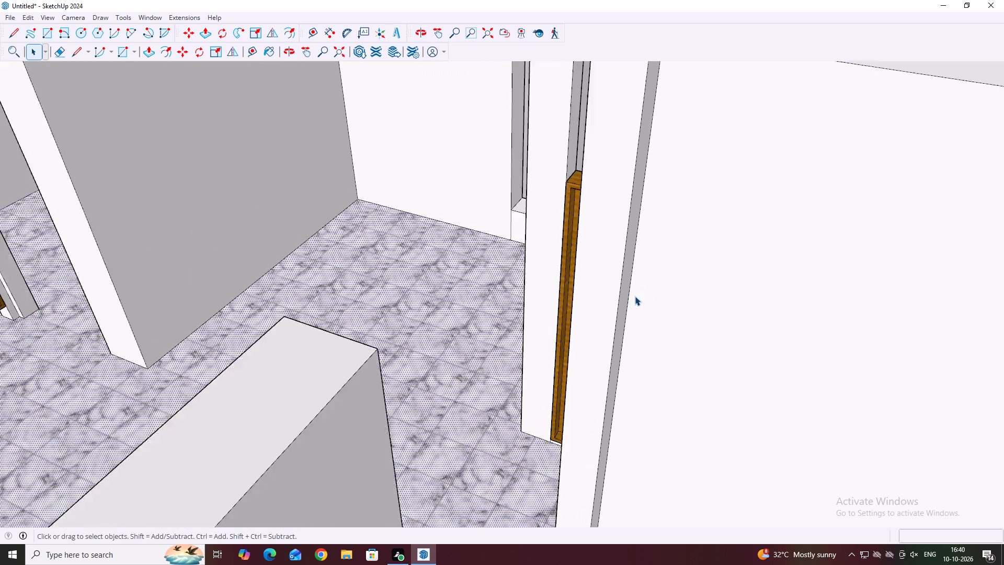
scroll(635, 296, "down", 9)
middle_click_drag(519, 292, 539, 325)
middle_click_drag(243, 270, 269, 304)
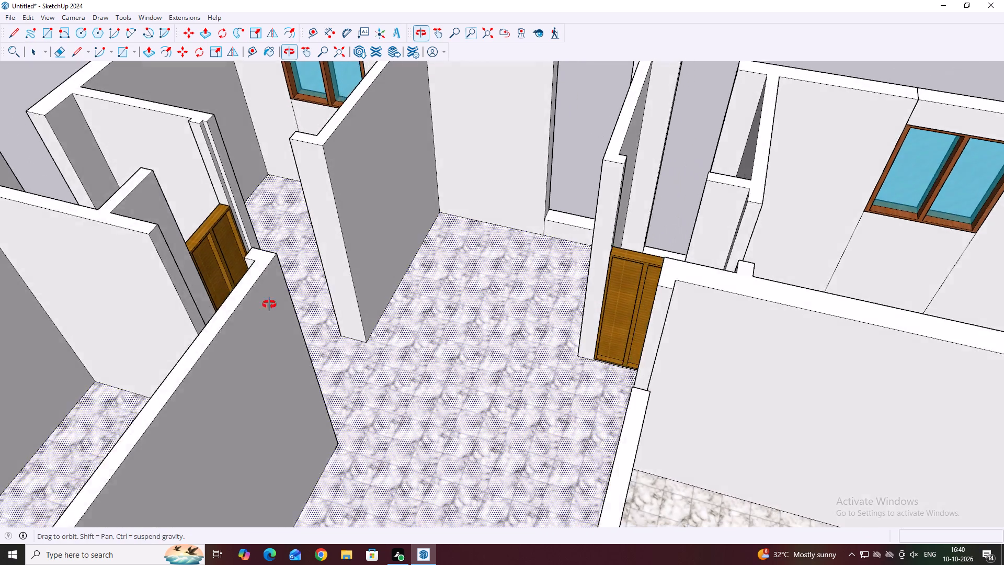
middle_click_drag(269, 304, 271, 380)
middle_click_drag(270, 307, 226, 308)
middle_click_drag(275, 317, 267, 308)
scroll(274, 317, "up", 3)
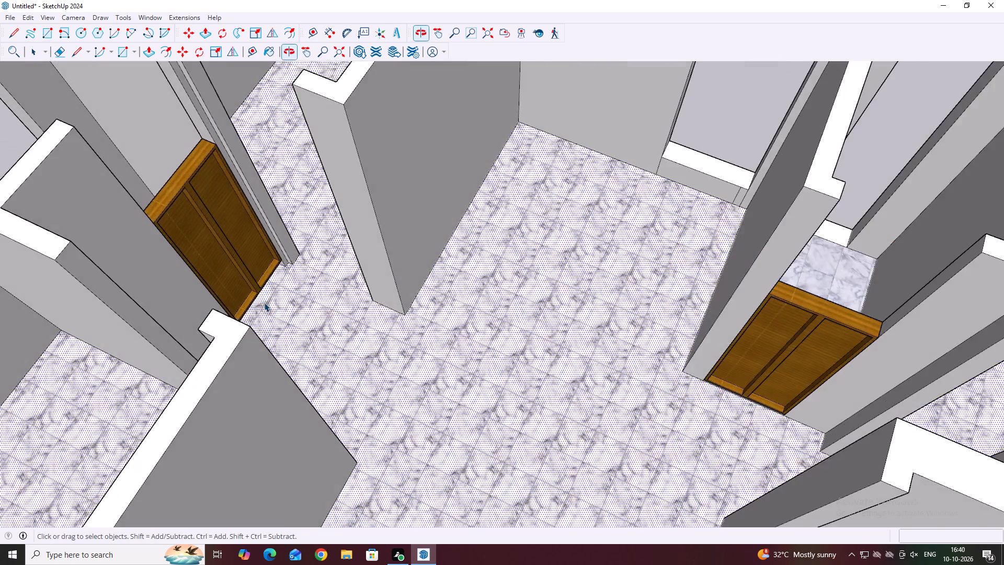
scroll(264, 302, "up", 7)
scroll(287, 299, "down", 12)
middle_click_drag(579, 403, 624, 352)
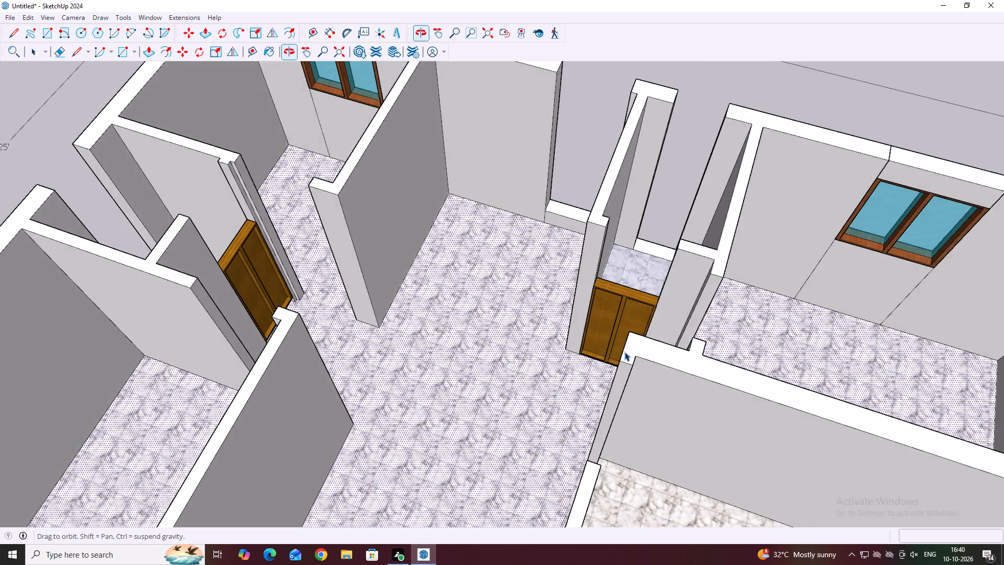
middle_click_drag(624, 352, 624, 352)
scroll(588, 388, "up", 7)
middle_click_drag(597, 374, 624, 319)
scroll(629, 317, "up", 9)
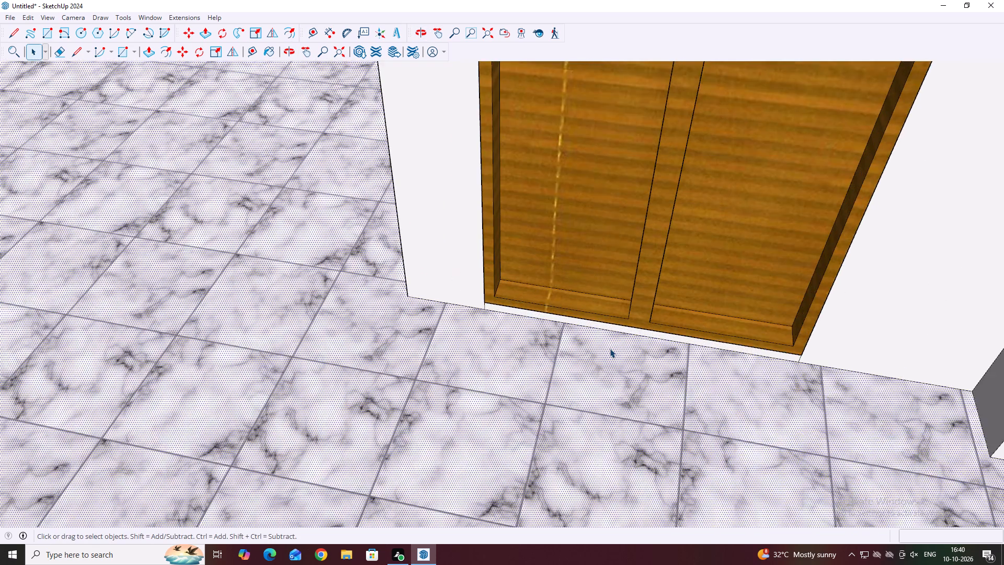
scroll(610, 348, "up", 7)
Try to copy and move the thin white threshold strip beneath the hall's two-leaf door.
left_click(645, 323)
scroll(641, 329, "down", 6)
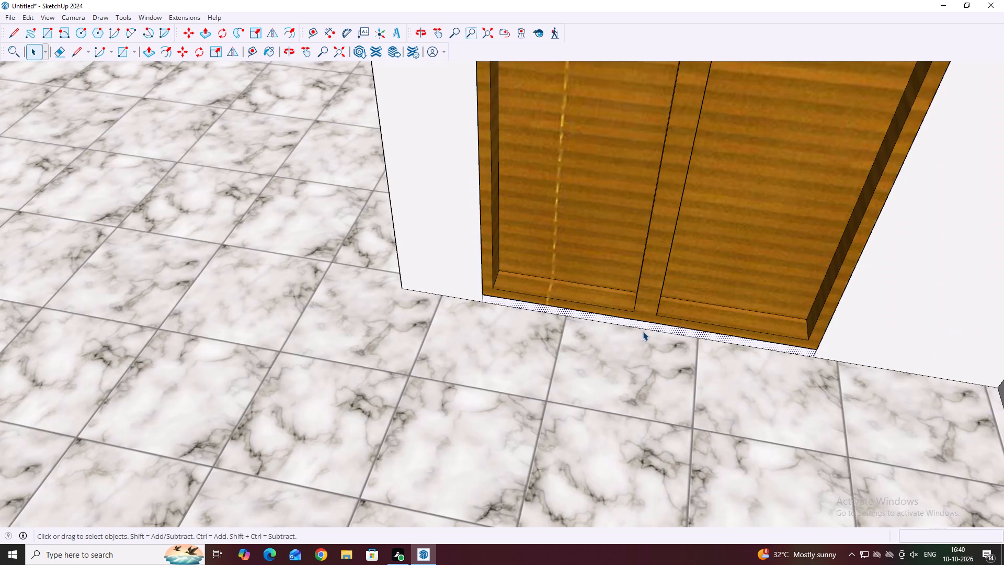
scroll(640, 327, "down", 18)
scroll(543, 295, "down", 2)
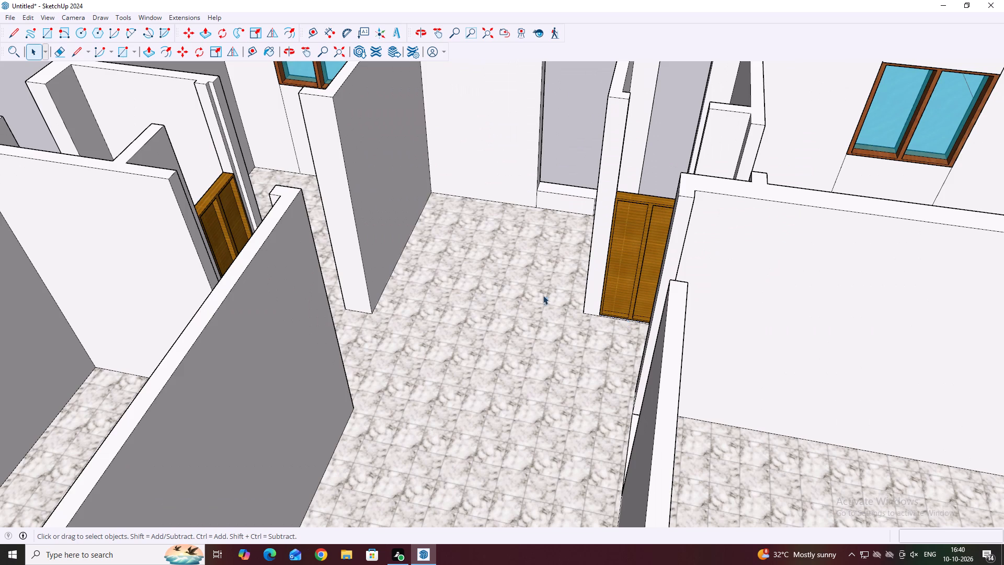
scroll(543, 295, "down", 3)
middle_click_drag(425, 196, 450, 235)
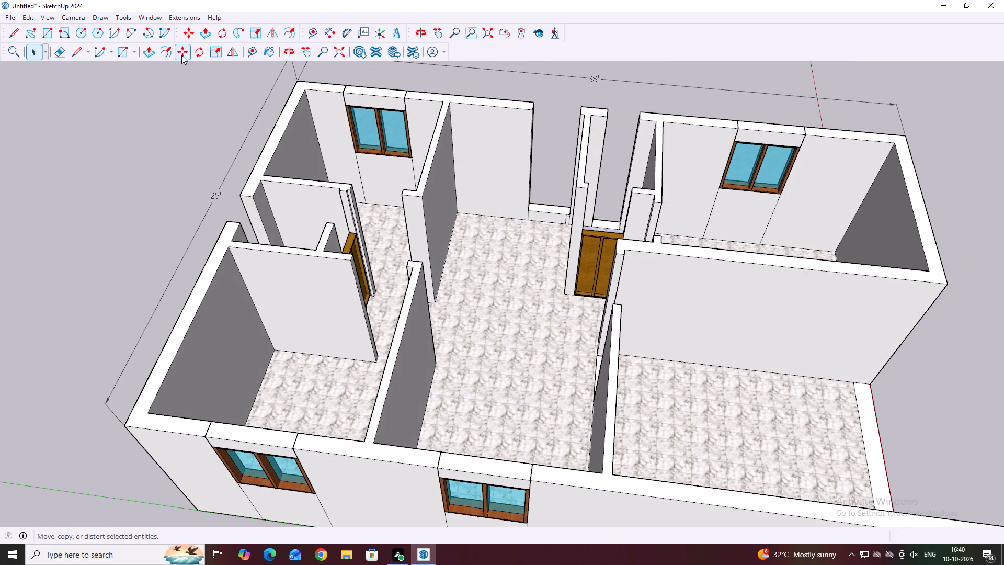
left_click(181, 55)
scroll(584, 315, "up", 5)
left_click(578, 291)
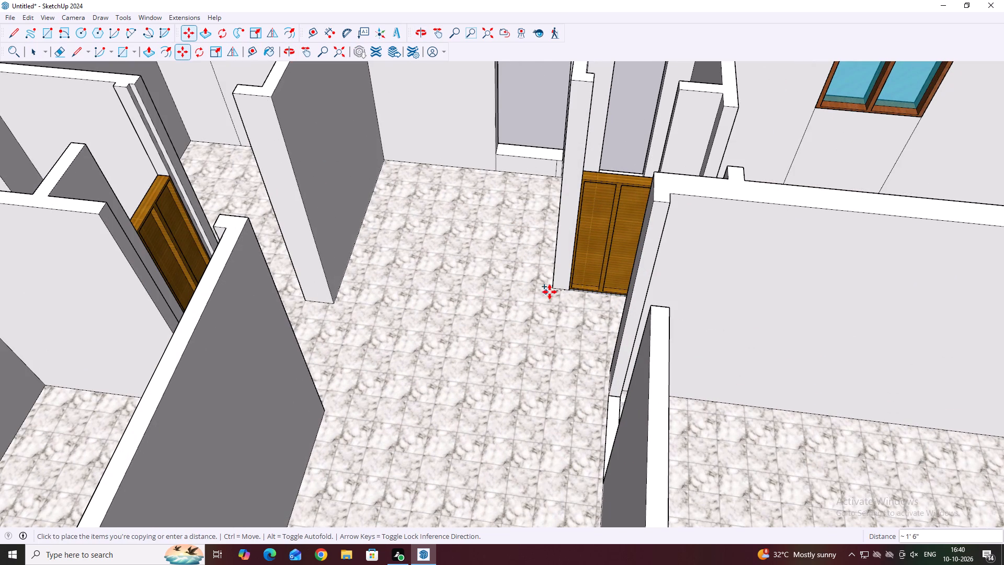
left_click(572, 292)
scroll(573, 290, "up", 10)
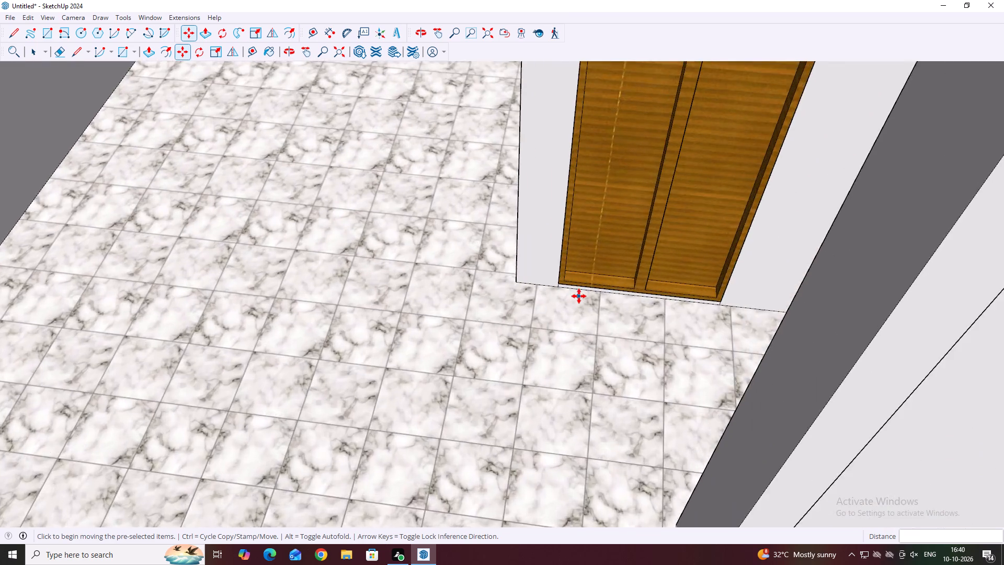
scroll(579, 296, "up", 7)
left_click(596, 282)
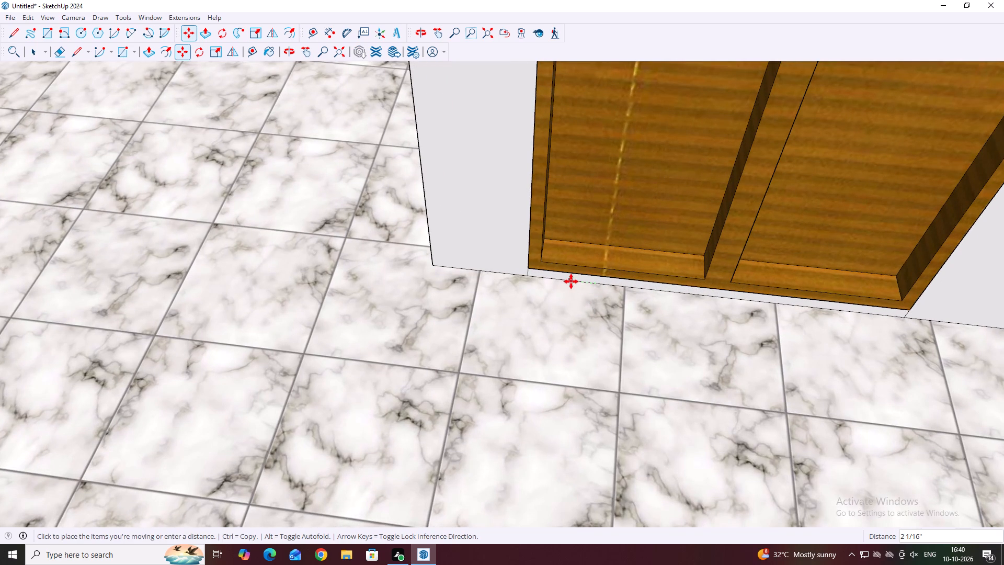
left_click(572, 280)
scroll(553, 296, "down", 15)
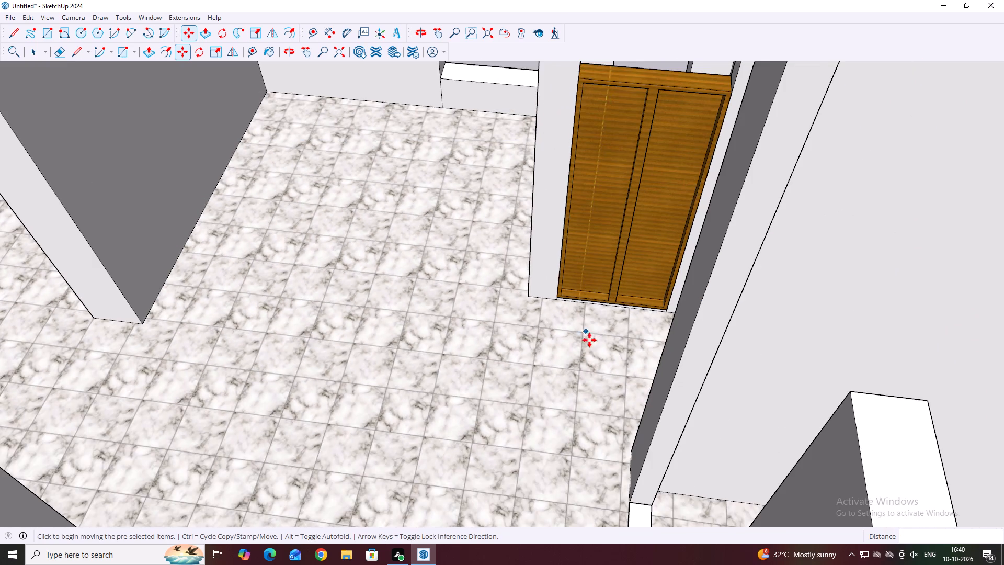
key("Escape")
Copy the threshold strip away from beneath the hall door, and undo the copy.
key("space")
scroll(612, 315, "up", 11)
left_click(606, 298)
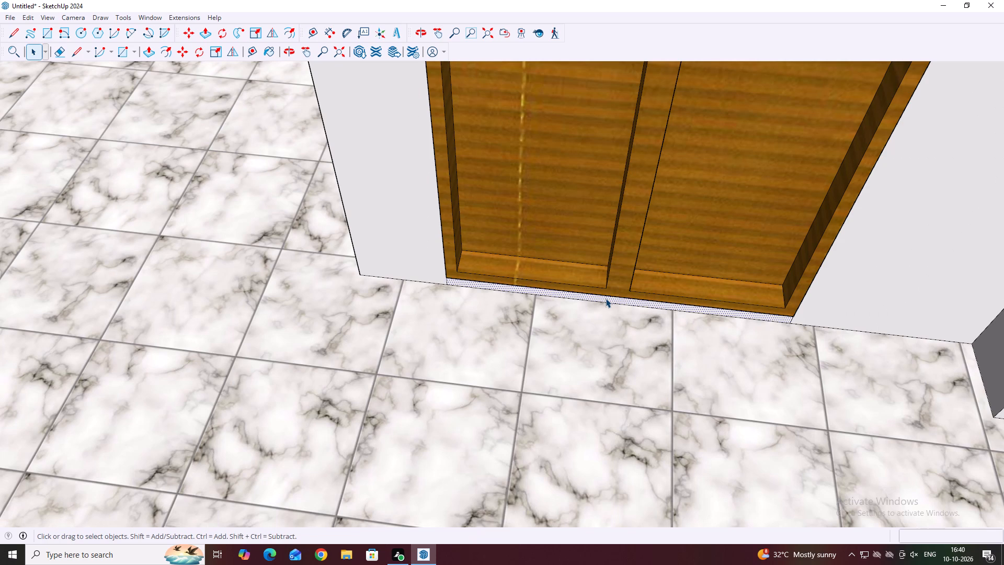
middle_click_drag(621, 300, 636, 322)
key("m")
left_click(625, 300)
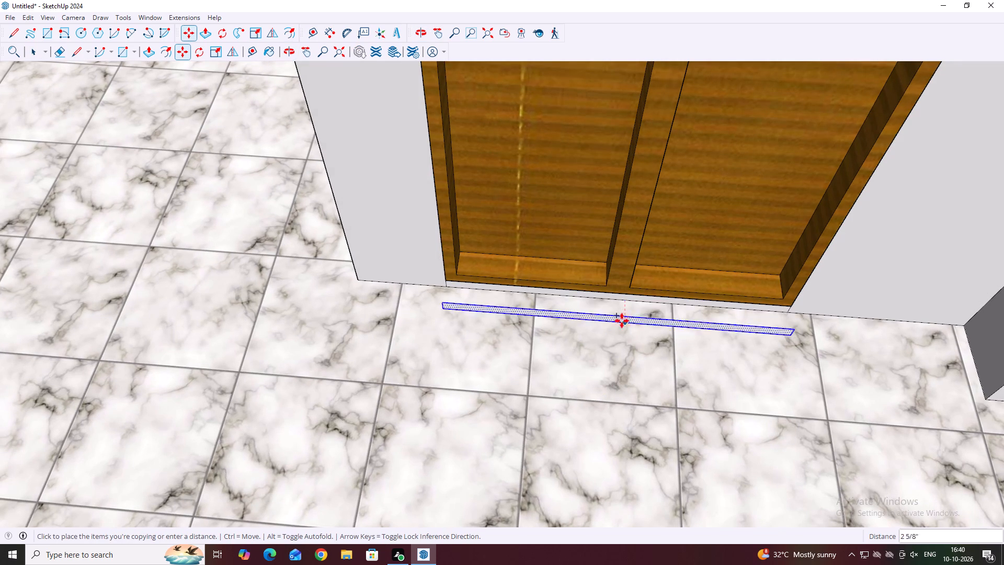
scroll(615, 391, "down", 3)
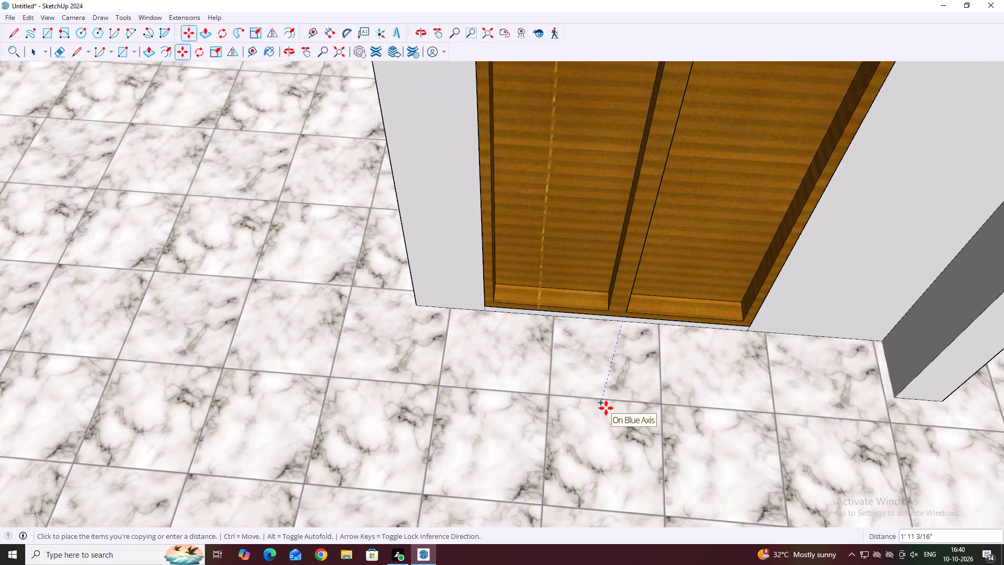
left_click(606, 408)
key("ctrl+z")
Examine the threshold strip beneath the hall door up close, selecting its face and edges.
scroll(578, 387, "down", 3, "ctrl")
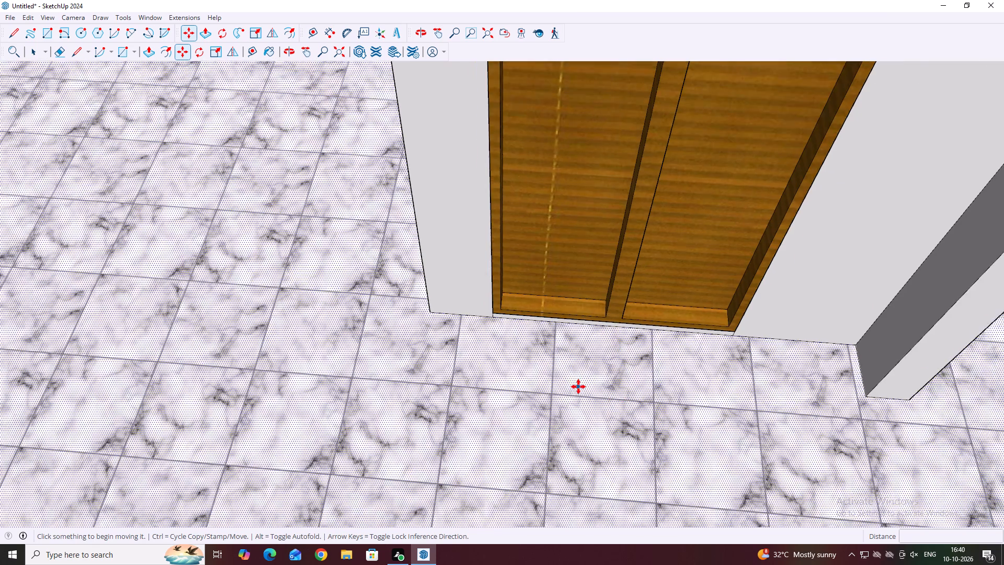
scroll(578, 387, "down", 4, "ctrl")
key("space")
left_click(510, 353)
scroll(596, 356, "up", 8)
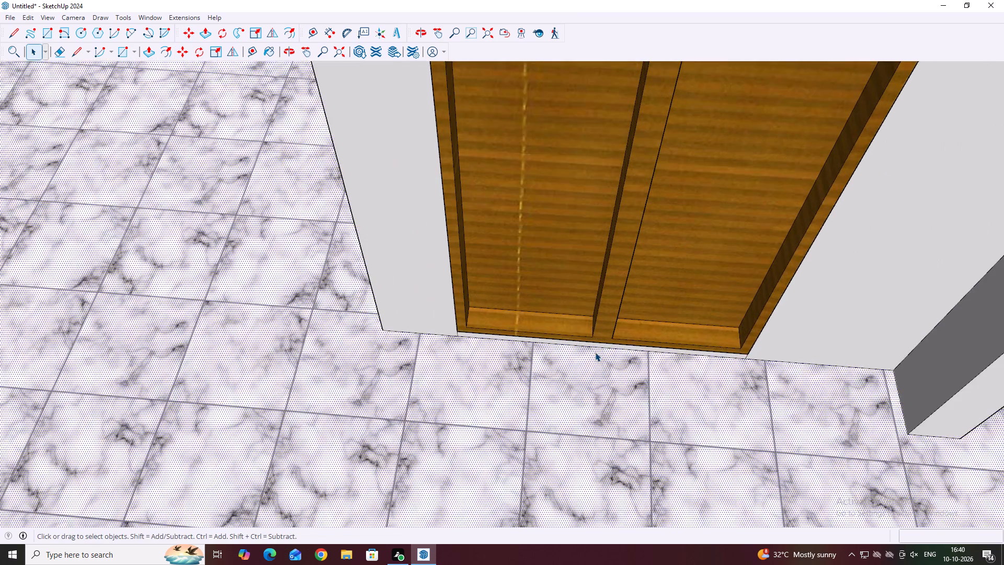
scroll(595, 352, "up", 2)
middle_click_drag(594, 353, 606, 279)
scroll(604, 311, "up", 2)
middle_click(604, 311)
middle_click_drag(609, 343, 603, 277)
scroll(602, 337, "up", 3)
triple_click(601, 335)
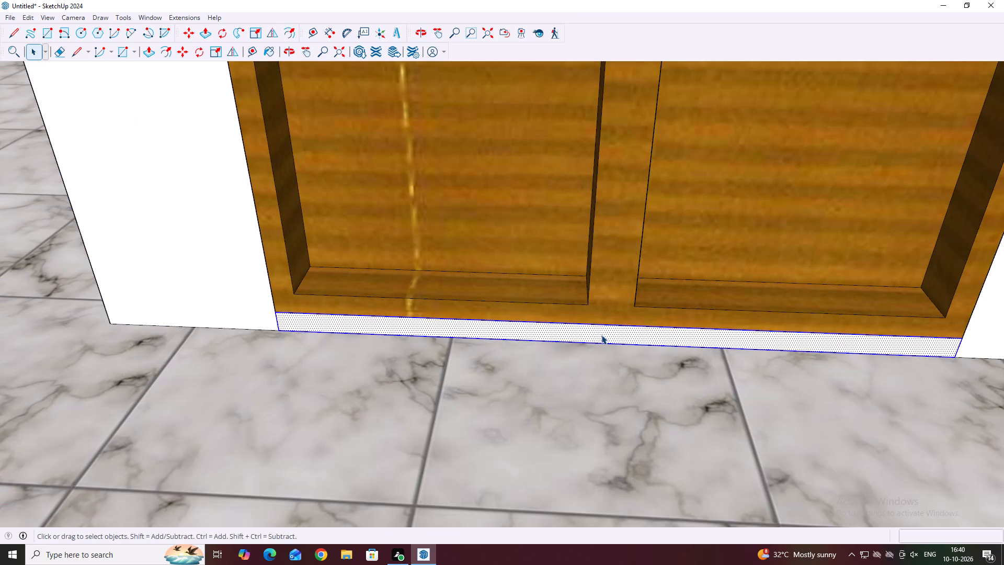
left_click(601, 335)
left_click(601, 335)
scroll(601, 335, "down", 3)
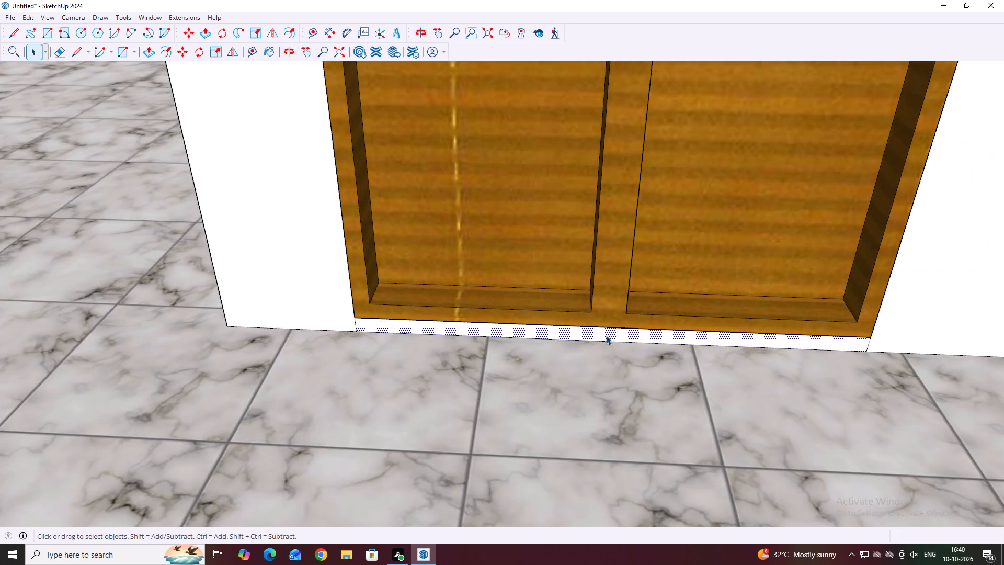
middle_click_drag(635, 321, 723, 225)
scroll(650, 314, "down", 3)
left_click(615, 364)
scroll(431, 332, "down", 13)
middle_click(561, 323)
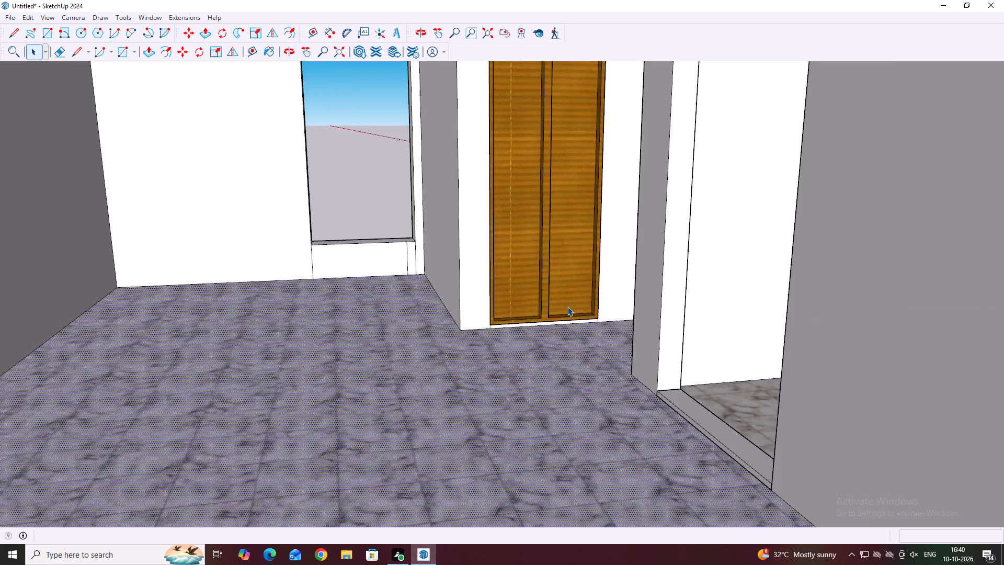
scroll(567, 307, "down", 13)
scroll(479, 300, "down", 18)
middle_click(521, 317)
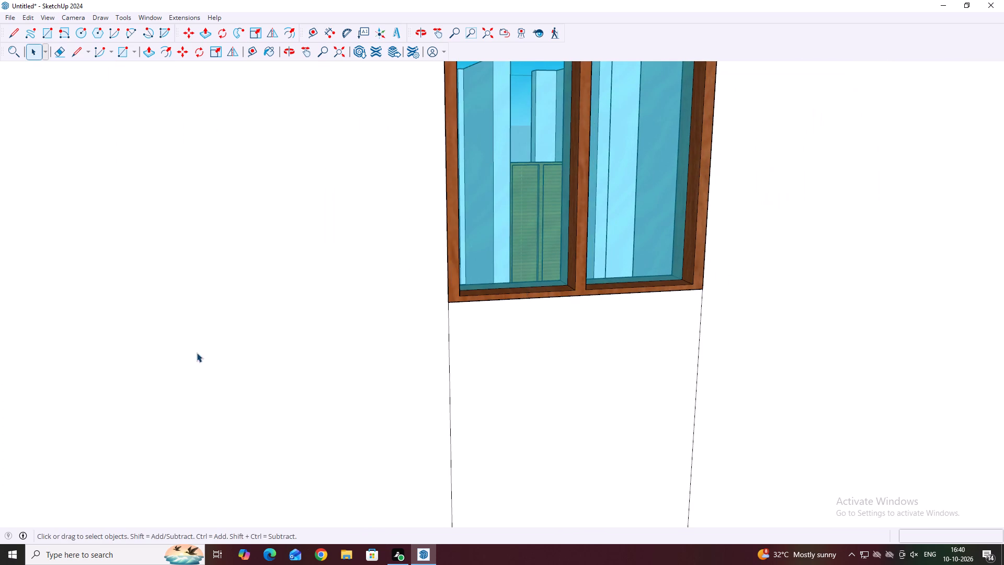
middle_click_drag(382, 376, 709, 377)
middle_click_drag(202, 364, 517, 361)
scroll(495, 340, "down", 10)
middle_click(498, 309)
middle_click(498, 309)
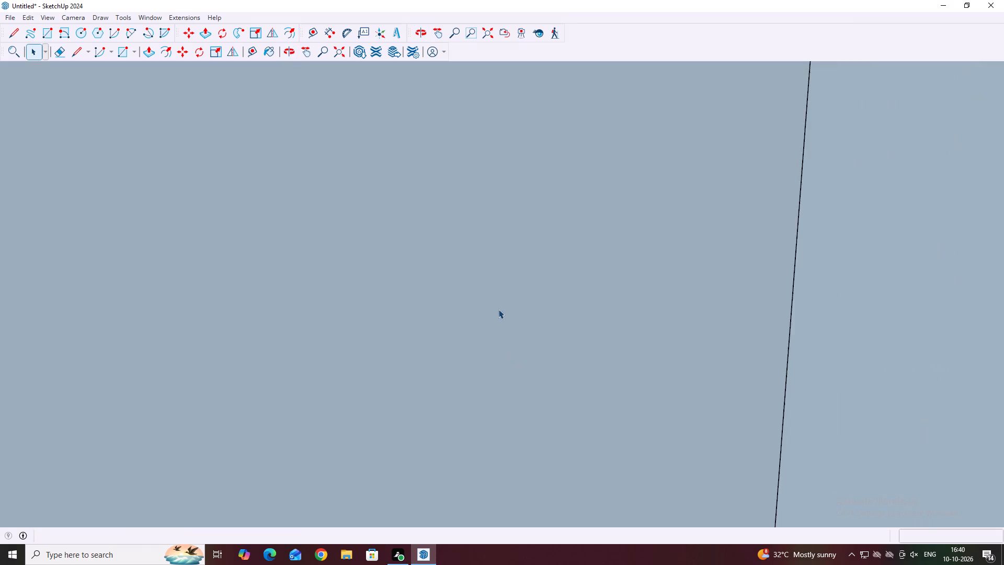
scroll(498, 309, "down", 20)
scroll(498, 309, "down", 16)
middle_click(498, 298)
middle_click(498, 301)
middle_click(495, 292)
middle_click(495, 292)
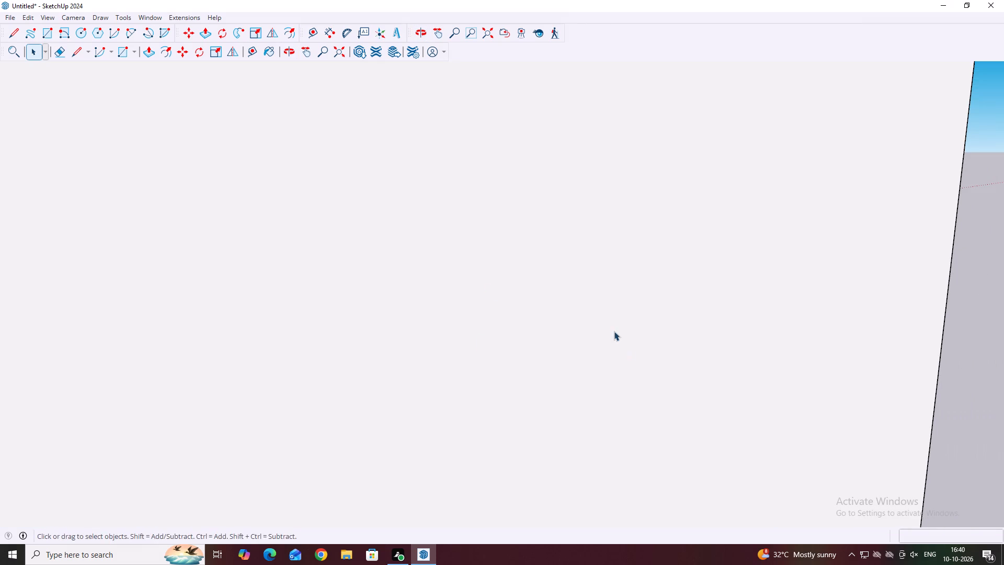
Examine the doorways from above and select the threshold strip in the opening between the front room and the hall.
left_click(614, 331)
scroll(541, 344, "down", 5)
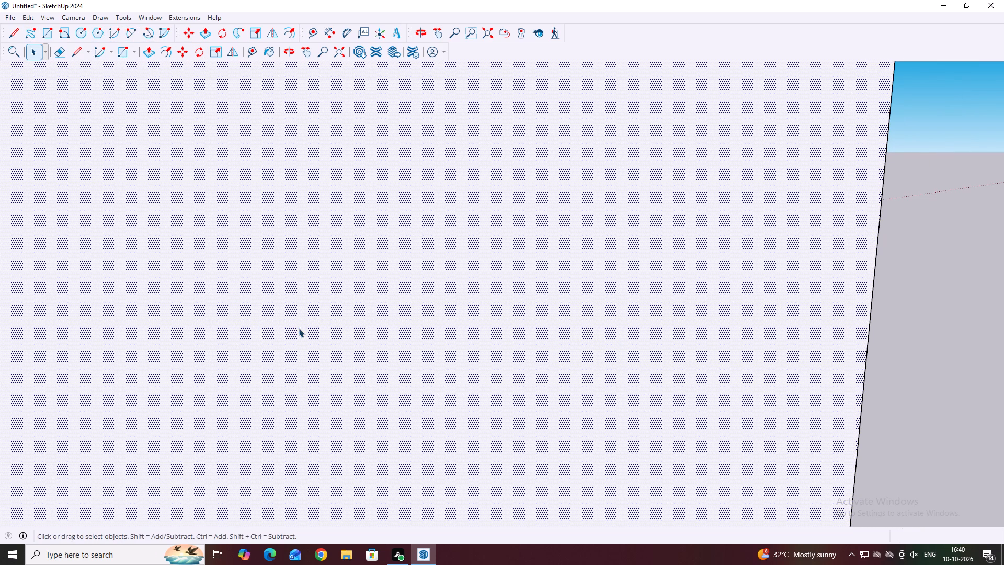
scroll(299, 328, "down", 4)
scroll(436, 338, "down", 20)
scroll(436, 338, "down", 4)
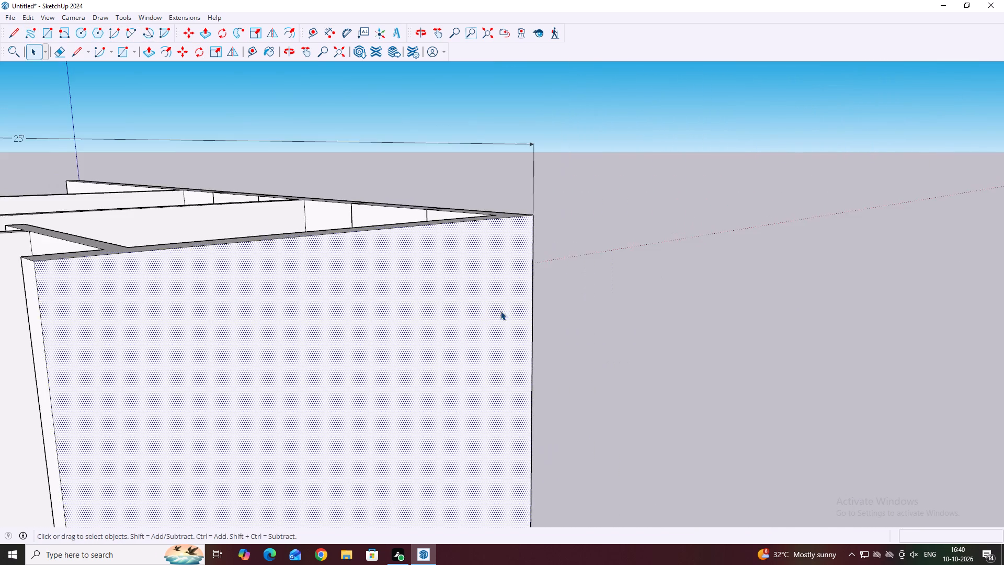
scroll(500, 311, "down", 12)
middle_click(506, 304)
middle_click_drag(284, 358, 430, 402)
left_click(532, 368)
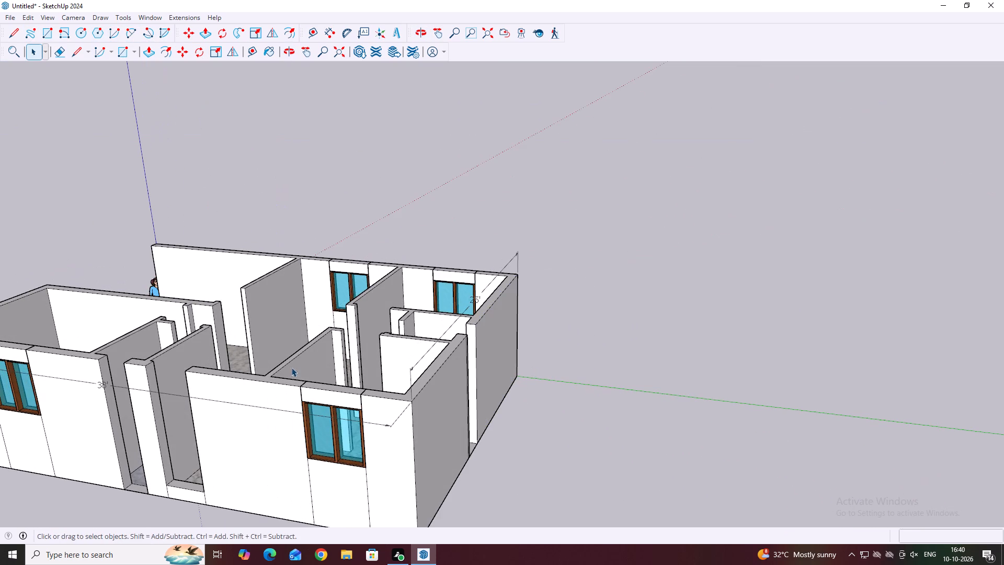
scroll(492, 361, "down", 3)
middle_click_drag(523, 372, 471, 389)
middle_click_drag(303, 352, 643, 403)
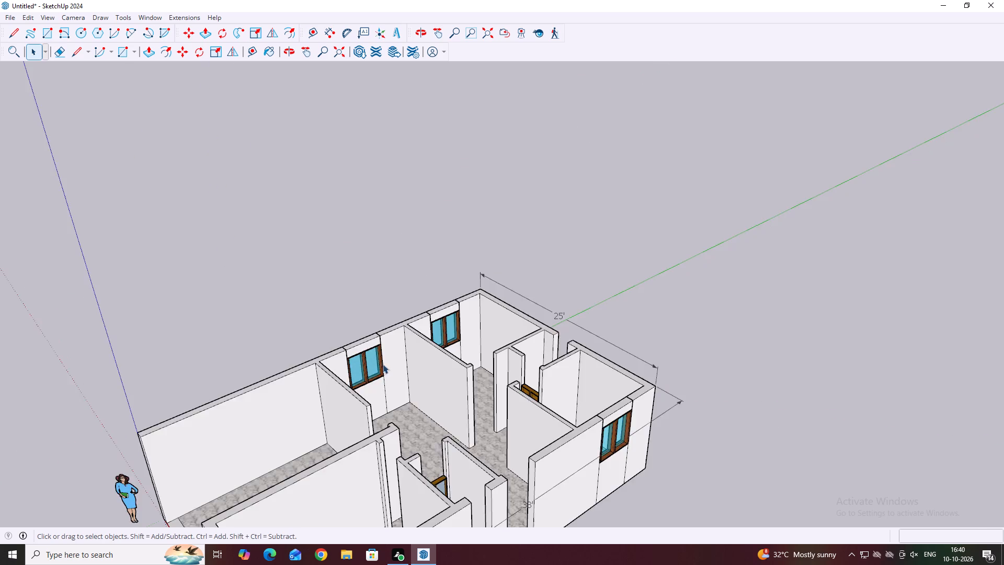
middle_click_drag(376, 379, 541, 383)
middle_click_drag(588, 447, 611, 433)
scroll(474, 408, "up", 5)
middle_click_drag(453, 432, 531, 454)
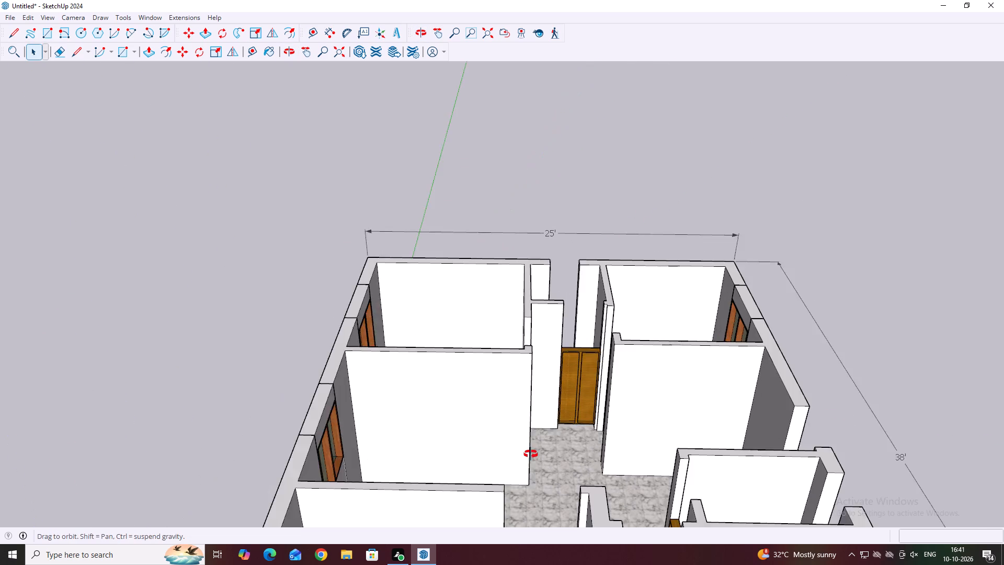
middle_click_drag(531, 454, 504, 366)
scroll(514, 367, "down", 14)
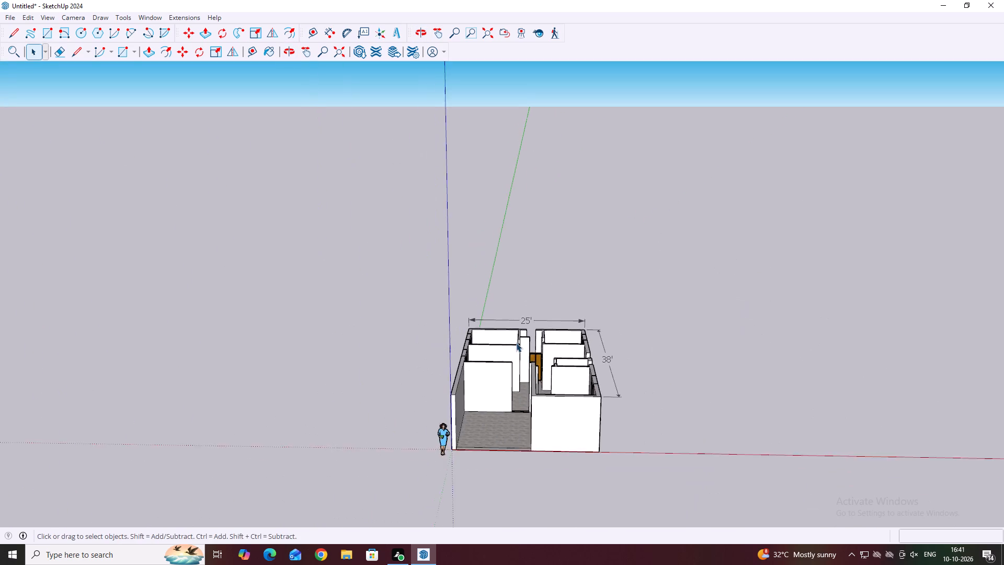
middle_click_drag(528, 392, 542, 434)
scroll(523, 406, "up", 16)
middle_click(521, 403)
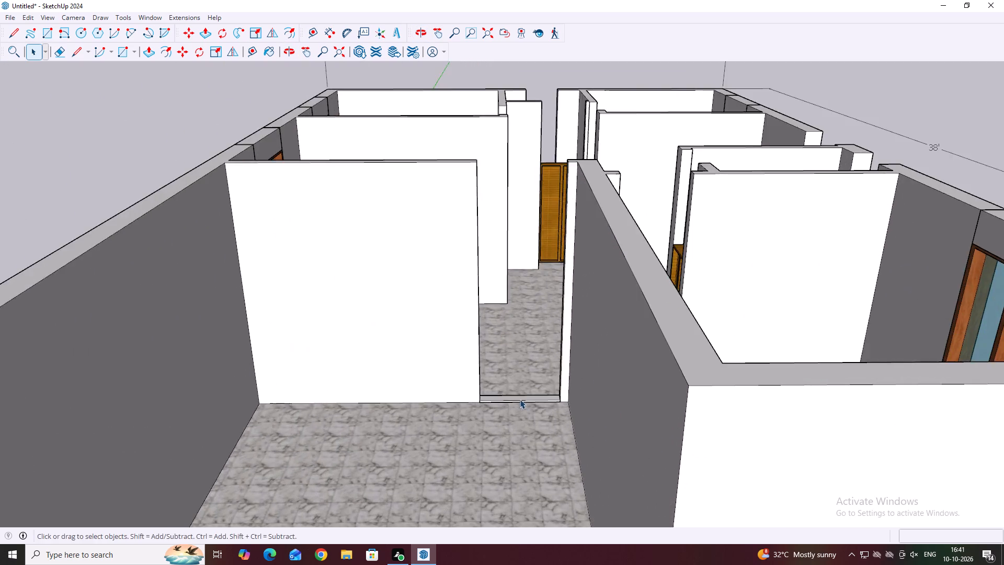
middle_click_drag(523, 395, 541, 446)
scroll(533, 439, "up", 3)
left_click(540, 416)
left_click(538, 410)
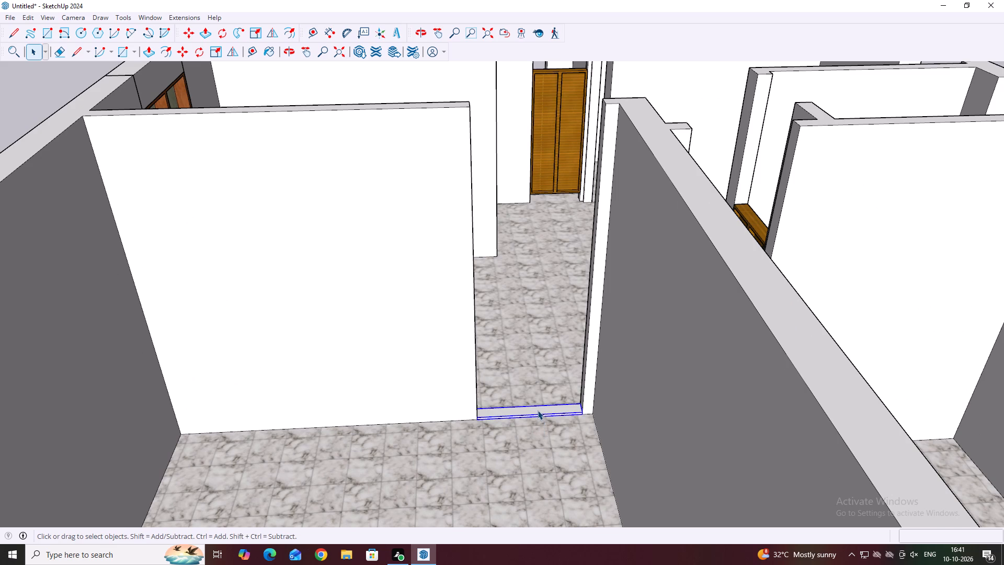
scroll(469, 404, "down", 6)
middle_click_drag(583, 379, 521, 381)
left_click(741, 324)
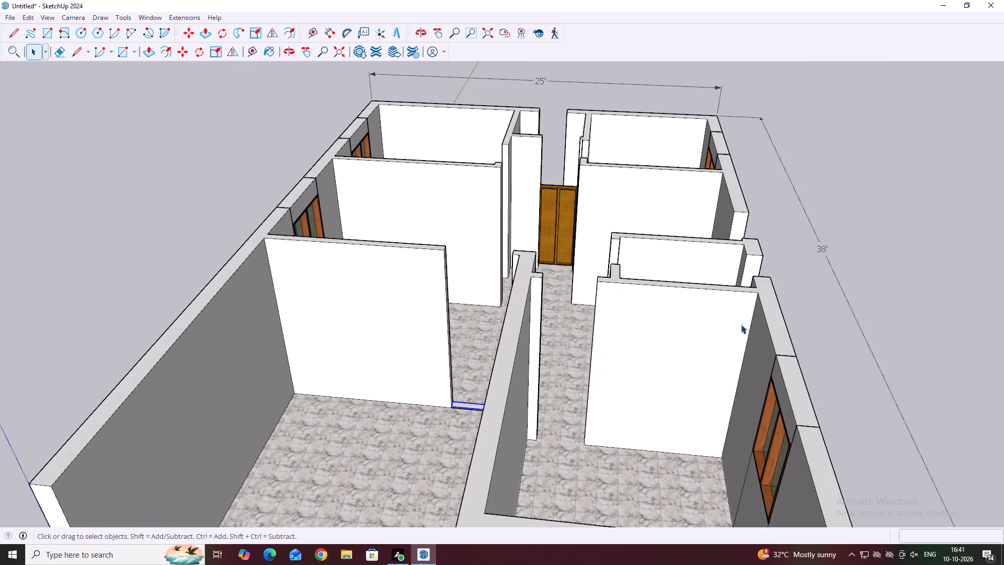
left_click(778, 315)
scroll(634, 291, "down", 5)
Inspect the base of the two-leaf wooden door that already has a white threshold strip beneath it.
middle_click_drag(774, 312, 511, 338)
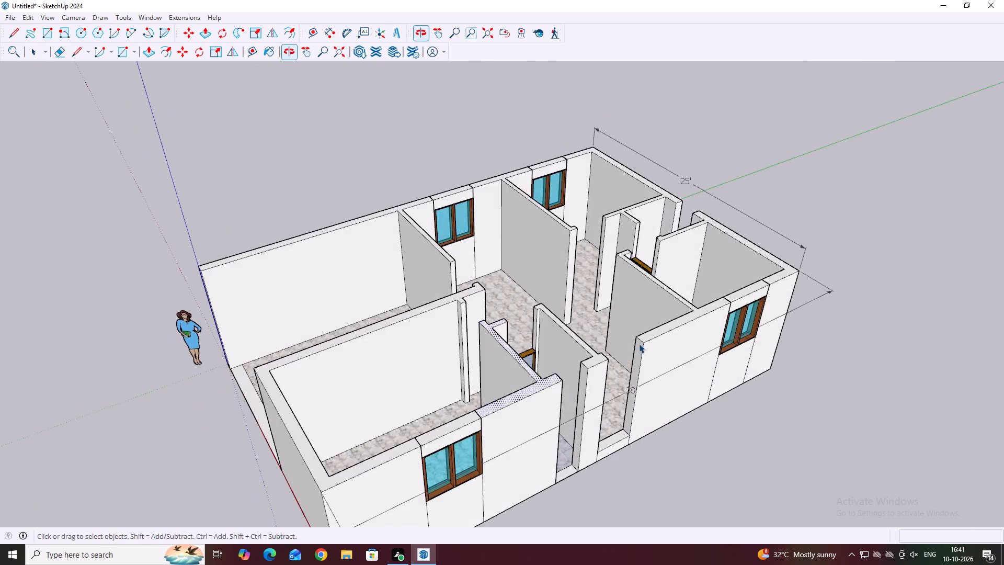
middle_click_drag(620, 349, 503, 355)
middle_click_drag(607, 364, 393, 360)
middle_click_drag(571, 357, 386, 345)
middle_click_drag(616, 385, 380, 381)
middle_click_drag(617, 401, 438, 389)
middle_click_drag(507, 354, 430, 354)
scroll(573, 340, "up", 13)
middle_click(505, 345)
middle_click_drag(526, 344, 410, 332)
scroll(453, 348, "up", 3)
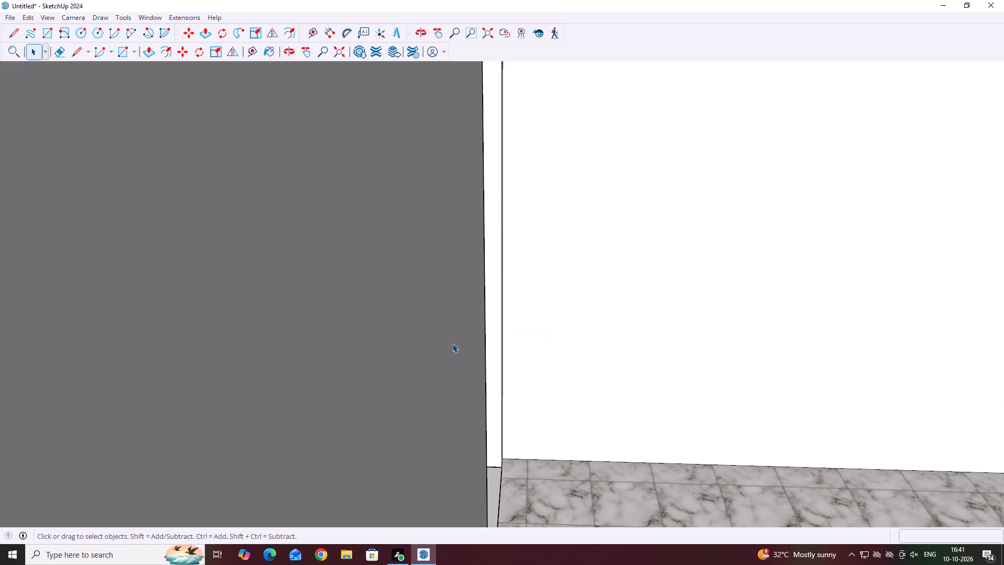
middle_click_drag(536, 389, 630, 403)
scroll(453, 363, "down", 1)
scroll(488, 340, "up", 9)
left_click(488, 343)
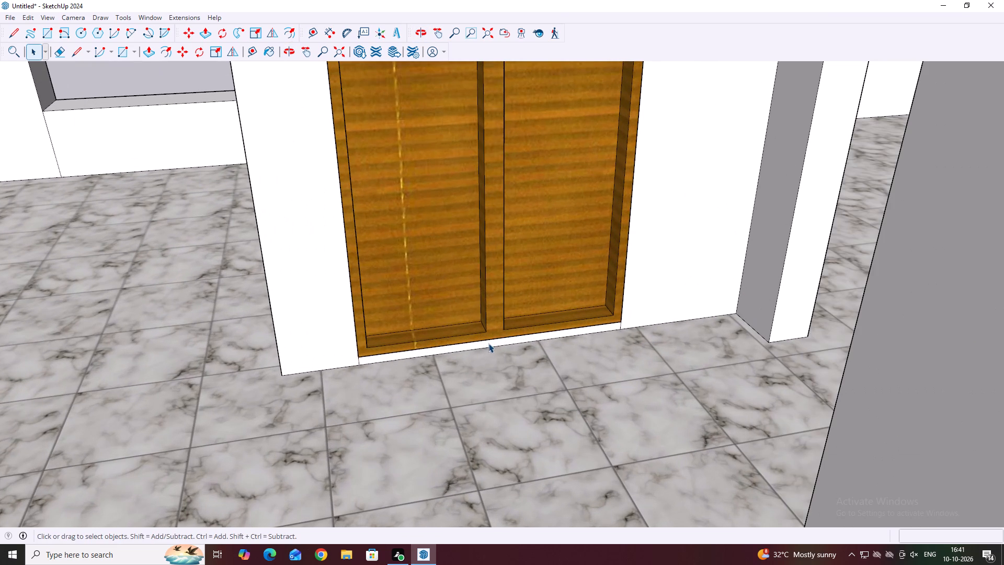
left_click(617, 368)
scroll(487, 379, "down", 14)
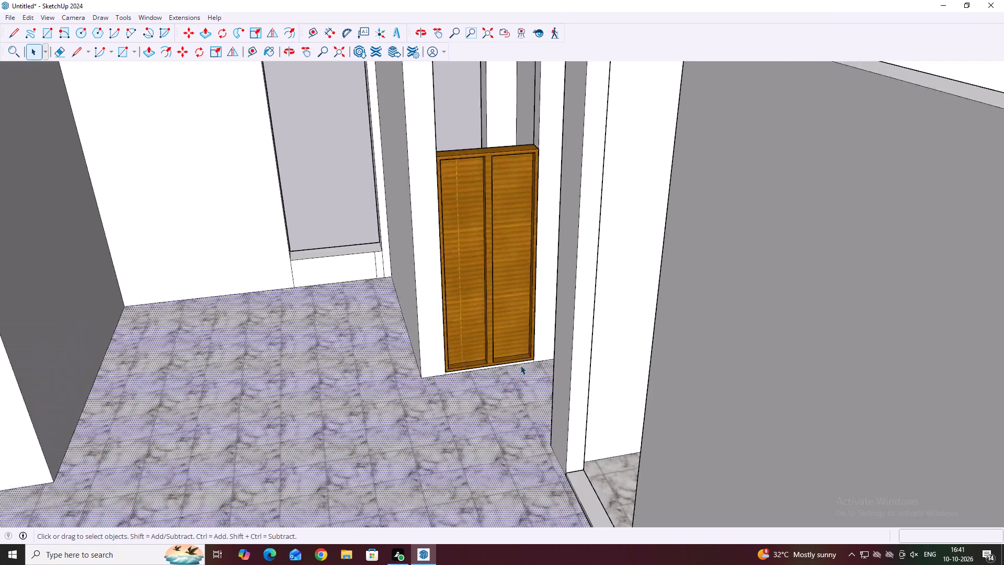
Draw a 5" by 2' 6" rectangle on the floor between the jambs, beneath the raised two-leaf door that lacks a threshold strip.
scroll(520, 365, "down", 2)
middle_click_drag(382, 366, 523, 367)
middle_click_drag(383, 372, 523, 318)
scroll(503, 309, "down", 10)
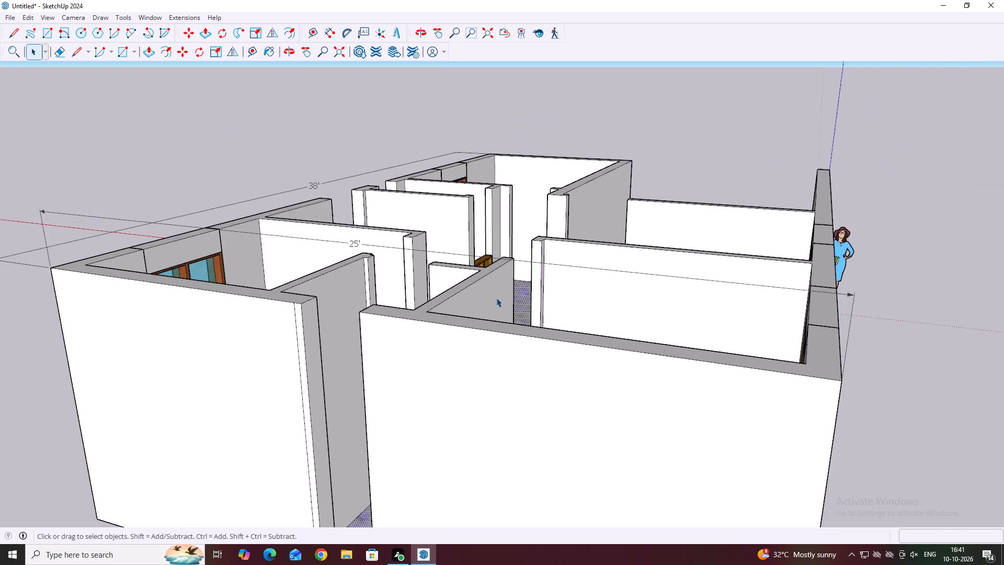
middle_click_drag(307, 373, 413, 390)
scroll(450, 349, "down", 5)
middle_click_drag(484, 333, 475, 406)
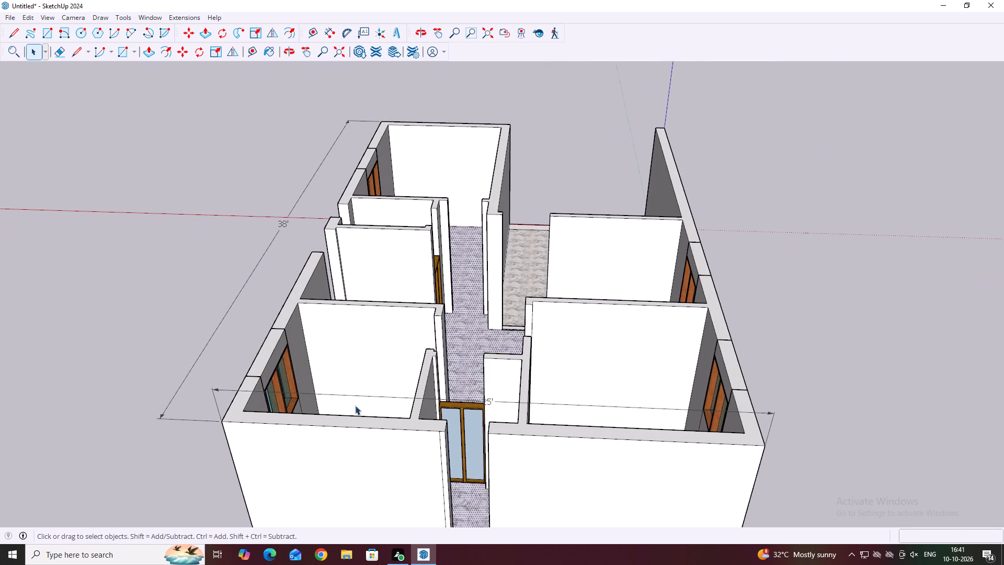
middle_click_drag(487, 281, 325, 285)
scroll(461, 344, "down", 1)
middle_click_drag(454, 350, 219, 353)
middle_click_drag(438, 343, 227, 334)
middle_click_drag(451, 301, 344, 300)
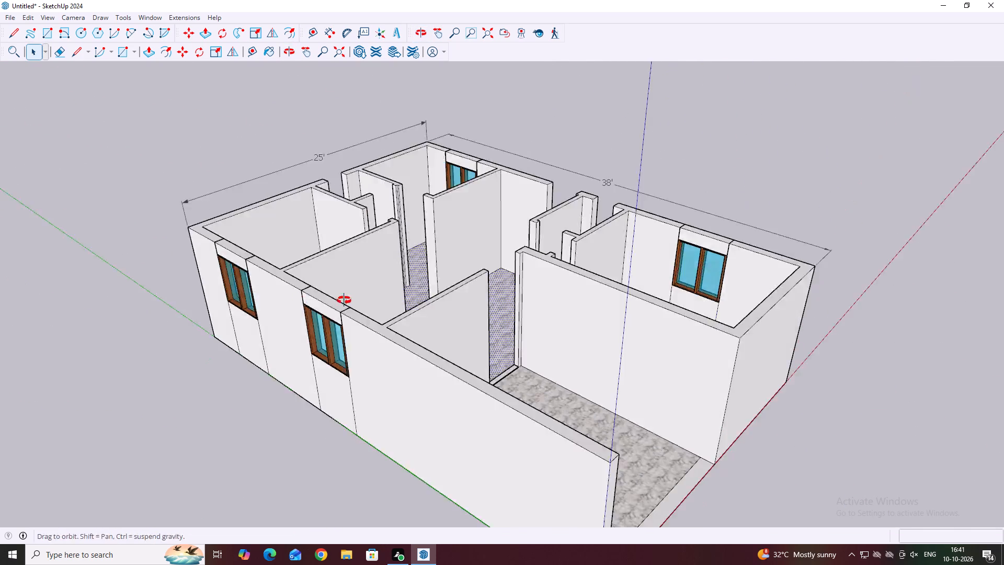
middle_click_drag(344, 300, 266, 300)
scroll(469, 251, "up", 7)
middle_click_drag(452, 256, 447, 253)
middle_click_drag(443, 281, 376, 310)
scroll(432, 279, "up", 7)
middle_click(433, 270)
left_click(433, 274)
middle_click_drag(510, 266, 436, 297)
scroll(404, 271, "up", 9)
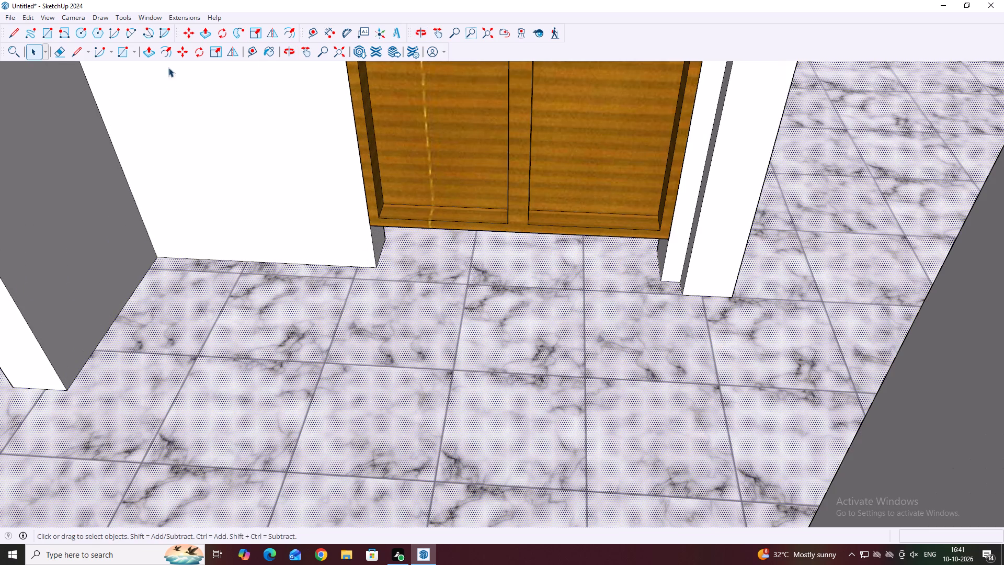
left_click(49, 30)
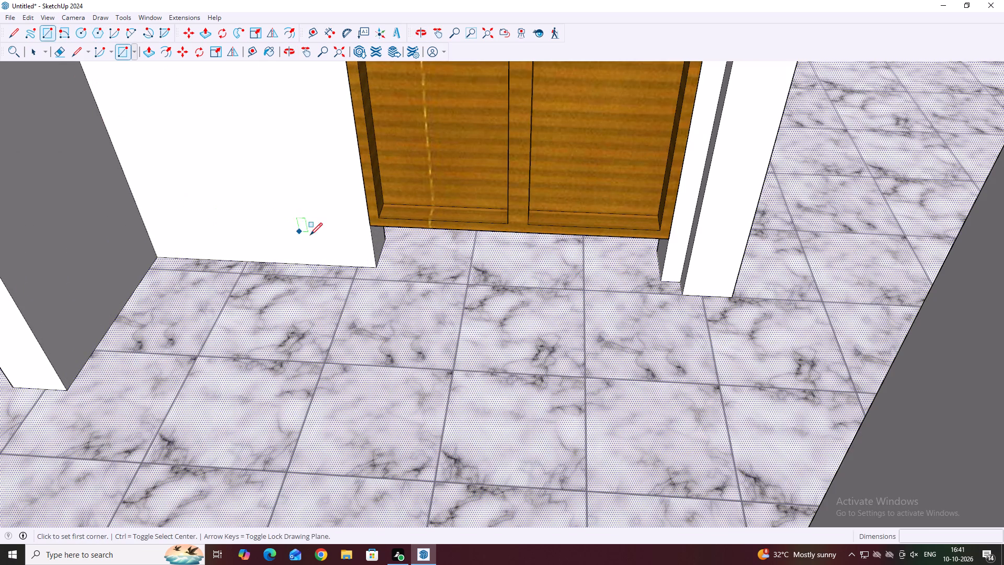
scroll(330, 245, "up", 6)
left_click(385, 271)
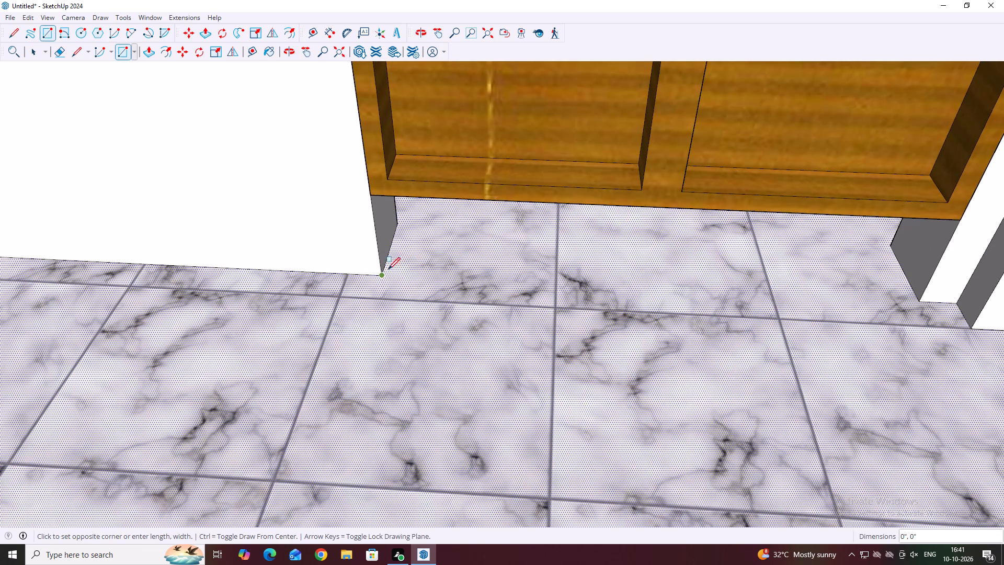
scroll(885, 261, "up", 3)
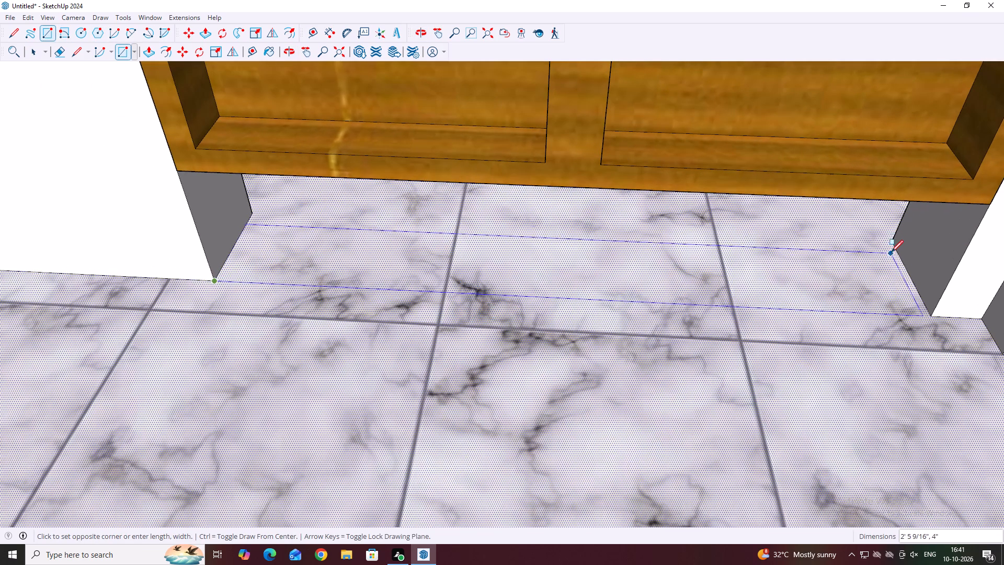
left_click(894, 236)
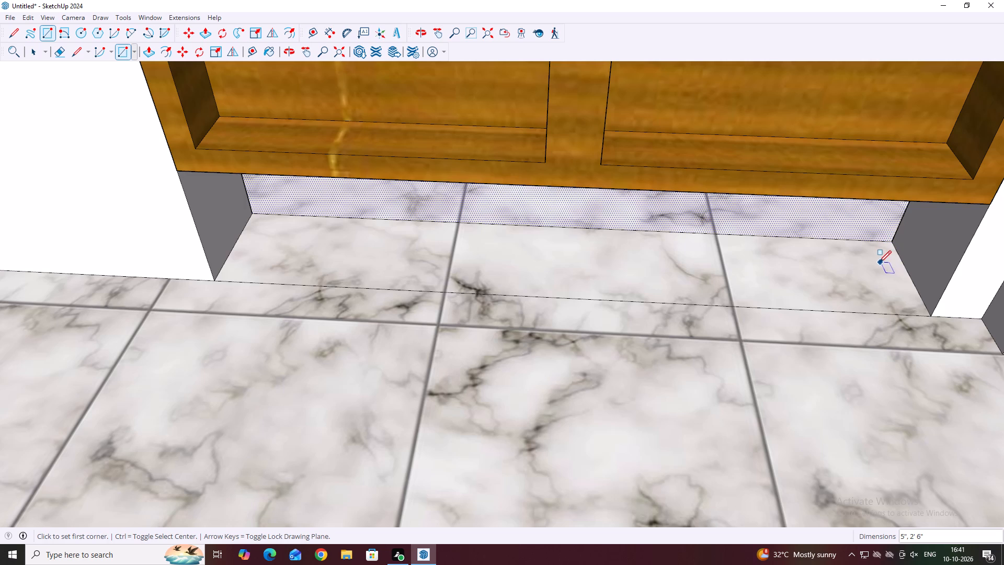
Make the threshold rectangle, with its face and edges, into a component that replaces the selection.
key("space")
left_click(807, 294)
double_click(807, 294)
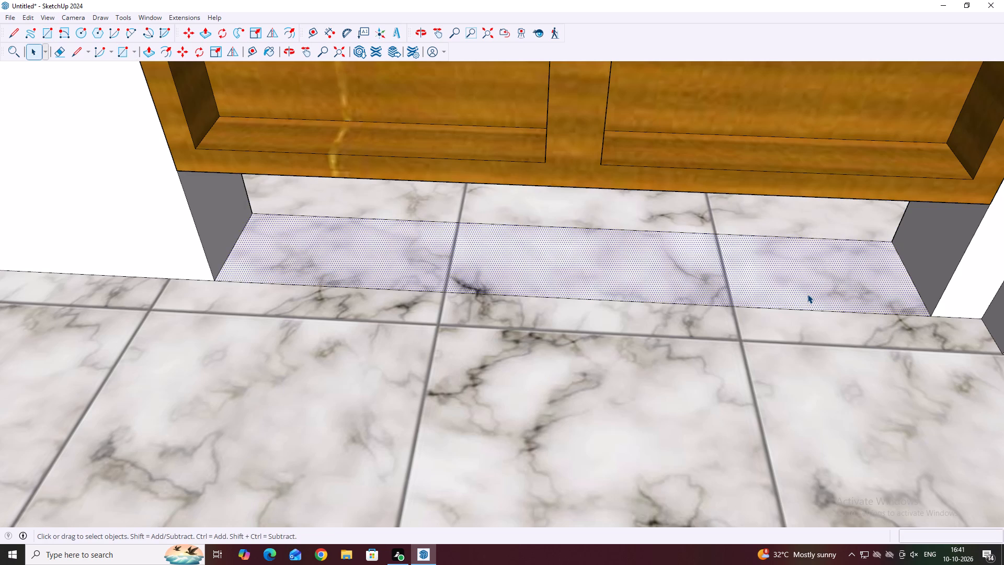
right_click(807, 294)
left_click(860, 381)
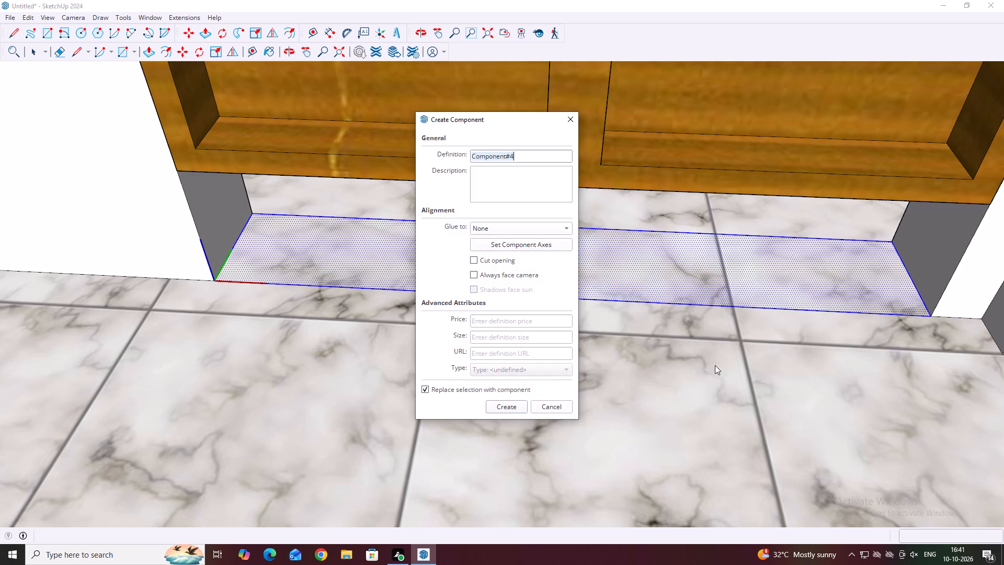
left_click(506, 406)
Open the threshold component for editing and push/pull its face up 1 inch.
left_click(309, 260)
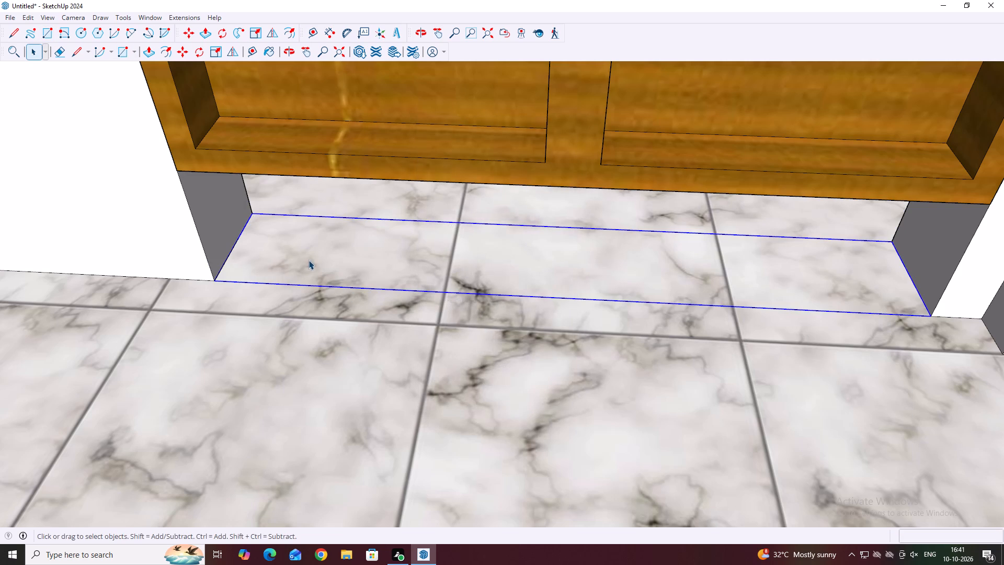
double_click(314, 258)
left_click(318, 258)
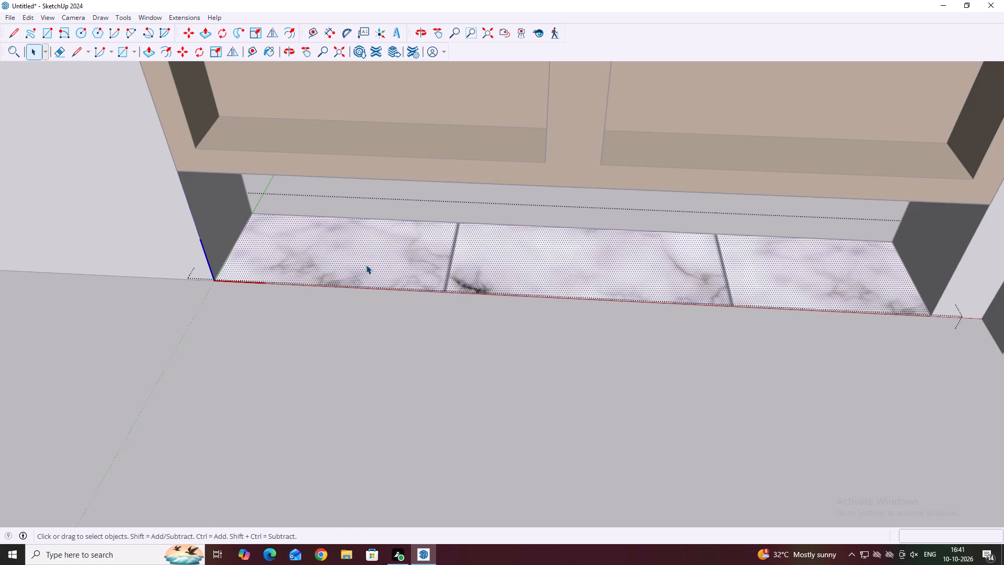
key("p")
left_click(497, 264)
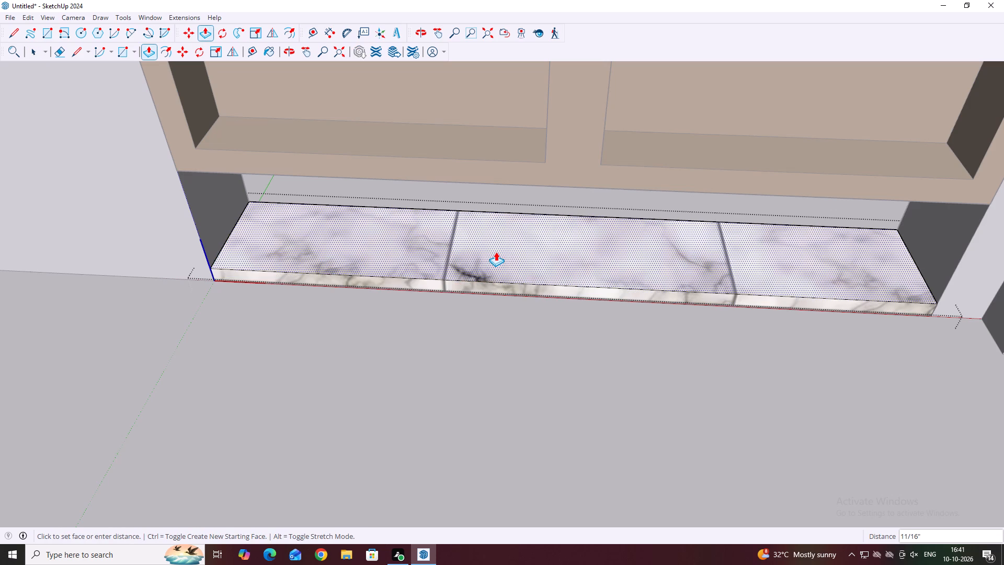
key("1")
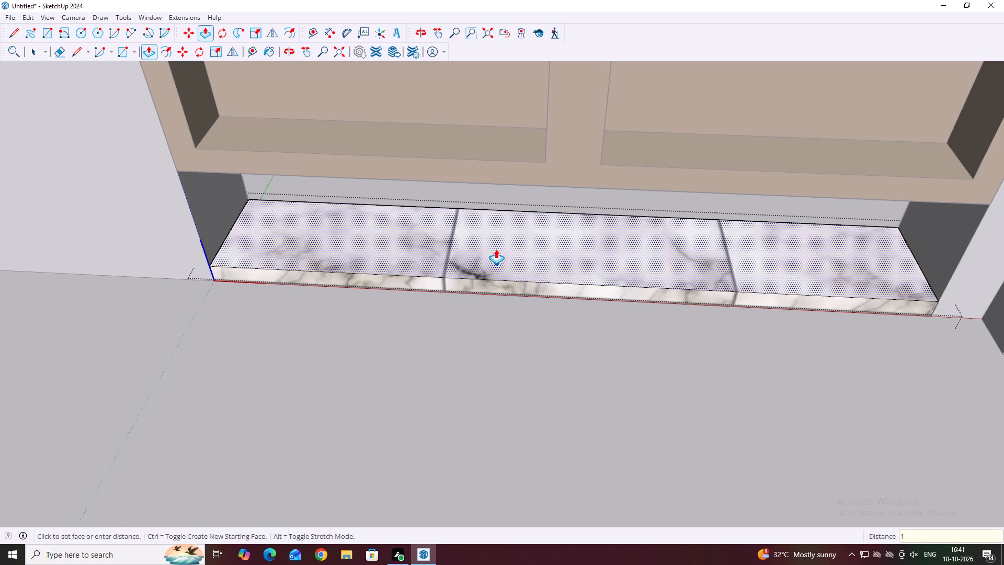
key("apostrophe")
key("BackSpace")
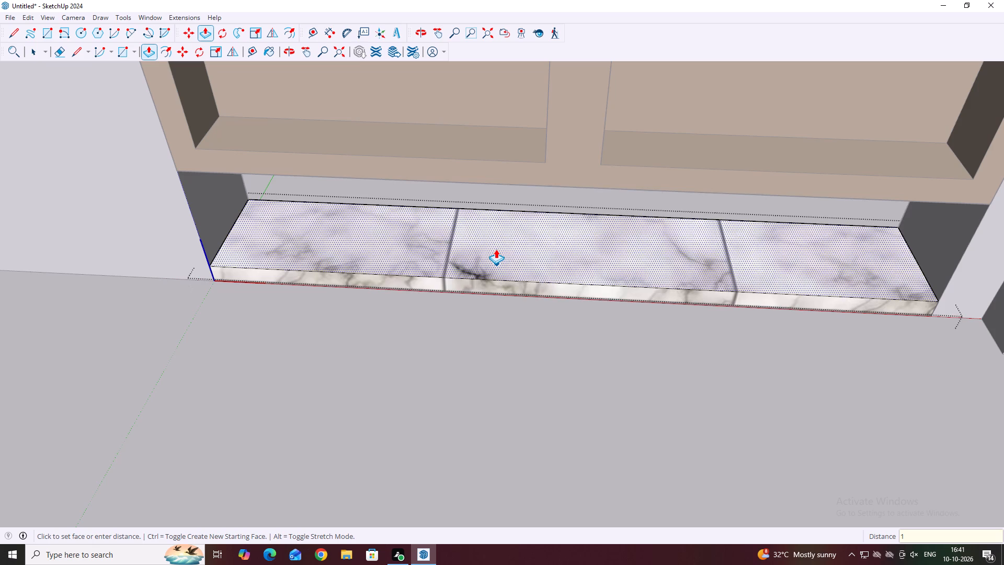
key("Return")
key("space")
left_click(512, 253)
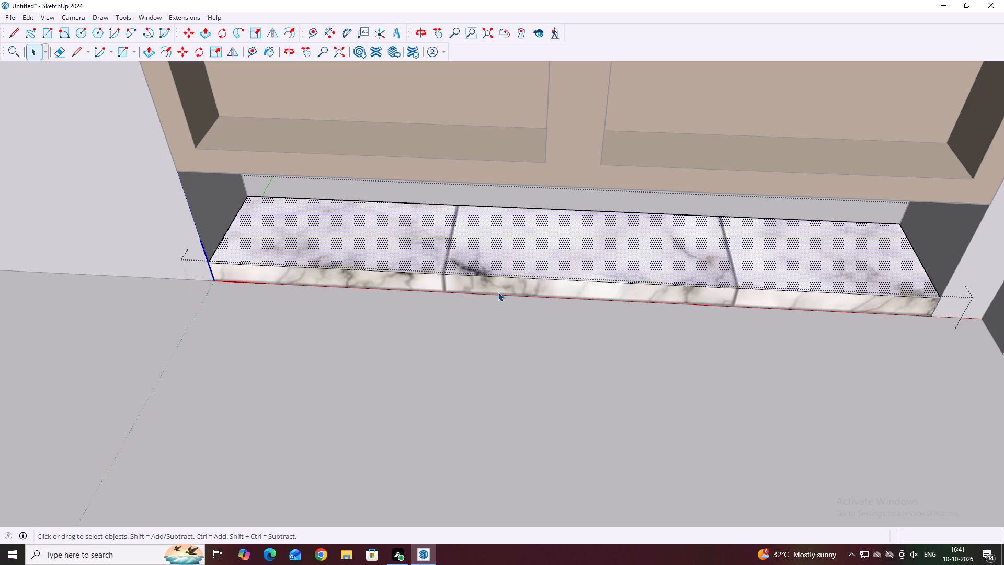
Paint the top and front faces of the new threshold strip with the Wood OSB material.
key("b")
scroll(497, 326, "down", 2)
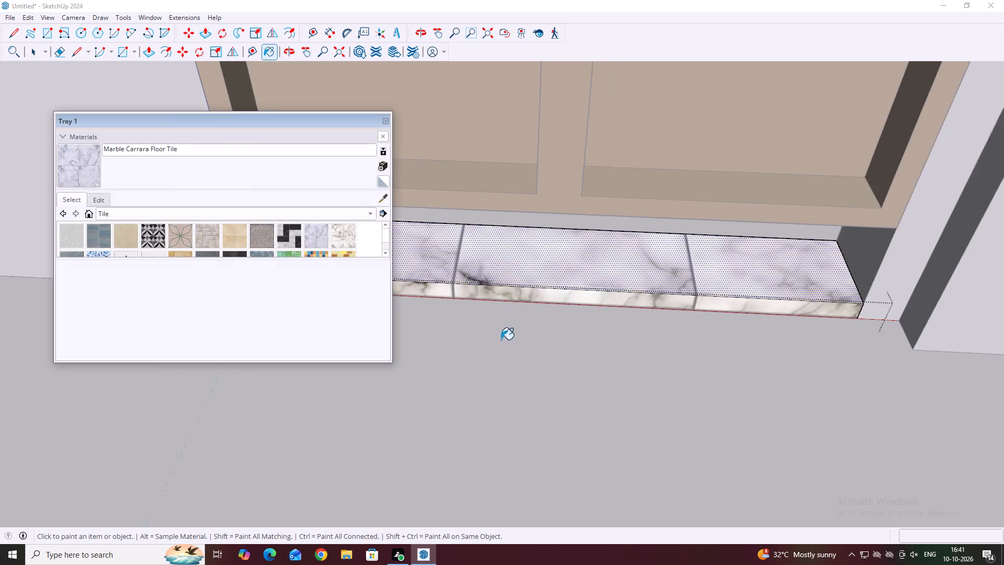
scroll(501, 340, "down", 1)
scroll(403, 277, "down", 6)
scroll(606, 317, "down", 9)
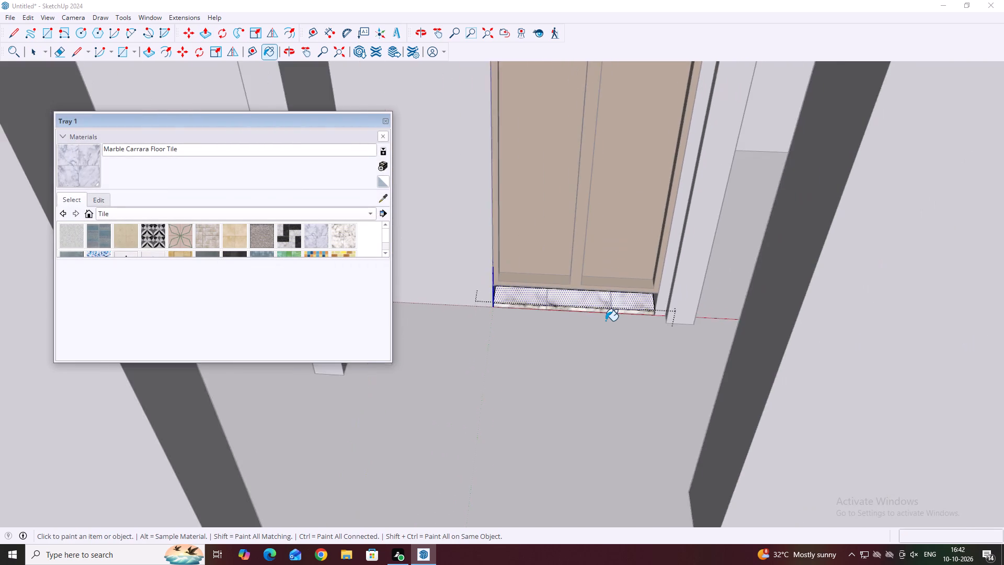
scroll(606, 321, "down", 5)
scroll(590, 318, "up", 8)
scroll(604, 320, "down", 5)
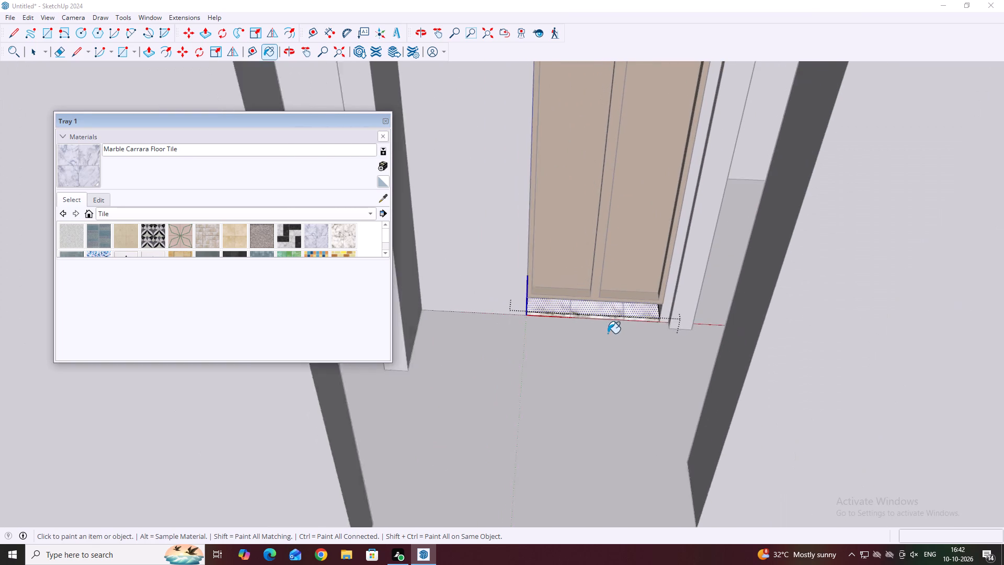
scroll(608, 333, "down", 1)
scroll(345, 251, "up", 3)
left_click(183, 212)
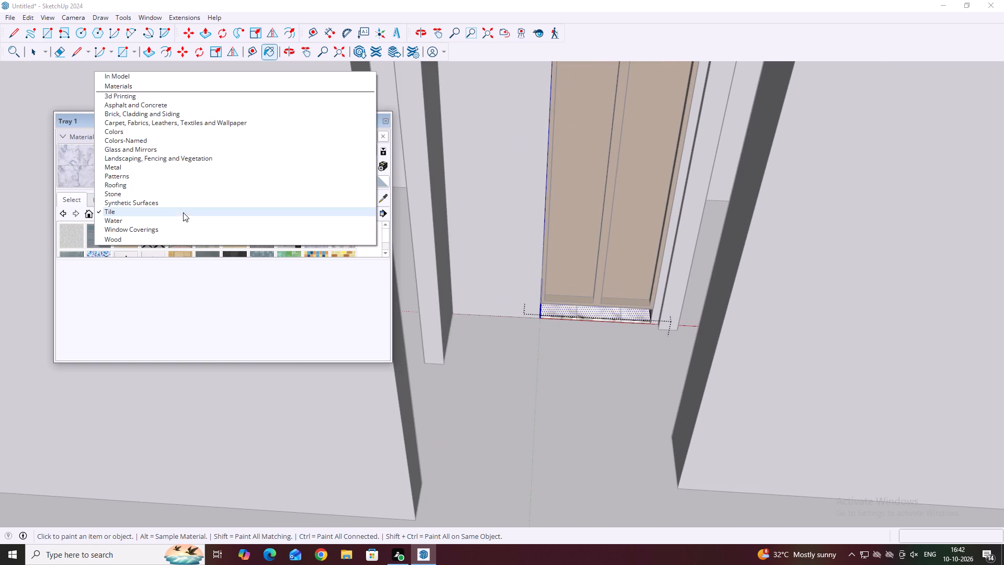
left_click(138, 241)
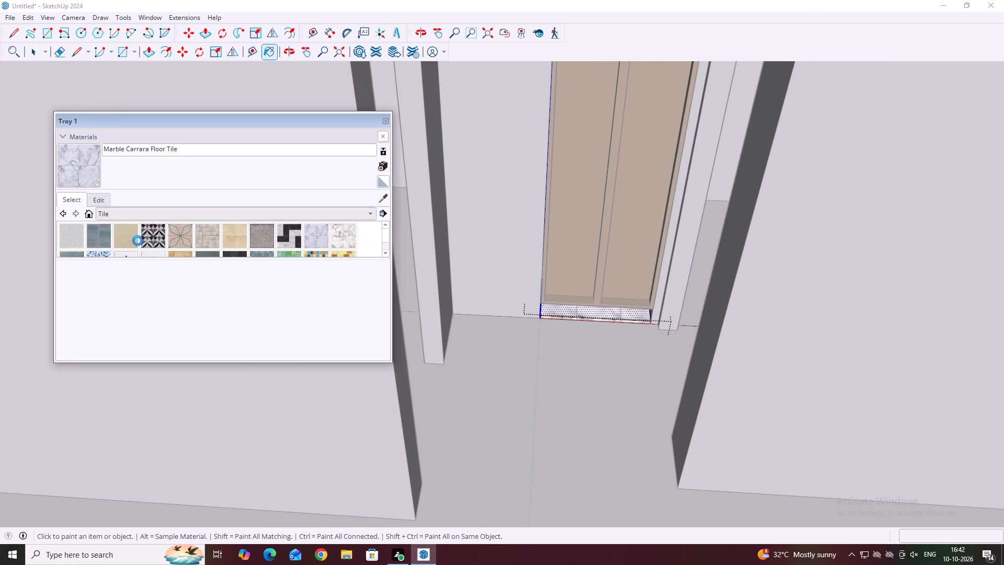
scroll(65, 240, "up", 3)
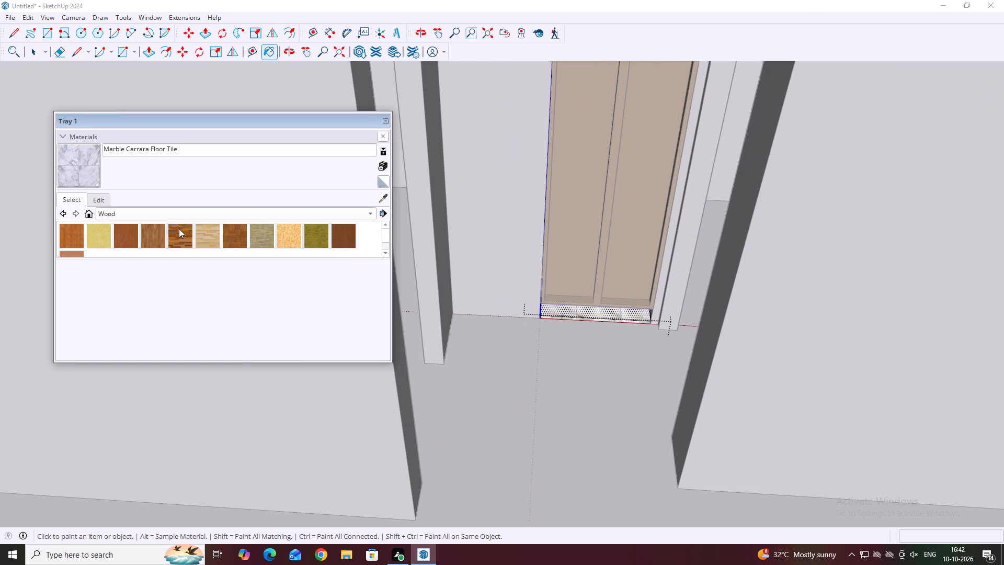
left_click(288, 239)
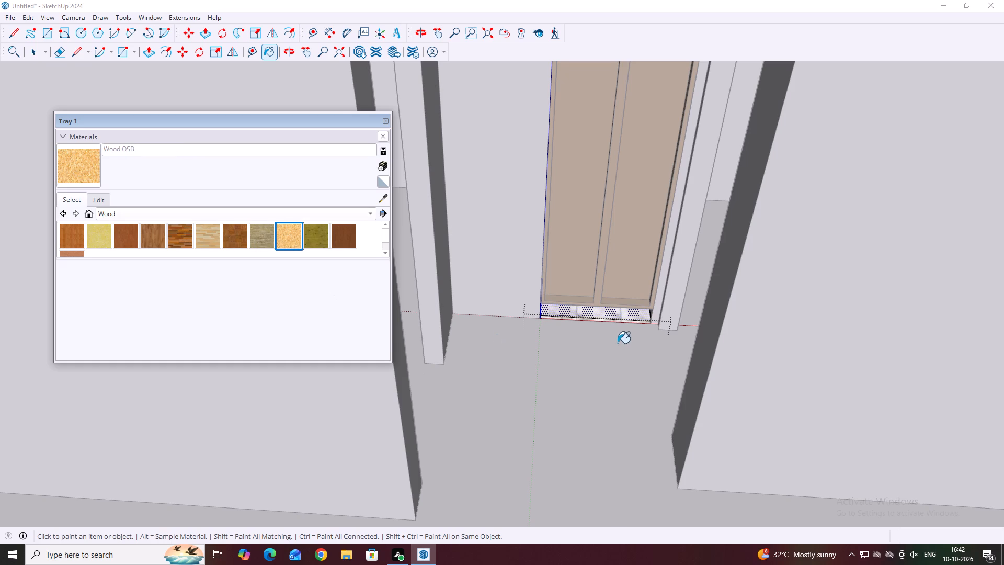
scroll(609, 320, "up", 8)
left_click(606, 317)
scroll(606, 324, "up", 7)
left_click(605, 327)
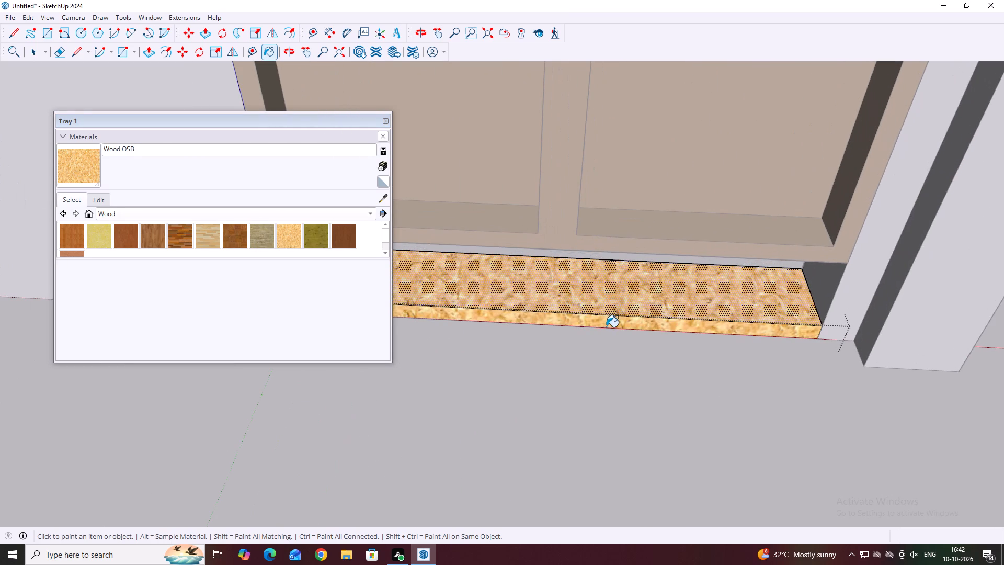
Paint the opposite long side of the threshold strip with Wood OSB and finish editing the component.
scroll(609, 323, "down", 5)
middle_click_drag(616, 297, 850, 325)
middle_click_drag(417, 313, 709, 328)
scroll(722, 313, "down", 16)
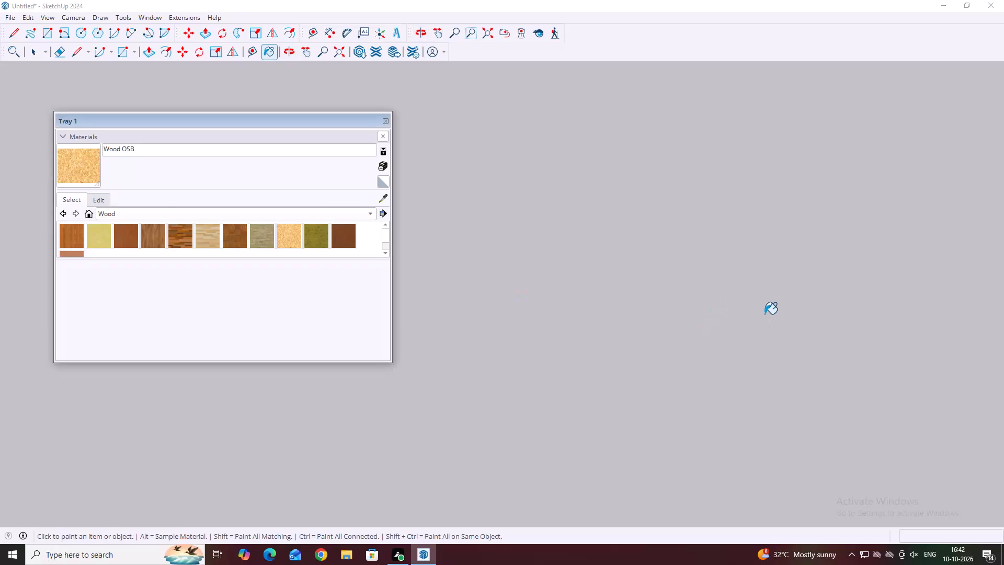
scroll(765, 314, "down", 6)
scroll(605, 315, "down", 5)
scroll(848, 361, "down", 5)
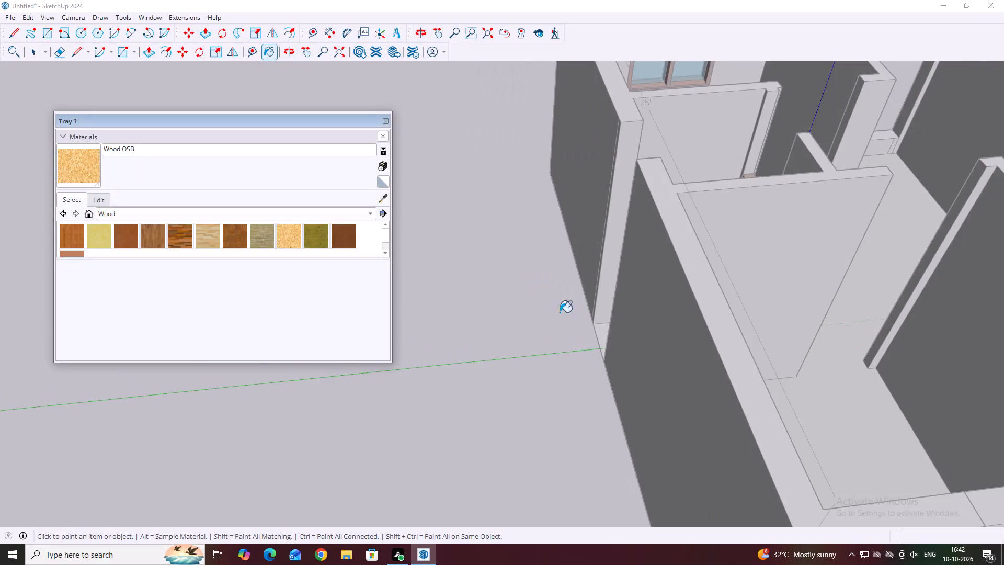
scroll(544, 312, "down", 4)
middle_click_drag(528, 304, 726, 366)
scroll(624, 187, "up", 11)
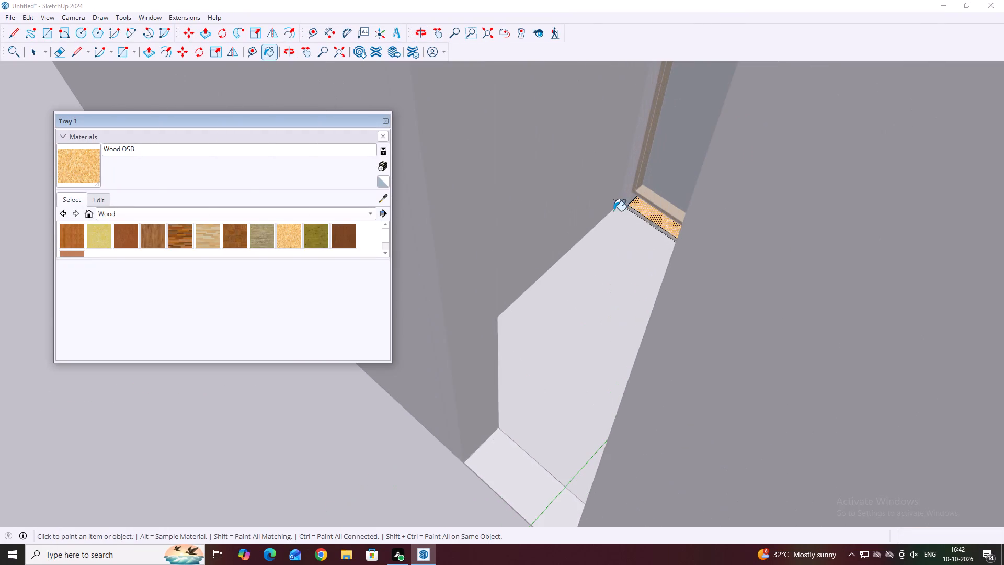
middle_click_drag(615, 215, 675, 236)
scroll(655, 209, "up", 18)
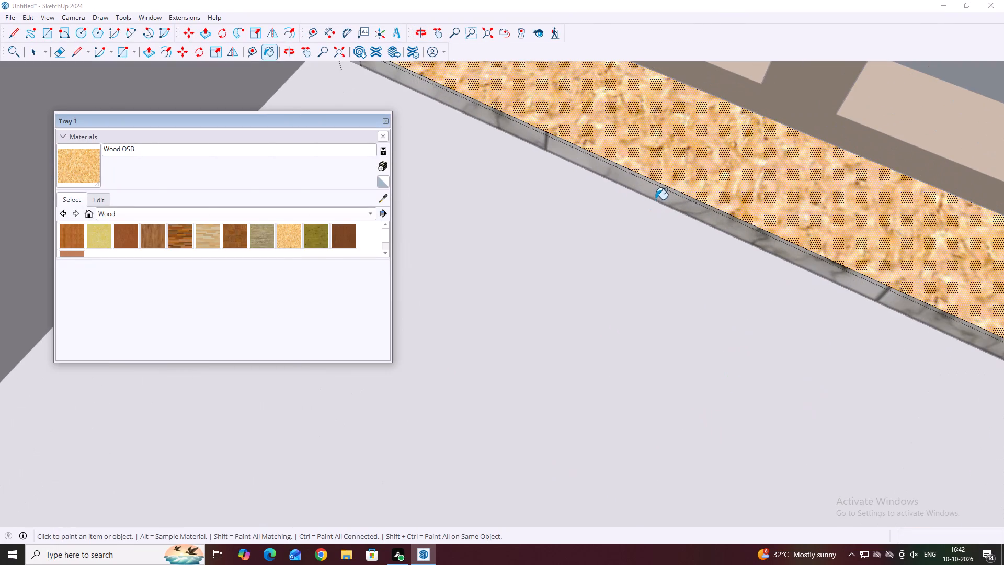
left_click(659, 194)
scroll(671, 263, "down", 5)
key("space")
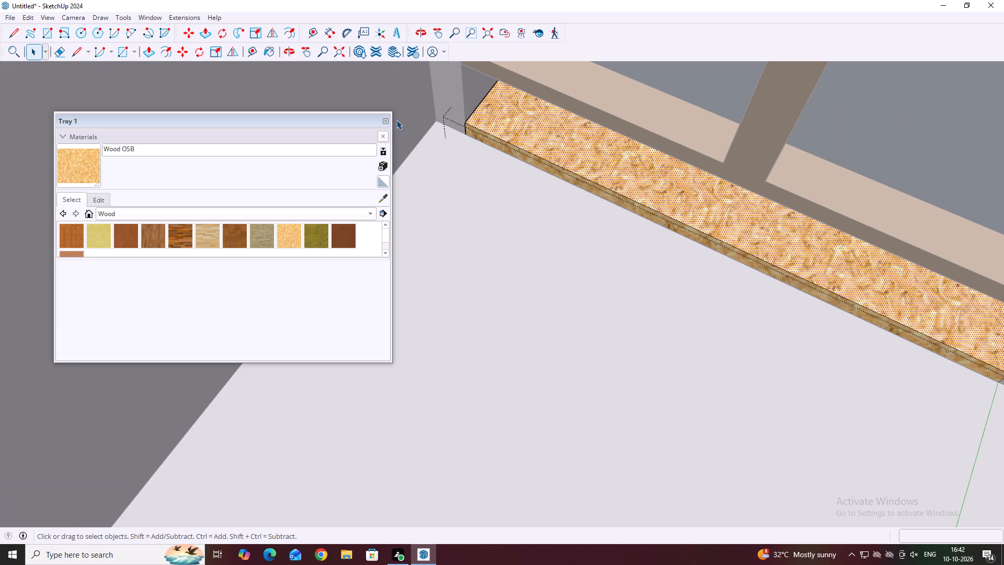
left_click(388, 120)
scroll(392, 182, "down", 20)
scroll(392, 182, "down", 3)
middle_click(453, 268)
middle_click(463, 239)
scroll(636, 178, "down", 2)
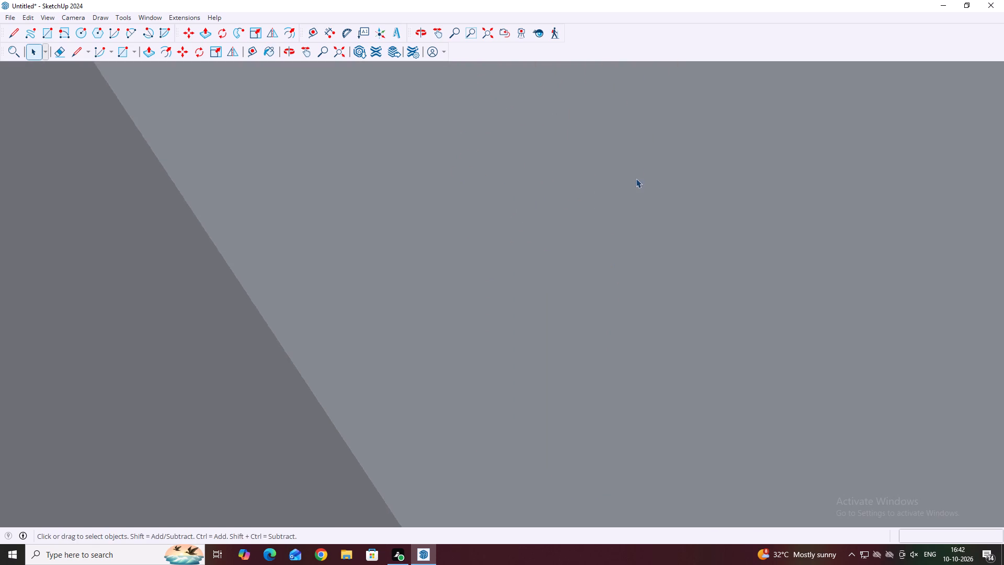
scroll(636, 178, "down", 20)
scroll(636, 178, "down", 19)
middle_click(549, 227)
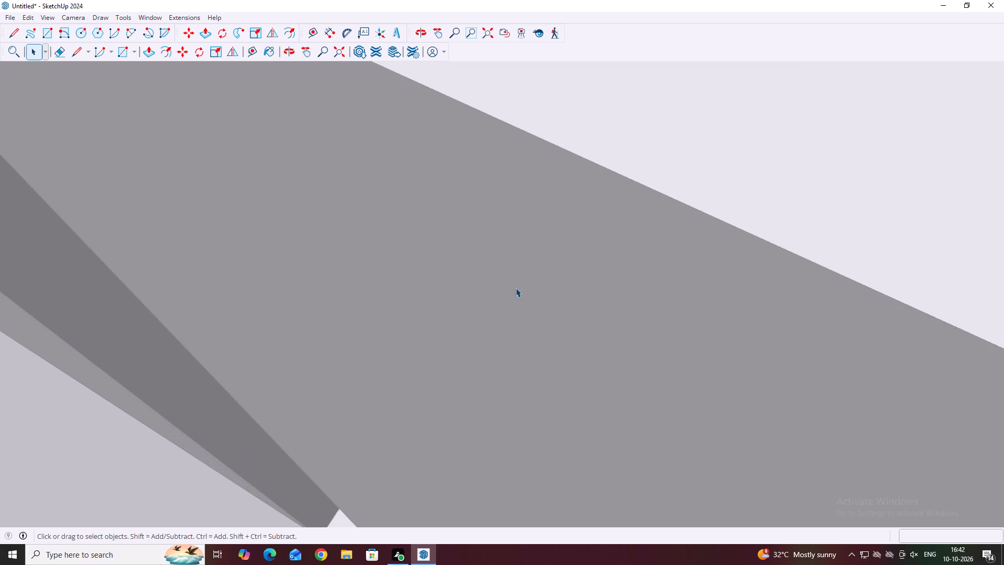
scroll(516, 288, "down", 20)
scroll(516, 288, "down", 6)
middle_click(510, 253)
middle_click(505, 231)
middle_click_drag(764, 259, 484, 235)
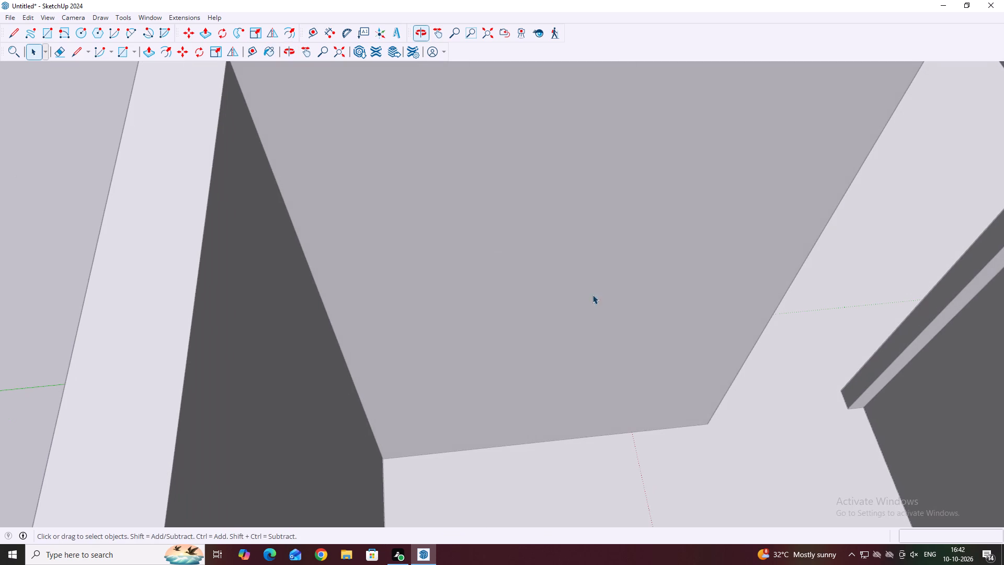
left_click(684, 366)
scroll(660, 360, "down", 6)
middle_click_drag(740, 368, 428, 443)
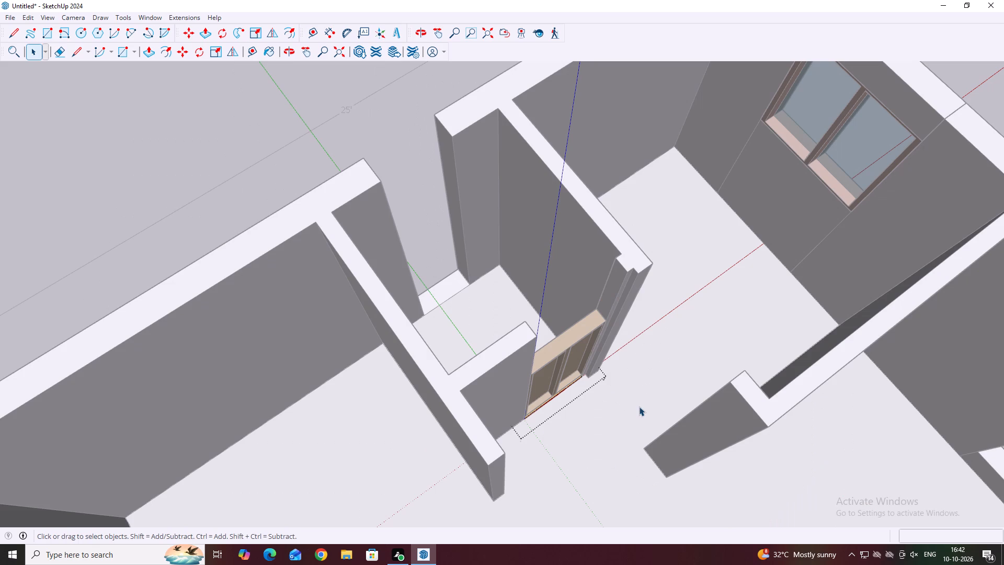
left_click(638, 400)
Move the raised two-leaf door from its bottom corner down onto the top corner of the Wood OSB threshold.
middle_click_drag(595, 423, 455, 319)
scroll(511, 371, "up", 3)
middle_click_drag(532, 457, 475, 398)
scroll(510, 436, "up", 3)
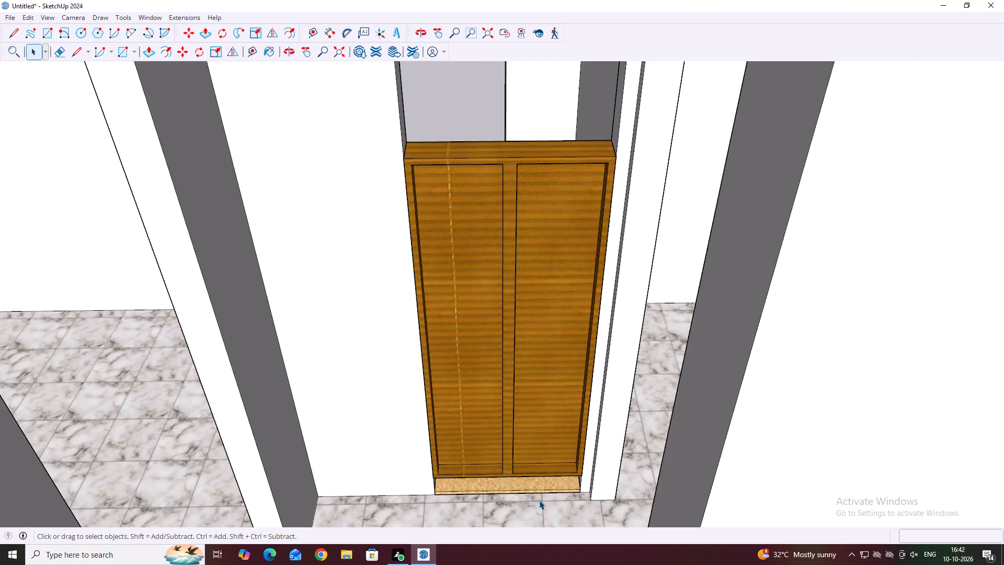
scroll(539, 500, "up", 2)
left_click(539, 470)
key("m")
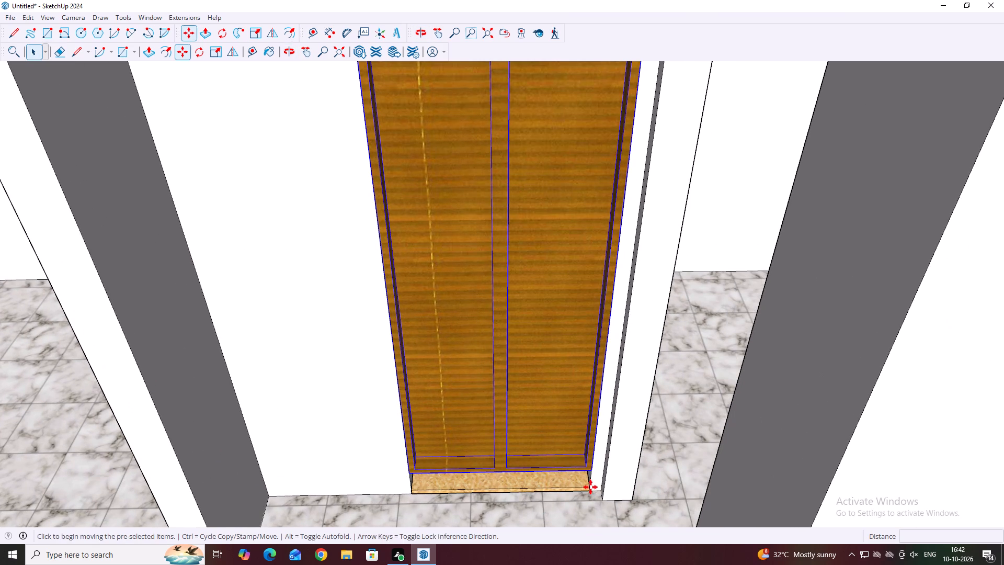
scroll(591, 461, "up", 12)
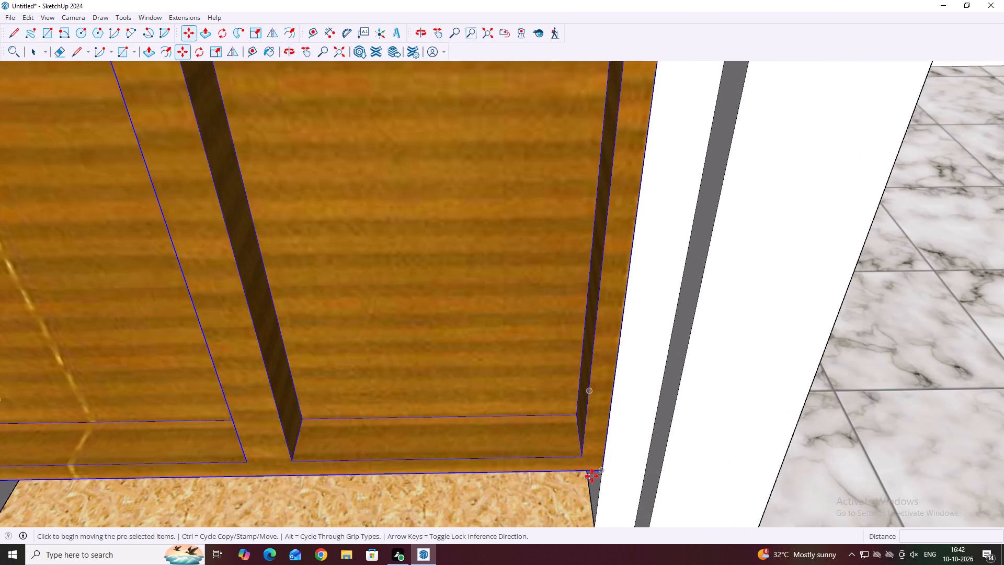
left_click(599, 468)
scroll(575, 428, "down", 4)
scroll(589, 484, "up", 2)
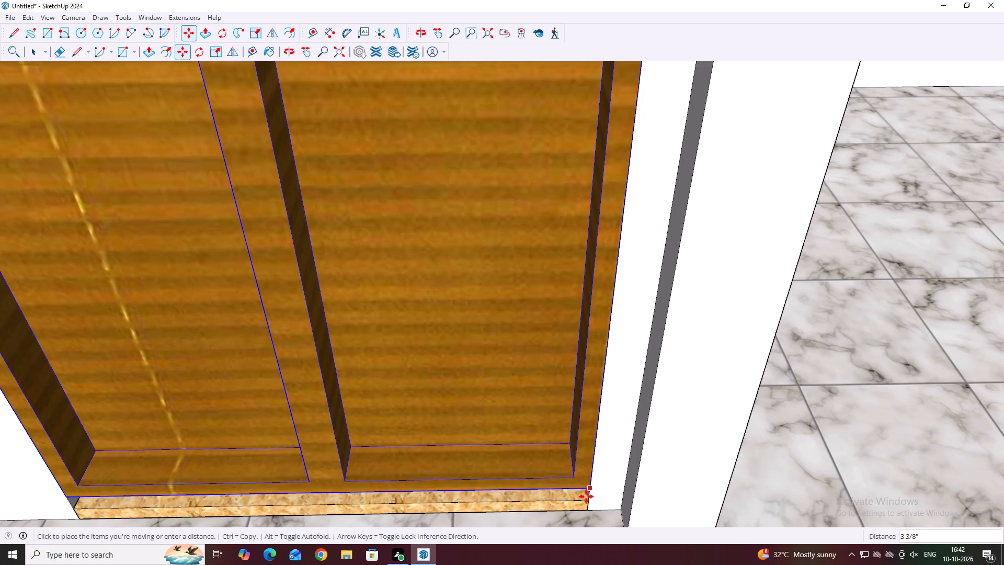
left_click(586, 502)
scroll(567, 427, "down", 7)
key("space")
left_click_drag(847, 485, 829, 473)
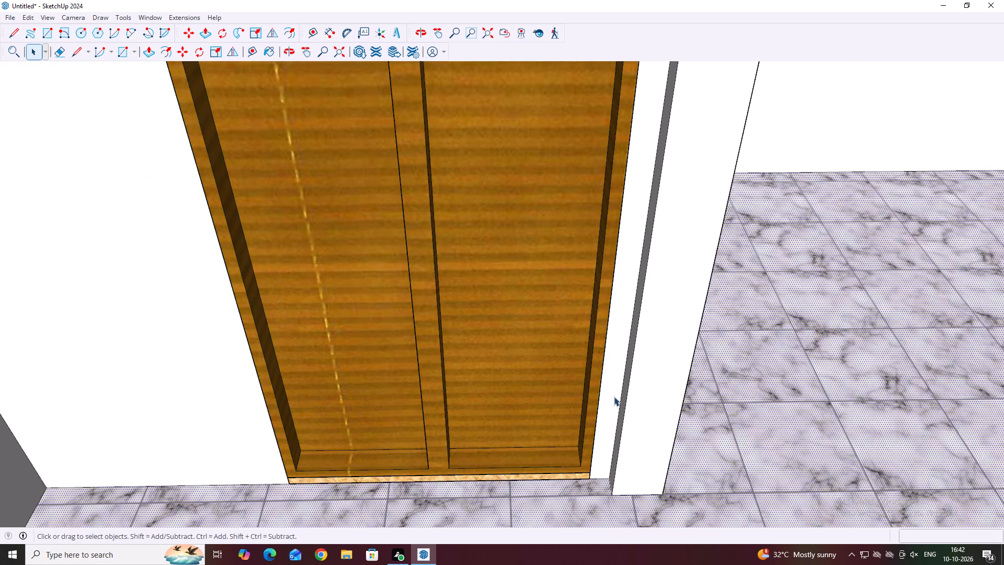
Examine the two-leaf doors and doorways around the whole house, from outside and from above.
scroll(603, 370, "down", 6)
middle_click_drag(523, 296, 695, 375)
middle_click_drag(406, 317, 656, 350)
middle_click_drag(351, 264, 597, 365)
scroll(529, 281, "down", 4)
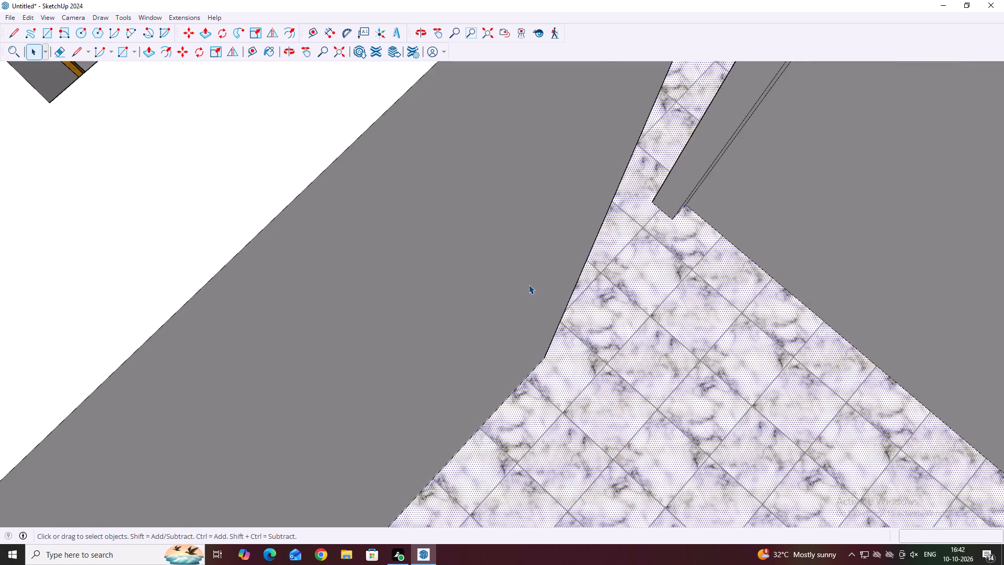
scroll(529, 285, "down", 6)
middle_click_drag(163, 304, 268, 264)
middle_click_drag(263, 333, 394, 273)
middle_click_drag(368, 382, 369, 305)
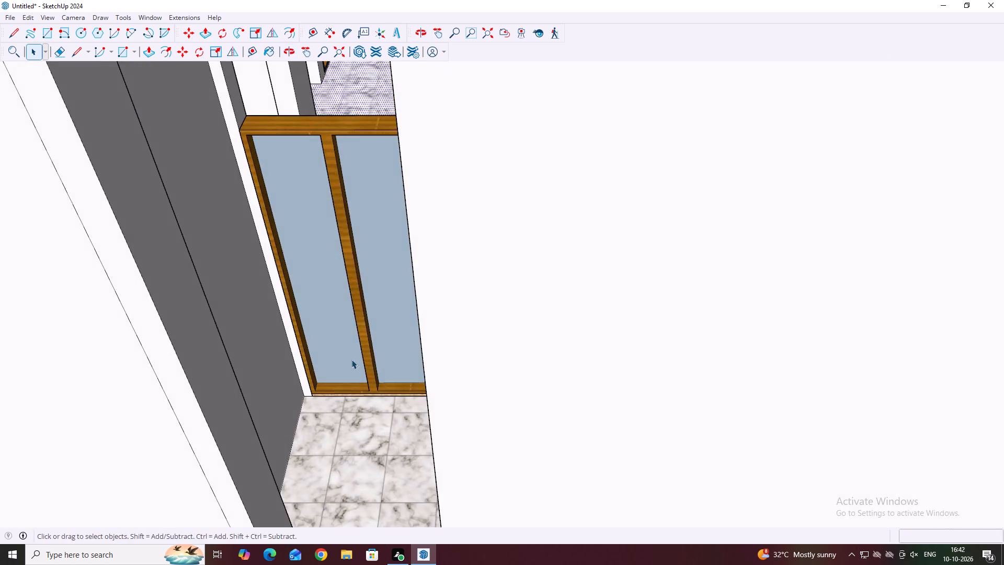
middle_click_drag(339, 386, 384, 273)
middle_click_drag(475, 284, 383, 326)
scroll(489, 301, "down", 6)
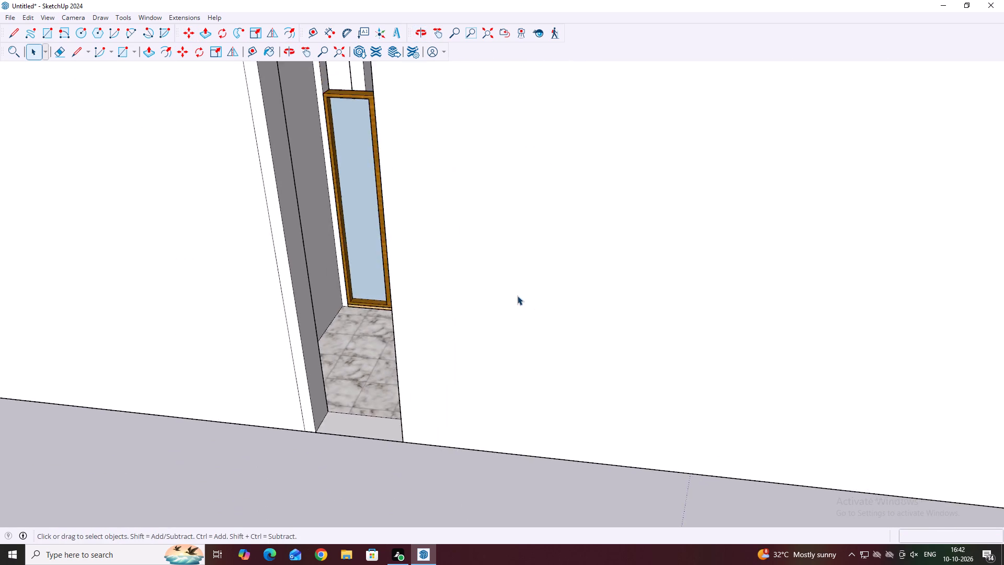
scroll(517, 296, "down", 13)
middle_click(523, 278)
middle_click_drag(703, 263, 410, 283)
middle_click_drag(538, 281, 273, 263)
middle_click_drag(518, 269, 253, 232)
middle_click_drag(550, 247, 351, 227)
middle_click_drag(530, 232, 412, 228)
middle_click_drag(652, 259, 485, 256)
scroll(667, 333, "down", 2)
middle_click_drag(679, 244, 657, 381)
middle_click_drag(582, 282, 513, 284)
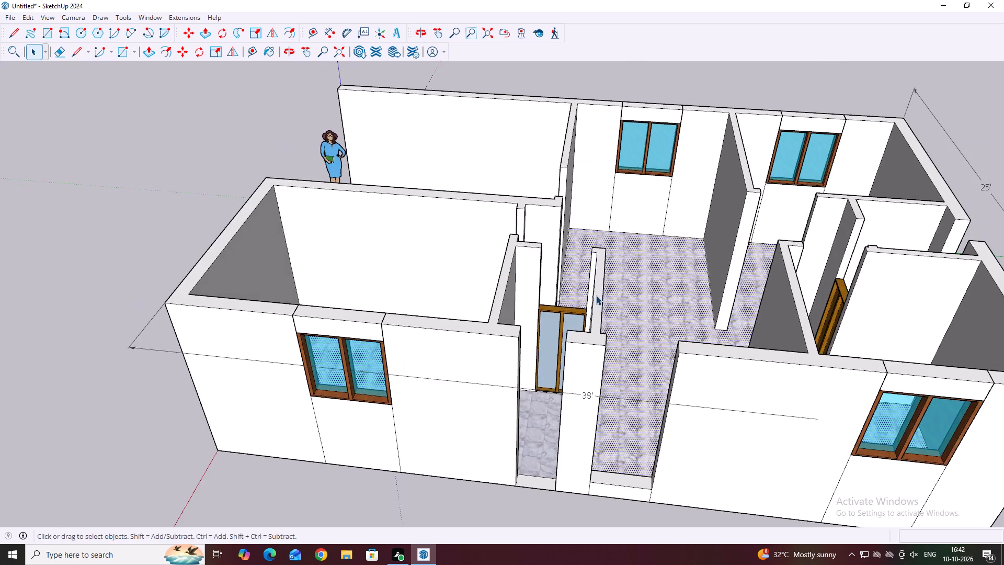
middle_click_drag(597, 298, 481, 292)
middle_click_drag(597, 318, 407, 274)
middle_click_drag(473, 273, 408, 272)
middle_click_drag(547, 286, 395, 266)
scroll(437, 268, "down", 1)
middle_click_drag(525, 285, 433, 270)
scroll(527, 308, "down", 1)
middle_click_drag(527, 308, 527, 306)
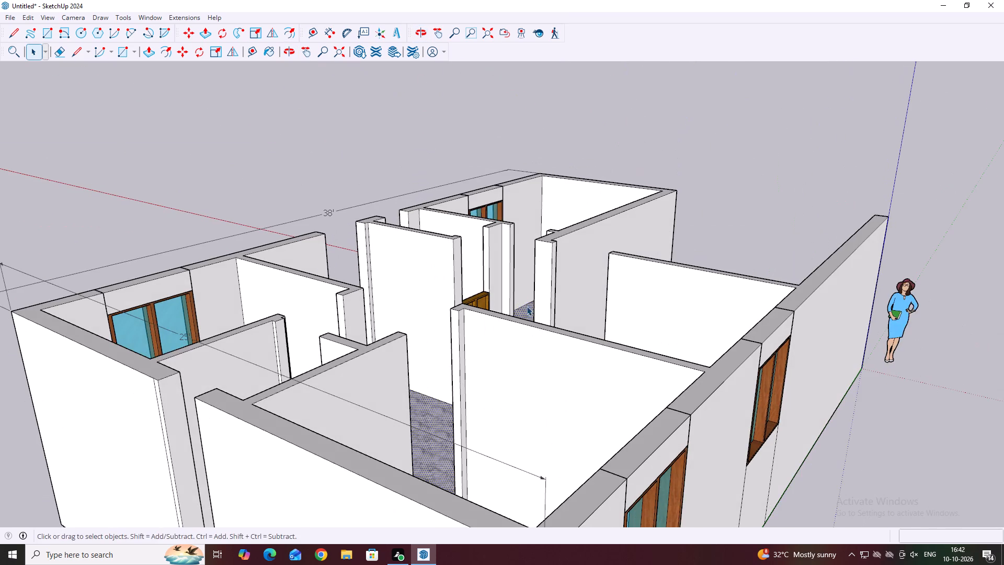
scroll(527, 306, "down", 1)
middle_click_drag(527, 306, 529, 338)
middle_click_drag(425, 318, 428, 387)
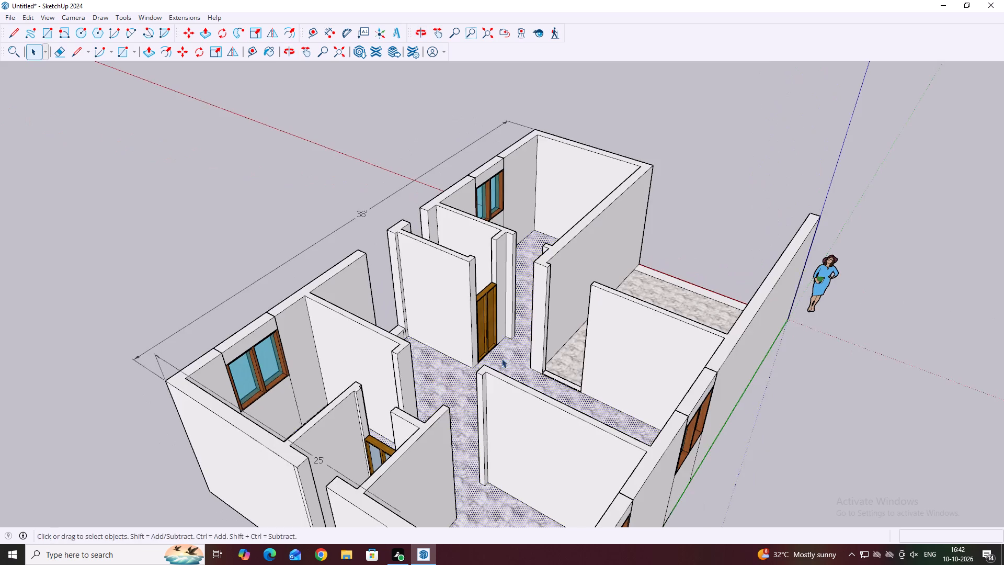
middle_click_drag(492, 358, 324, 328)
Move the other two-leaf door, between the hall and the small room, about 1' 4" clear of its white threshold strip.
scroll(469, 310, "up", 2)
middle_click_drag(532, 317, 472, 411)
scroll(501, 320, "up", 2)
left_click(501, 321)
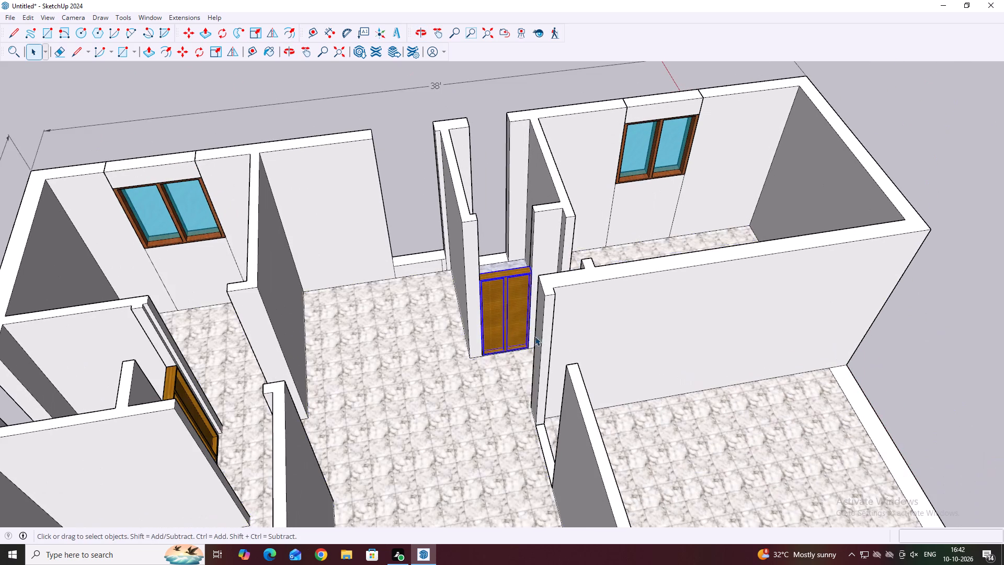
middle_click_drag(537, 339, 518, 302)
scroll(503, 333, "up", 3)
middle_click_drag(516, 387, 496, 325)
key("m")
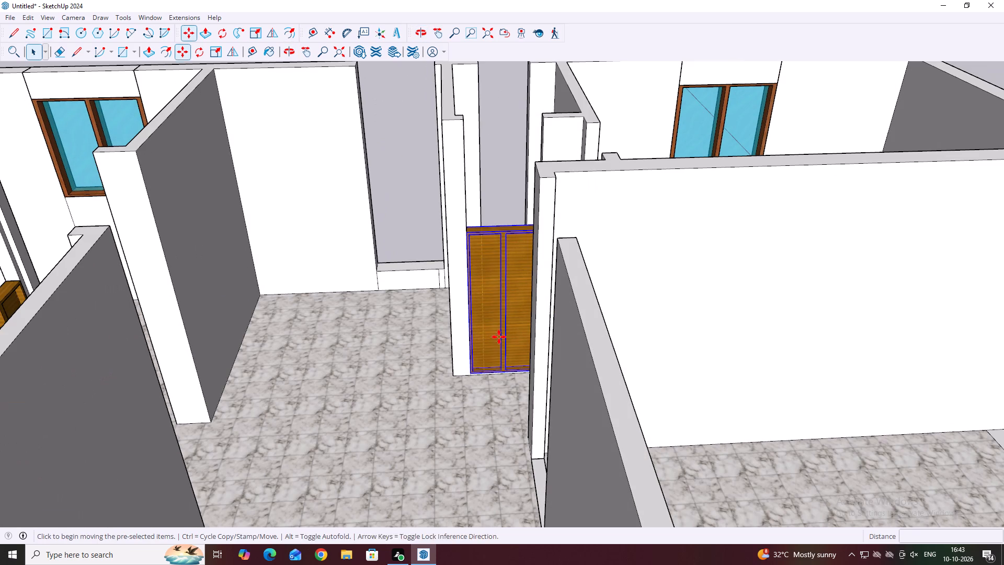
scroll(494, 342, "up", 3)
left_click_drag(498, 346, 493, 335)
left_click(495, 322)
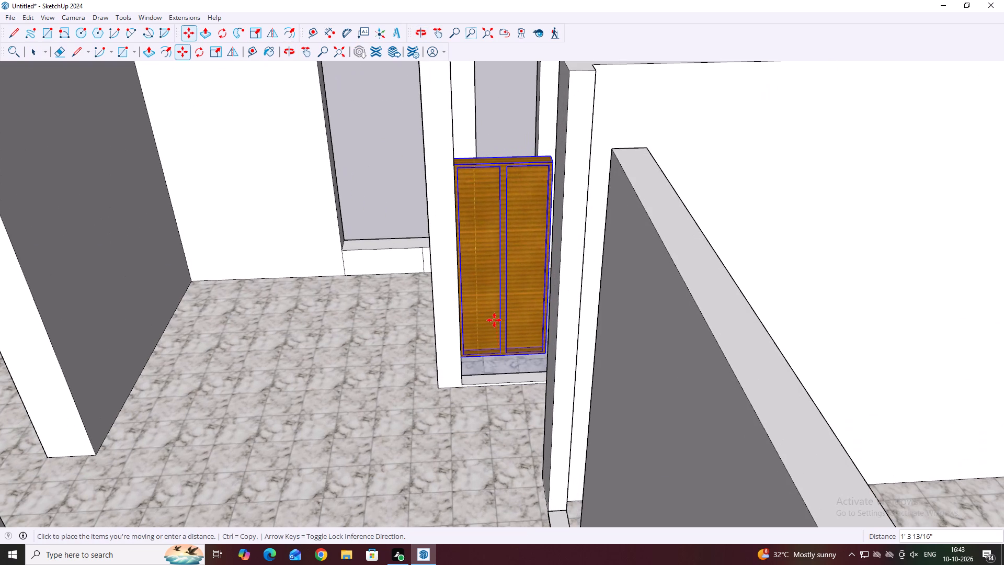
key("space")
Delete the top face and the hall-side face of the white threshold strip between the hall and the small room.
scroll(496, 374, "up", 3)
middle_click_drag(504, 383, 516, 399)
scroll(514, 395, "up", 2)
left_click(509, 387)
middle_click_drag(511, 393, 520, 411)
scroll(519, 408, "up", 2)
double_click(511, 381)
left_click(512, 385)
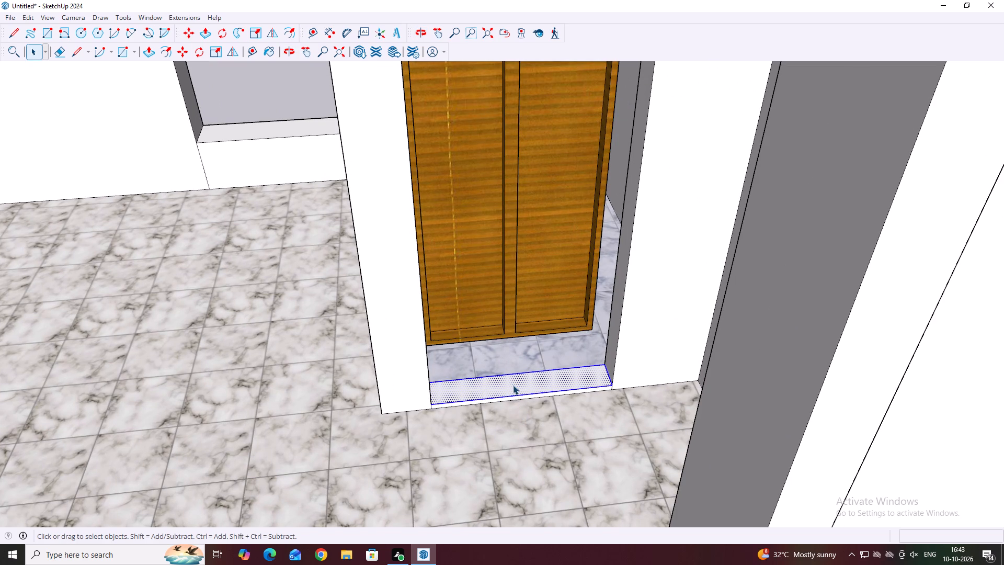
triple_click(515, 386)
left_click(515, 386)
scroll(515, 391, "up", 2)
left_click(538, 401)
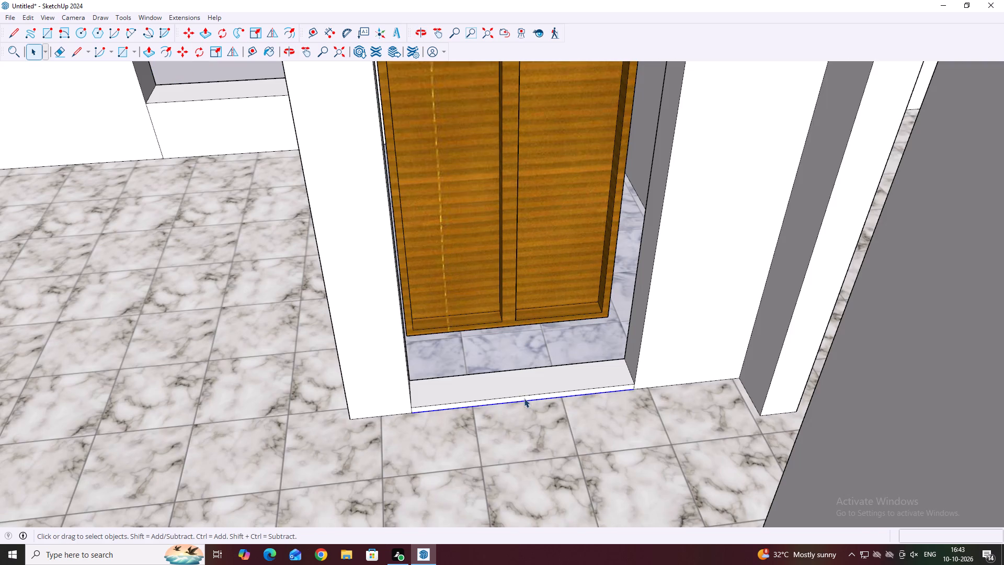
left_click(523, 388)
key("Delete")
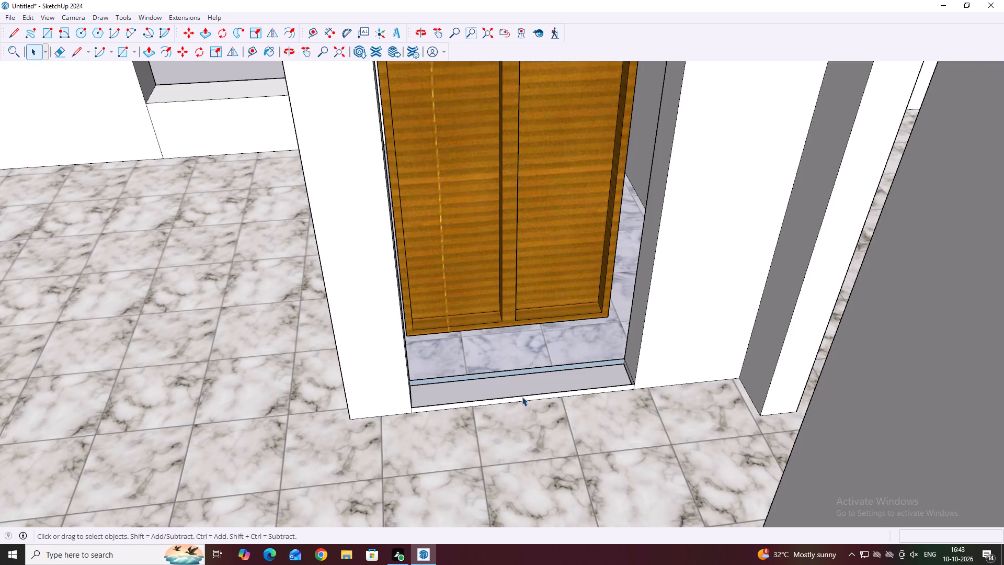
left_click(522, 398)
key("Delete")
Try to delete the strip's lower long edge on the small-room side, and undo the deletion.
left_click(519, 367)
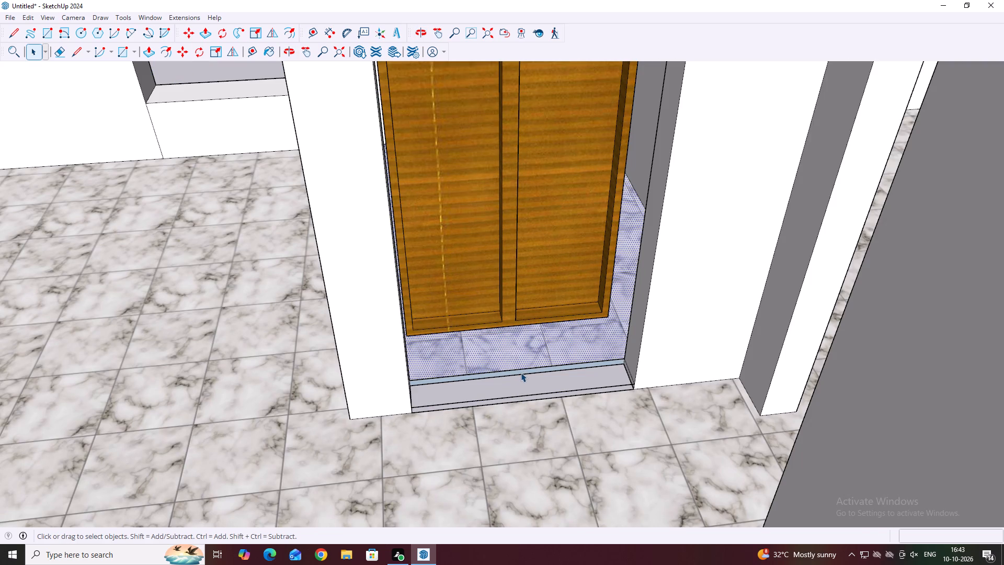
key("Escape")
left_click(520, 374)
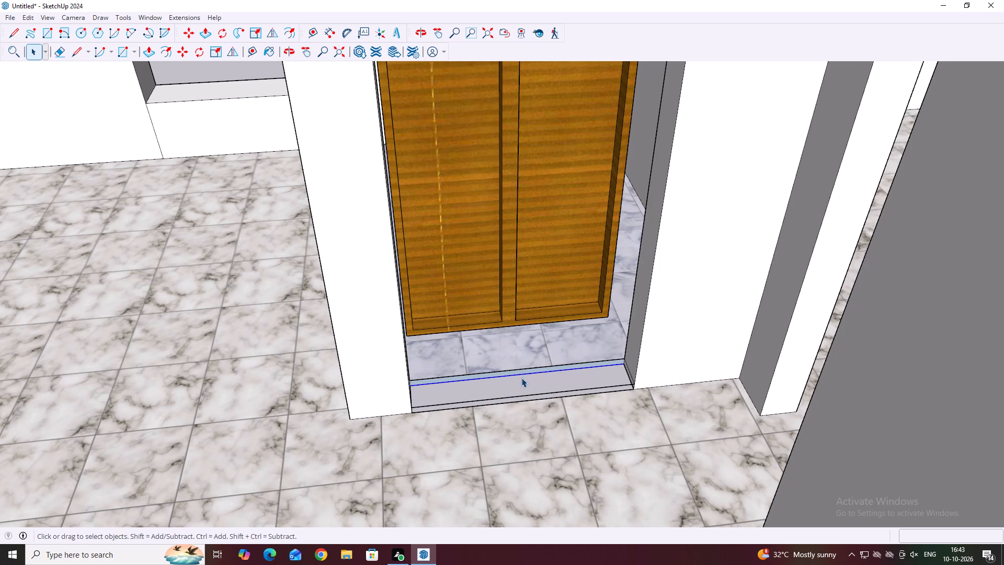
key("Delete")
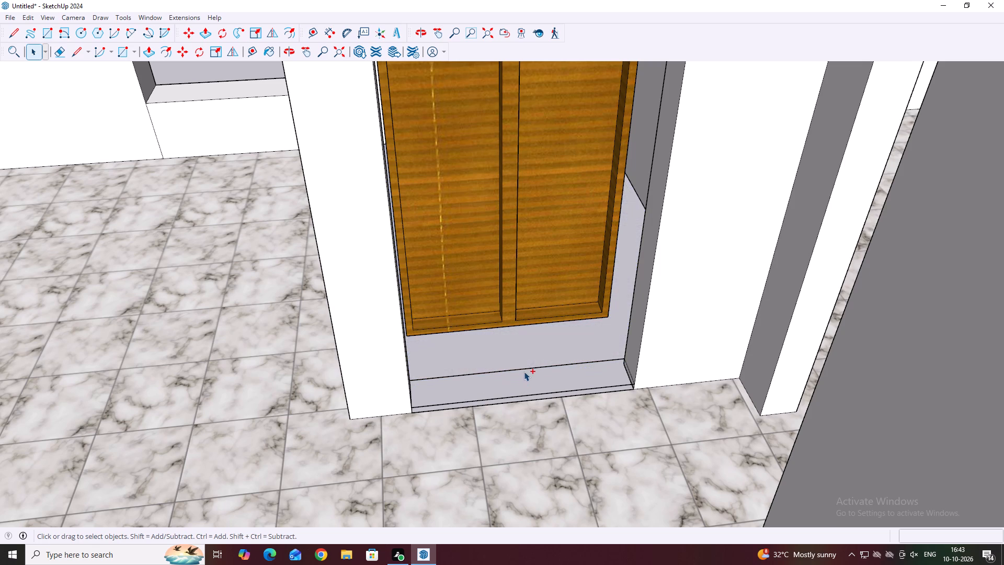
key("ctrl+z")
Delete the strip's leftover upper long edge on the small-room side.
left_click(526, 370)
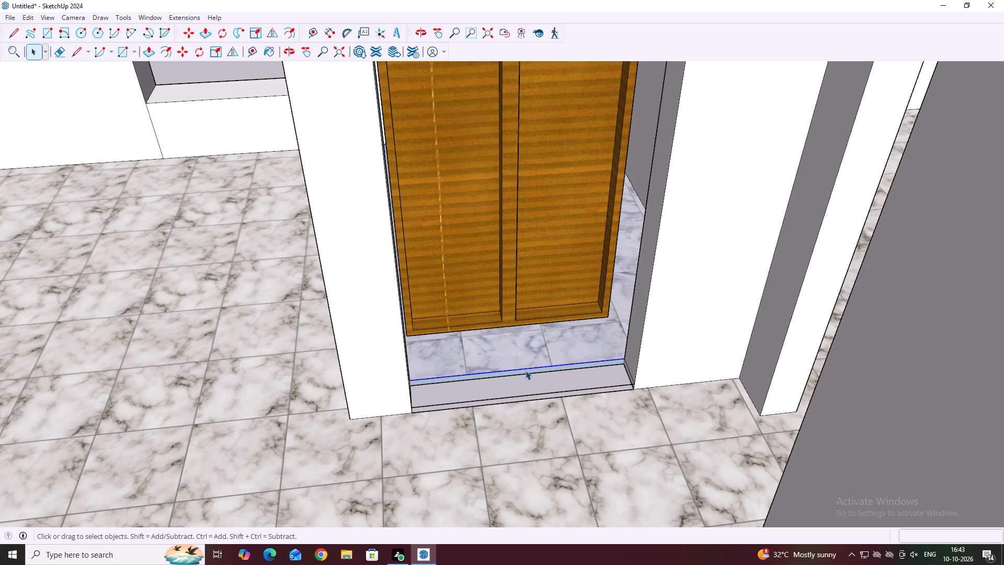
key("Delete")
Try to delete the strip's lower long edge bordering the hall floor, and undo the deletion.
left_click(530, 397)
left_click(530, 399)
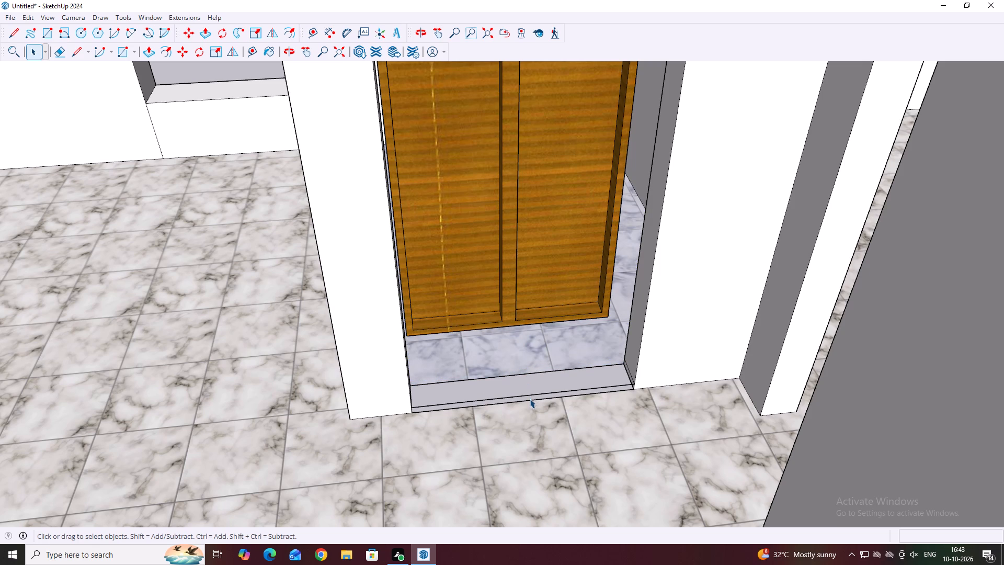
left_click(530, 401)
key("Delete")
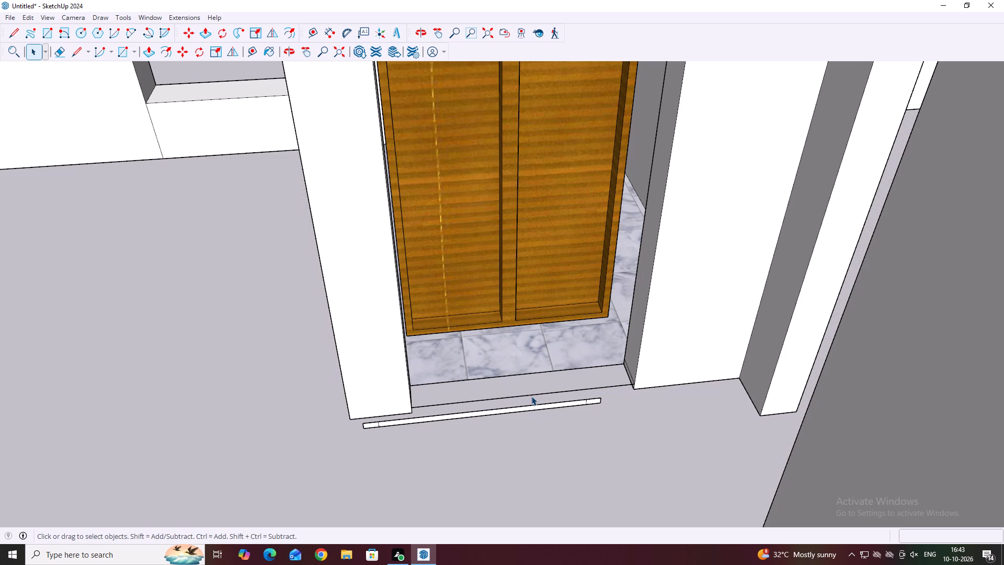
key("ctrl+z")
Delete the strip's upper long edge on the hall side and its leftover short lines on both doorway jambs.
left_click(532, 395)
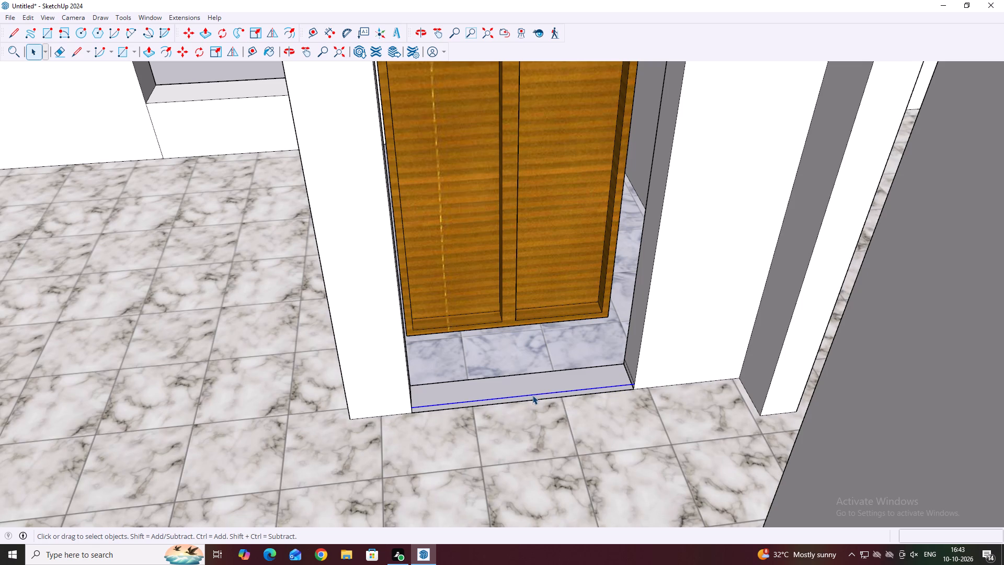
key("Delete")
scroll(579, 386, "down", 5)
middle_click_drag(588, 376, 562, 434)
scroll(500, 417, "up", 2)
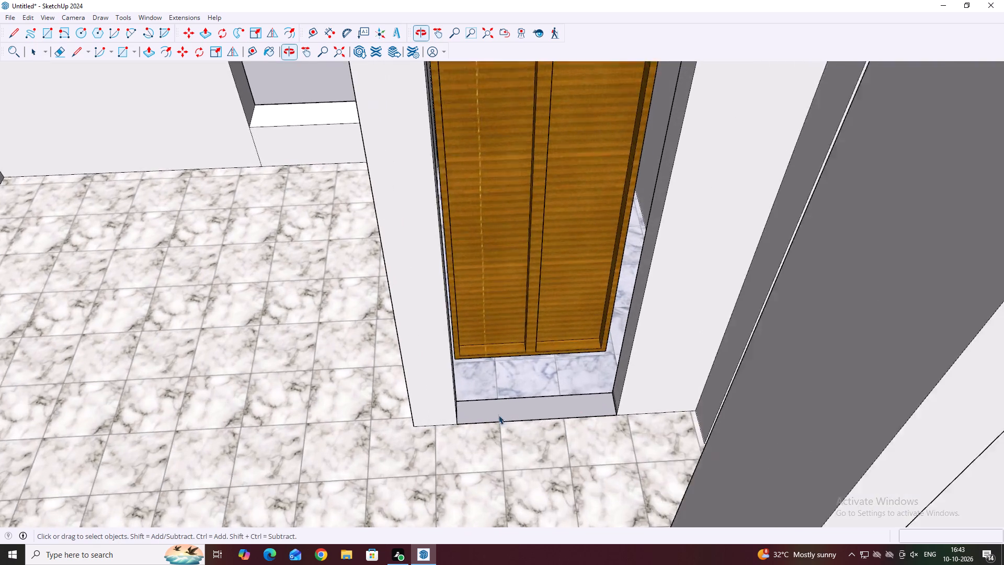
scroll(498, 415, "up", 10)
middle_click_drag(527, 399, 452, 437)
scroll(372, 389, "up", 6)
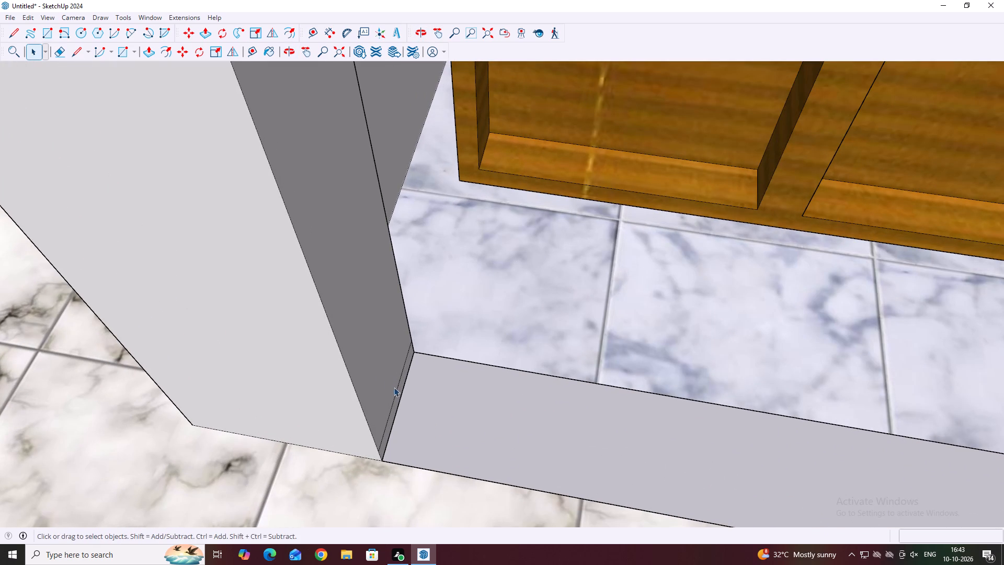
left_click(394, 390)
left_click(396, 394)
key("Delete")
scroll(393, 390, "down", 6)
middle_click_drag(716, 442, 829, 463)
scroll(856, 374, "up", 5)
left_click(848, 357)
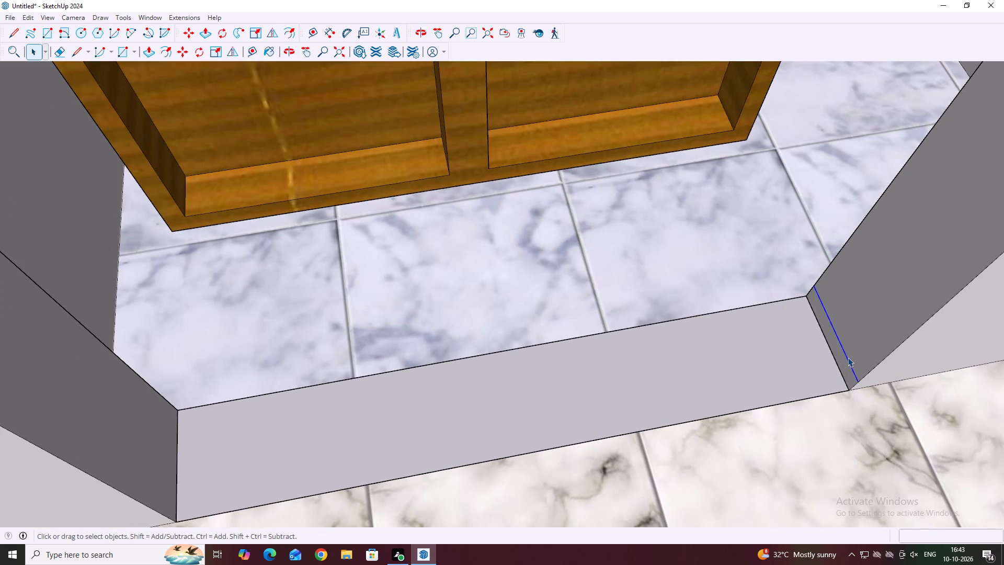
key("Delete")
Examine the cleared doorway opening and the whole house from outside and above.
middle_click_drag(798, 377, 738, 412)
scroll(739, 412, "down", 1)
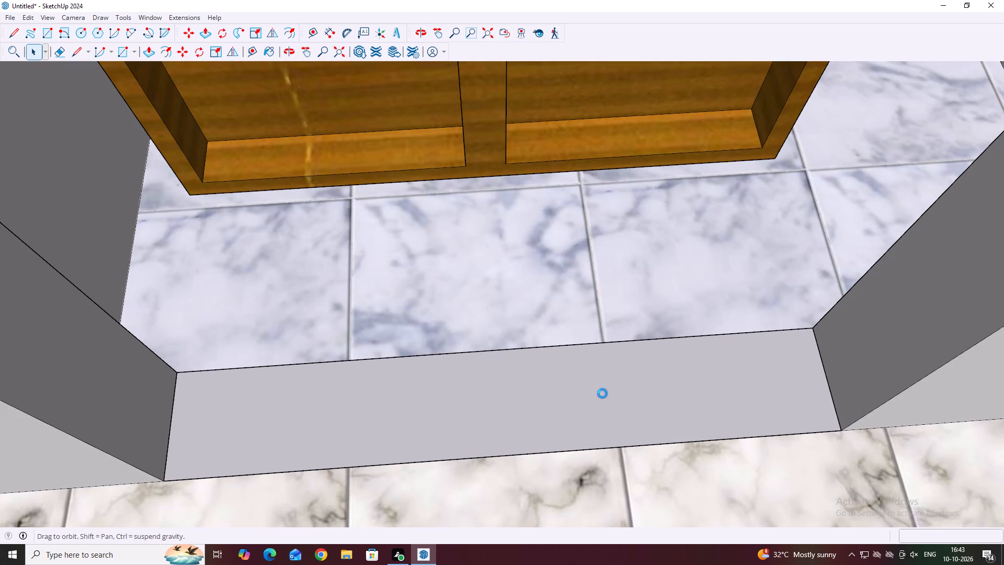
left_click(602, 393)
scroll(563, 367, "down", 6)
scroll(718, 355, "down", 6)
middle_click_drag(608, 334, 332, 199)
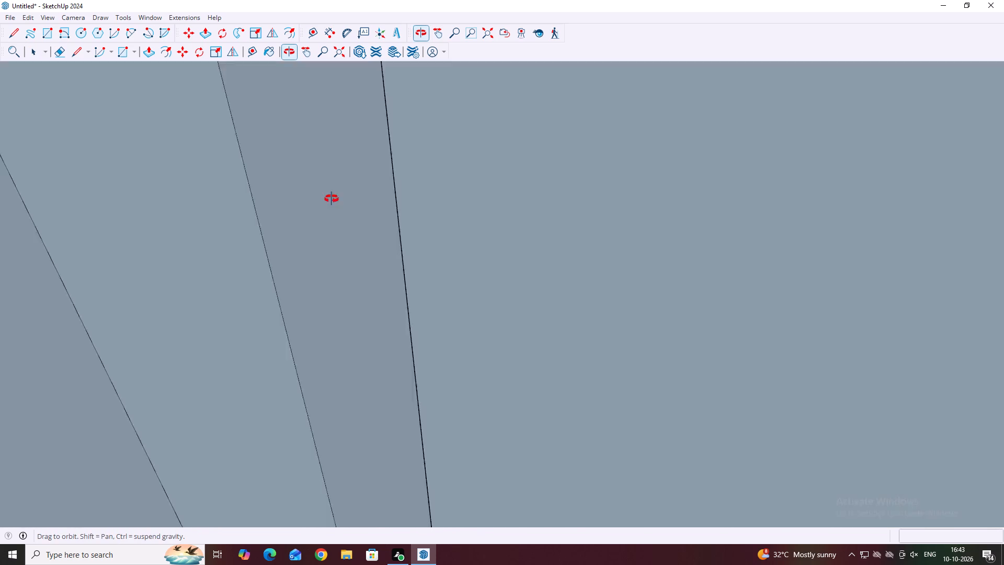
middle_click_drag(332, 199, 442, 253)
middle_click_drag(157, 335, 425, 340)
scroll(397, 328, "down", 15)
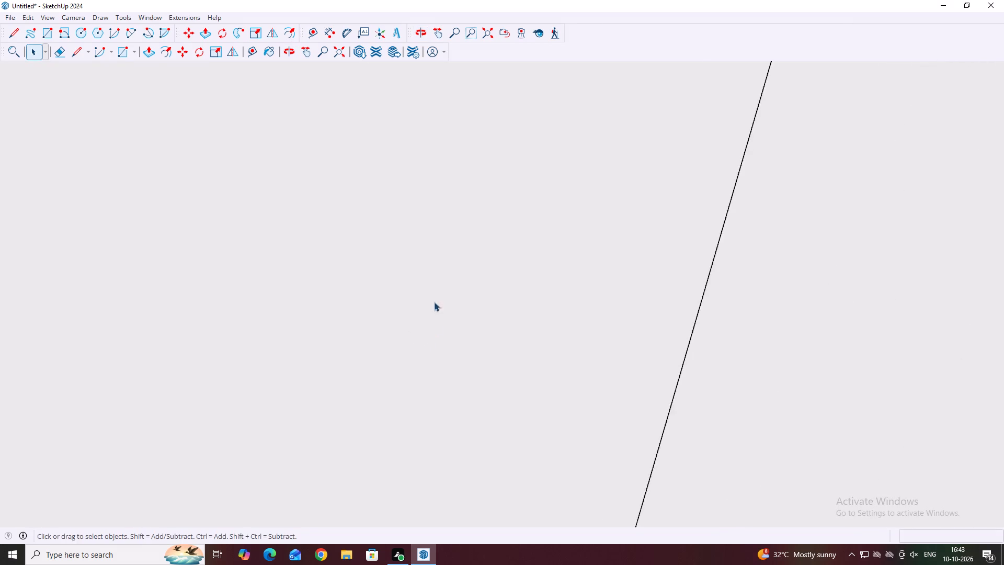
scroll(434, 302, "down", 20)
scroll(434, 302, "down", 12)
middle_click_drag(451, 291, 453, 296)
middle_click(454, 294)
middle_click(454, 297)
middle_click_drag(324, 392, 291, 397)
scroll(264, 422, "up", 3)
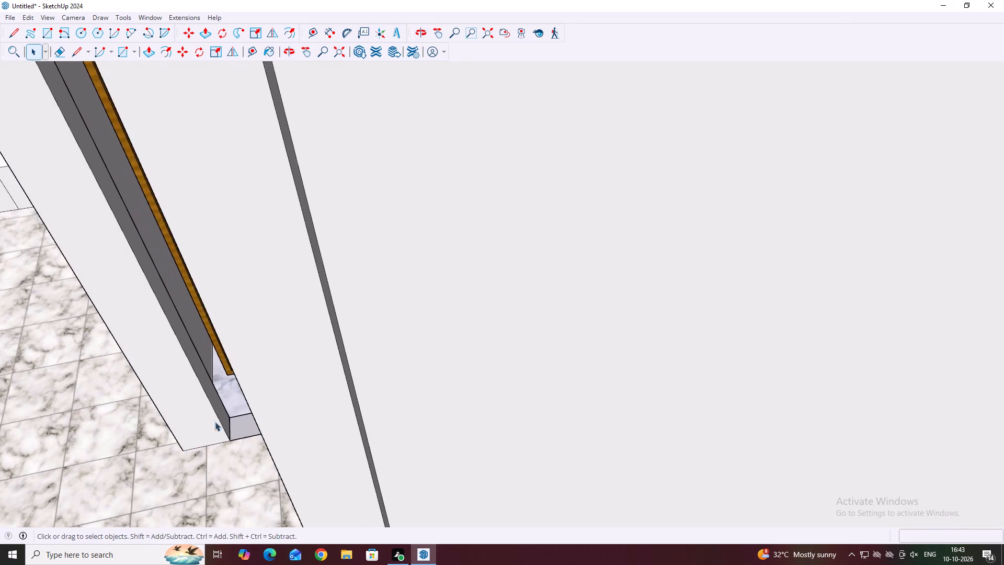
middle_click_drag(191, 421, 265, 389)
middle_click_drag(395, 455, 311, 423)
middle_click_drag(203, 292, 383, 312)
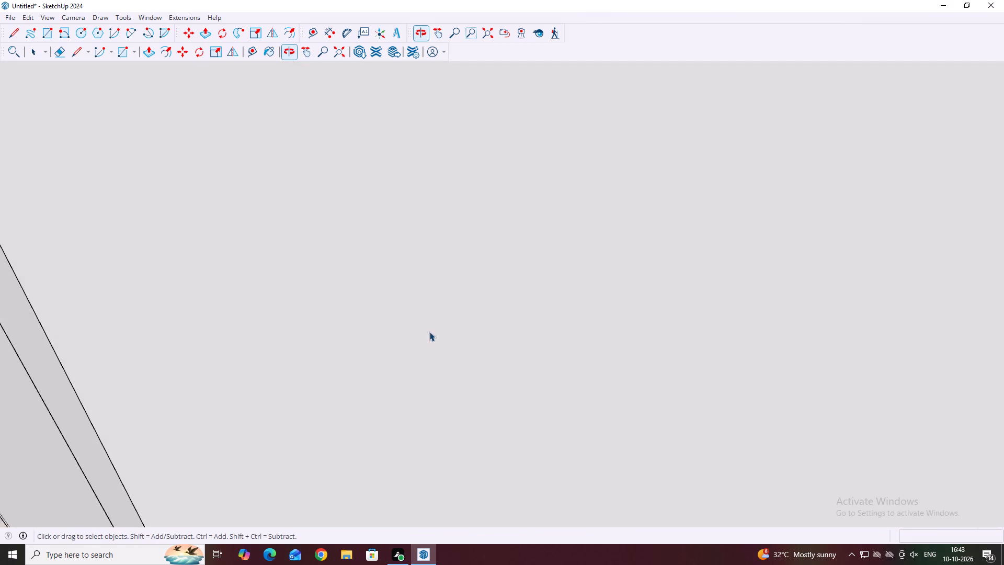
scroll(430, 332, "down", 20)
scroll(430, 332, "down", 20)
scroll(430, 332, "down", 10)
middle_click(440, 298)
middle_click(443, 289)
middle_click(444, 277)
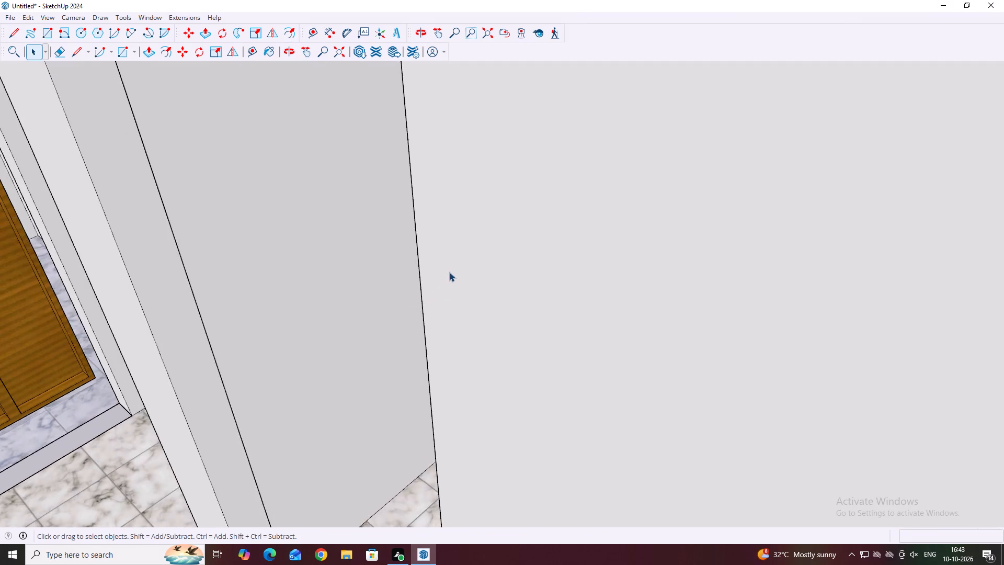
scroll(449, 272, "down", 3)
middle_click_drag(341, 404, 460, 313)
middle_click_drag(471, 310, 489, 287)
scroll(504, 280, "down", 5)
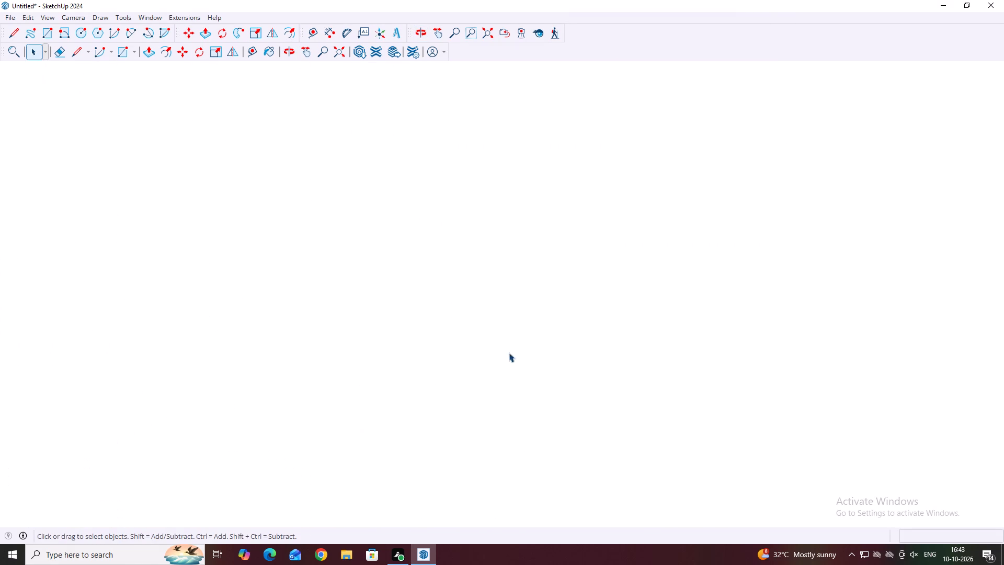
scroll(508, 354, "down", 20)
scroll(508, 354, "down", 9)
middle_click(508, 274)
scroll(526, 345, "down", 6)
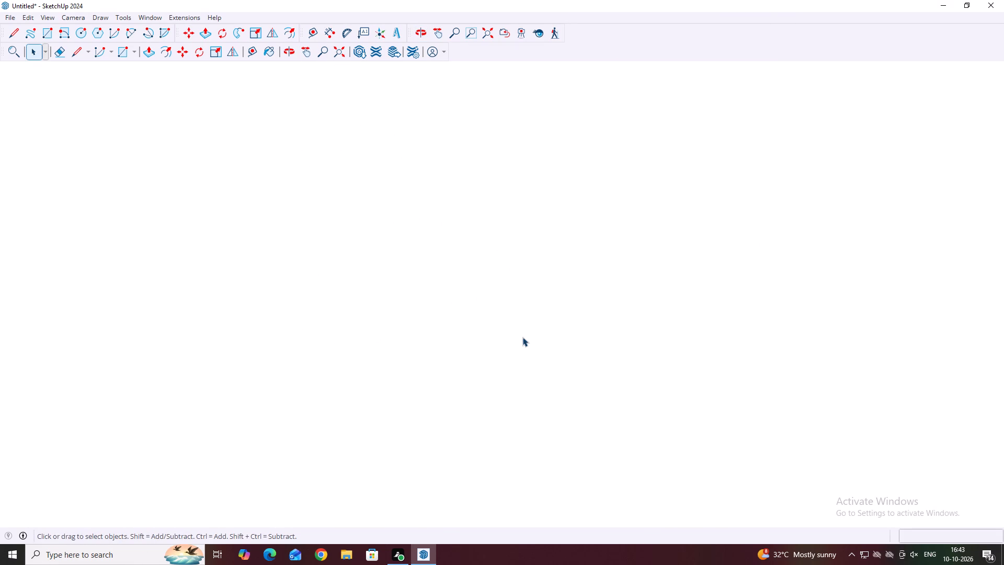
scroll(522, 337, "down", 20)
scroll(522, 337, "down", 2)
middle_click(518, 330)
middle_click_drag(485, 262, 570, 372)
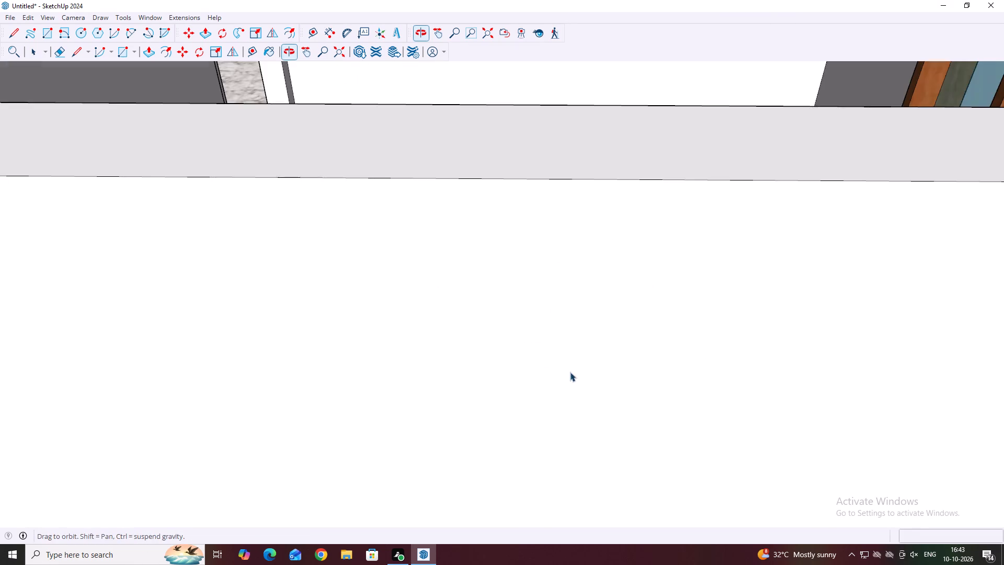
middle_click_drag(570, 372, 564, 372)
scroll(450, 182, "down", 20)
scroll(450, 182, "down", 4)
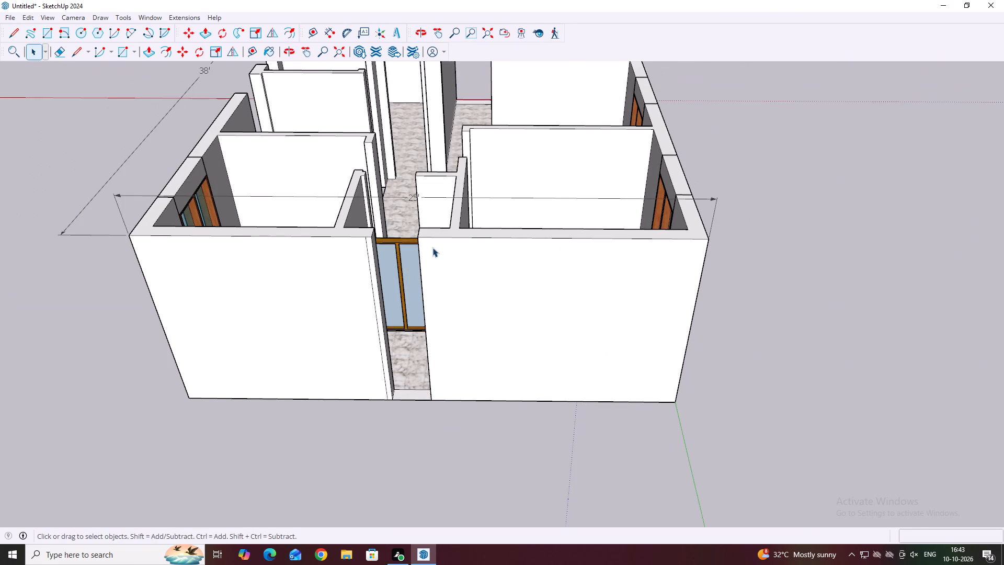
middle_click_drag(432, 248, 495, 237)
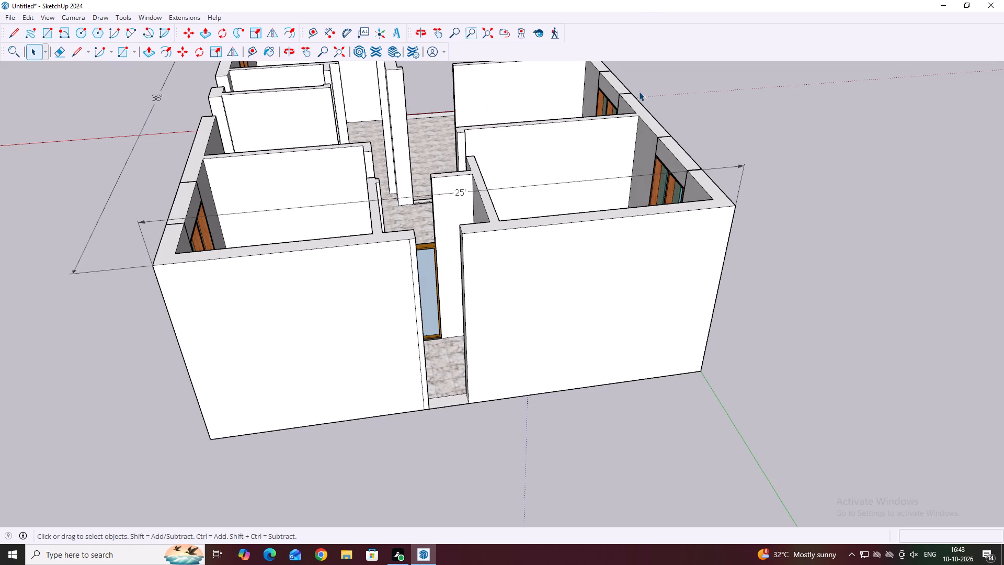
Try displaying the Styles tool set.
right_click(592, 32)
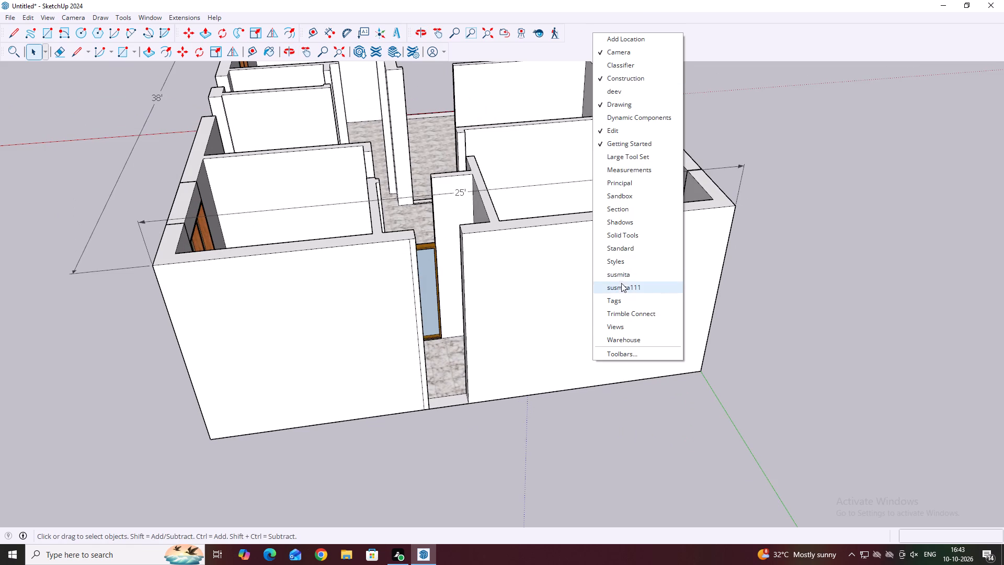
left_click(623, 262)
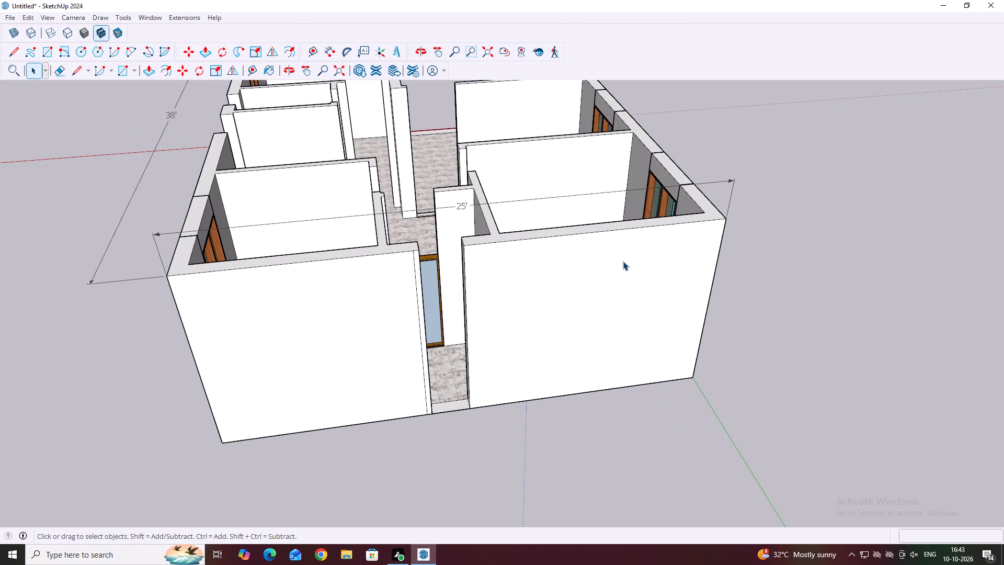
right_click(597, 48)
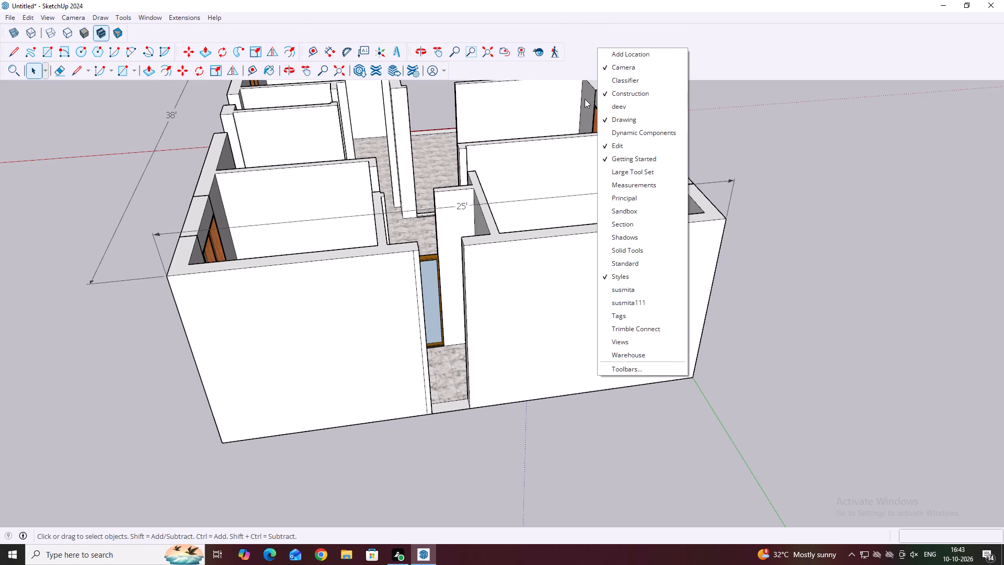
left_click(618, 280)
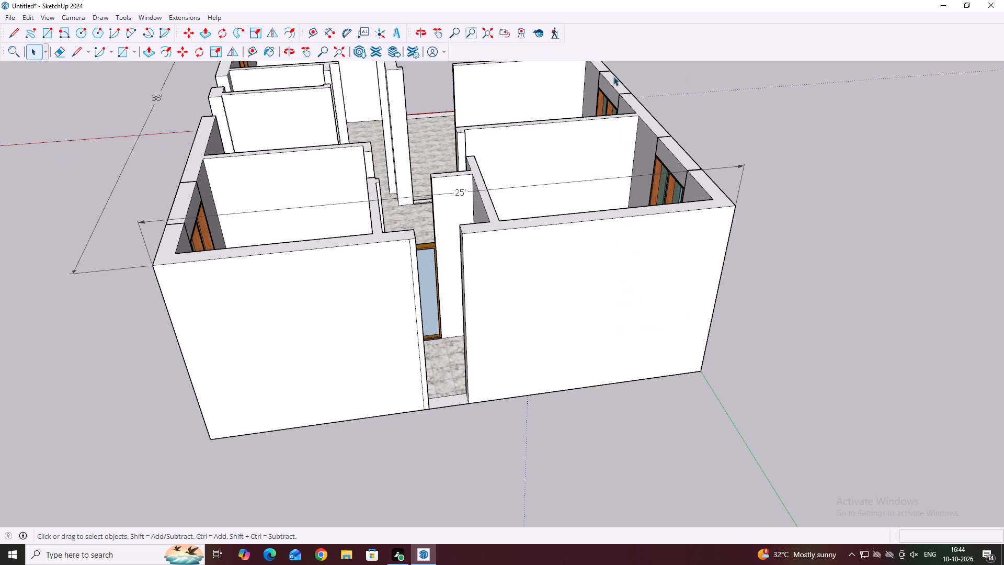
Hide the Edit tool set.
right_click(634, 36)
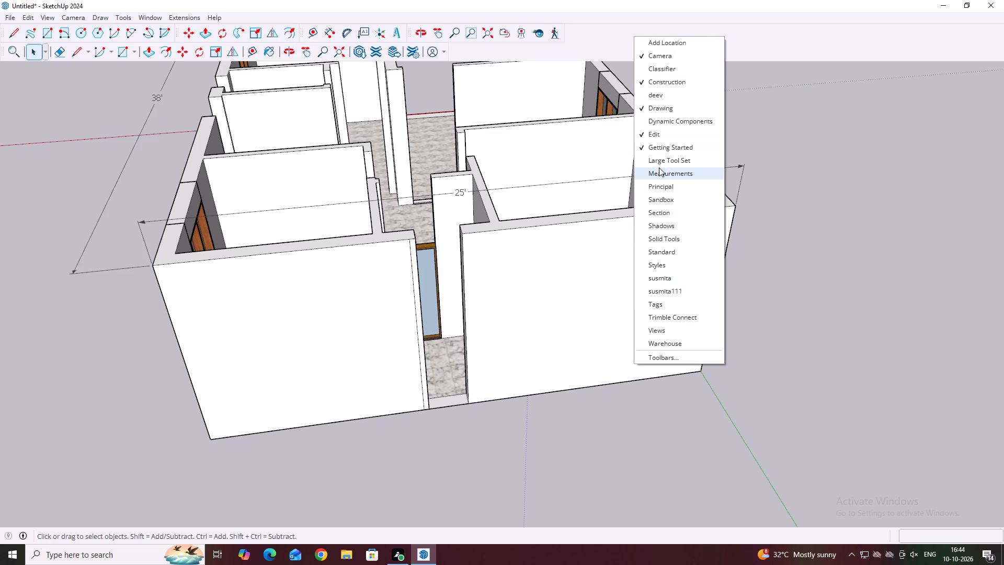
left_click(663, 128)
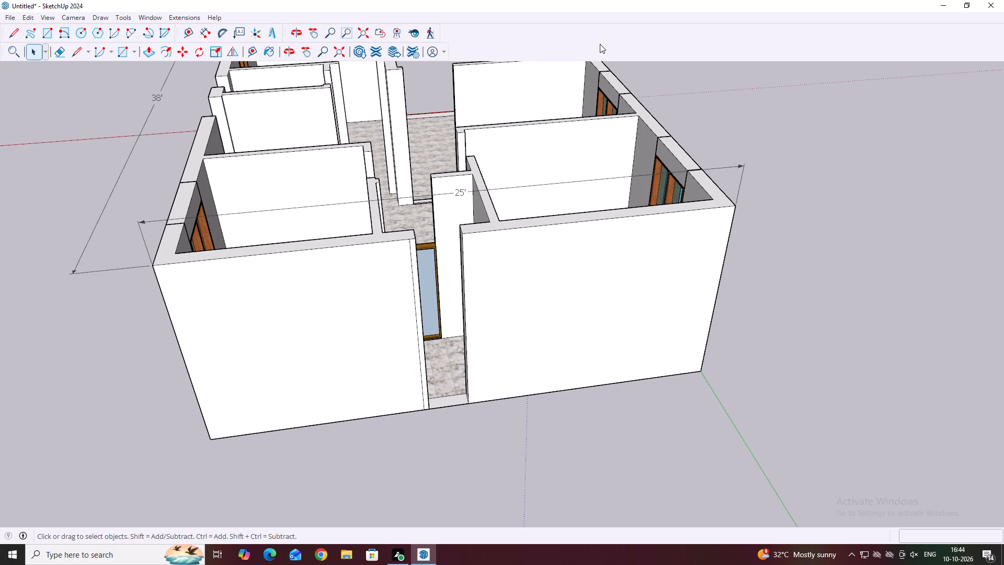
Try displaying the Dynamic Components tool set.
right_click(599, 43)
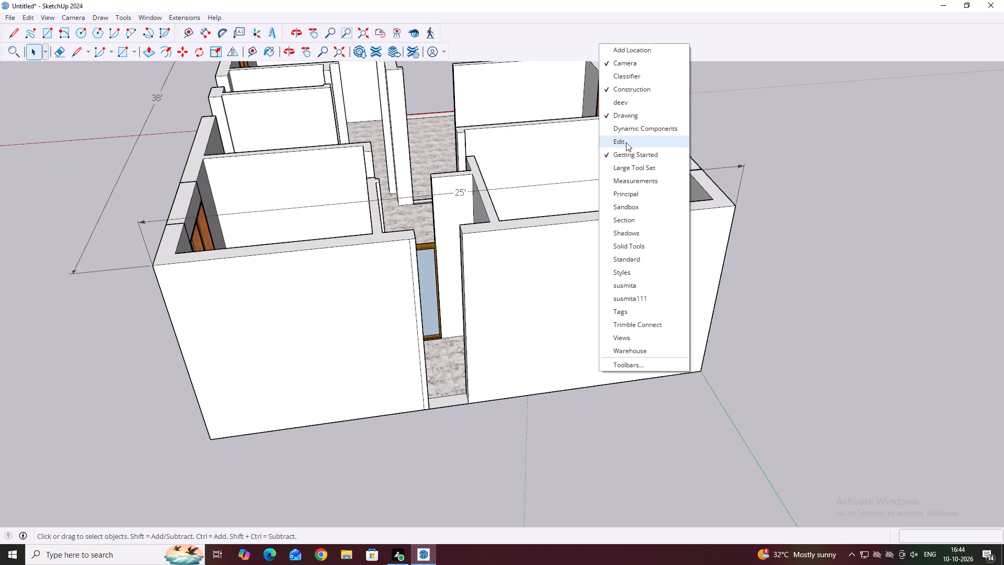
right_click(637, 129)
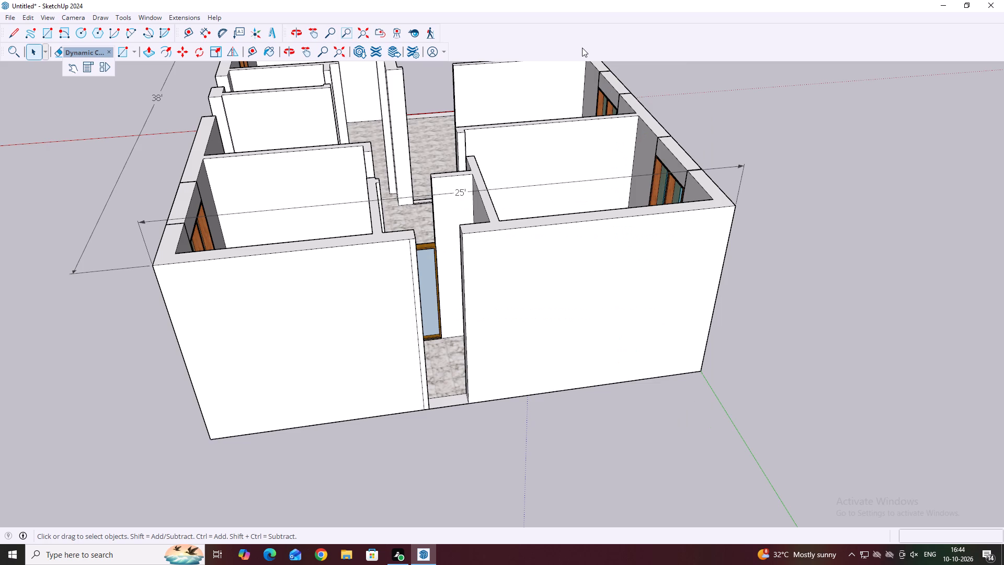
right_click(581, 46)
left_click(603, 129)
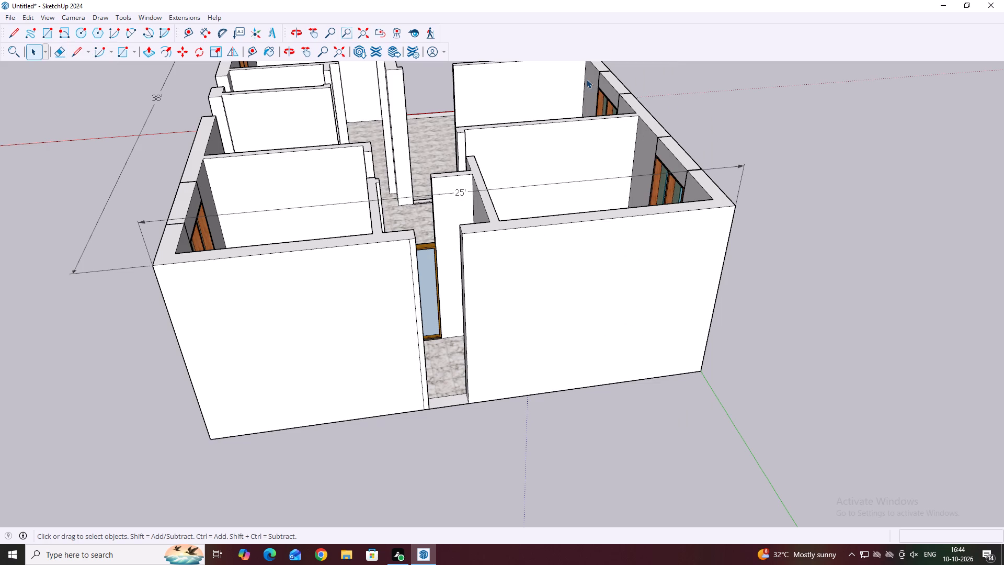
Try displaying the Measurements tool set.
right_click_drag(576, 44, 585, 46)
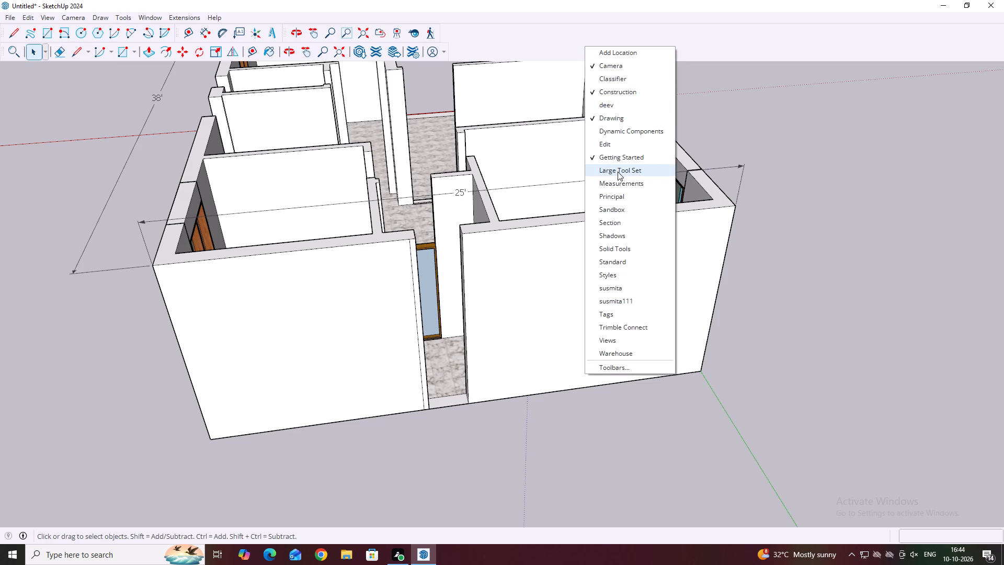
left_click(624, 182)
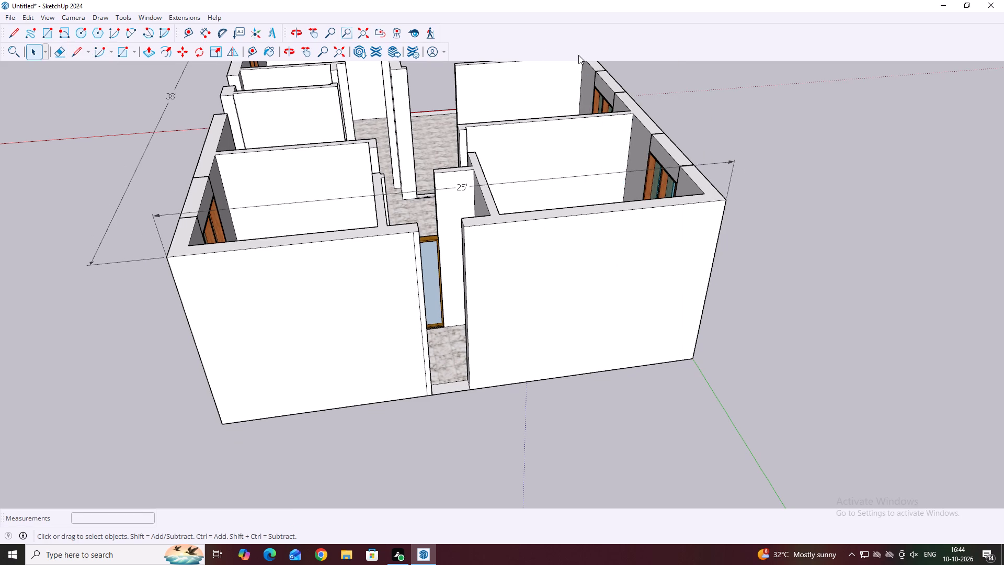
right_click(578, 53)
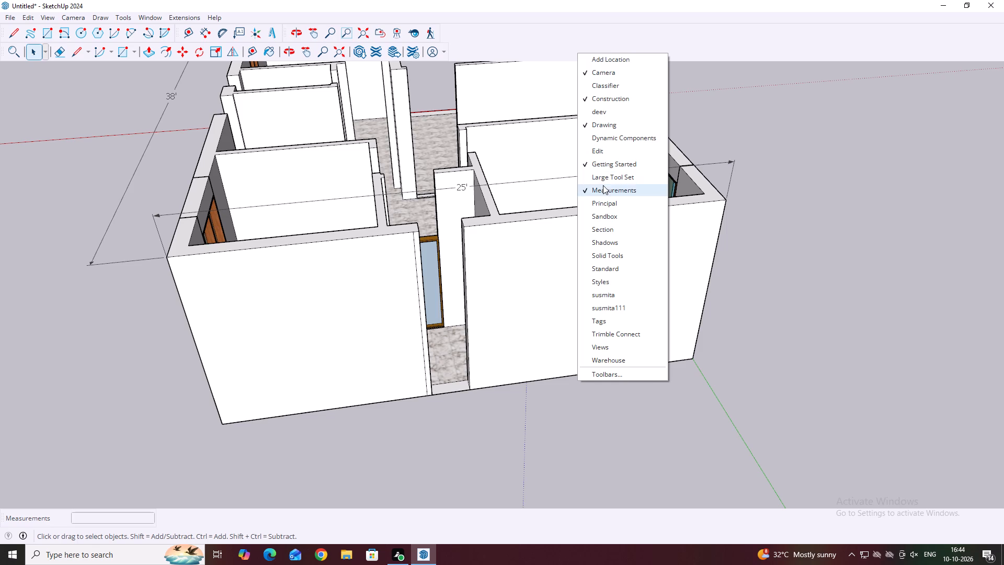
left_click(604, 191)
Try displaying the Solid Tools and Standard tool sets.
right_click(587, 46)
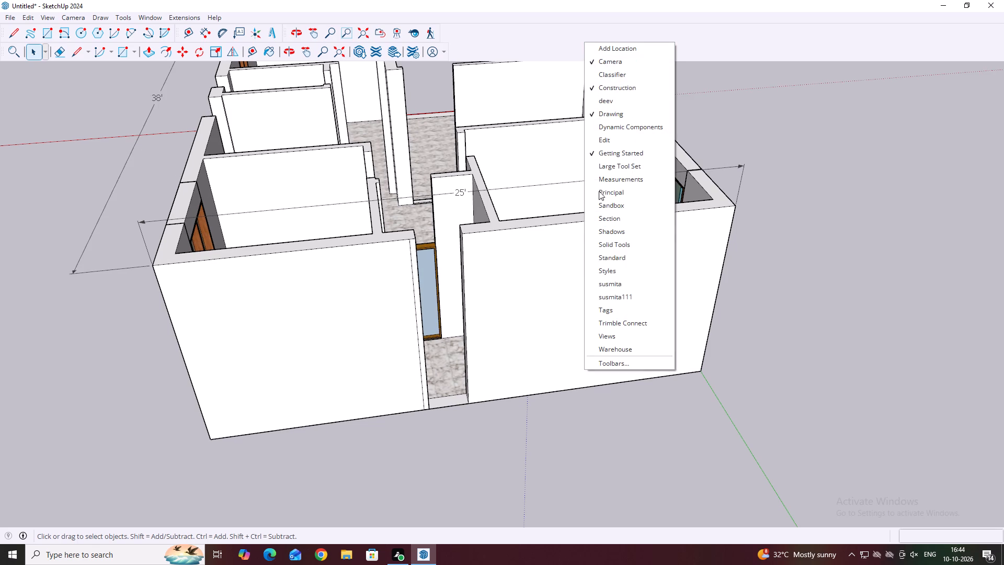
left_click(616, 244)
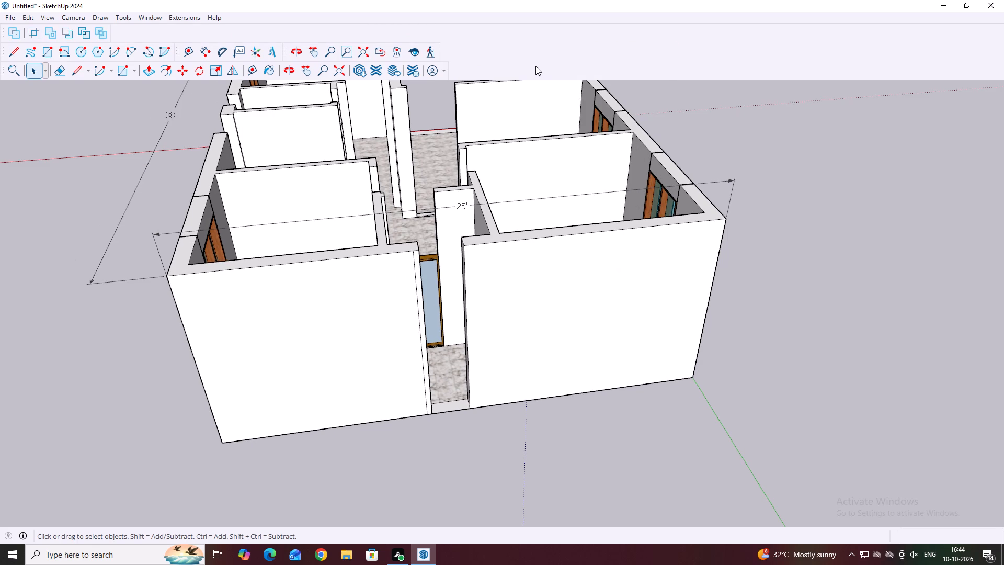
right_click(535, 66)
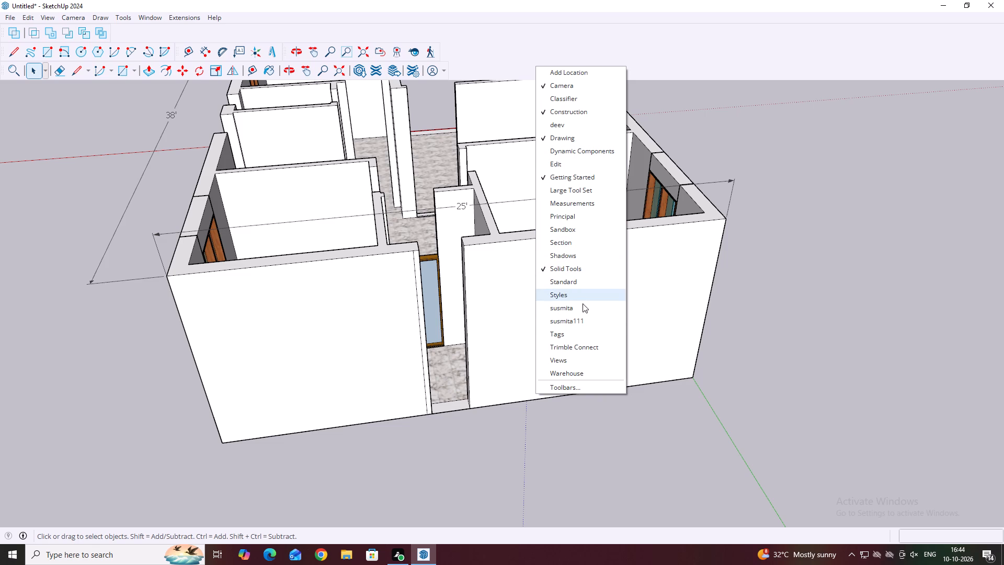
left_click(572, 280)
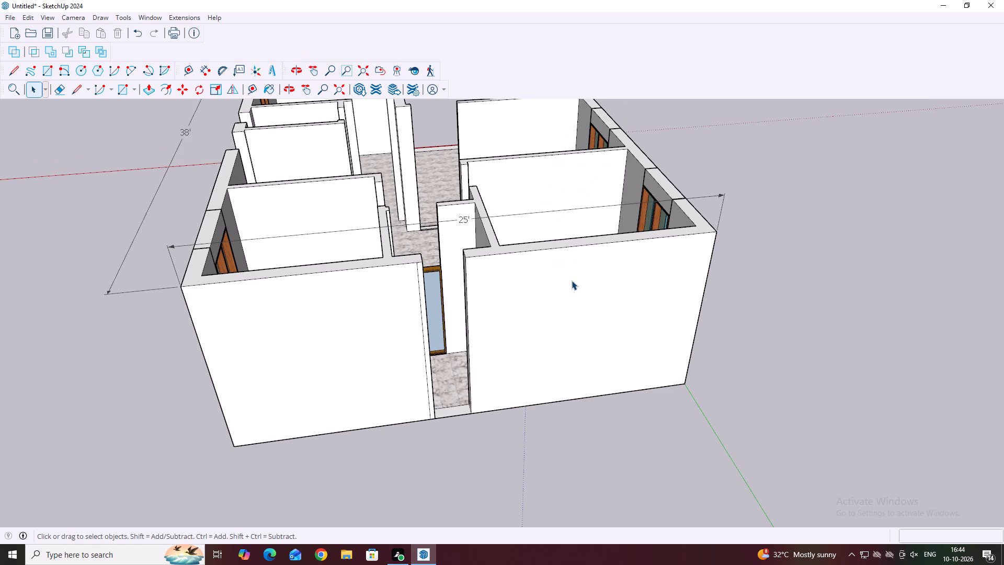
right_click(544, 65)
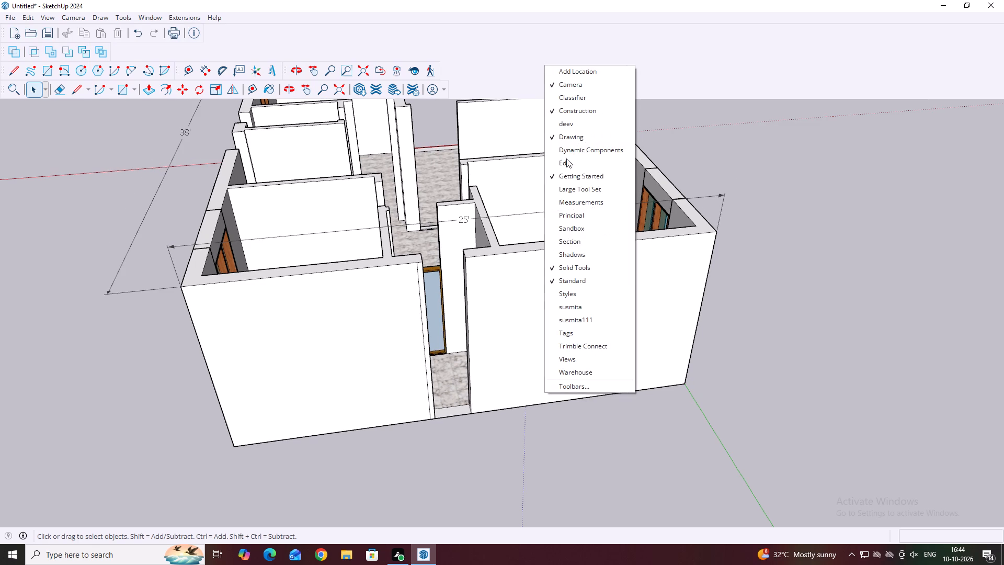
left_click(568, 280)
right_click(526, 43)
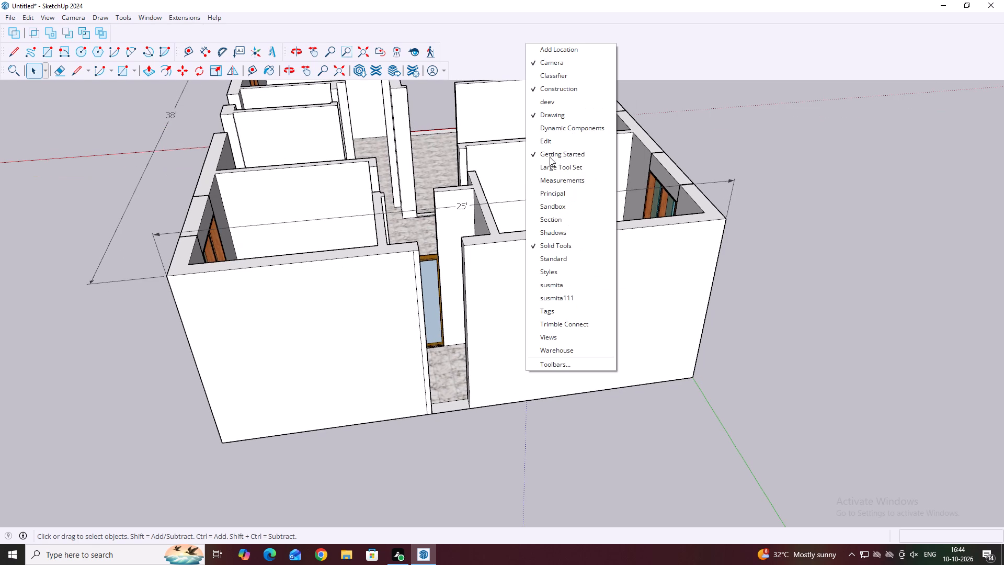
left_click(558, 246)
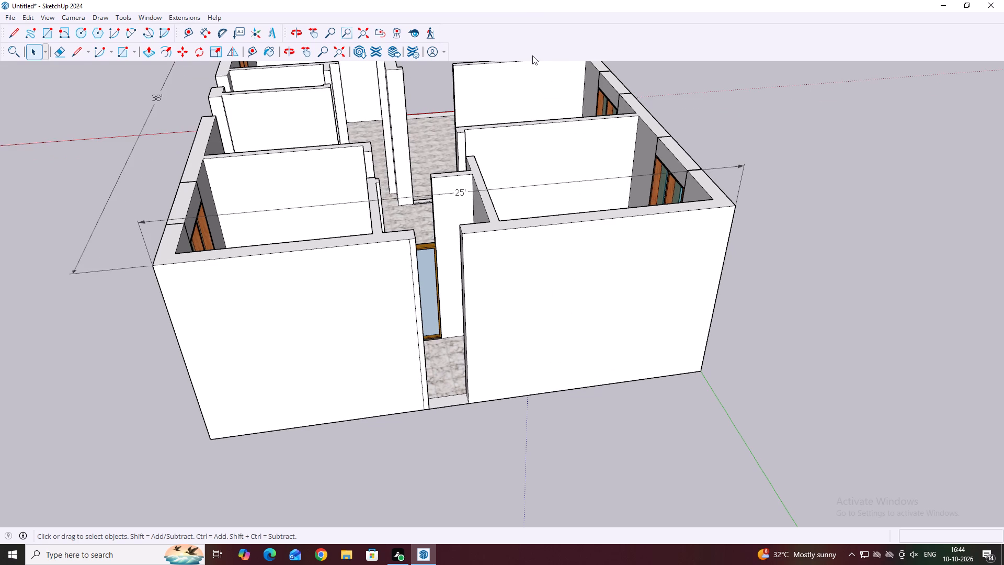
Display the Large Tool Set.
right_click(530, 43)
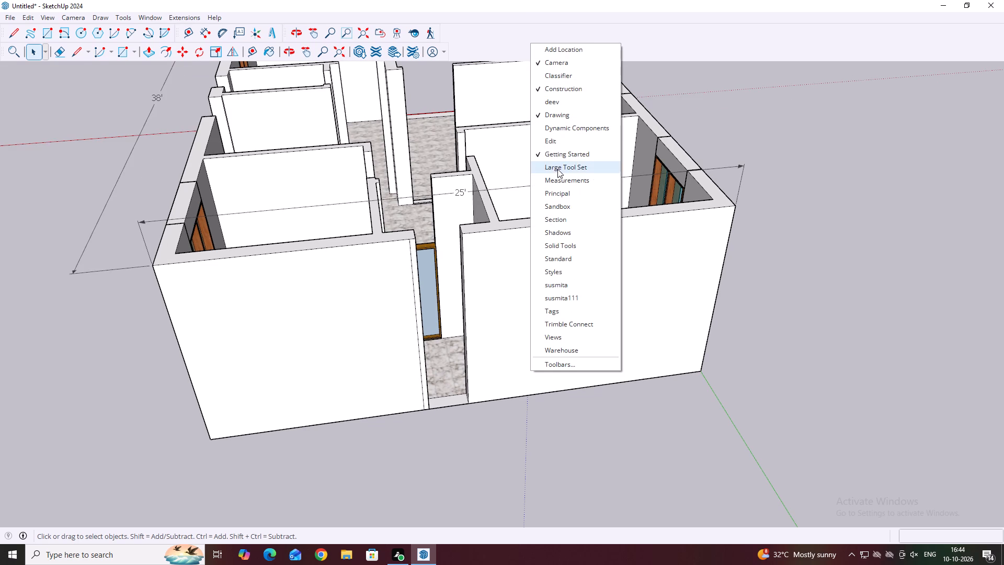
left_click(557, 169)
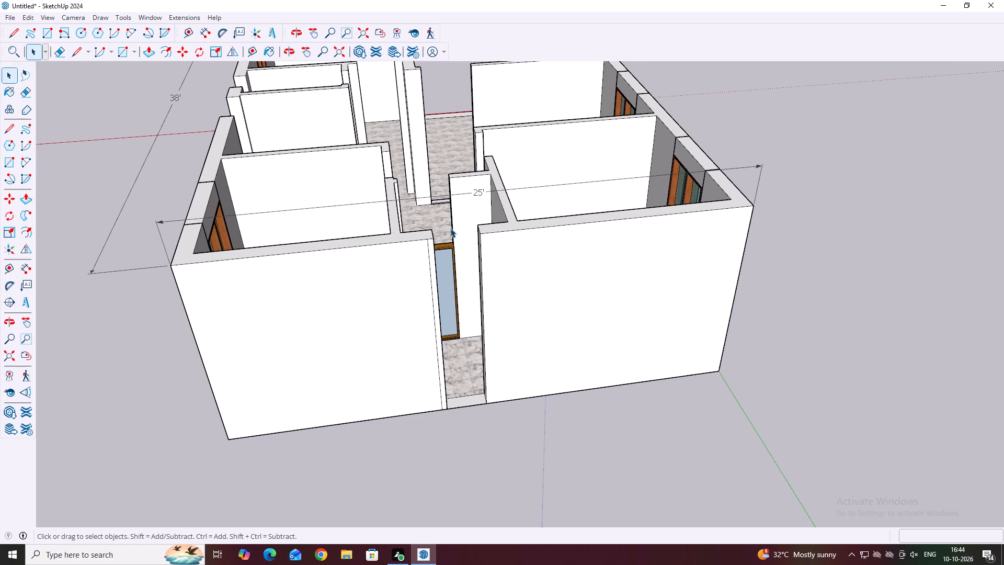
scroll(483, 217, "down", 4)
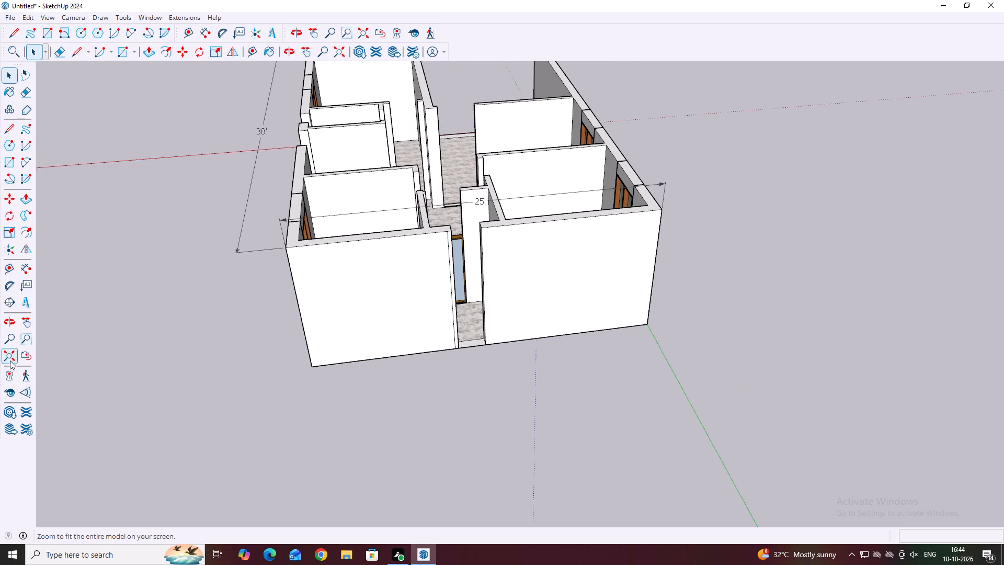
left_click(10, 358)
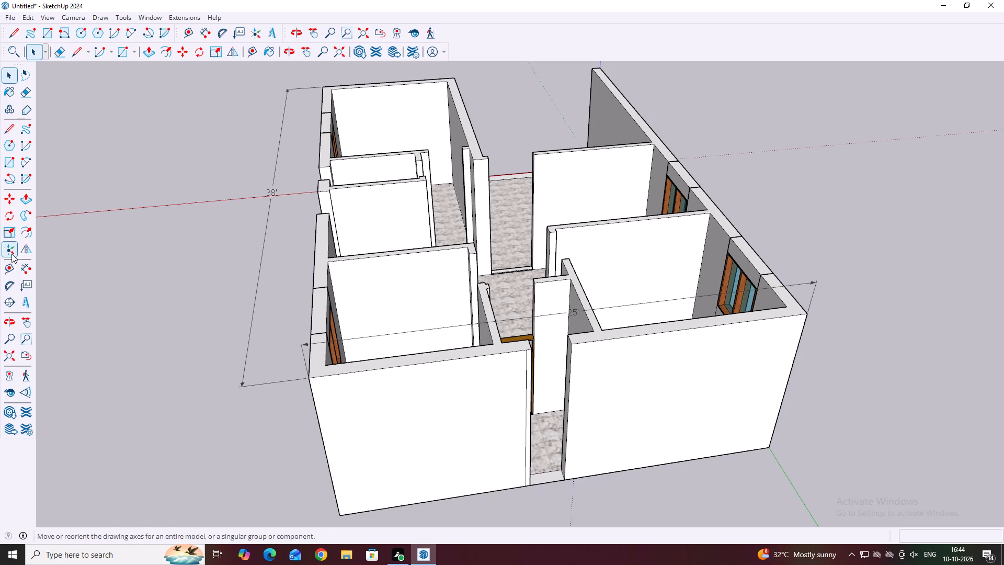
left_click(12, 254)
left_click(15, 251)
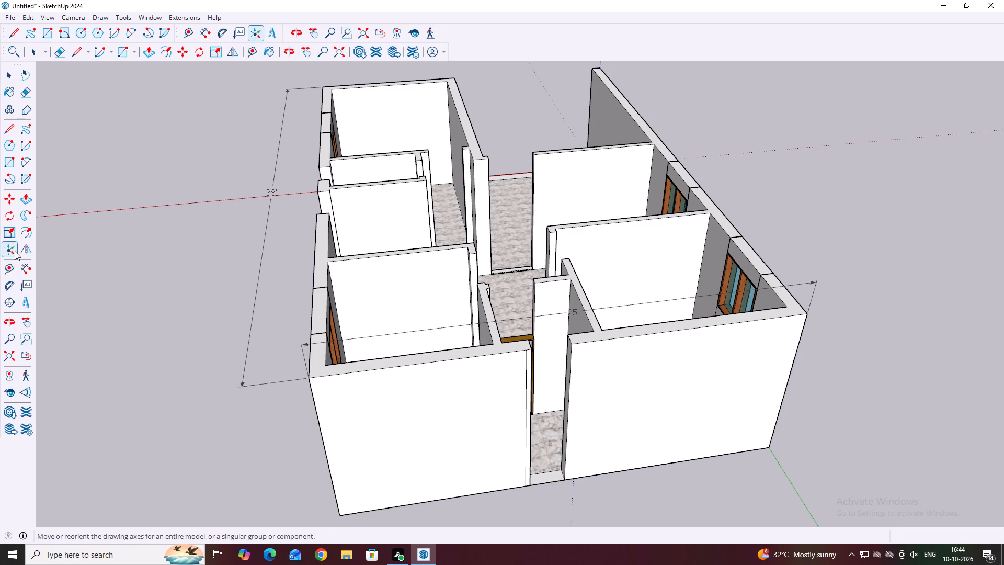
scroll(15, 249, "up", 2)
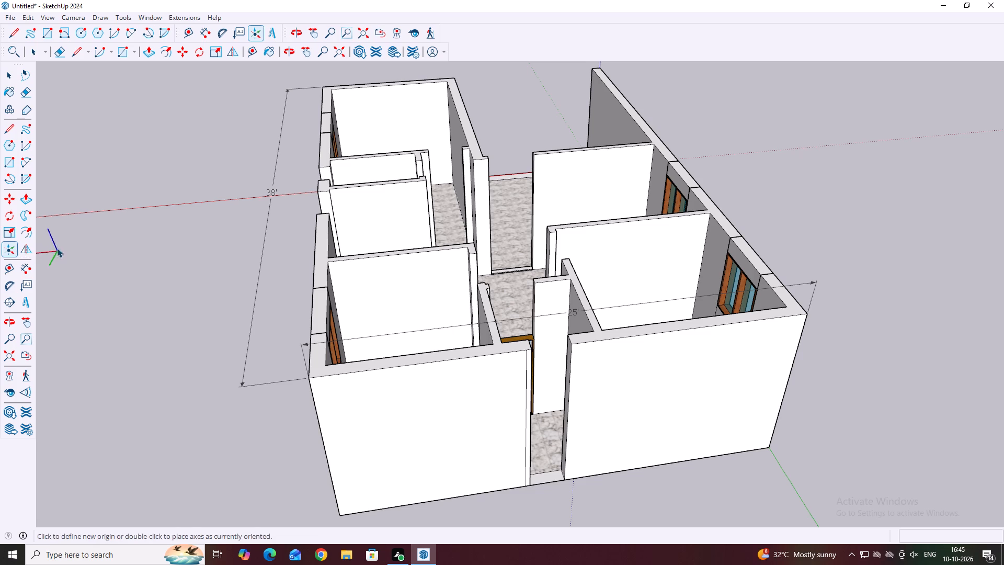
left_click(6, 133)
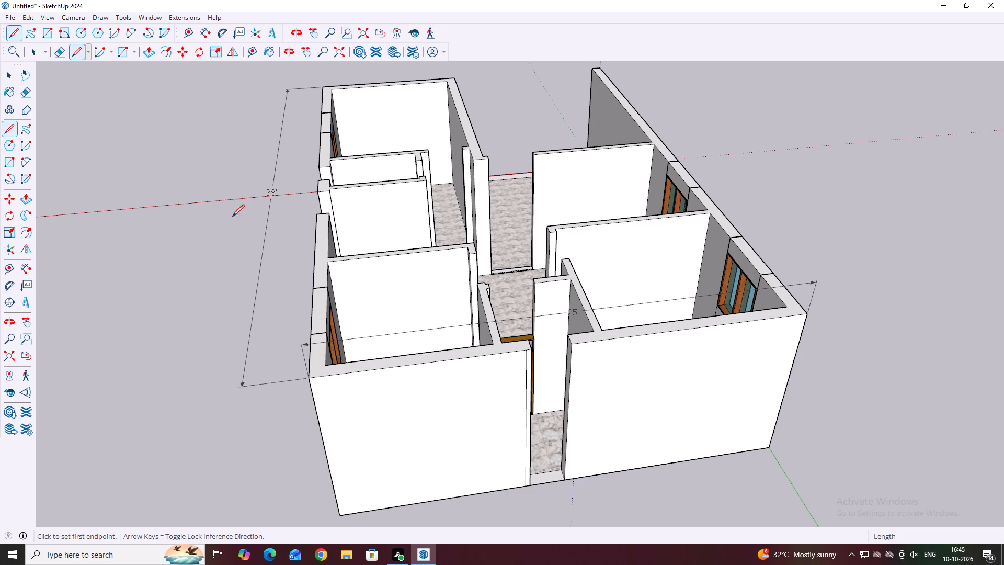
Examine the whole house from several sides and from above, checking the rooms, doorways and door thresholds.
scroll(366, 226, "down", 6)
middle_click_drag(565, 227, 460, 234)
middle_click_drag(635, 262, 409, 284)
scroll(476, 285, "down", 4)
middle_click_drag(590, 289, 467, 287)
key("space")
middle_click_drag(672, 240, 541, 231)
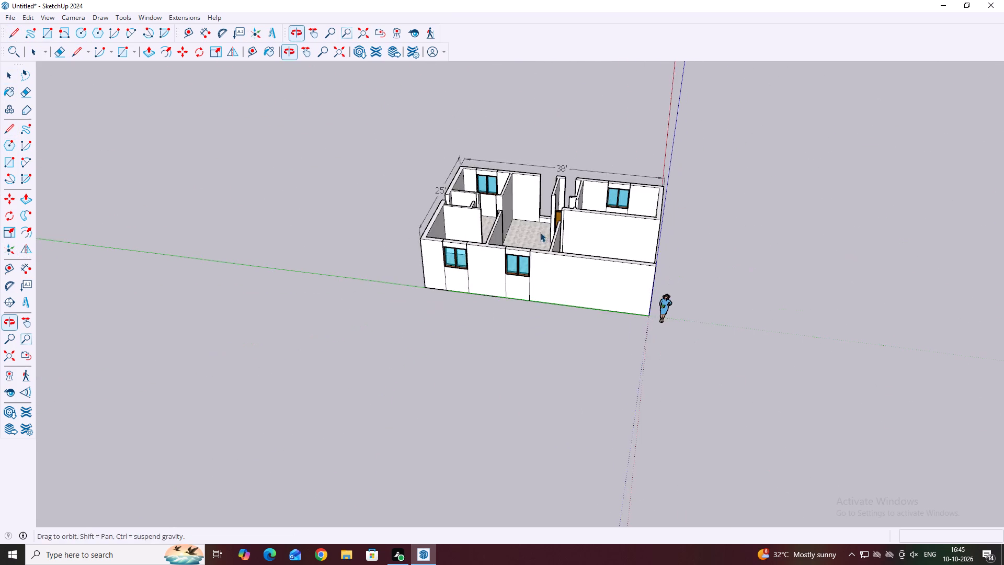
middle_click_drag(731, 259, 555, 229)
middle_click_drag(635, 270, 531, 248)
middle_click_drag(625, 299, 577, 293)
scroll(571, 291, "up", 2)
middle_click_drag(687, 312, 604, 297)
middle_click_drag(610, 317, 610, 322)
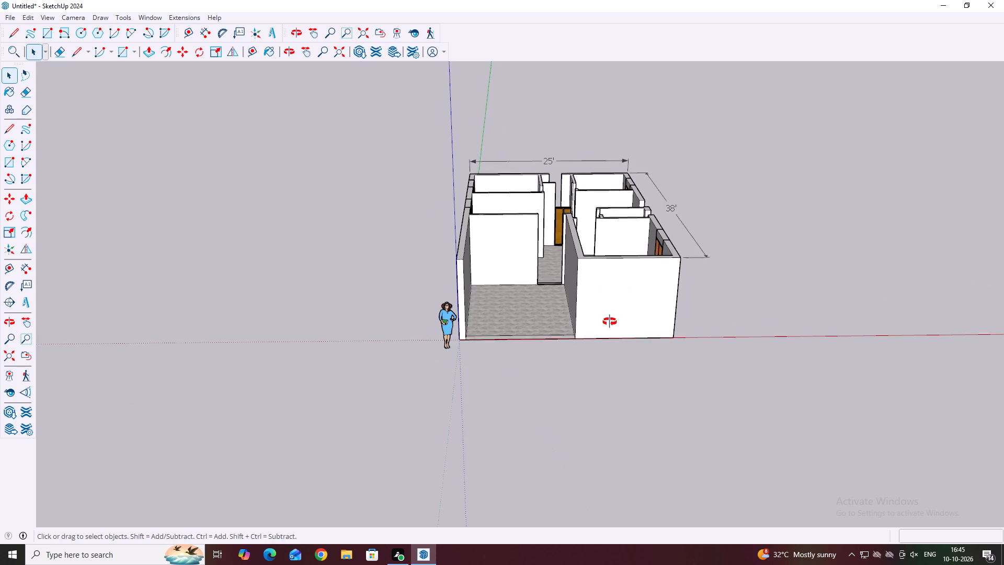
middle_click_drag(610, 322, 617, 364)
middle_click_drag(586, 257, 593, 286)
middle_click_drag(600, 230, 583, 275)
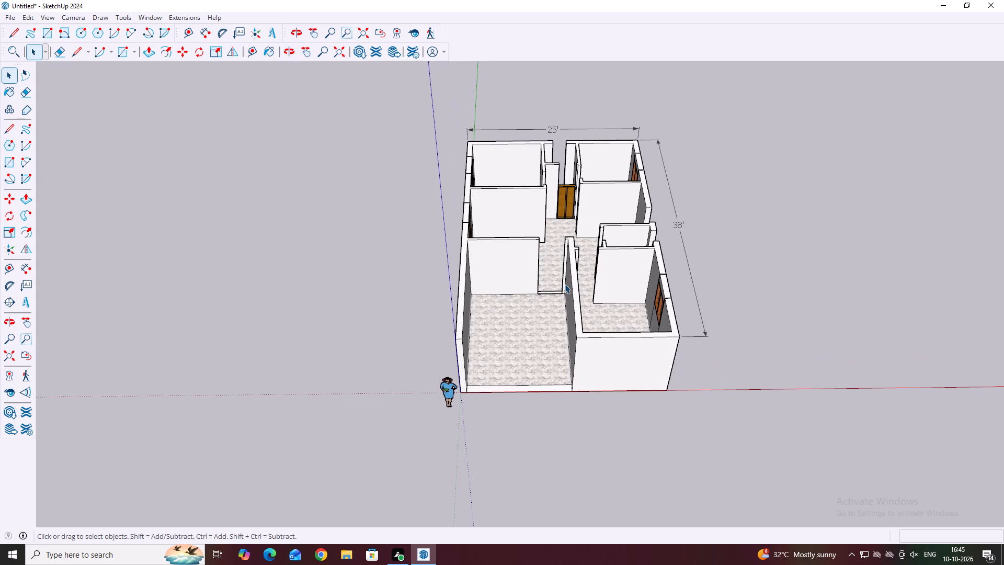
middle_click_drag(549, 186, 543, 273)
middle_click_drag(509, 295, 504, 296)
scroll(554, 304, "up", 2)
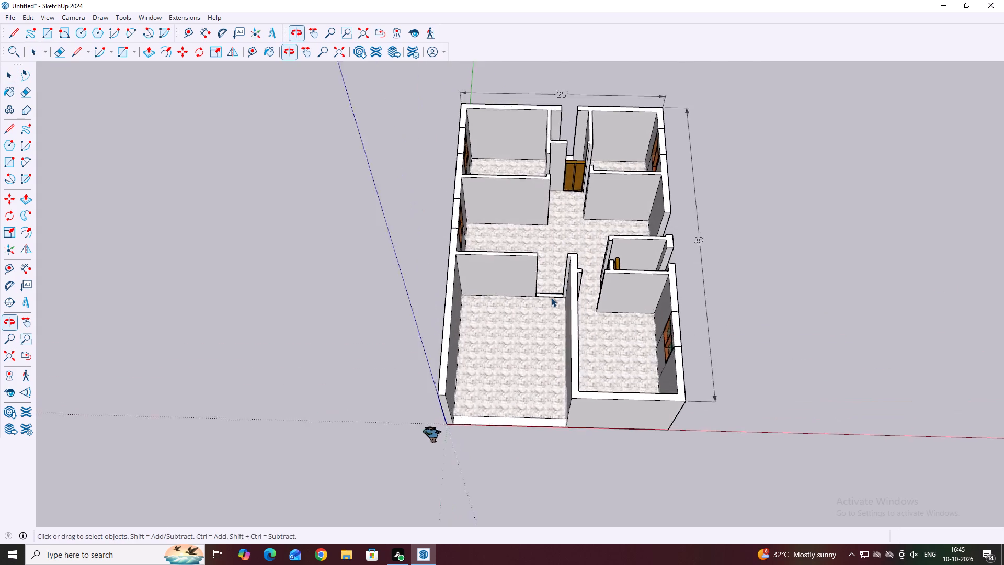
scroll(551, 297, "up", 6)
middle_click_drag(563, 293, 506, 310)
middle_click_drag(633, 285, 380, 233)
middle_click_drag(496, 230, 360, 200)
middle_click_drag(600, 261, 443, 237)
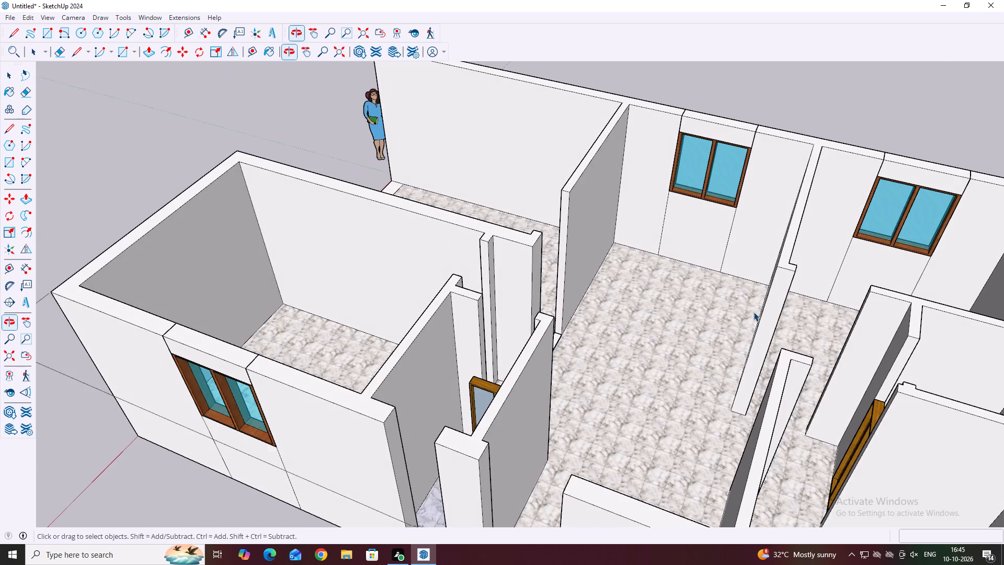
scroll(594, 280, "down", 3)
middle_click_drag(613, 326, 669, 327)
middle_click_drag(468, 388, 535, 401)
middle_click_drag(317, 348, 450, 366)
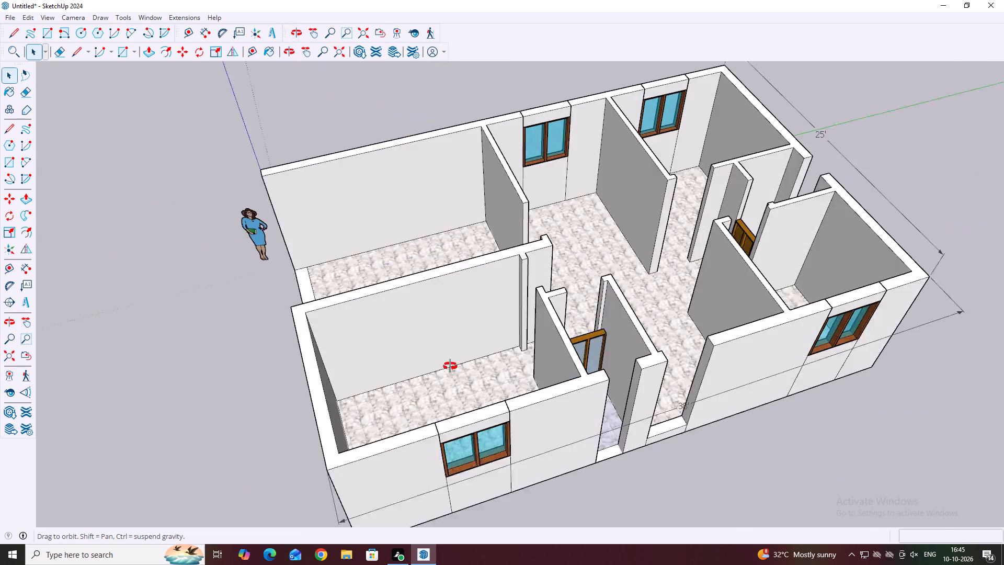
middle_click_drag(450, 366, 454, 364)
middle_click_drag(96, 283, 329, 316)
middle_click_drag(53, 257, 244, 278)
Copy the threshold strip from beneath the hall's two-leaf door about 13' 5" away, onto the floor near the doorway with bluish marble flooring.
scroll(451, 186, "up", 8)
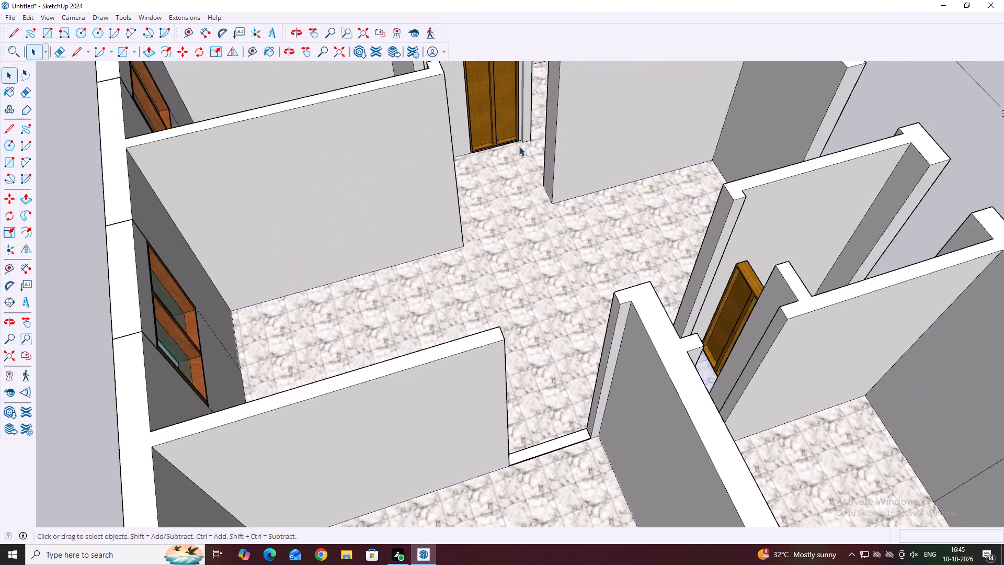
scroll(519, 146, "up", 14)
left_click(493, 146)
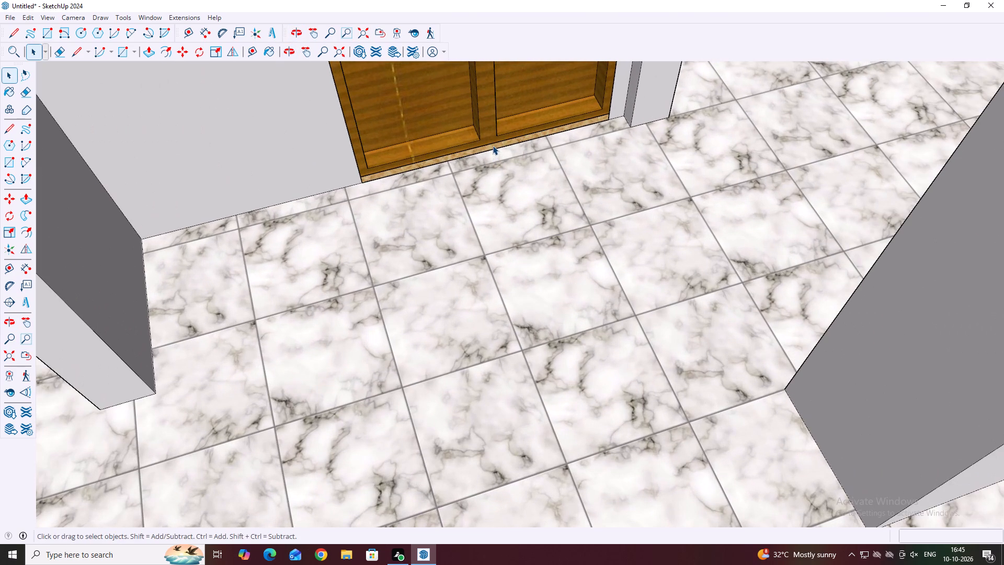
key("m")
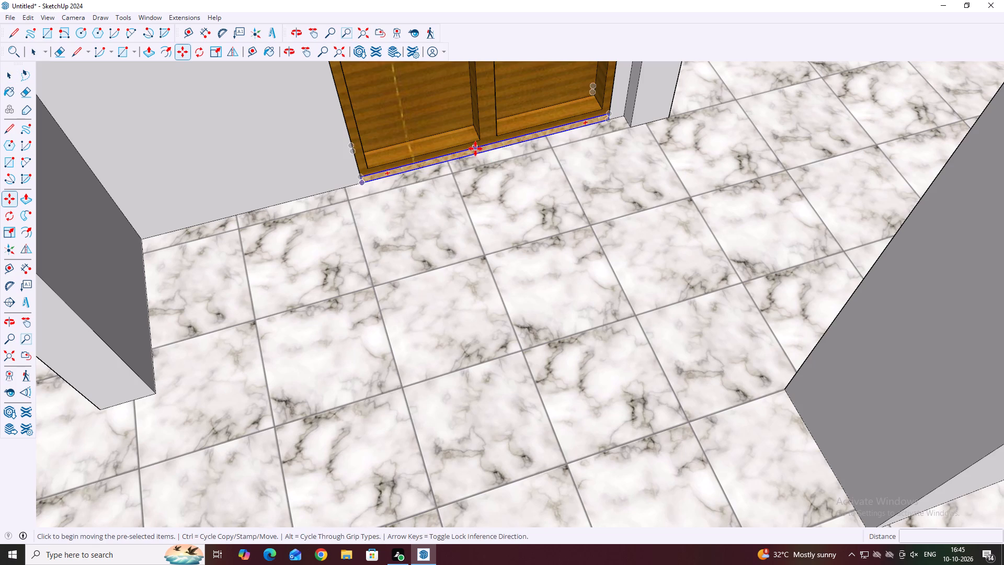
left_click(475, 149)
scroll(516, 188, "down", 4)
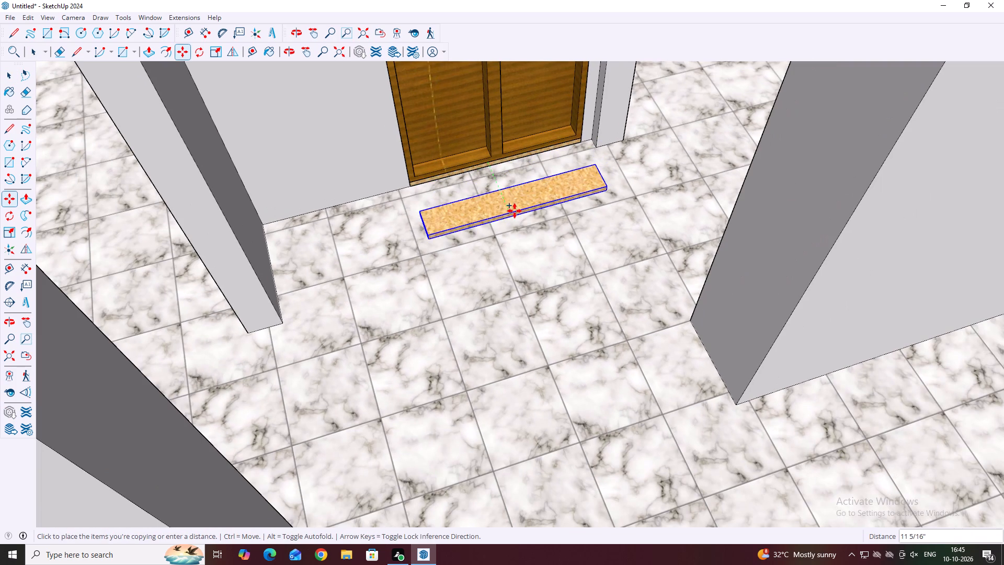
scroll(515, 211, "down", 19)
middle_click_drag(644, 376, 654, 385)
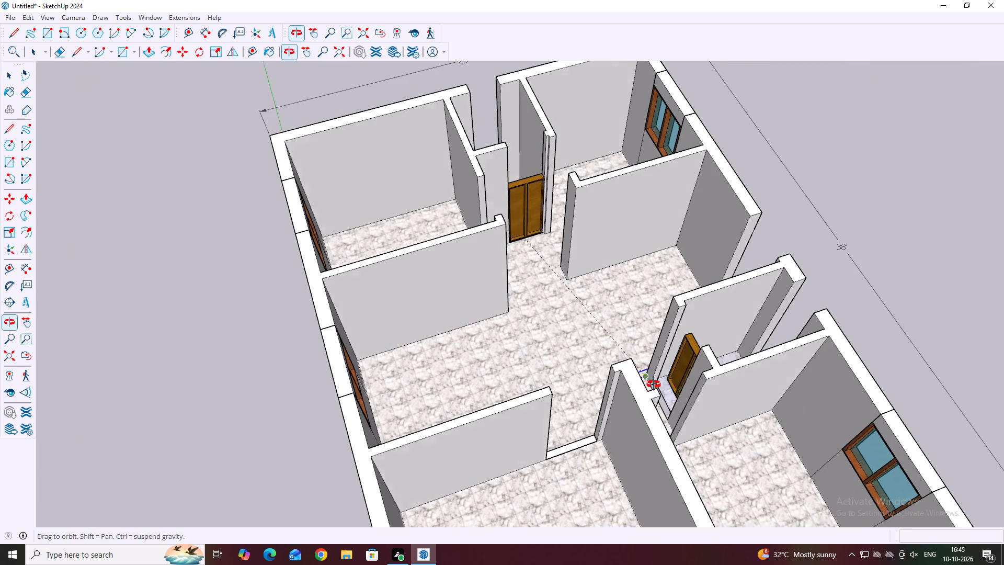
middle_click_drag(654, 385, 703, 388)
scroll(586, 338, "up", 3)
middle_click_drag(603, 351, 684, 371)
middle_click_drag(613, 342, 669, 341)
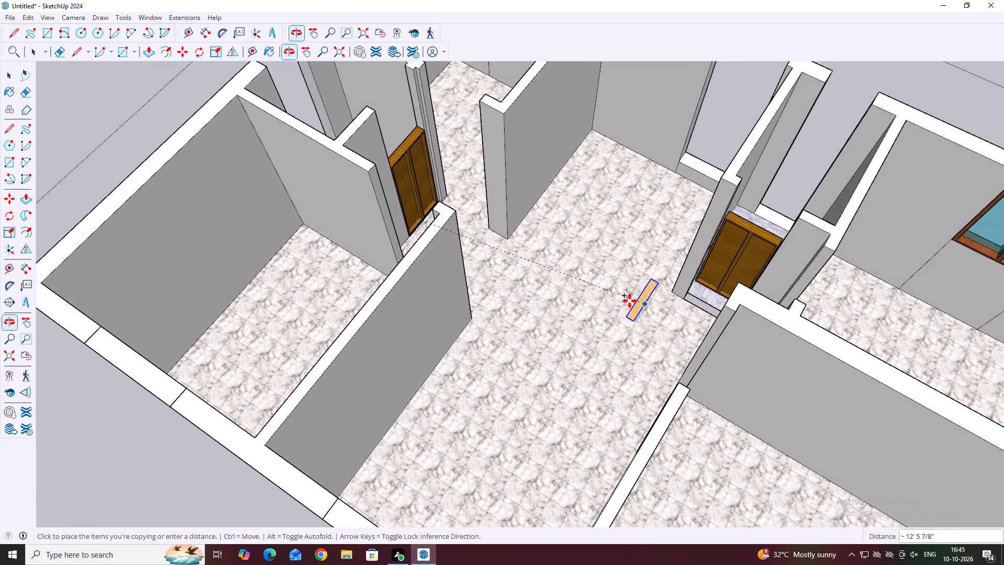
scroll(625, 303, "up", 3)
middle_click_drag(687, 327, 741, 281)
scroll(733, 278, "up", 6)
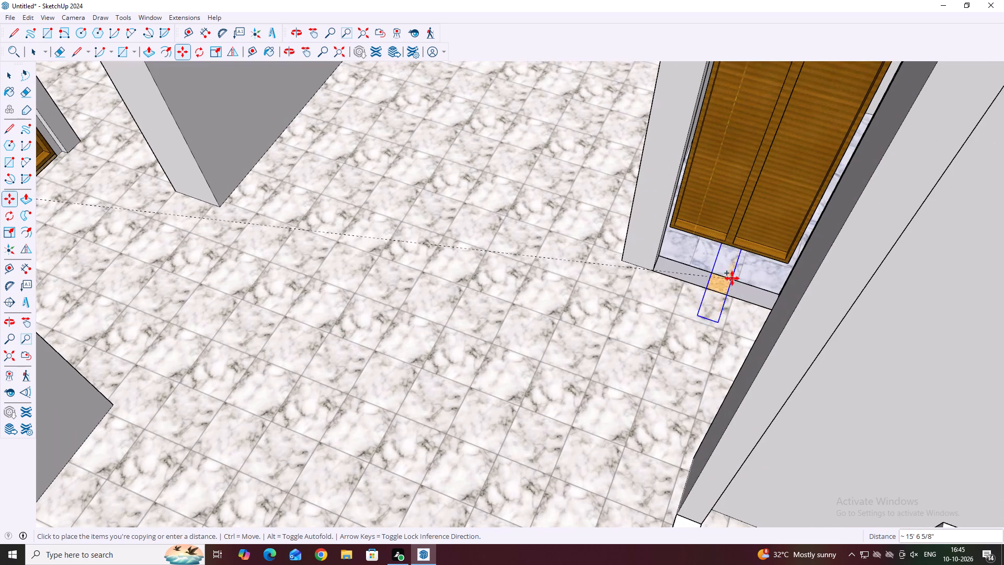
left_click(612, 347)
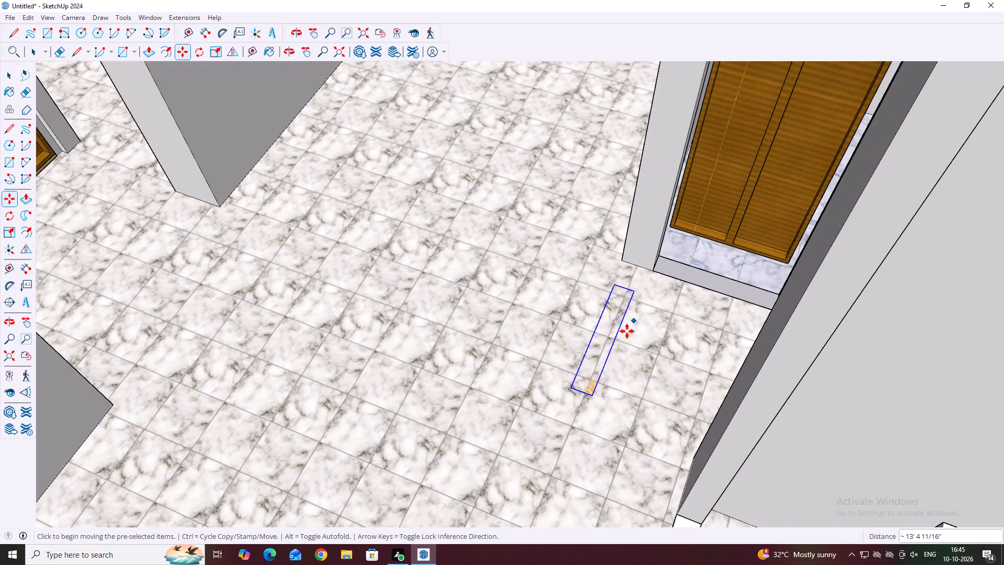
key("space")
Raise the copied threshold strip vertically so it stands clear of the marble floor near the doorway.
scroll(605, 361, "up", 2)
left_click(601, 360)
middle_click_drag(602, 360, 615, 350)
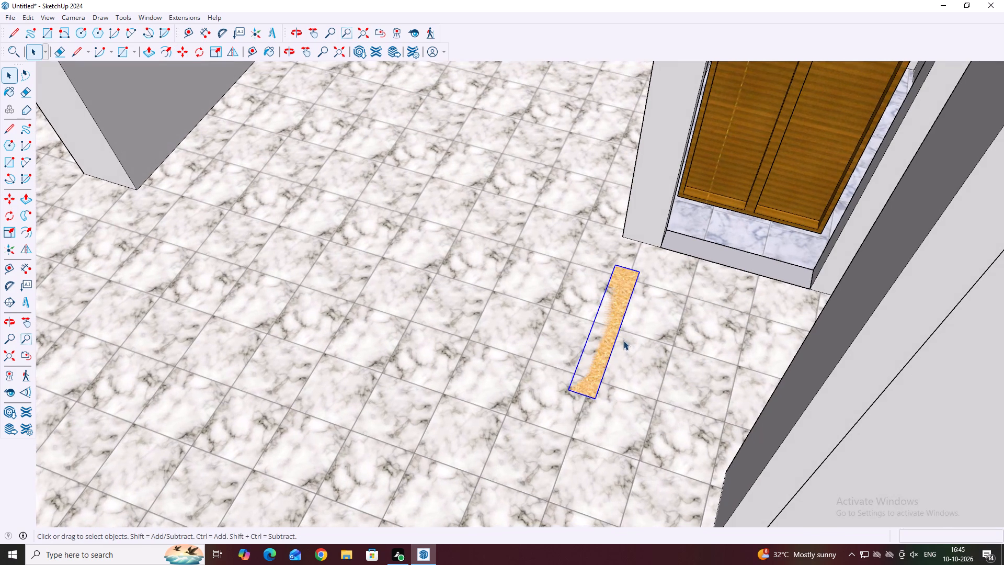
key("m")
left_click(624, 357)
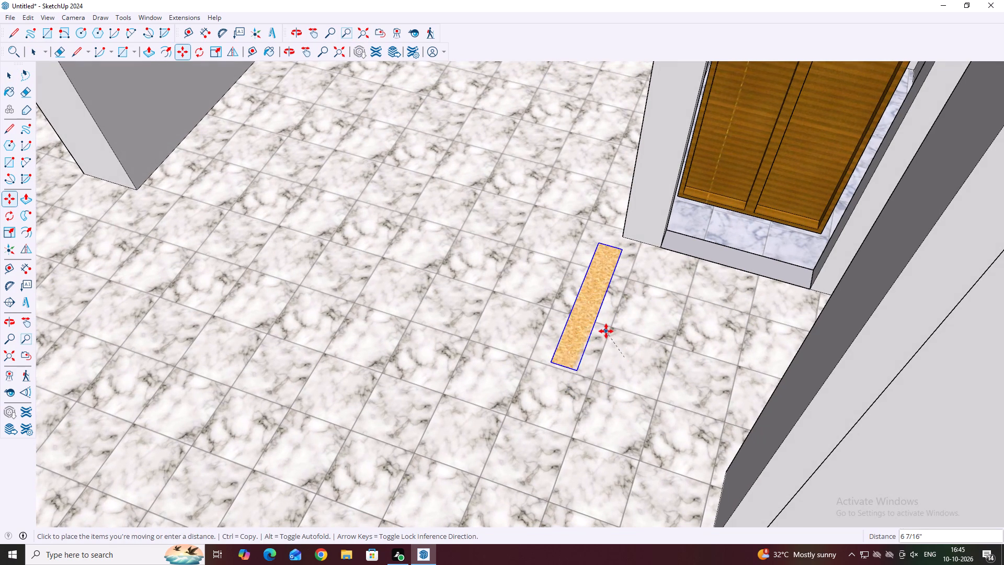
key("Up")
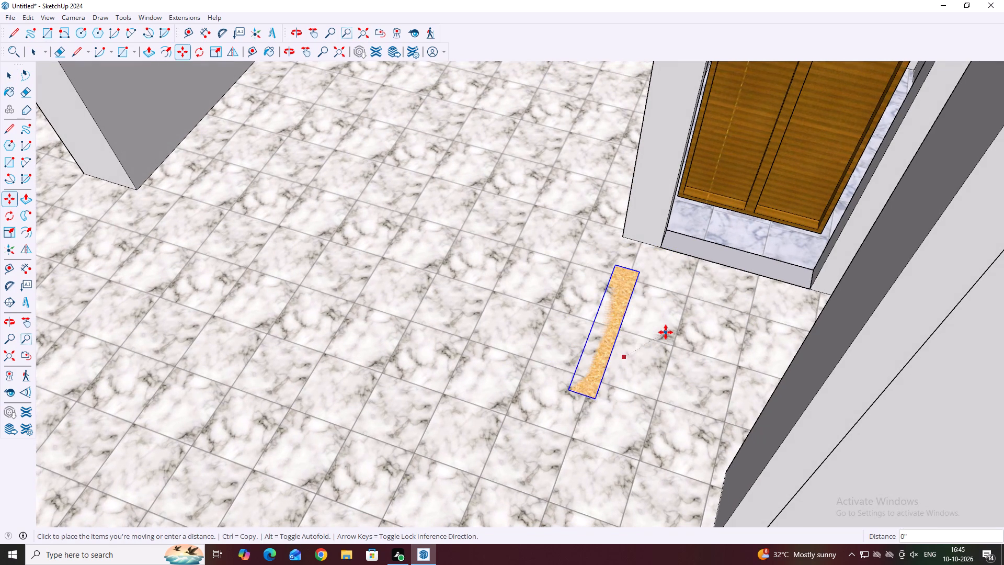
key("Right")
key("Left")
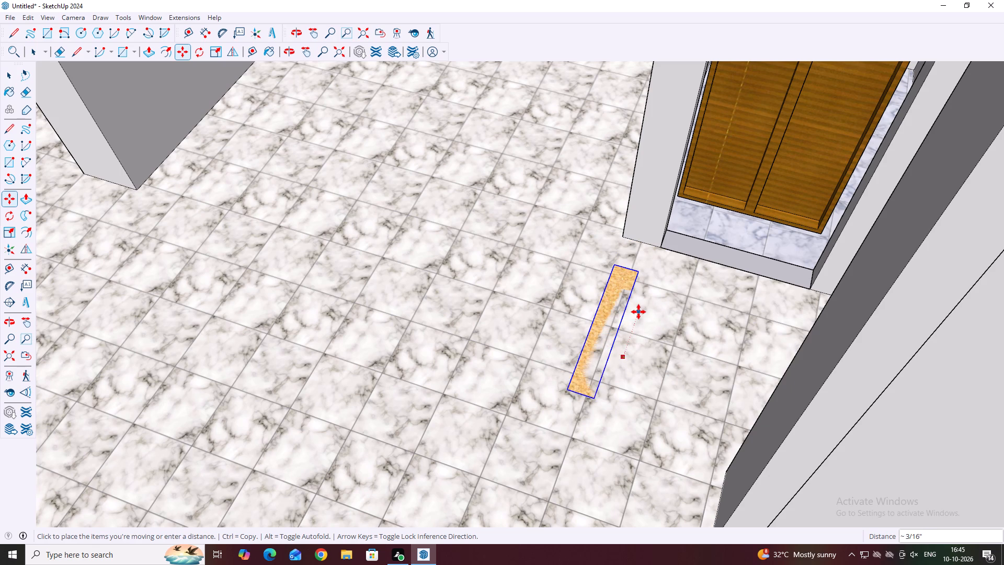
key("Down")
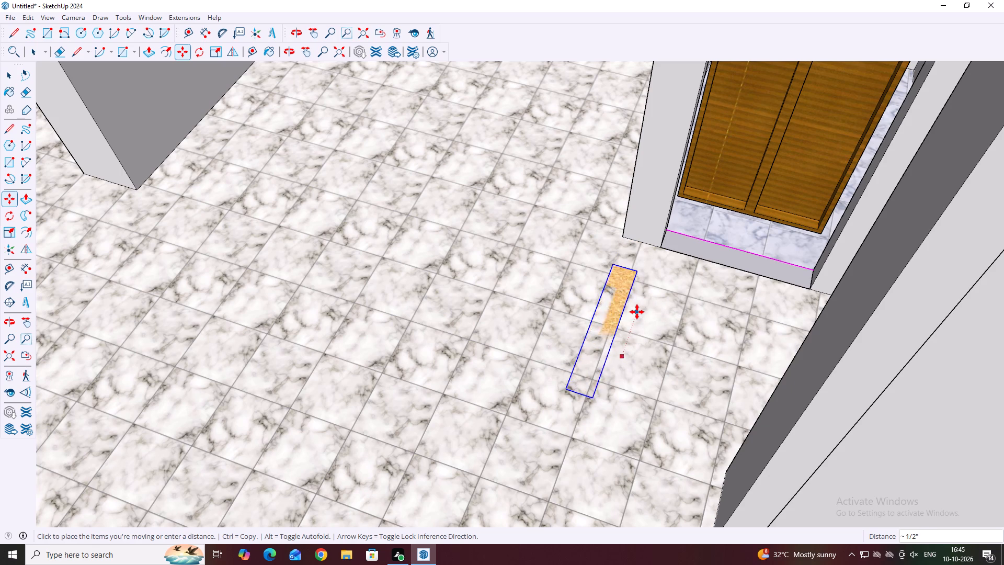
key("Up")
left_click(630, 311)
middle_click_drag(534, 309, 584, 281)
middle_click_drag(590, 307, 589, 306)
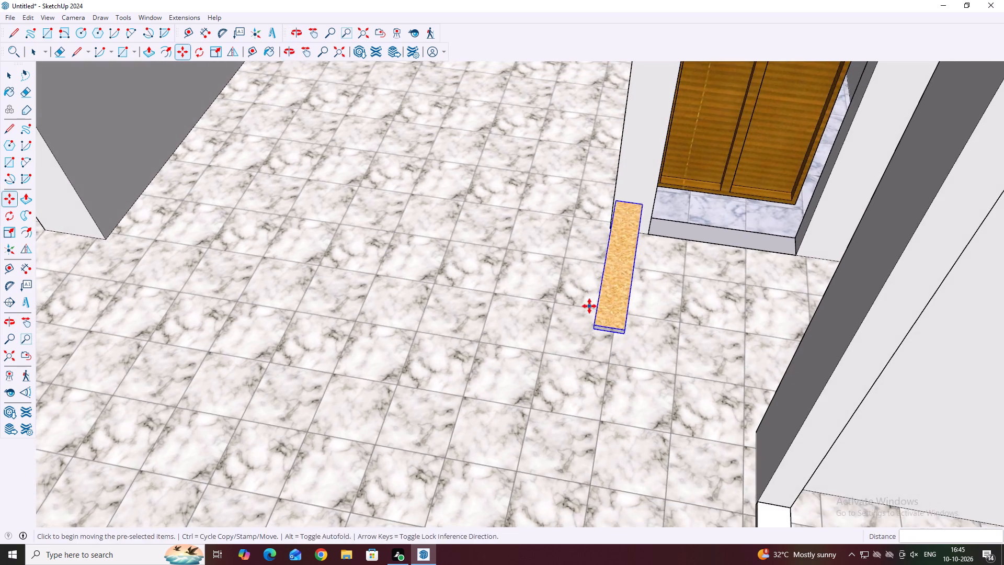
middle_click_drag(589, 306, 617, 308)
scroll(571, 313, "up", 6)
key("space")
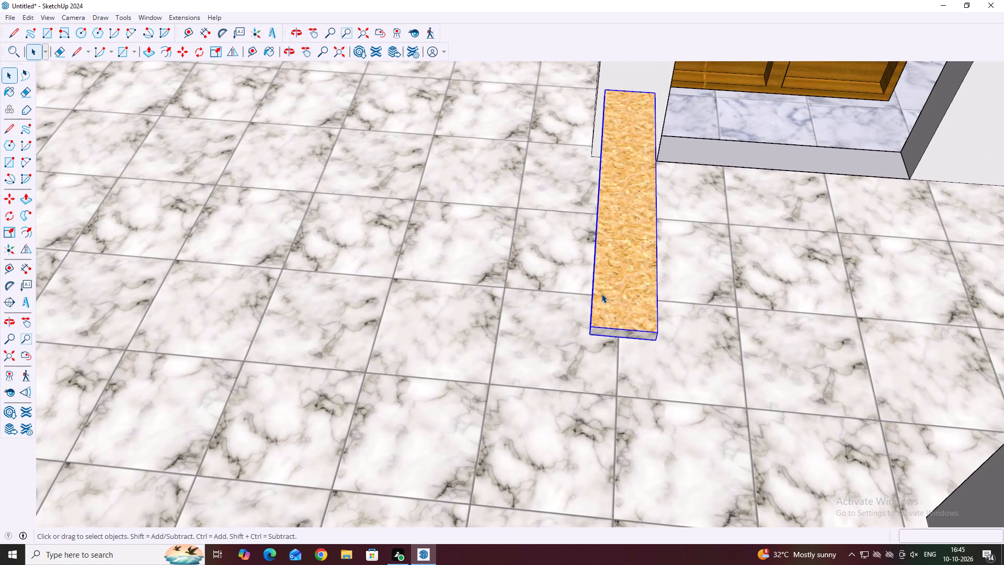
Rotate the threshold strip 90° horizontally so it runs parallel to the sill of the doorway with bluish marble flooring.
key("q")
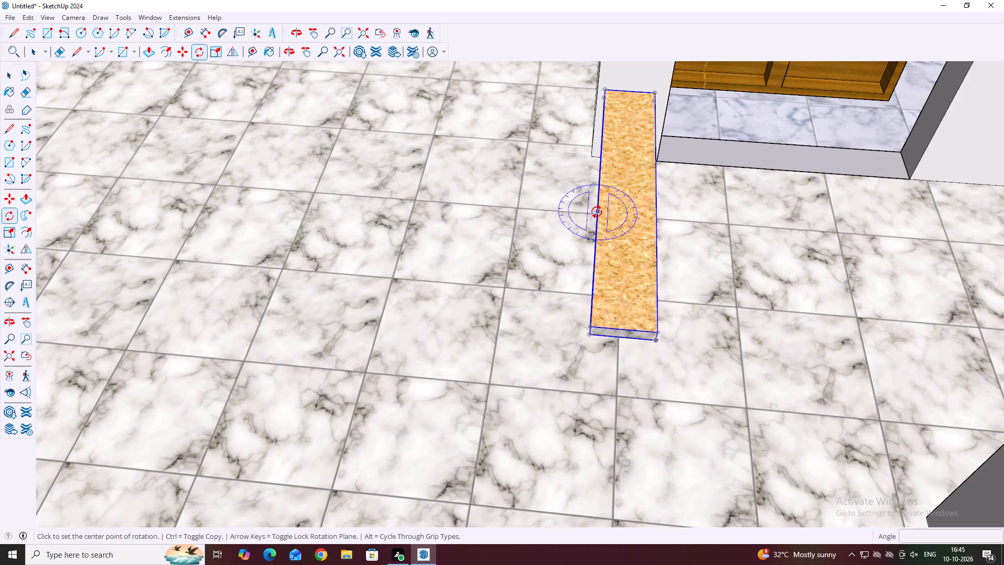
left_click(598, 214)
left_click(654, 217)
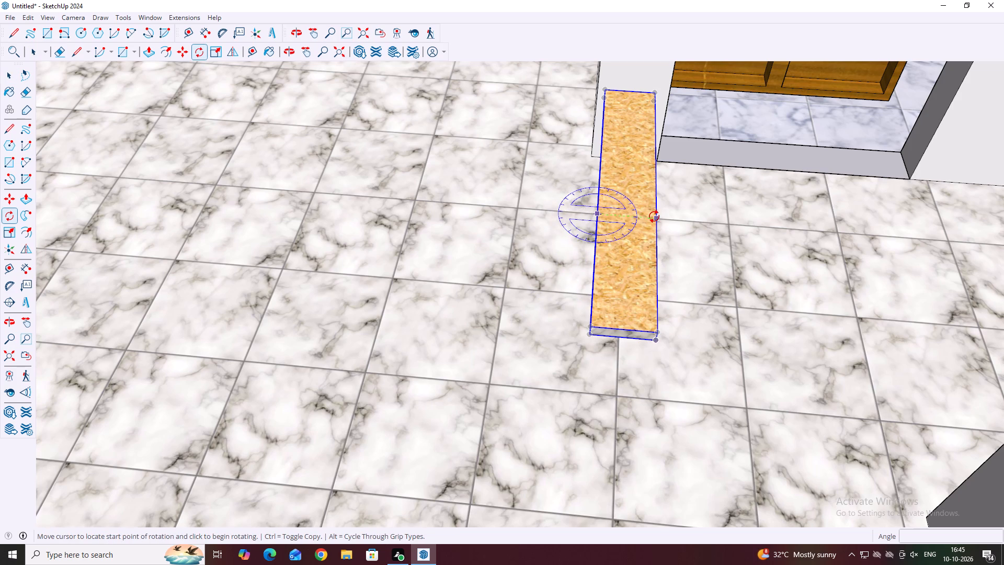
left_click(601, 110)
key("space")
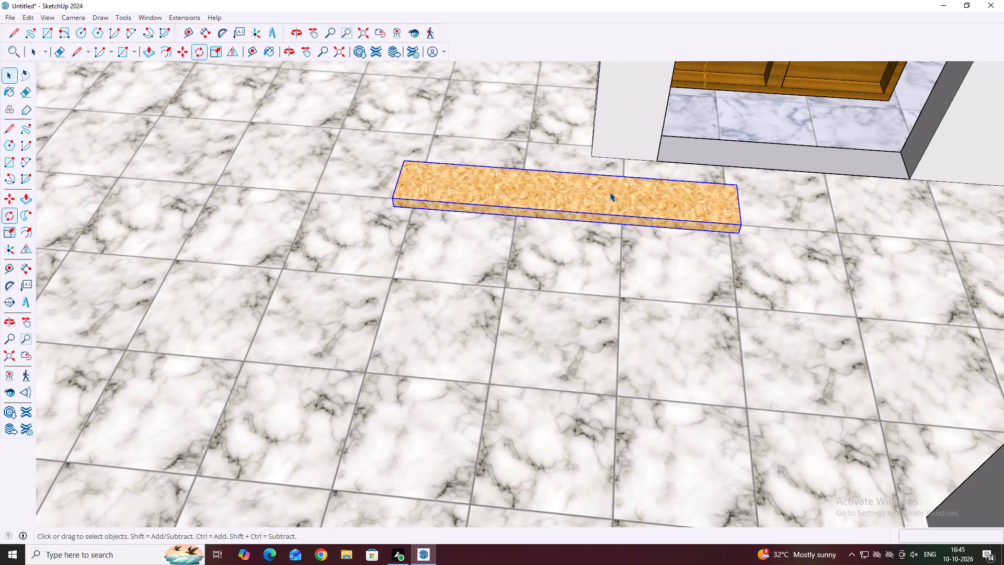
Move the threshold strip into the doorway with bluish marble flooring, seating its lower front corner at the foot of the jamb.
scroll(612, 201, "down", 5)
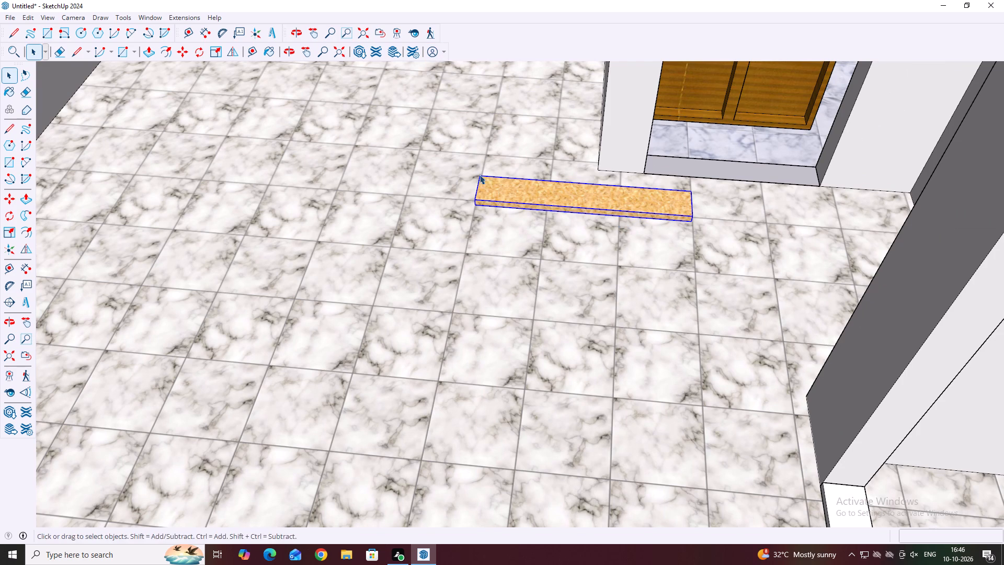
middle_click_drag(518, 182, 438, 155)
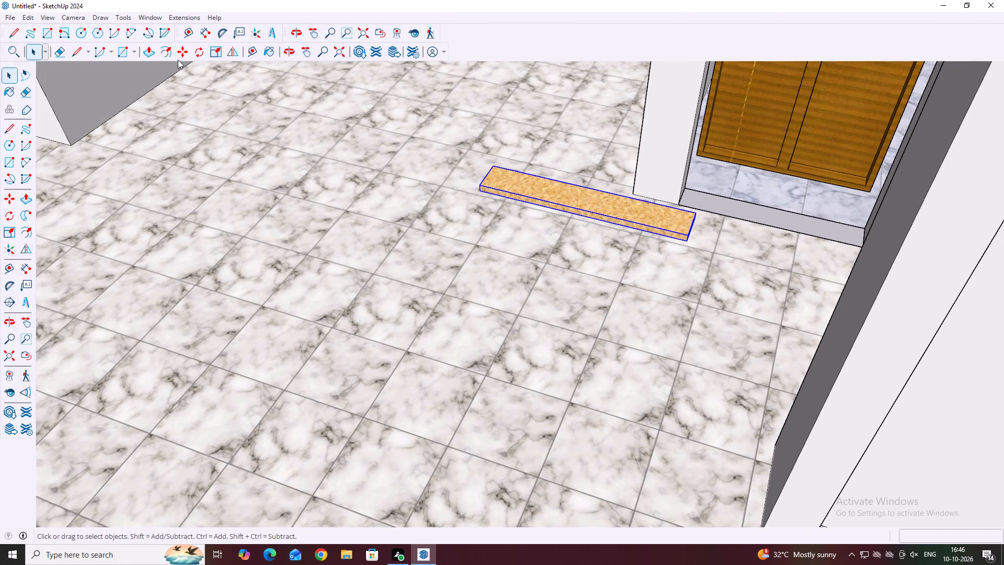
left_click(180, 53)
scroll(494, 163, "up", 3)
left_click(490, 165)
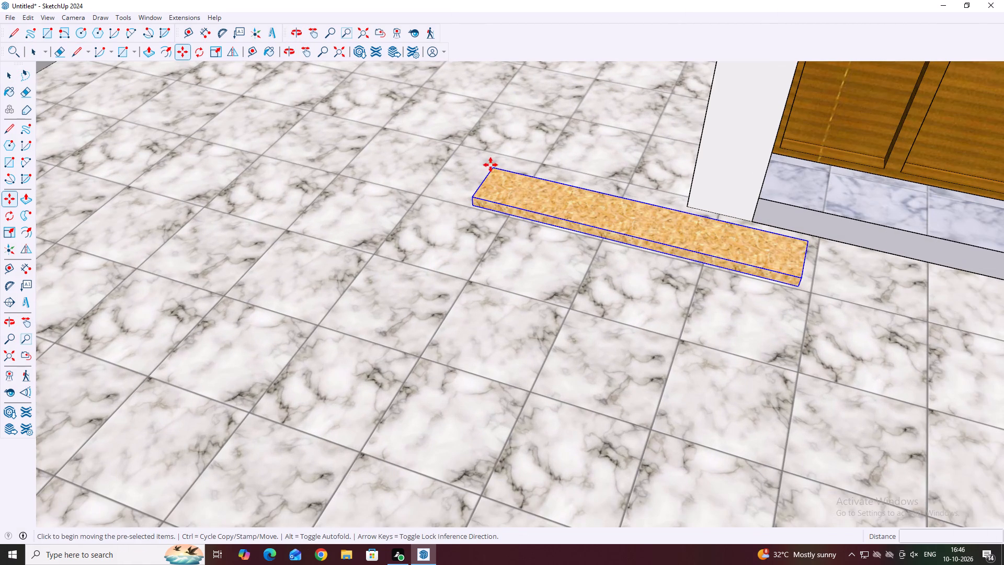
scroll(777, 195, "up", 6)
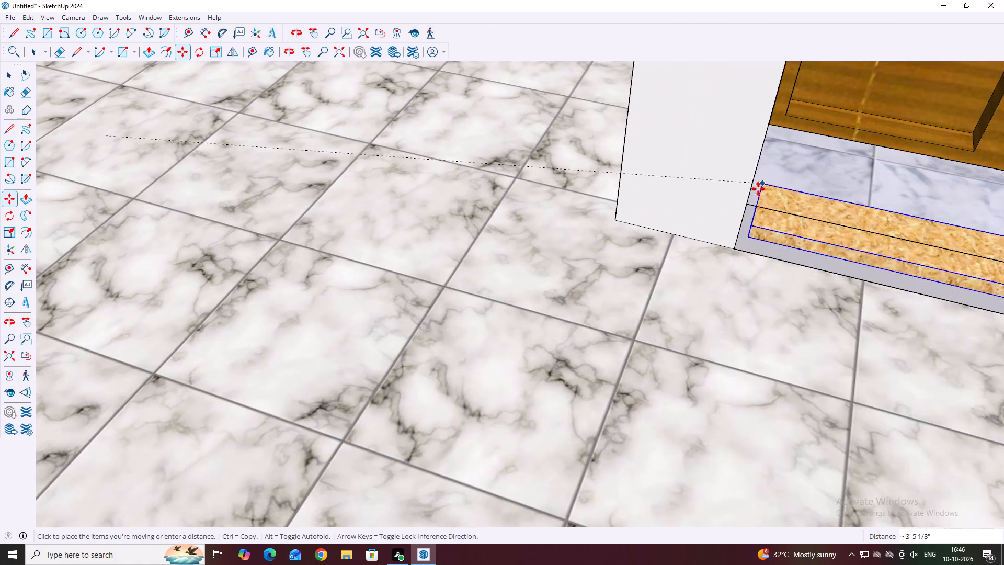
scroll(748, 203, "up", 2)
left_click(753, 198)
scroll(697, 295, "up", 4)
middle_click_drag(740, 385, 740, 381)
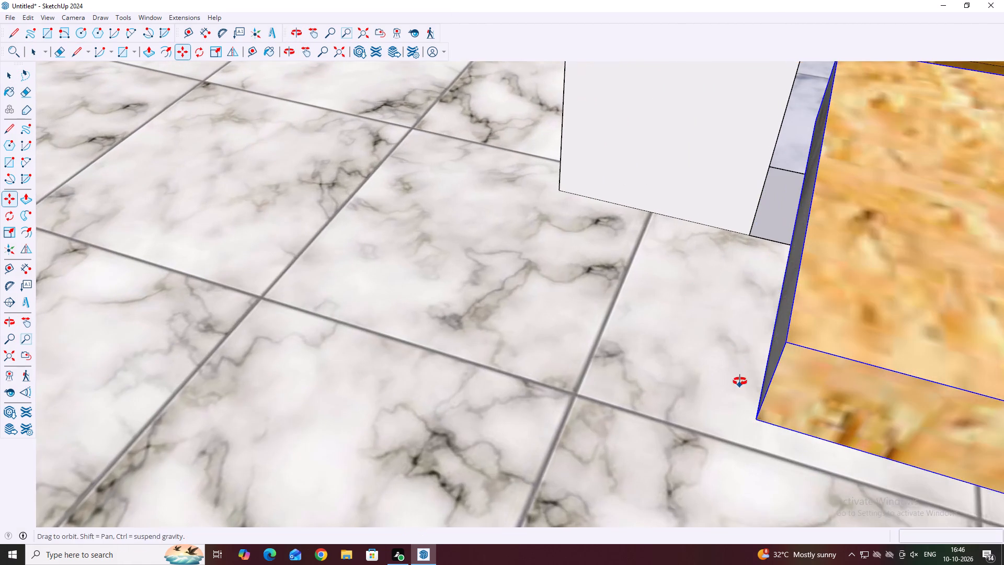
middle_click_drag(740, 381, 734, 290)
scroll(737, 299, "up", 1)
scroll(716, 263, "down", 11)
left_click(710, 165)
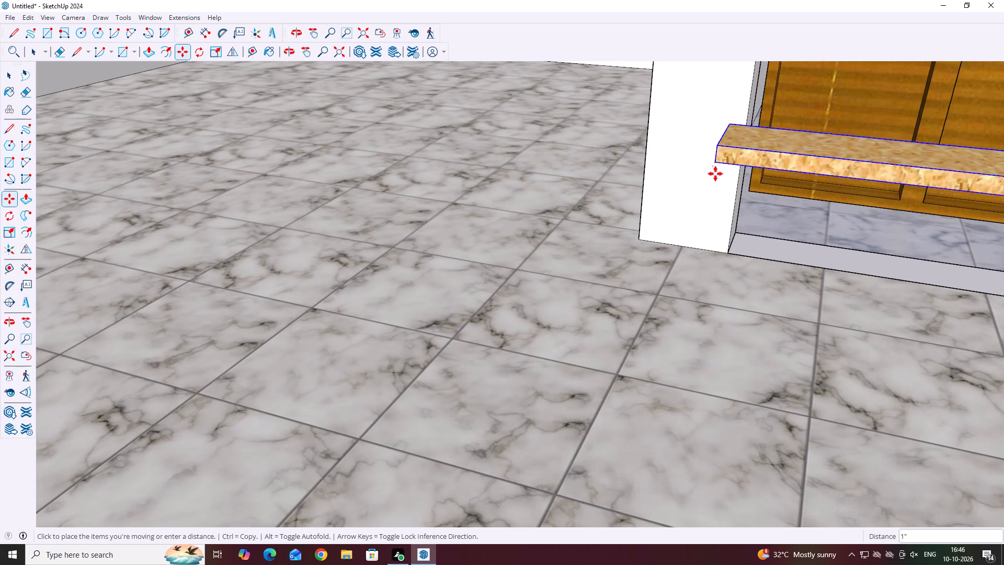
scroll(754, 257, "up", 18)
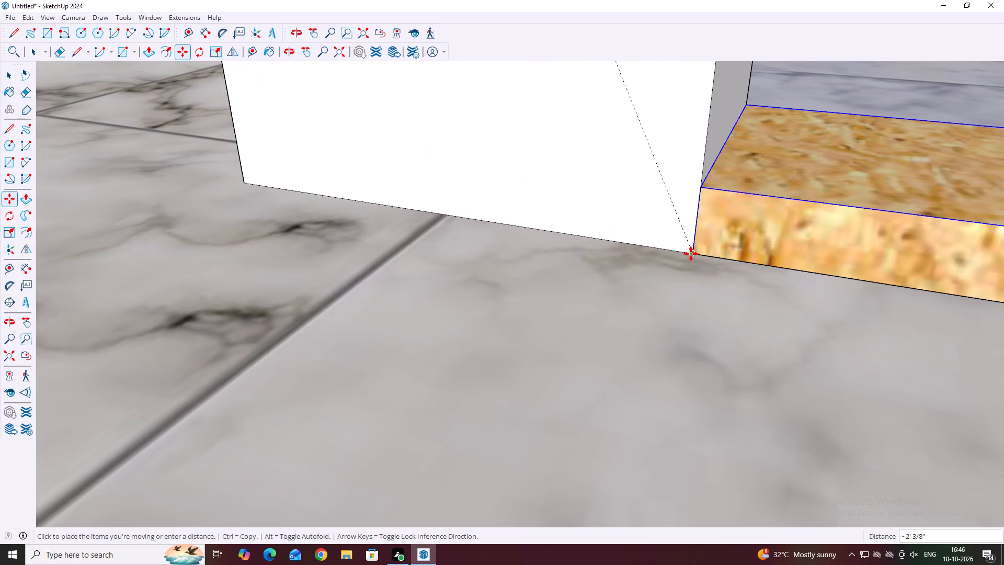
left_click(695, 248)
middle_click_drag(430, 235, 437, 290)
scroll(441, 290, "up", 1)
scroll(471, 257, "down", 11)
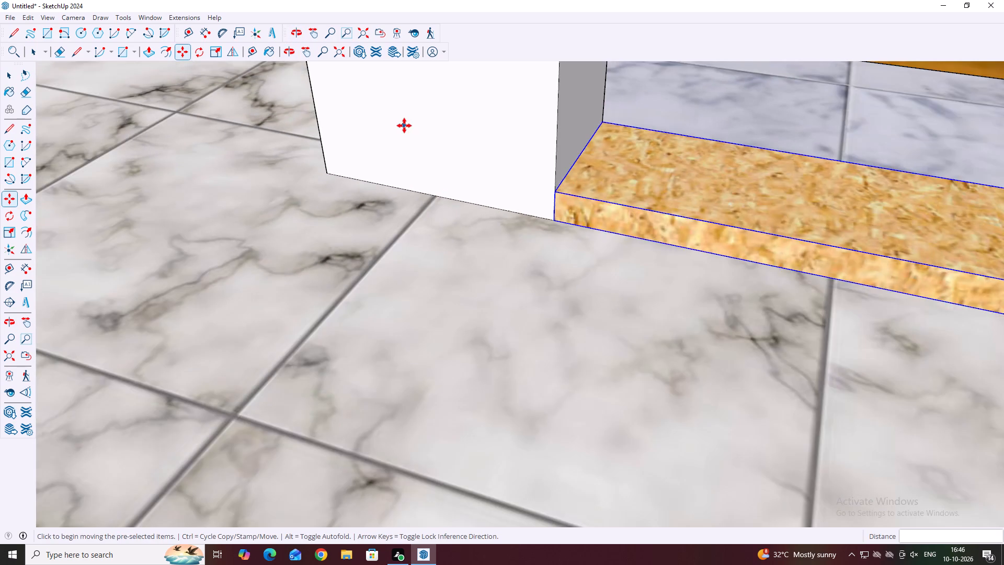
scroll(404, 126, "down", 20)
key("space")
left_click_drag(436, 243, 440, 248)
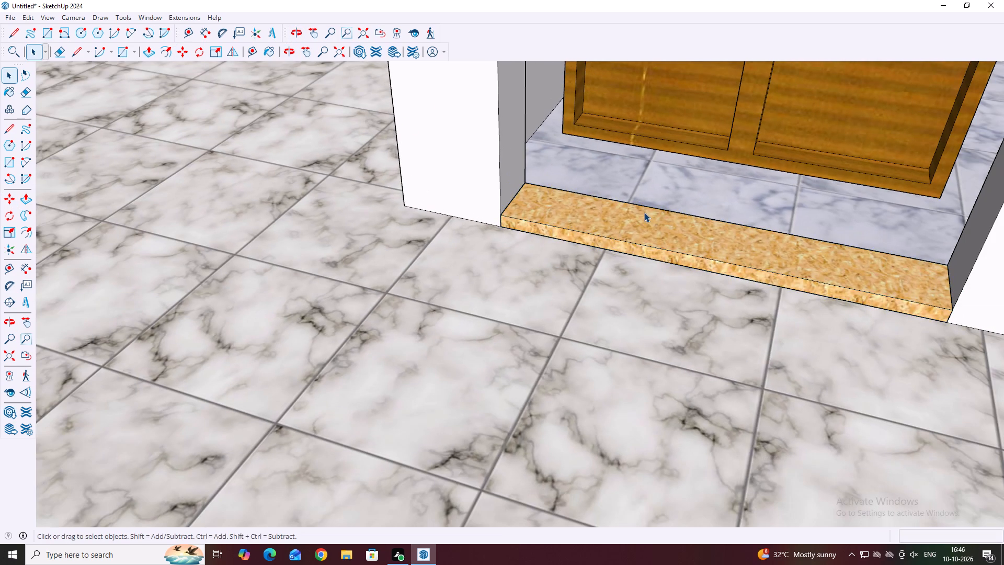
Move the two-leaf wooden door forward onto the threshold strip, aligning its bottom corner with the strip's front corner.
scroll(641, 212, "down", 6)
middle_click_drag(625, 222, 617, 232)
middle_click_drag(566, 193, 612, 301)
middle_click_drag(685, 212, 712, 287)
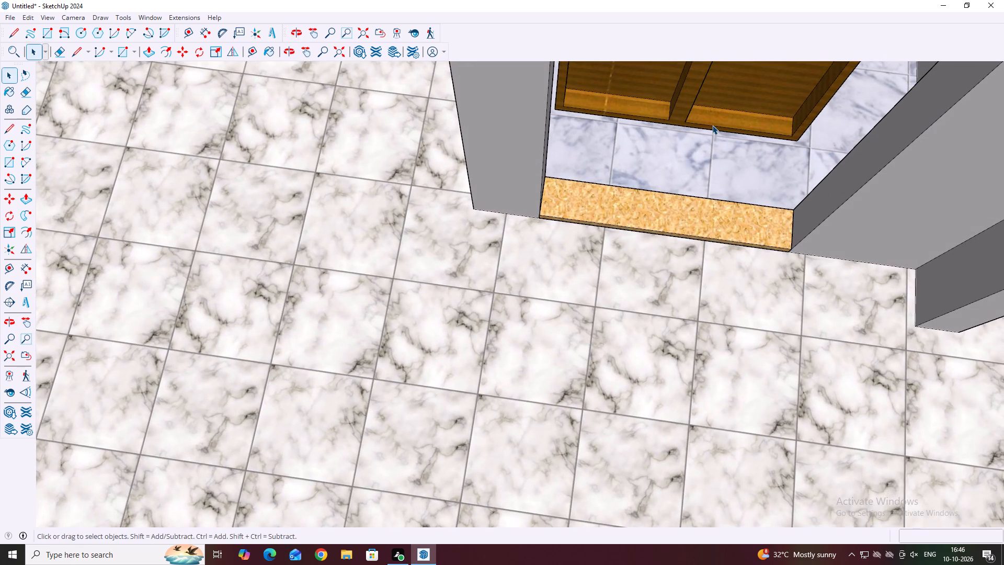
left_click(712, 125)
key("m")
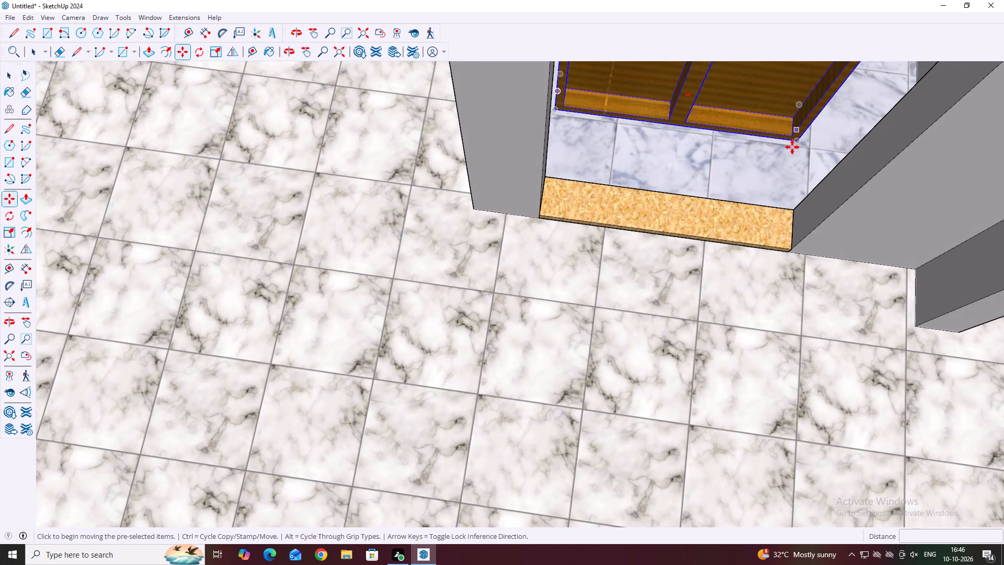
scroll(792, 147, "up", 3)
left_click(797, 140)
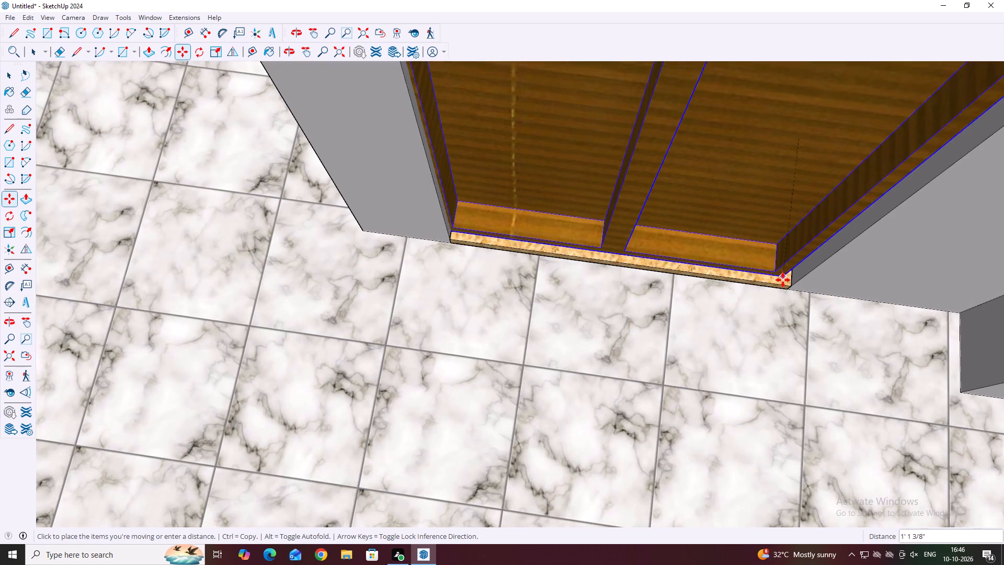
left_click(791, 286)
middle_click_drag(643, 282, 619, 247)
key("space")
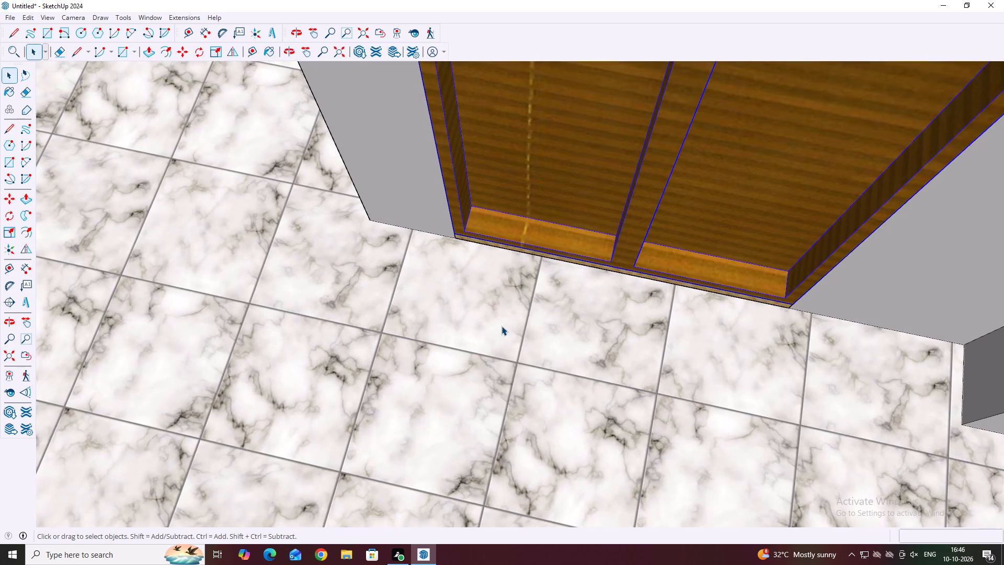
left_click(501, 326)
Examine the whole house from outside and above, checking the rooms and the openings in the 38' wall.
middle_click_drag(640, 263, 652, 138)
middle_click_drag(514, 275, 551, 177)
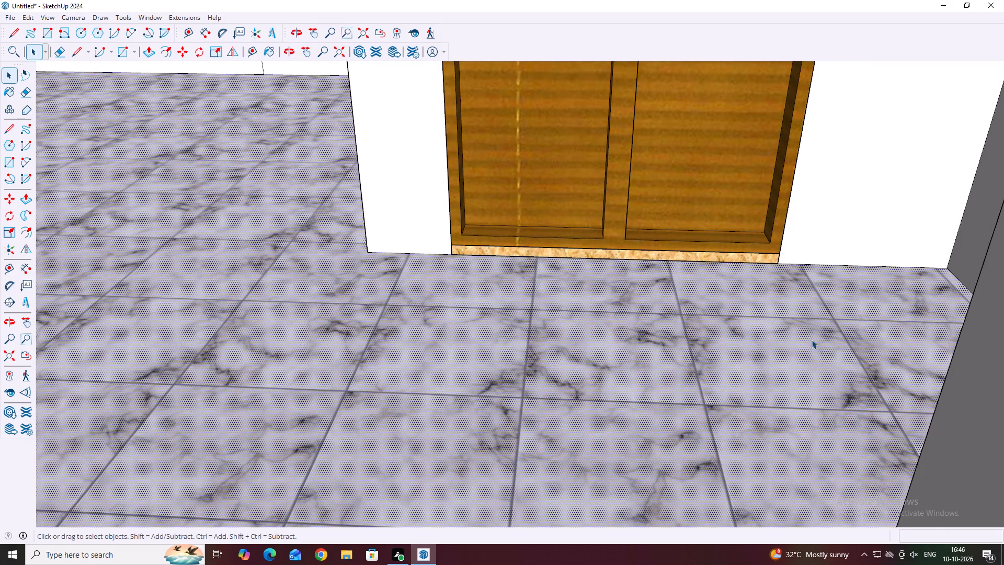
scroll(810, 348, "down", 20)
scroll(810, 348, "down", 1)
middle_click_drag(363, 391, 609, 377)
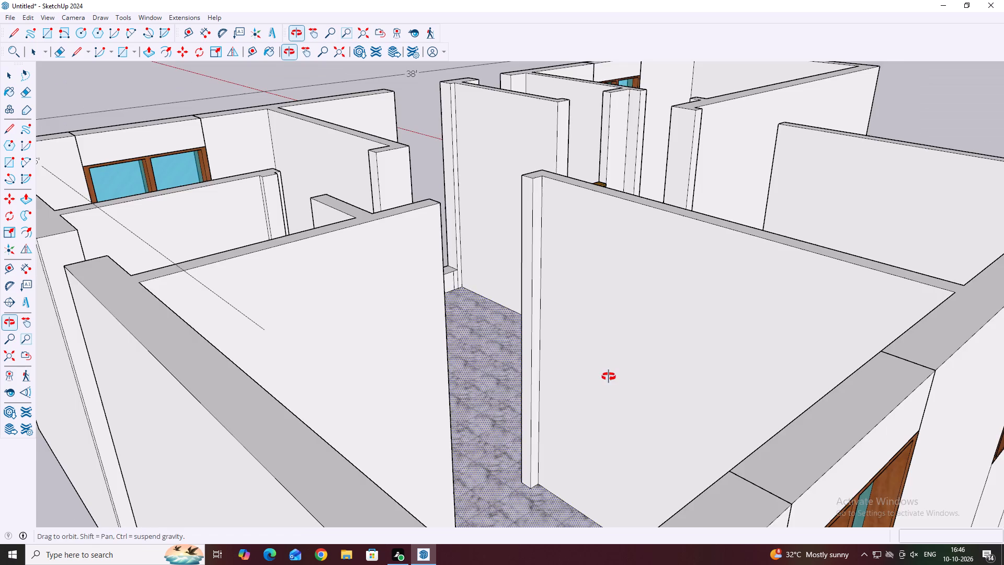
middle_click_drag(609, 377, 629, 366)
middle_click_drag(433, 308, 604, 322)
middle_click_drag(356, 278, 528, 312)
middle_click_drag(383, 317, 639, 333)
scroll(590, 319, "down", 5)
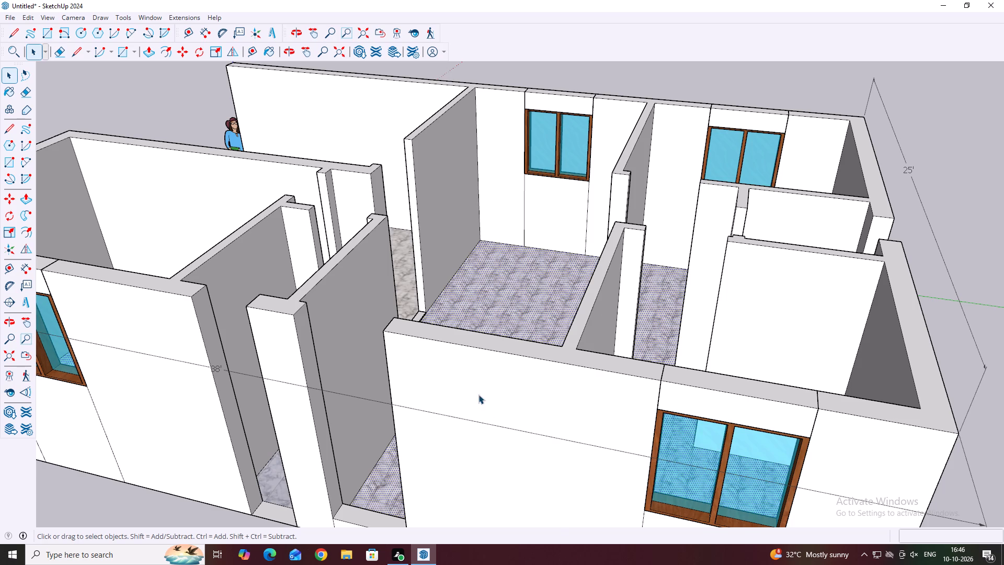
scroll(706, 478, "down", 4)
middle_click_drag(489, 377, 553, 379)
scroll(476, 379, "down", 3)
middle_click_drag(433, 347, 460, 367)
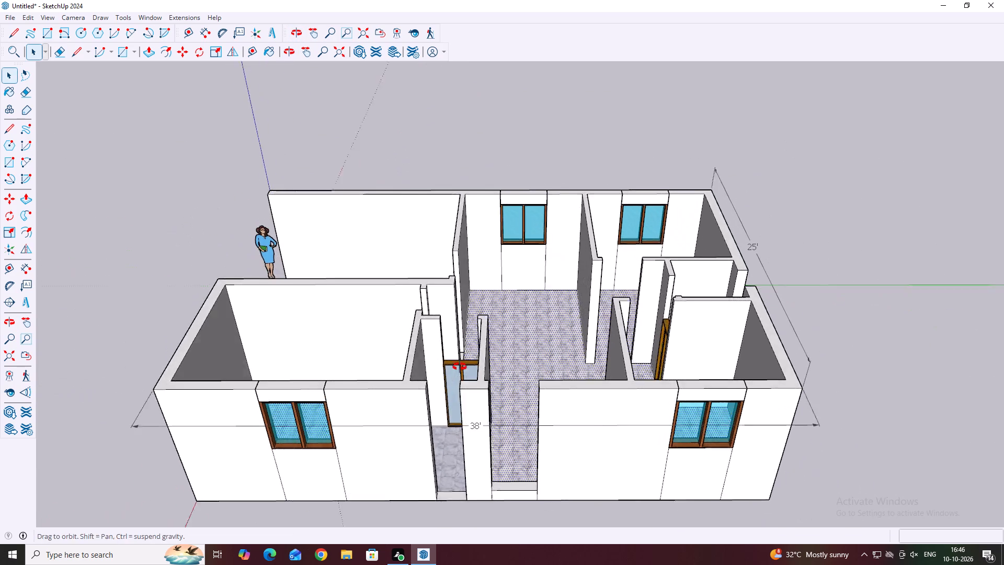
middle_click_drag(460, 367, 499, 385)
scroll(516, 490, "up", 2)
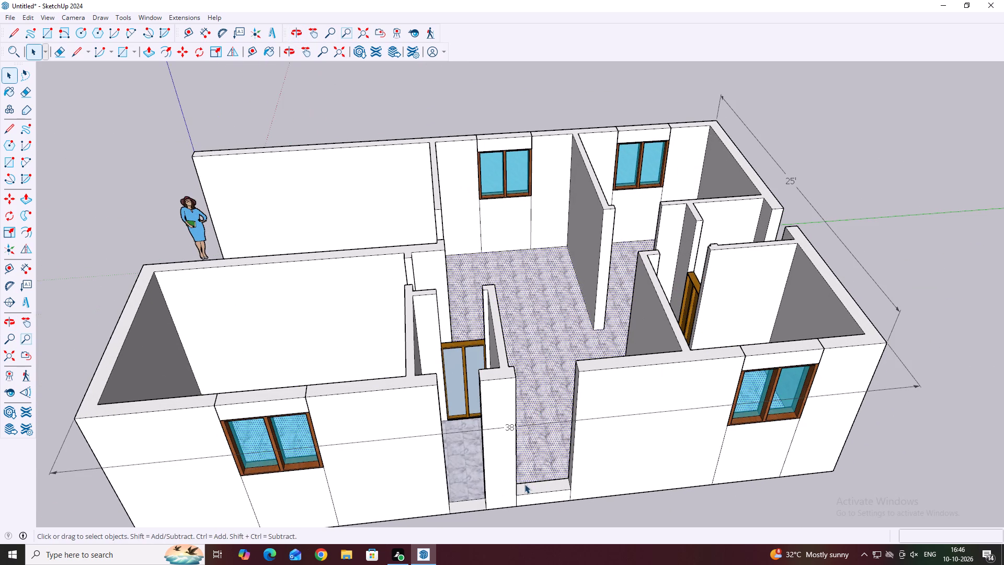
middle_click_drag(688, 478, 615, 390)
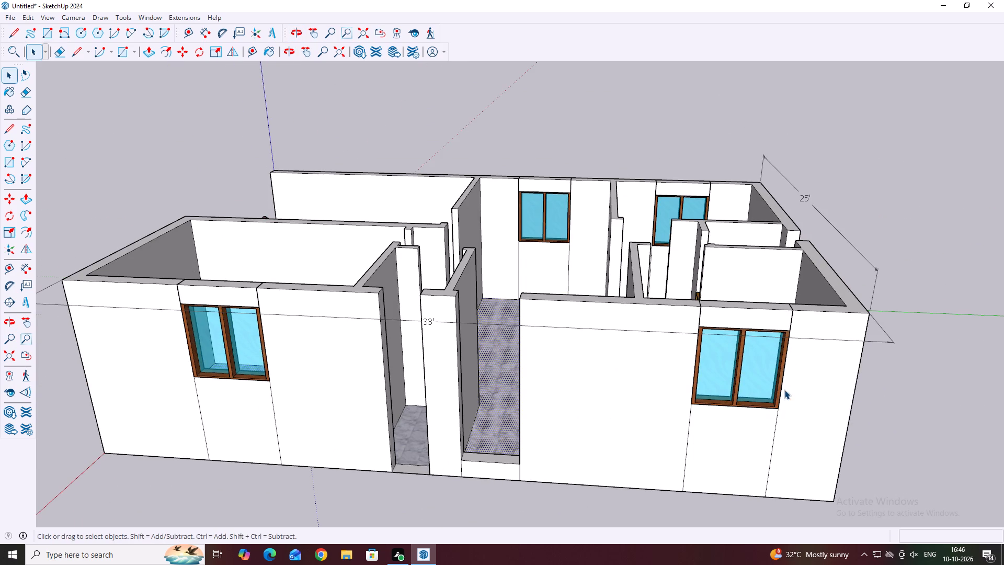
Copy the window with the lintel block above it 11' 2" along the 38' wall to the neighbouring full-height opening.
left_click(761, 349)
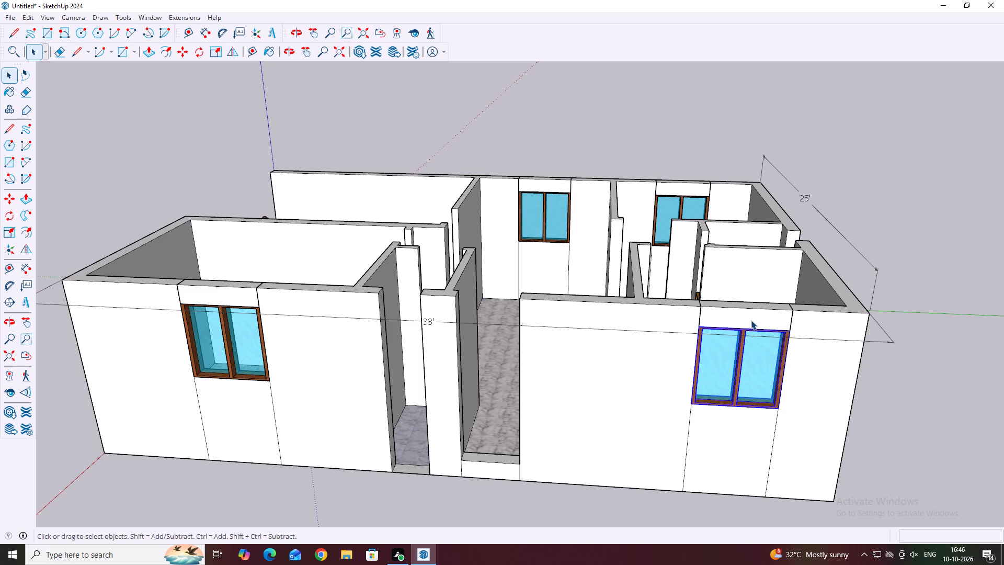
left_click(751, 320)
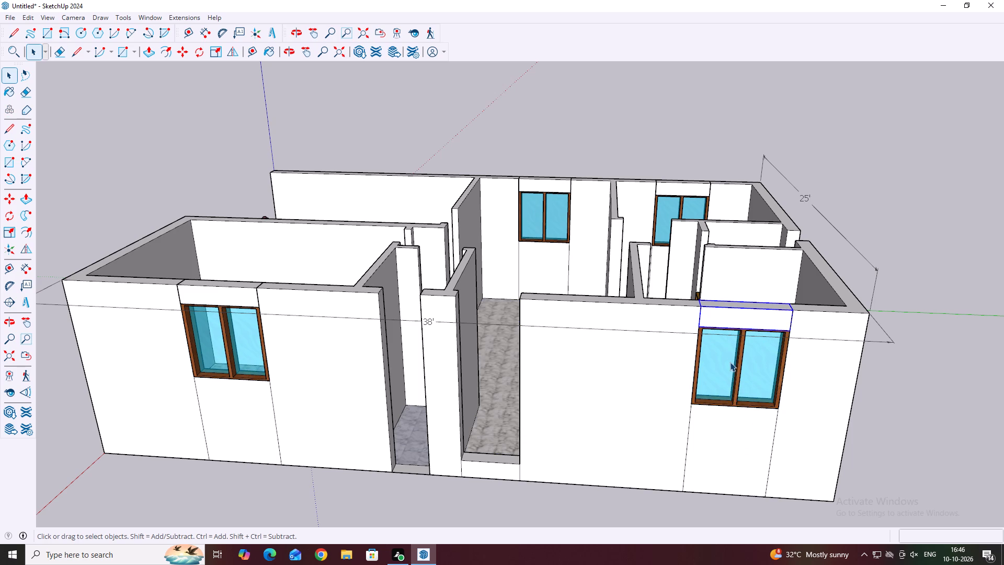
left_click(728, 353, "shift")
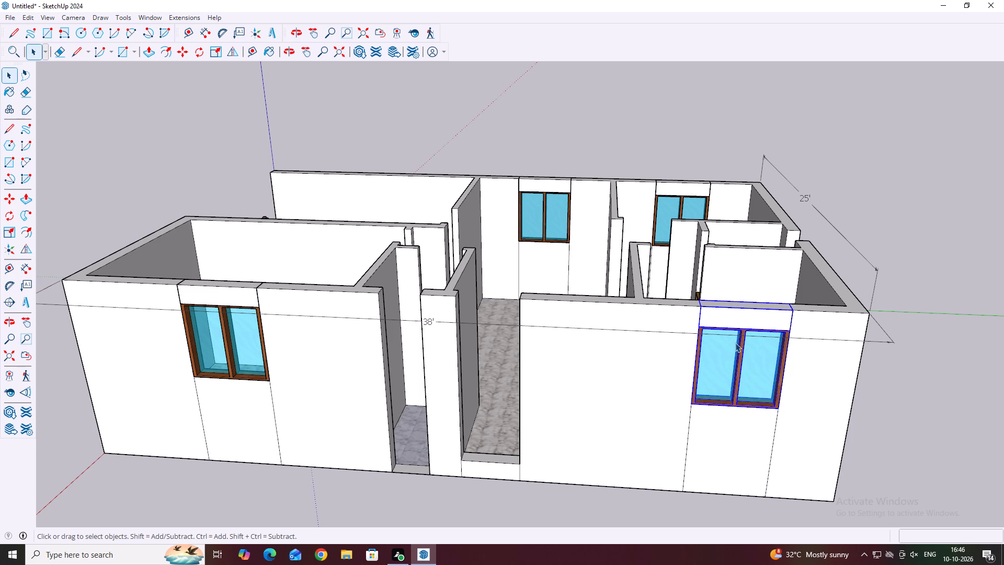
key("m")
scroll(700, 303, "up", 5)
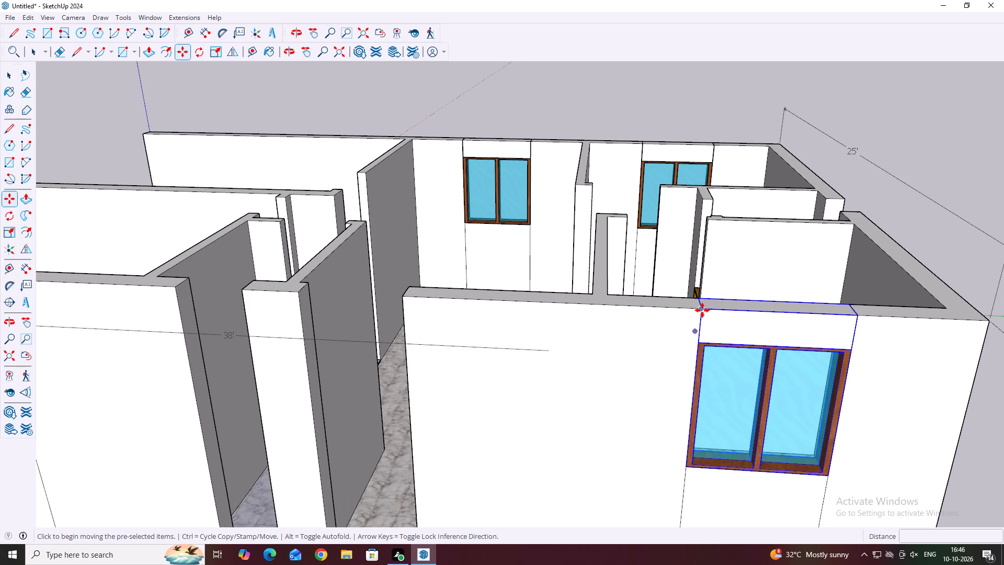
left_click(702, 310)
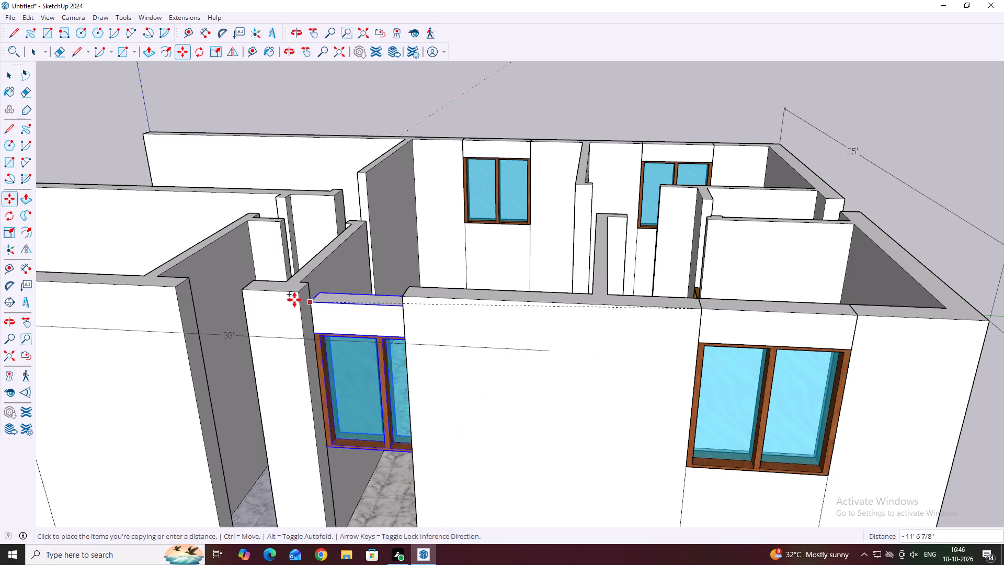
left_click(299, 290)
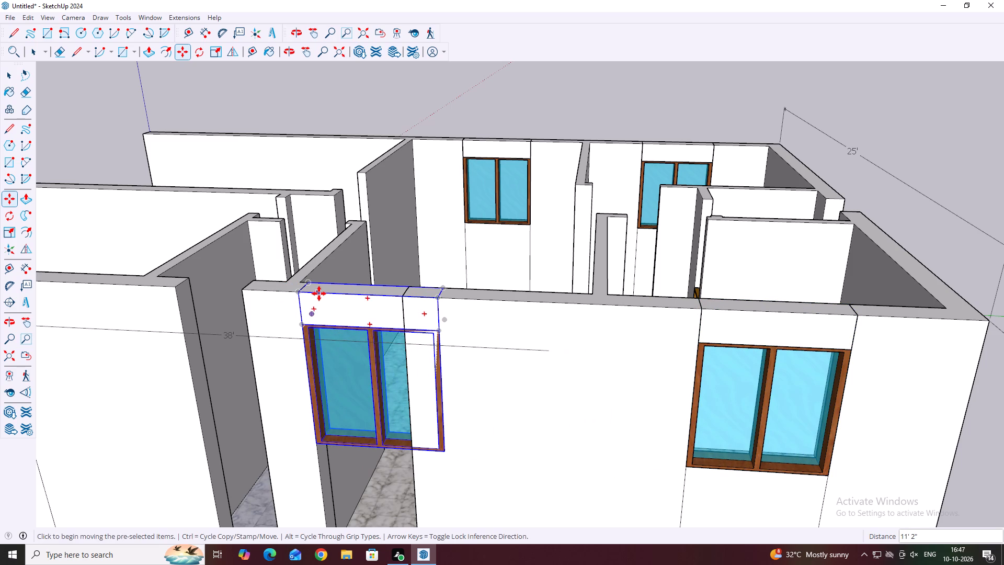
Undo the last copy of the window and lintel block in the 38' wall's full-height opening.
key("ctrl+z")
scroll(772, 515, "down", 5)
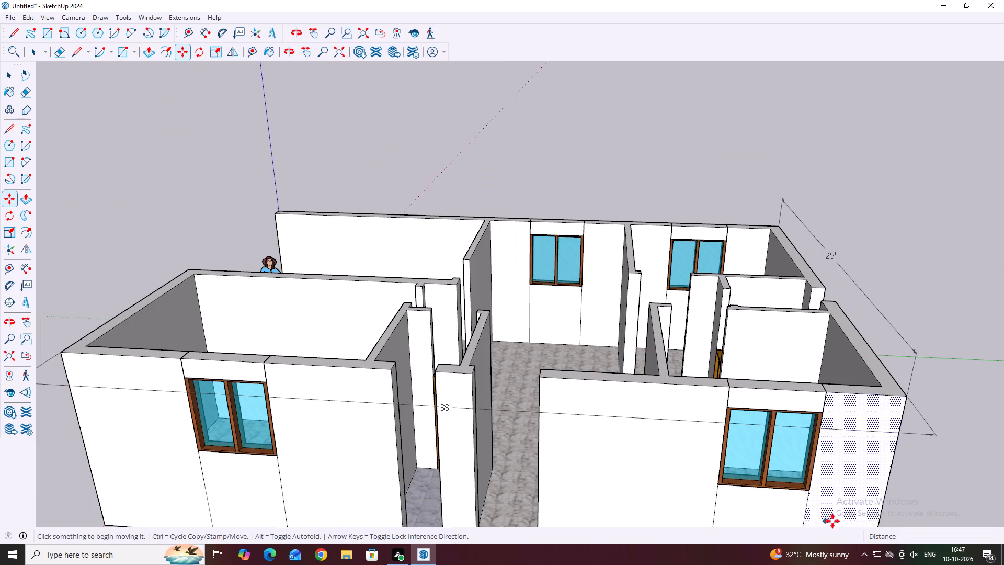
Examine the whole house from outside and above, checking the two full-height openings in the 38' wall and their thresholds.
key("space")
scroll(770, 413, "down", 4)
middle_click_drag(729, 445, 725, 451)
middle_click(739, 453)
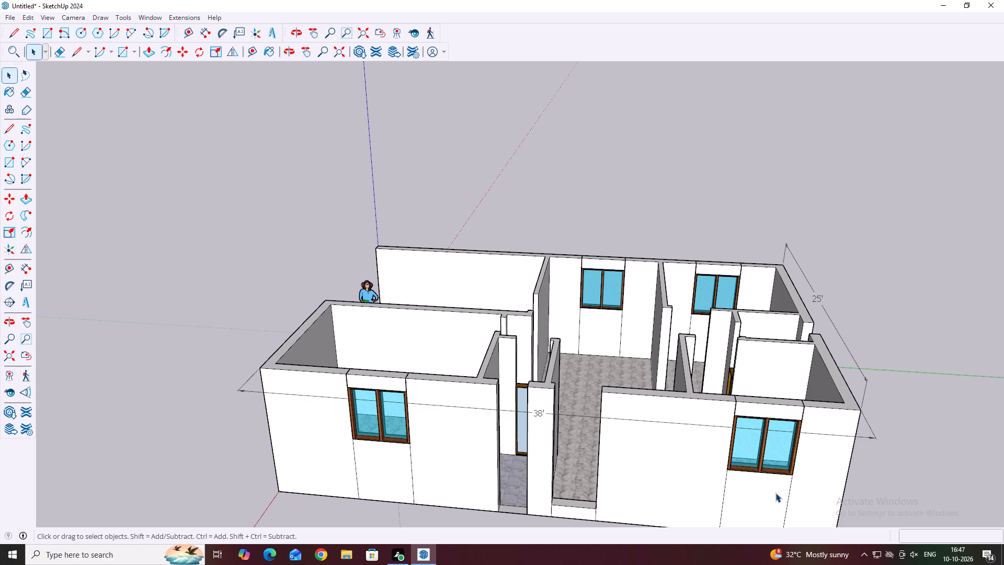
middle_click_drag(552, 433, 522, 471)
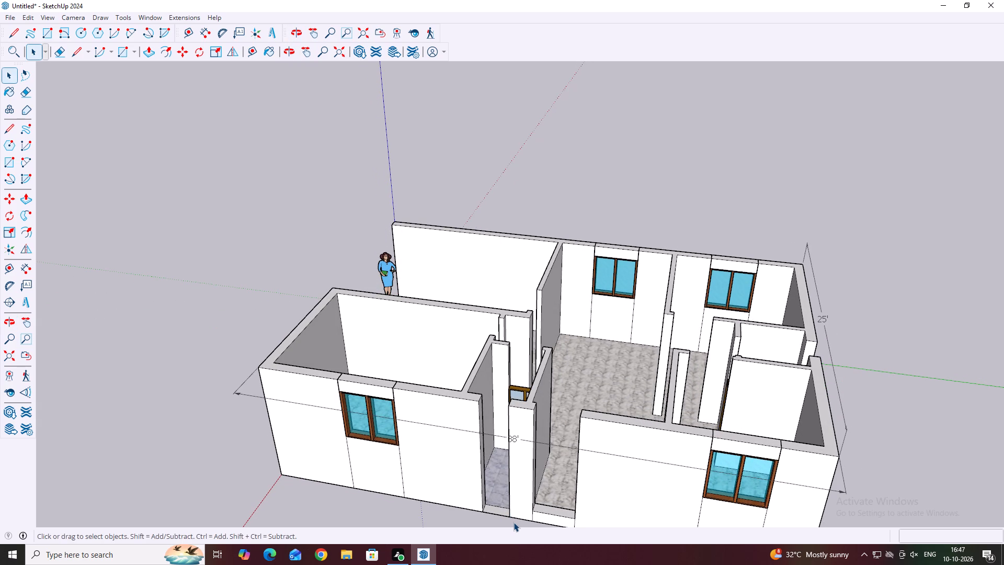
middle_click_drag(507, 447, 558, 461)
scroll(529, 509, "up", 4)
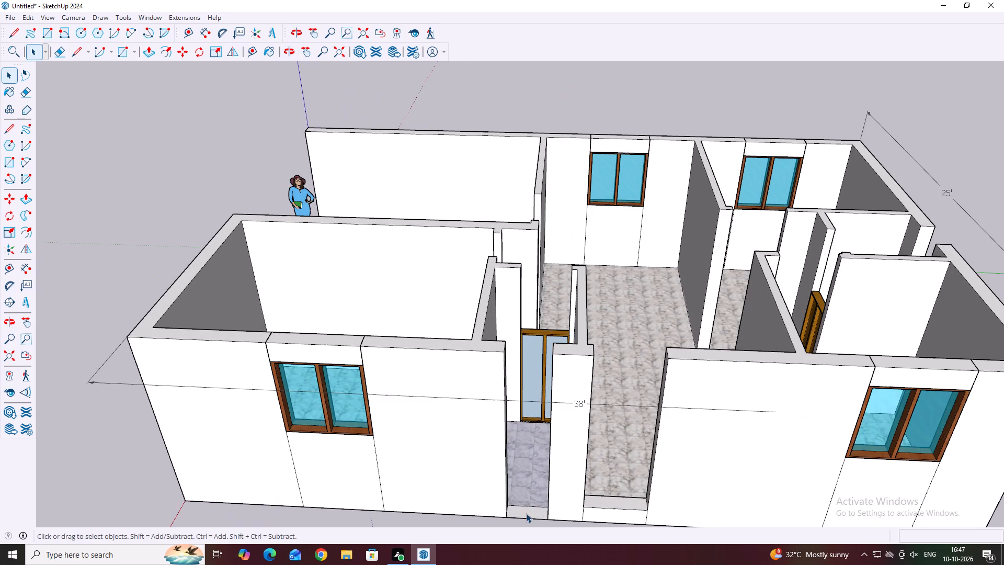
left_click(526, 513)
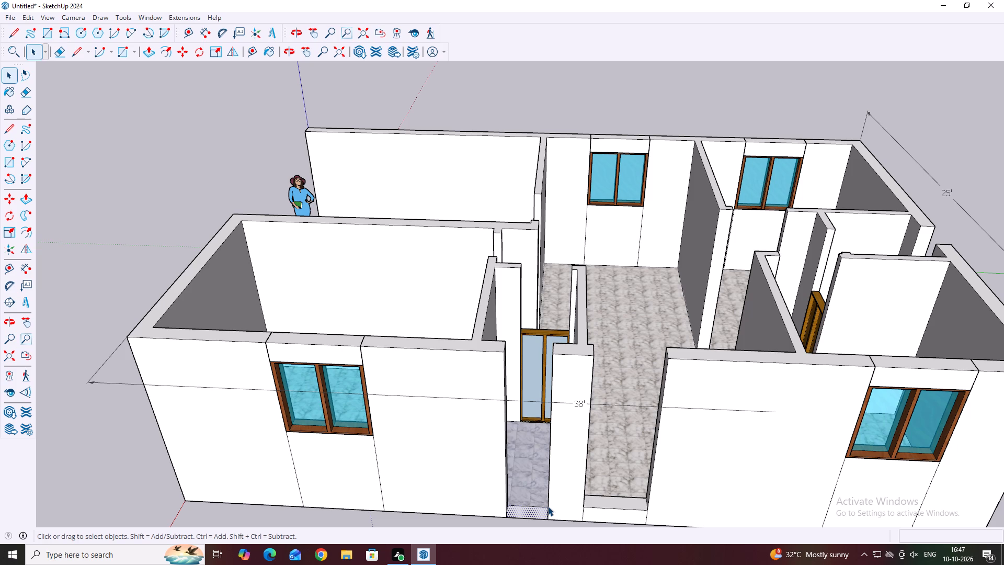
middle_click_drag(497, 461, 578, 463)
scroll(548, 437, "down", 4)
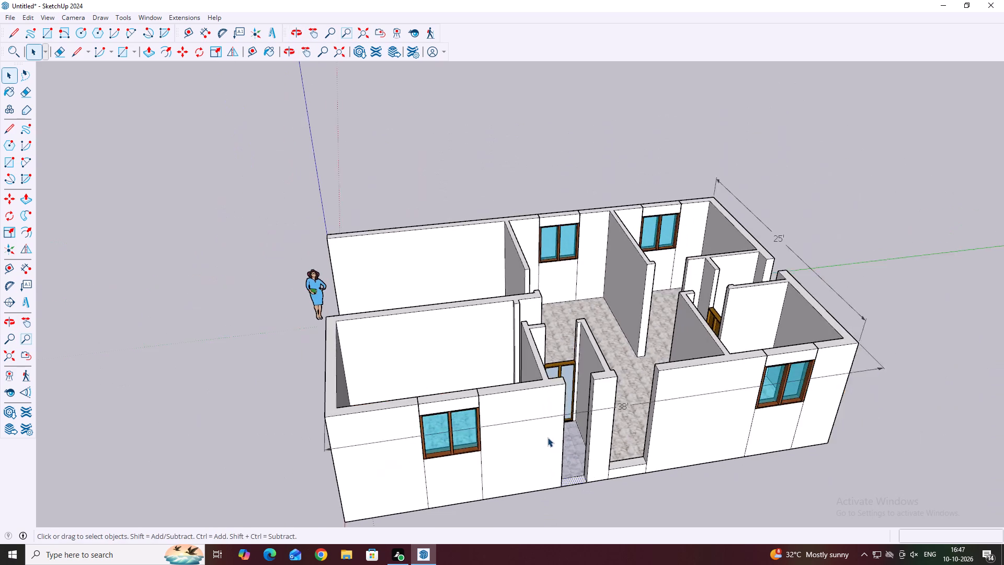
scroll(547, 437, "down", 6)
middle_click_drag(471, 433, 566, 418)
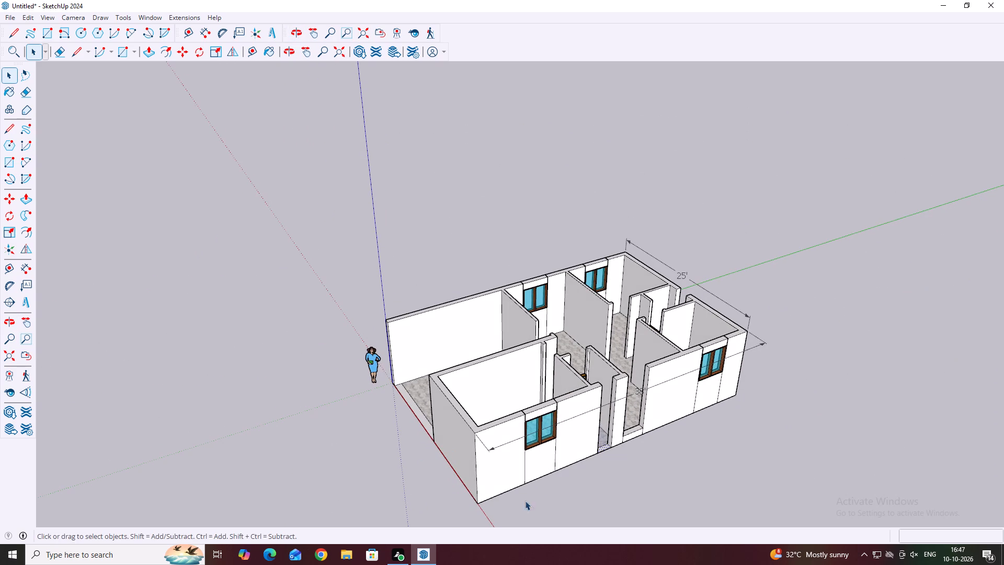
middle_click_drag(605, 454, 649, 495)
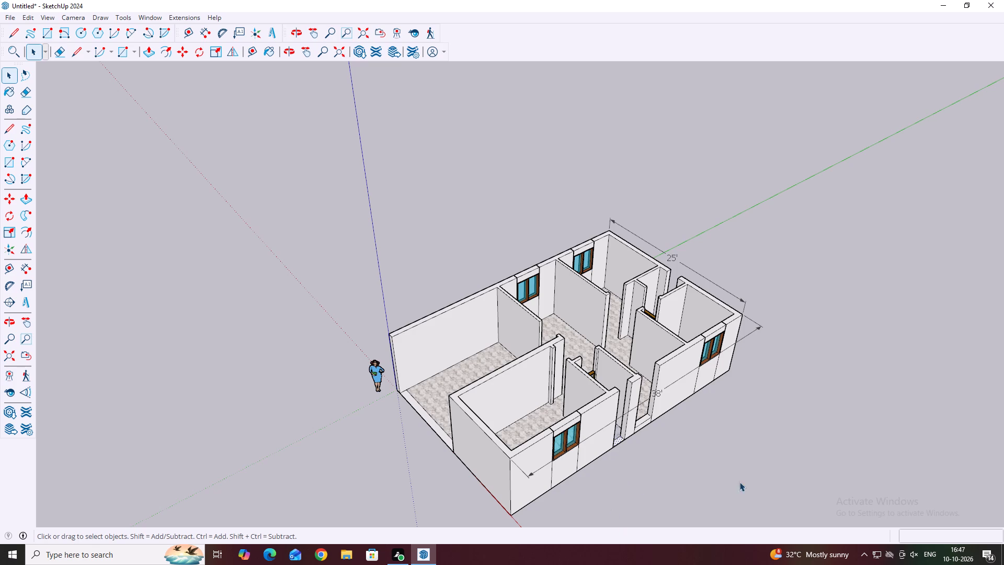
middle_click_drag(649, 460, 545, 402)
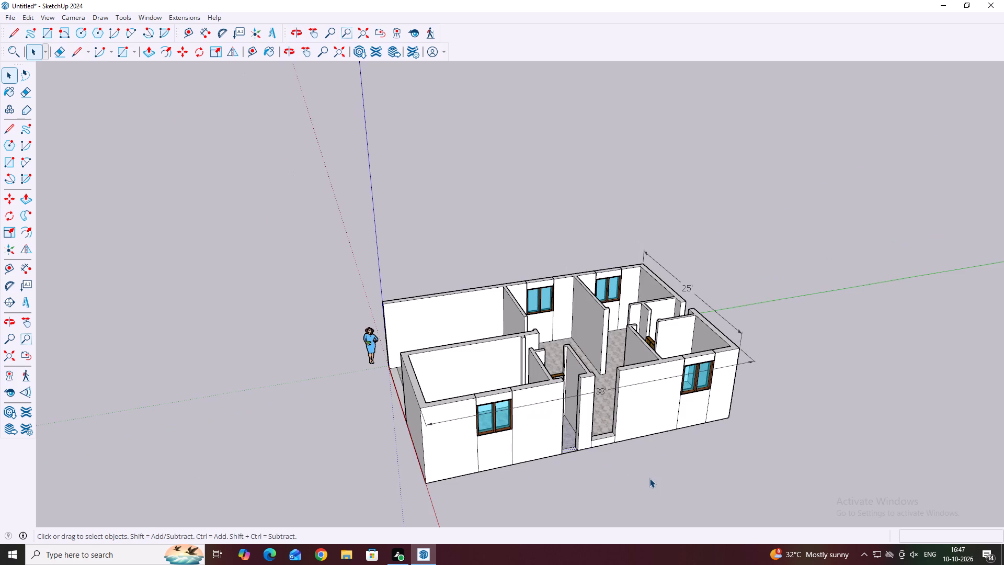
Draw a 1'6" by 2' rectangle on the ground outside the 38' wall.
key("r")
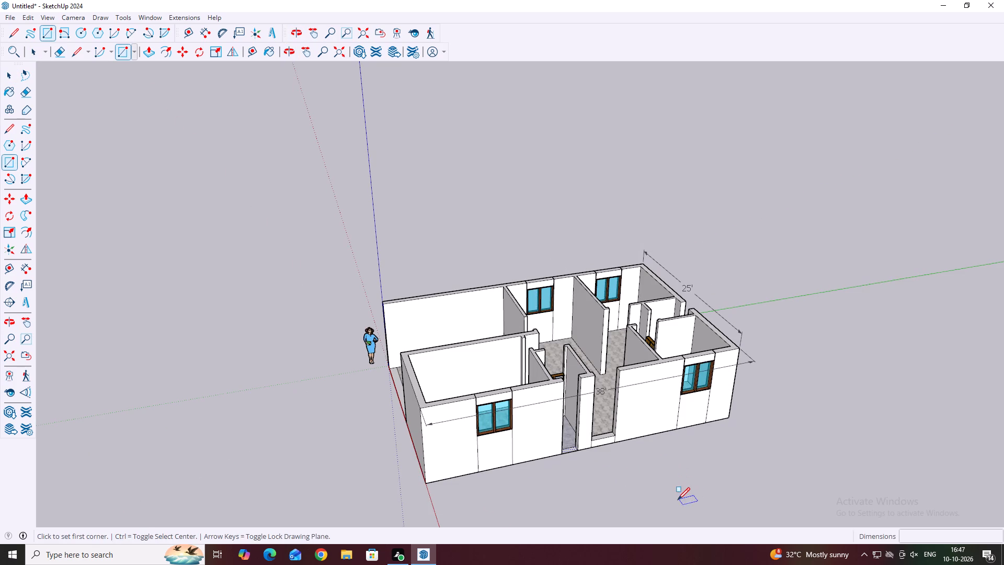
left_click(677, 500)
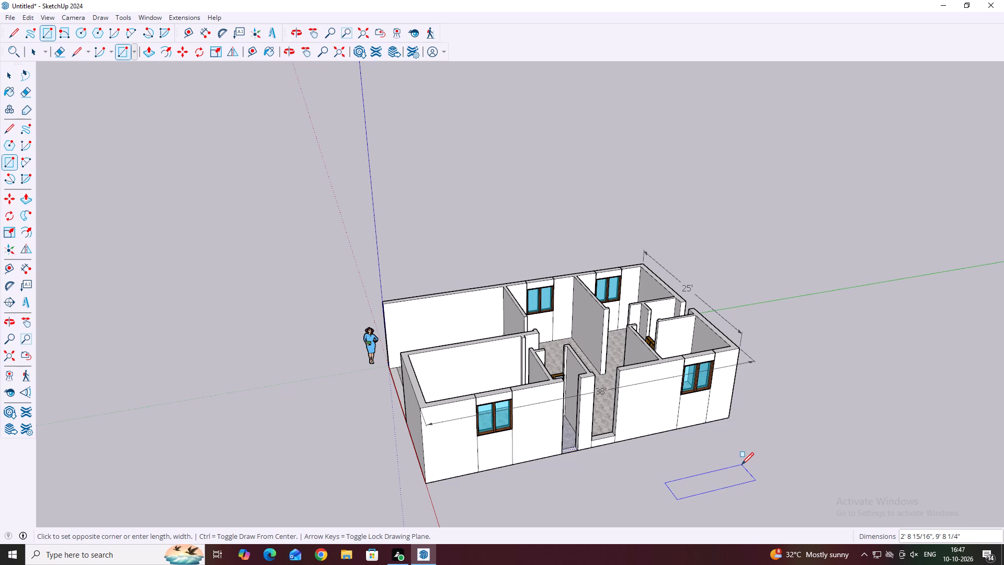
key("1")
key("comma")
key("BackSpace")
type("',")
key("2")
key("apostrophe")
key("BackSpace")
key("BackSpace")
key("BackSpace")
key("BackSpace")
type("'6")
key("shift+quotedbl")
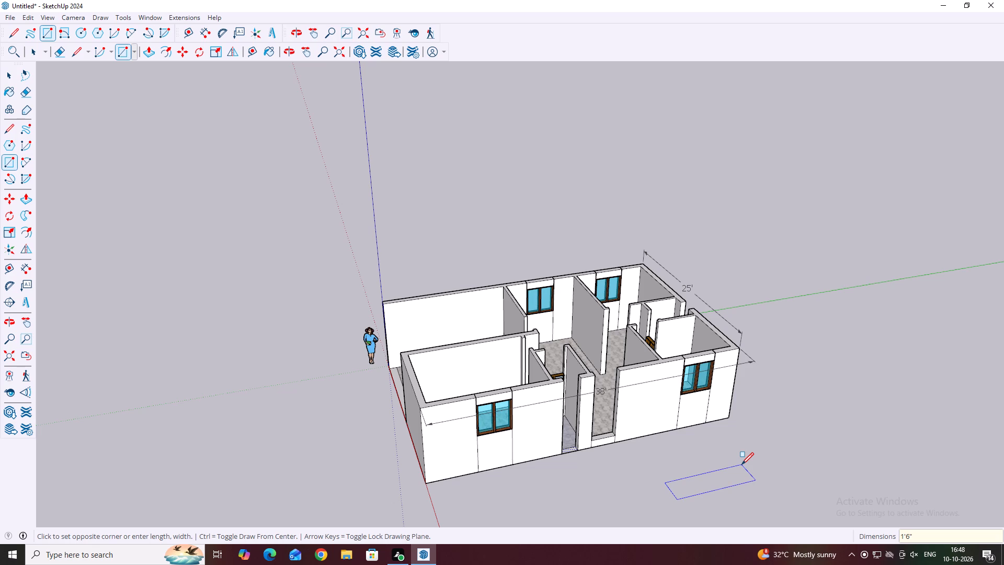
key("comma")
type("2'")
key("Return")
Draw a separate 1' by 2' rectangle on the ground beside the 1'6" by 2' one.
scroll(687, 487, "up", 3)
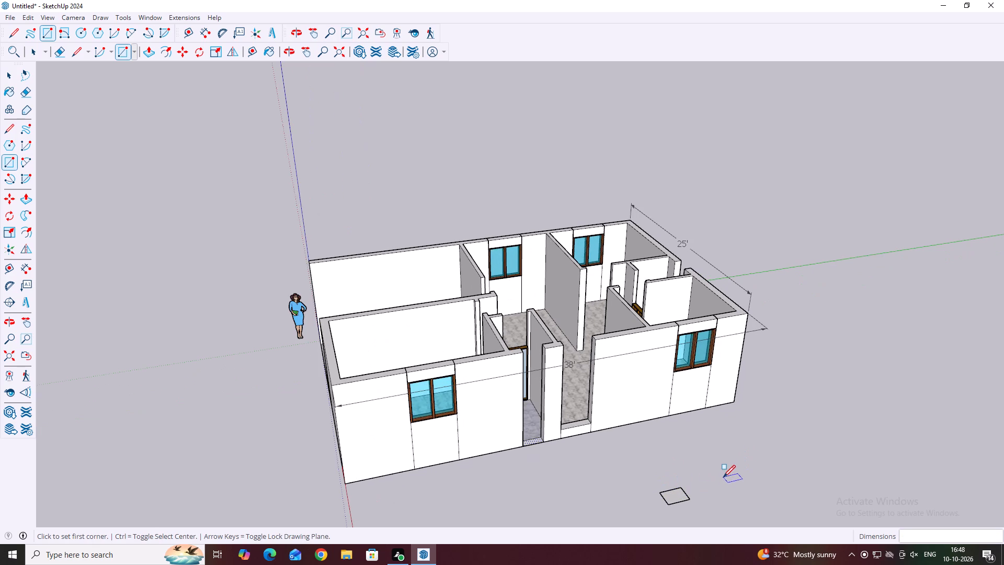
middle_click_drag(780, 486, 763, 483)
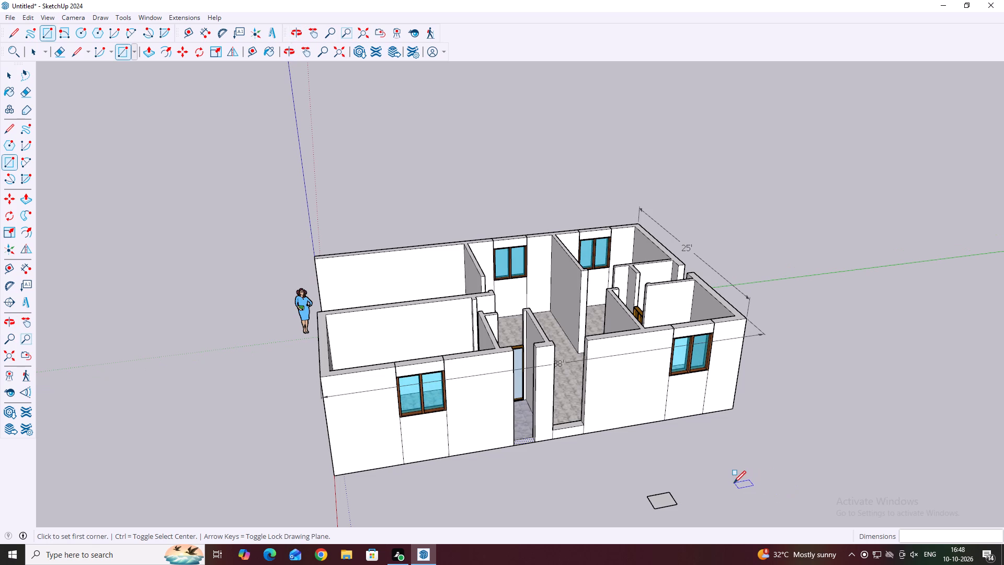
scroll(734, 481, "up", 2)
left_click(732, 491)
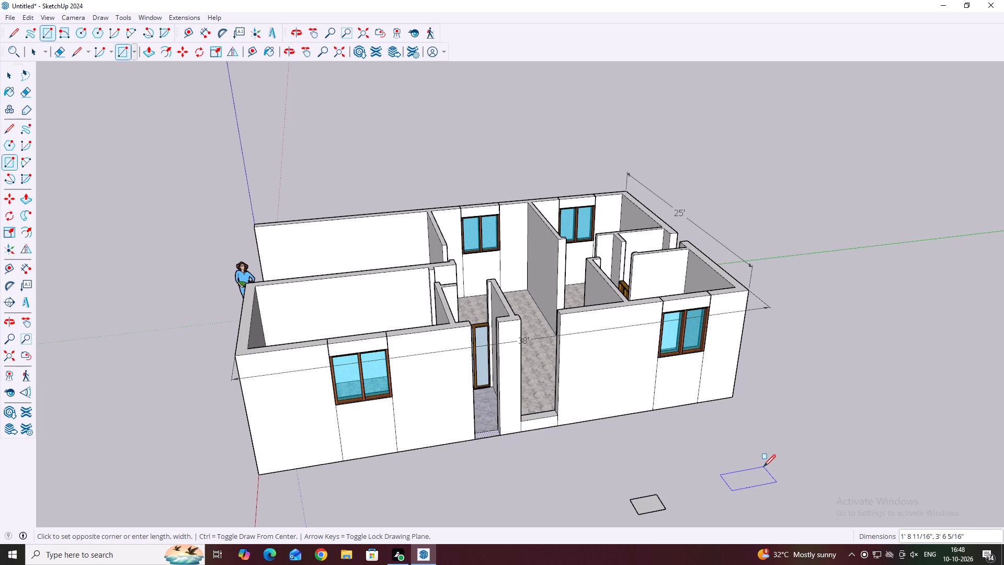
key("1")
key("apostrophe")
type(",2'")
key("Return")
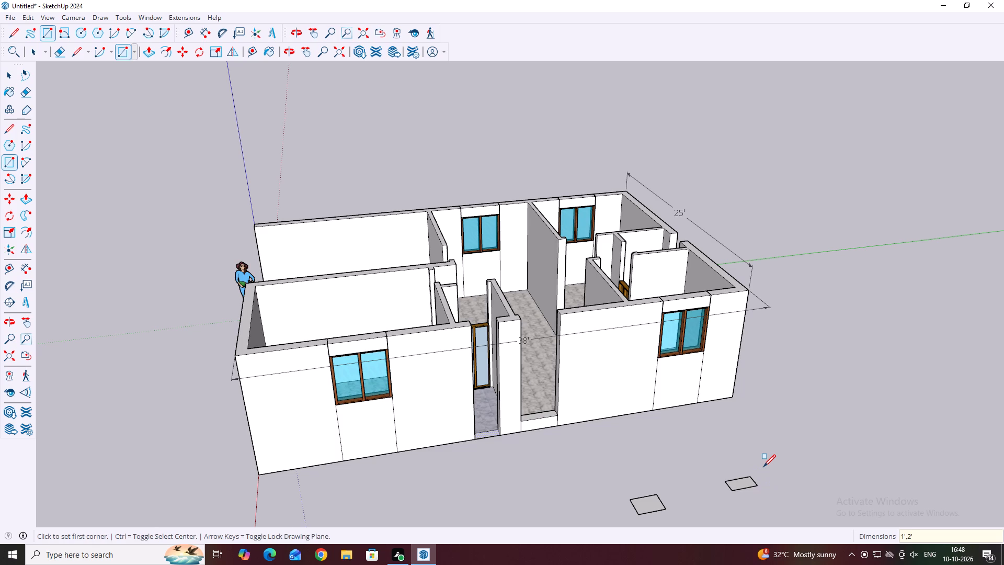
Draw a 2' by 2' square on the ground between the 38' wall and the two small rectangles.
scroll(755, 477, "down", 4)
middle_click_drag(528, 482, 672, 457)
scroll(687, 453, "down", 6)
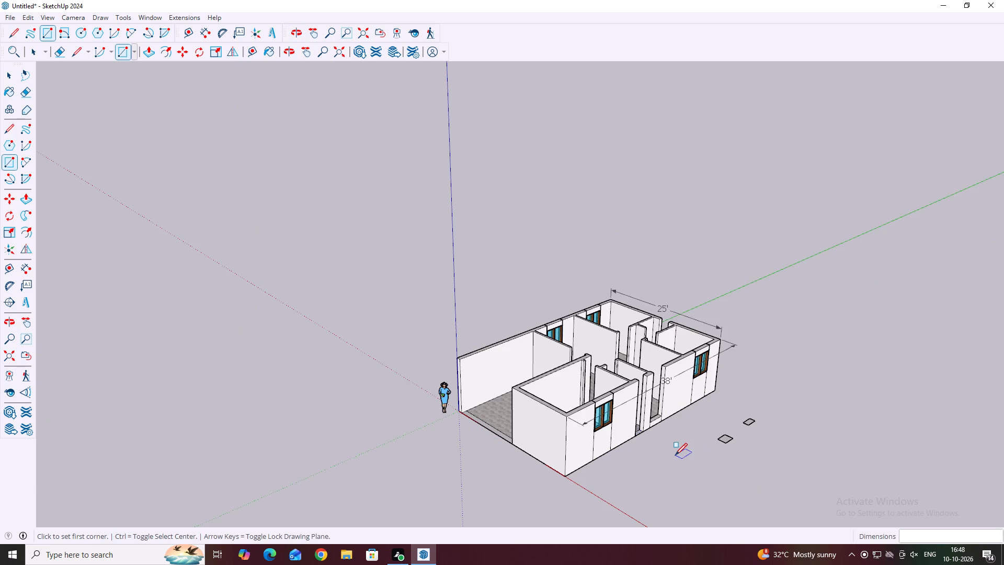
middle_click_drag(748, 430, 682, 438)
middle_click_drag(733, 442, 677, 453)
scroll(737, 436, "up", 5)
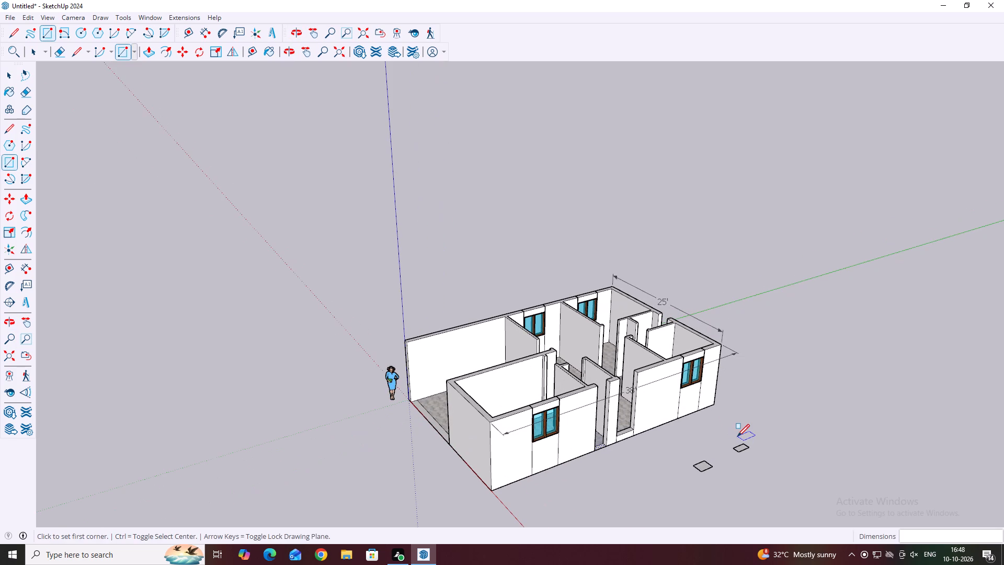
left_click(692, 440)
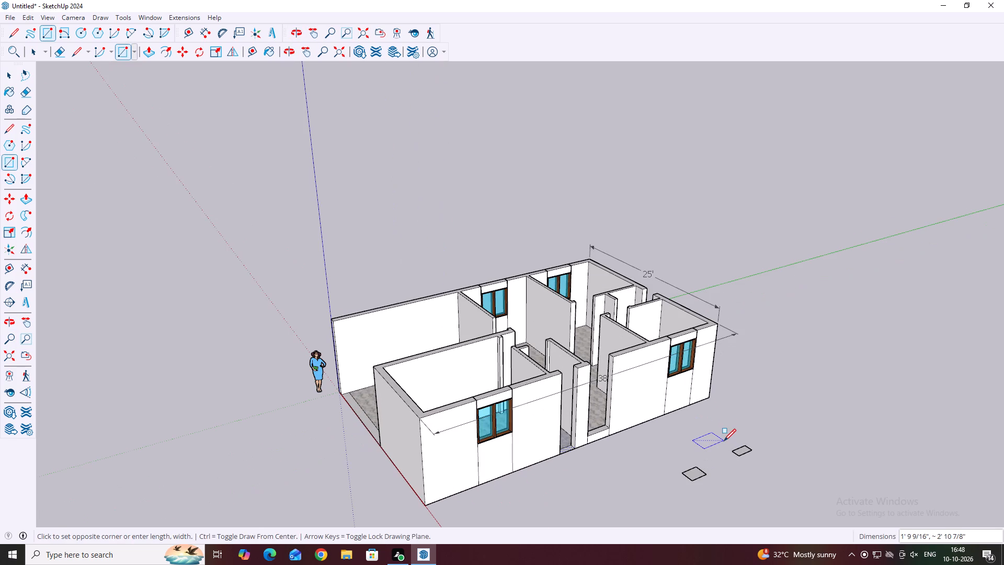
key("2")
type("'/")
key("BackSpace")
key("comma")
key("2")
key("apostrophe")
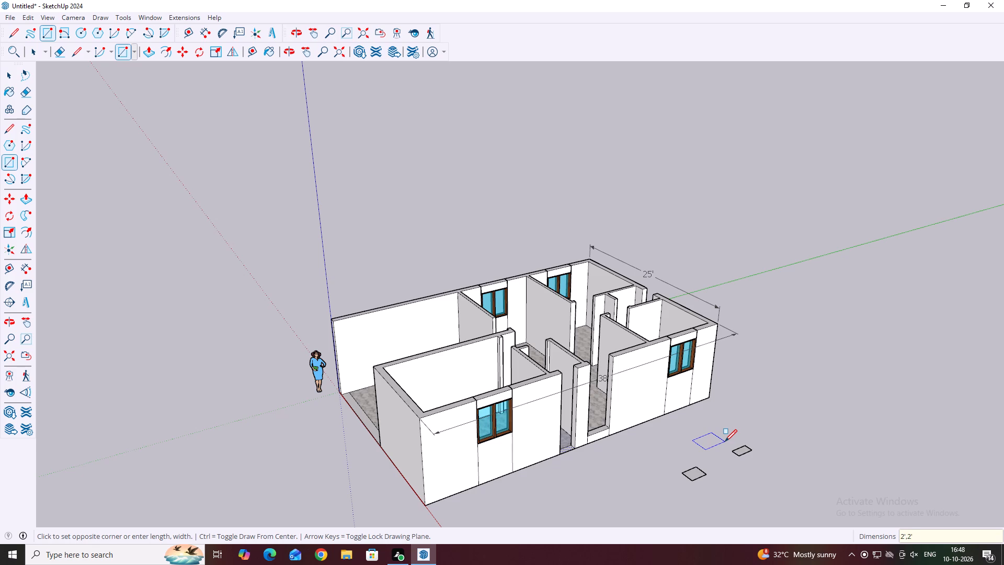
key("Return")
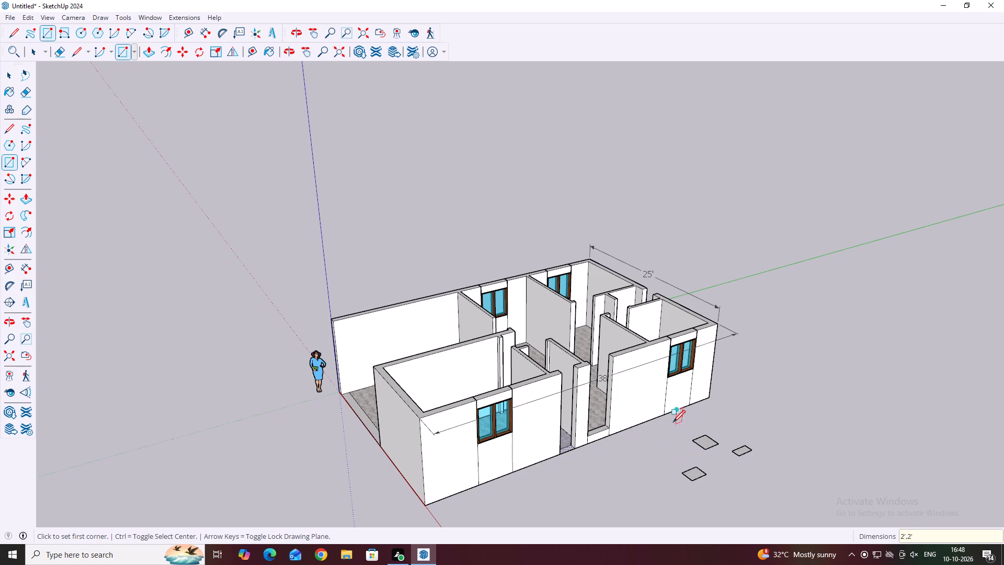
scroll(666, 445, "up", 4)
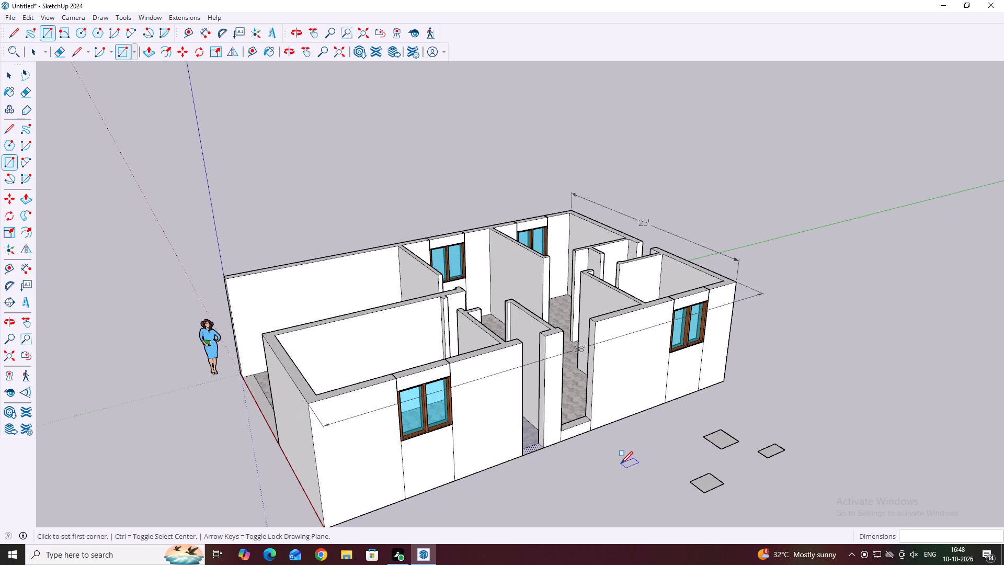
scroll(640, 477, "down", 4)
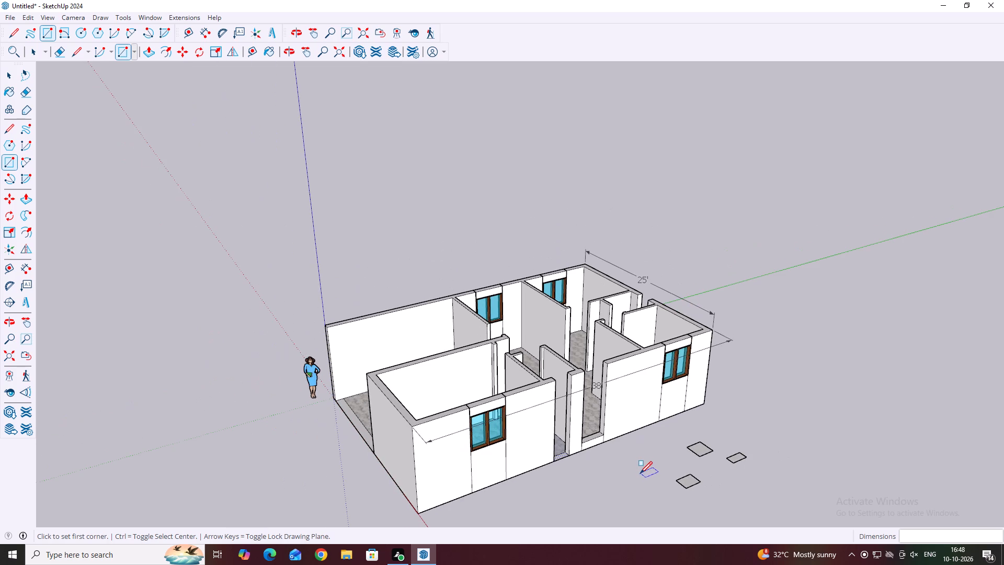
Draw another 1'6" by 2' rectangle on the ground beside the 2' square, on the side toward the full-height openings.
left_click(634, 462)
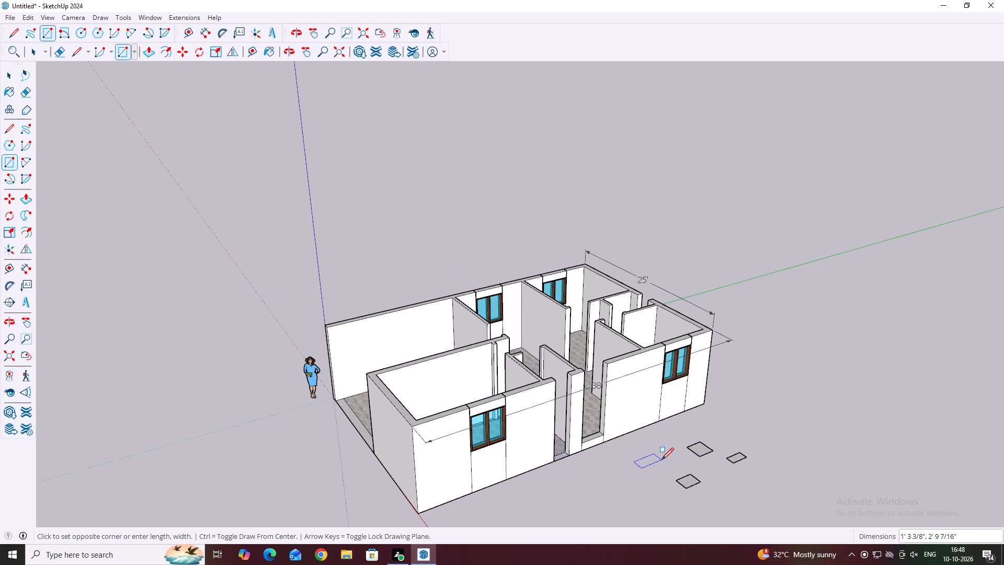
key("1")
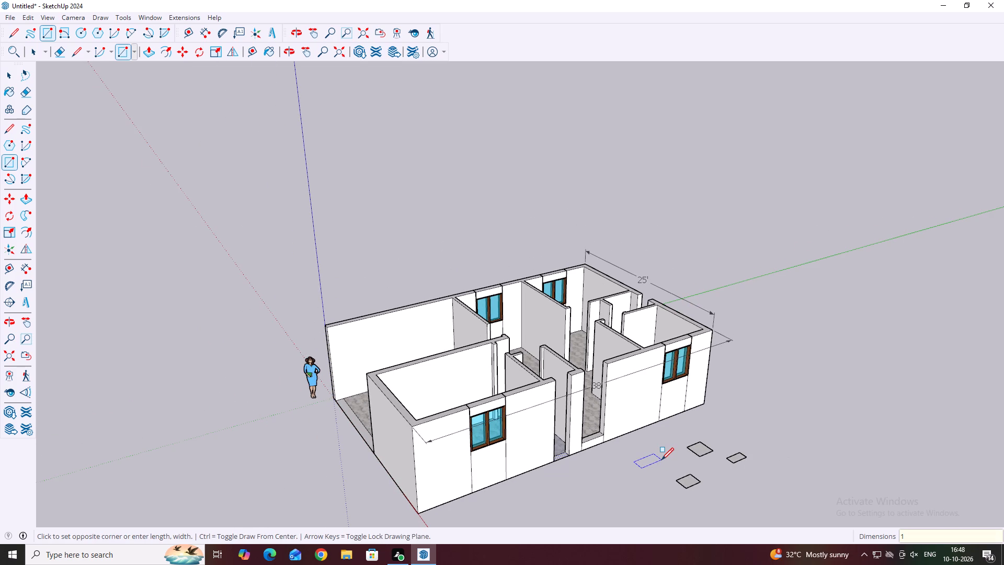
key("period")
key("6")
key("apostrophe")
key("BackSpace")
key("BackSpace")
key("BackSpace")
type("'6")
key("shift+quotedbl")
key("period")
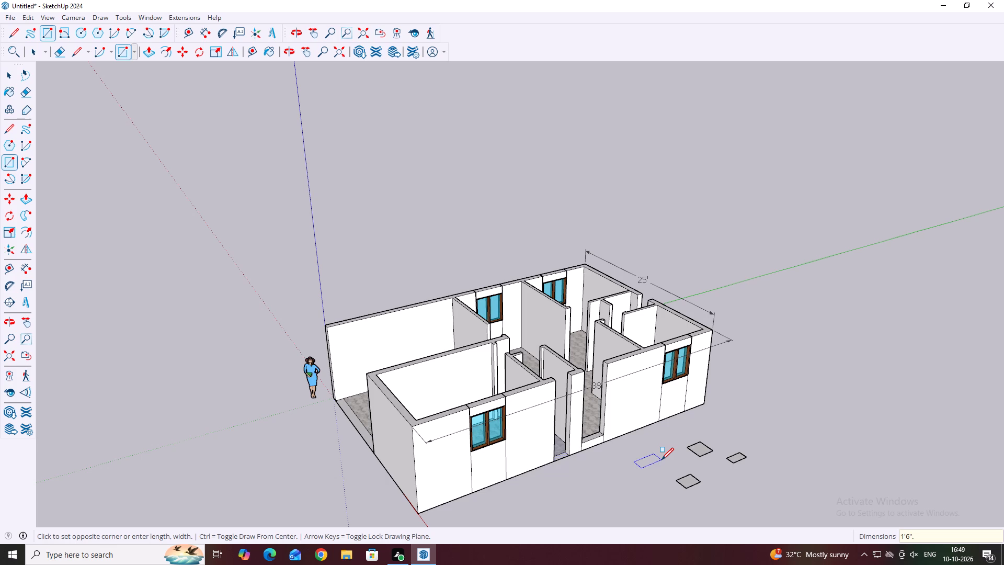
key("BackSpace")
key("comma")
type("2'")
key("Return")
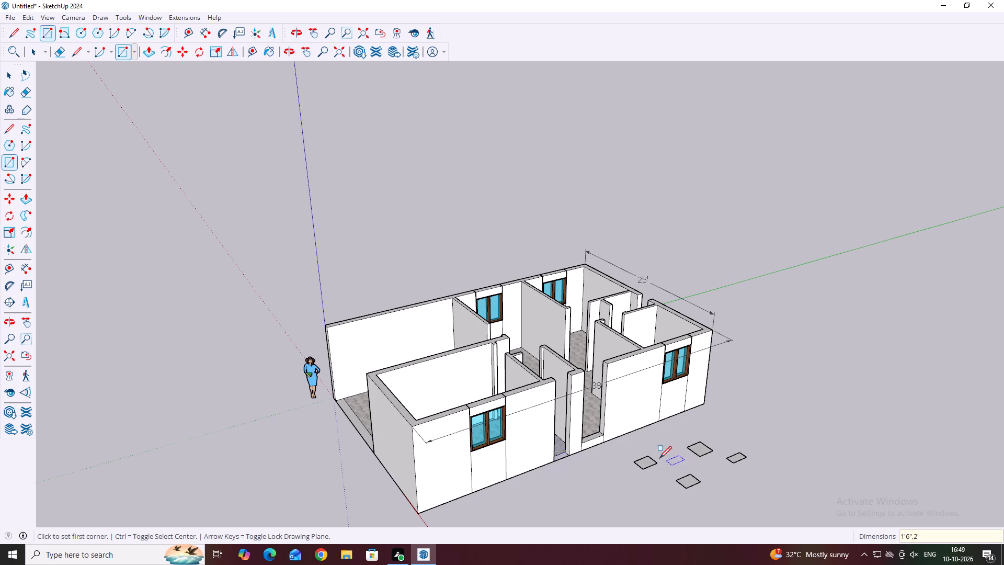
middle_click_drag(655, 458, 692, 469)
scroll(617, 440, "down", 5)
middle_click_drag(619, 460, 658, 454)
key("space")
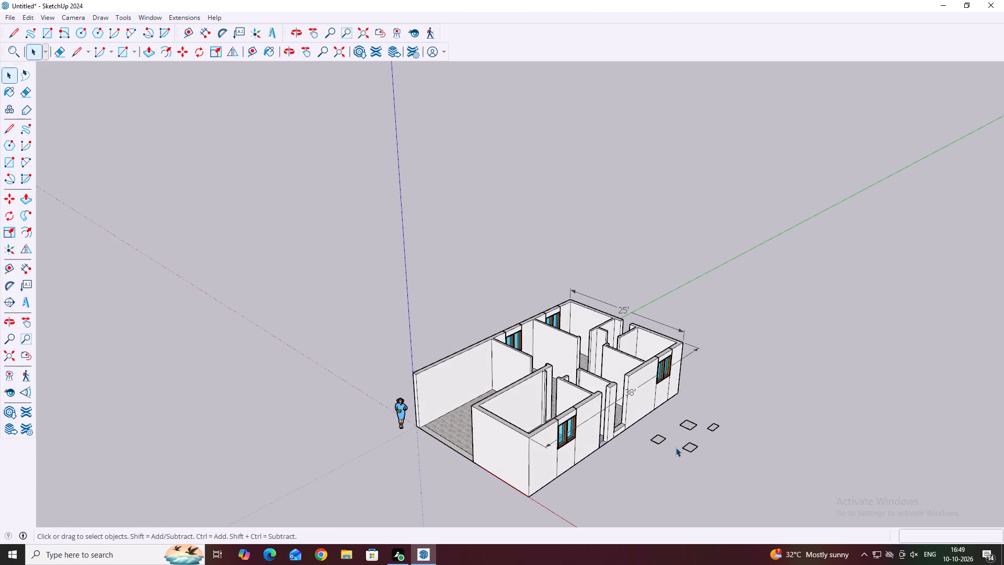
Examine the four small ground rectangles and the room layout of the house from outside and above.
scroll(715, 467, "up", 3)
scroll(711, 422, "up", 2)
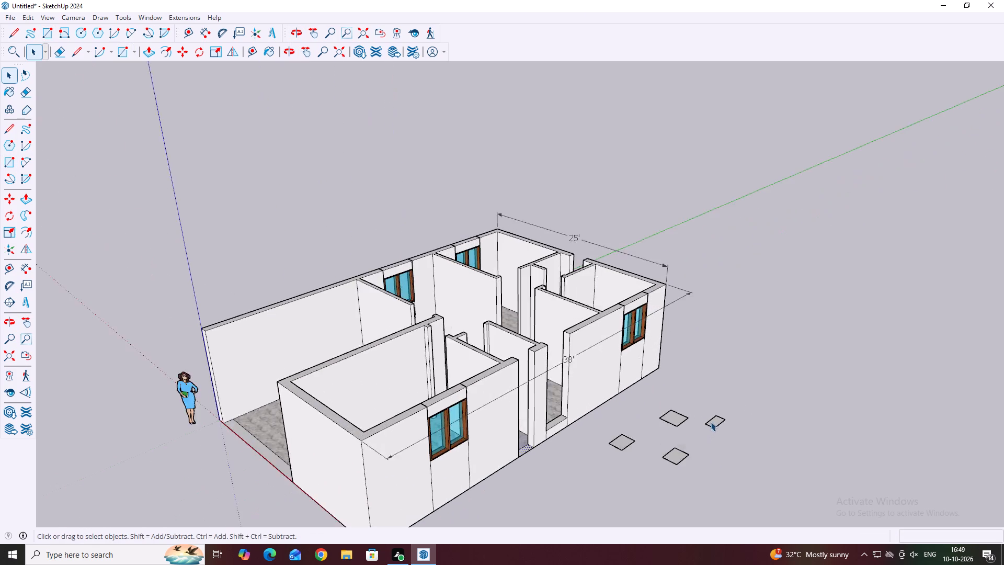
scroll(711, 422, "up", 3)
left_click(711, 425)
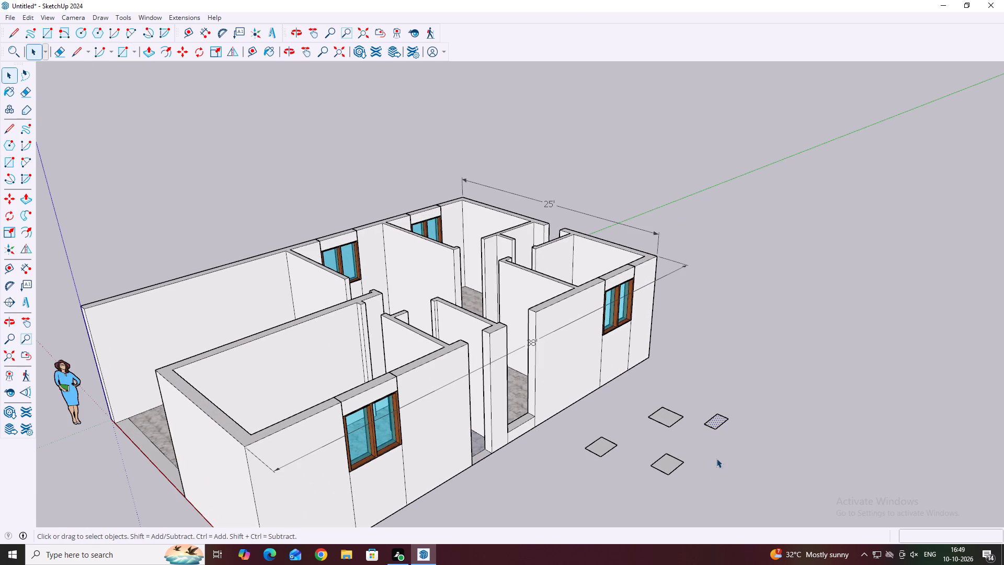
scroll(714, 437, "up", 4)
left_click(759, 430)
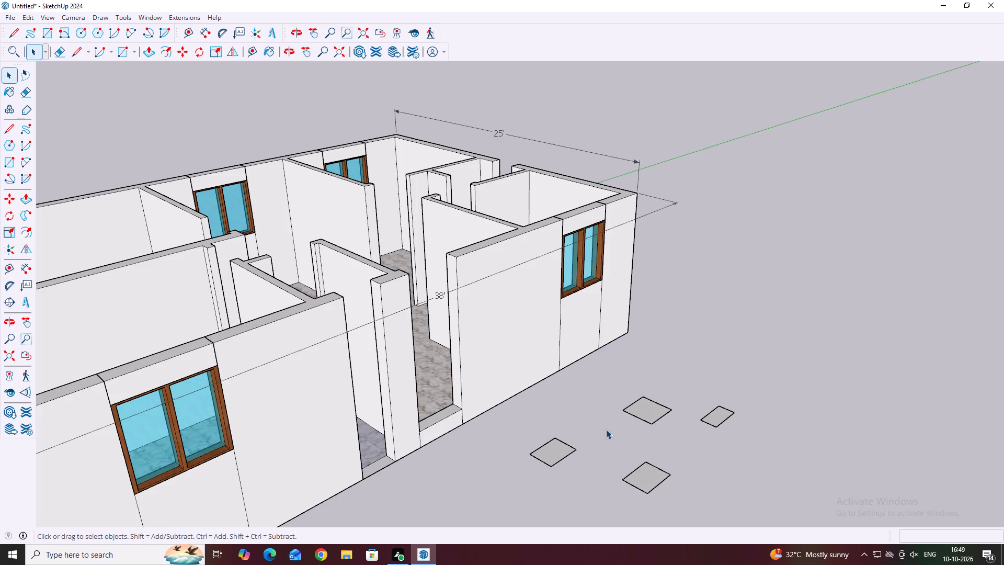
scroll(675, 442, "down", 3)
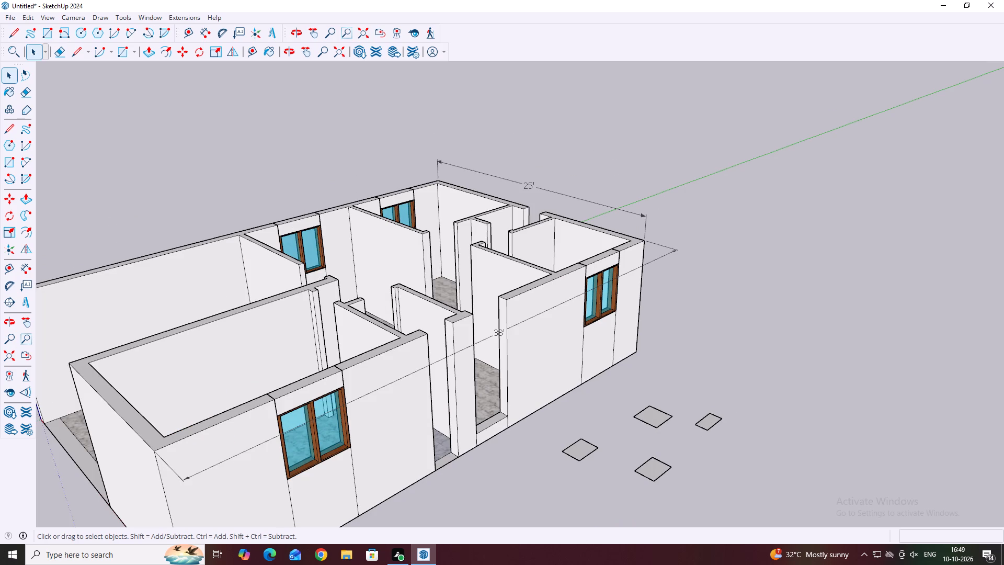
scroll(508, 427, "down", 2)
middle_click_drag(441, 396, 450, 402)
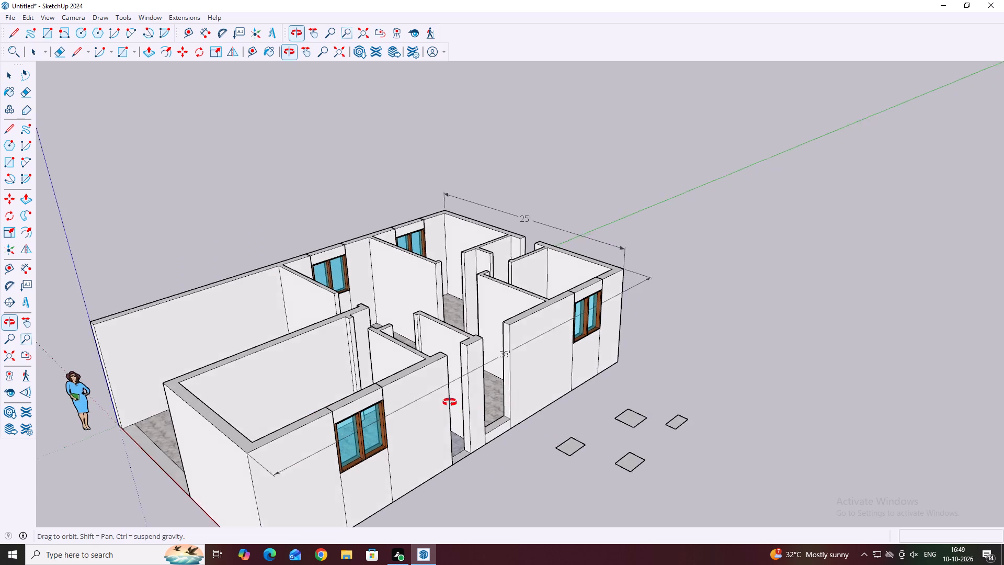
middle_click_drag(450, 402, 557, 430)
scroll(622, 440, "up", 4)
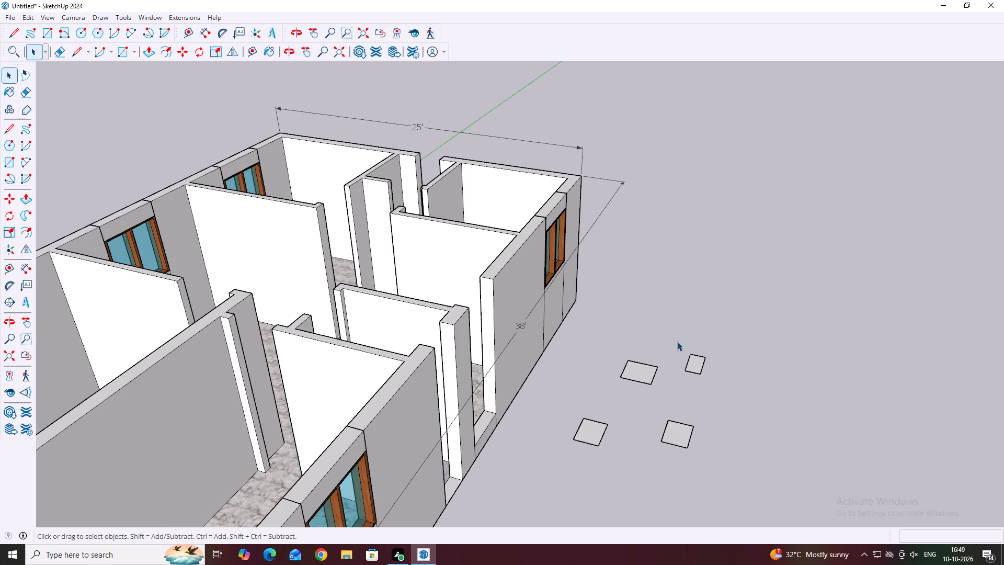
middle_click_drag(285, 212, 411, 331)
middle_click_drag(348, 306, 241, 327)
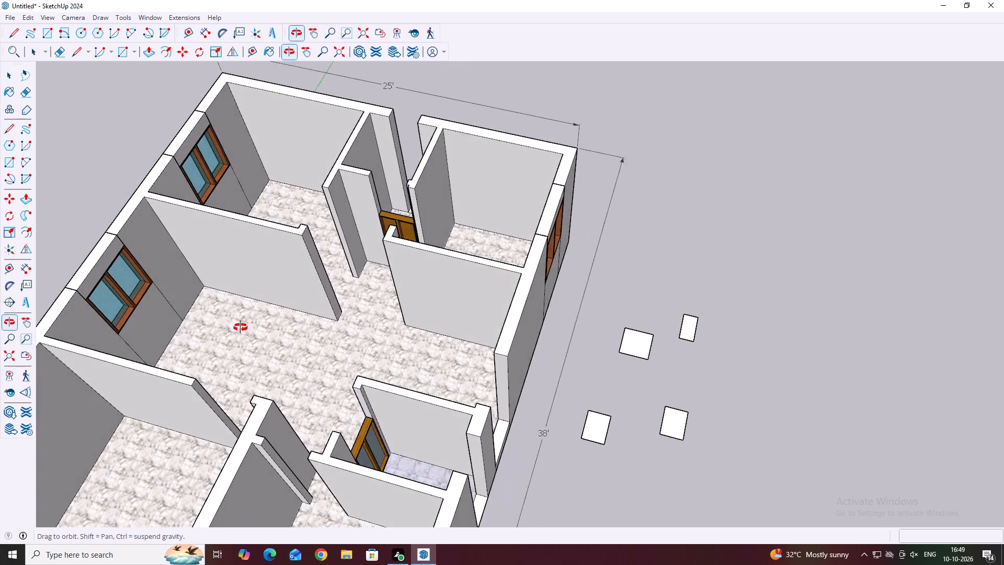
middle_click_drag(241, 327, 230, 317)
middle_click_drag(391, 274, 324, 256)
scroll(350, 248, "up", 5)
middle_click_drag(412, 246, 389, 246)
scroll(462, 282, "down", 9)
middle_click_drag(603, 363, 628, 359)
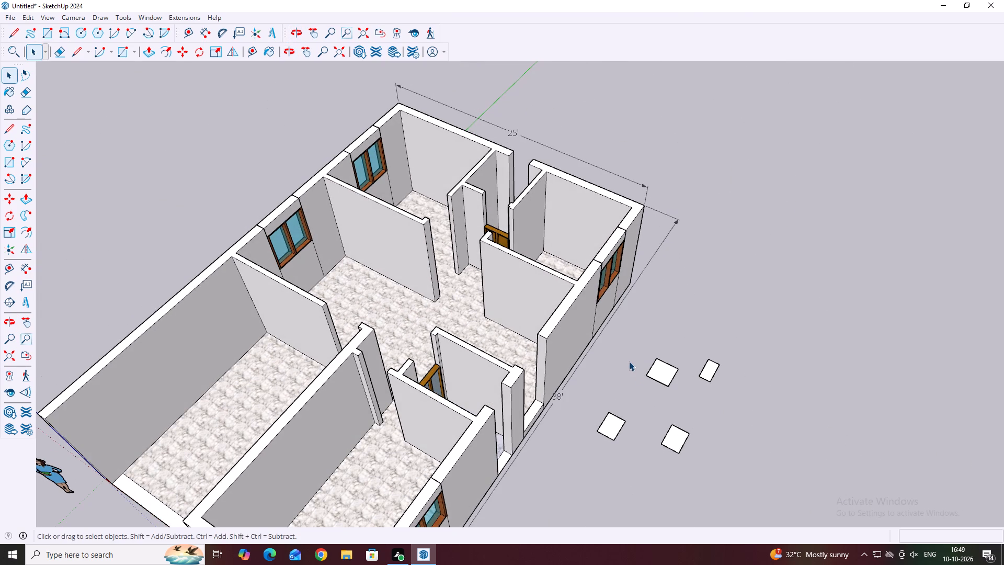
middle_click_drag(550, 362, 591, 366)
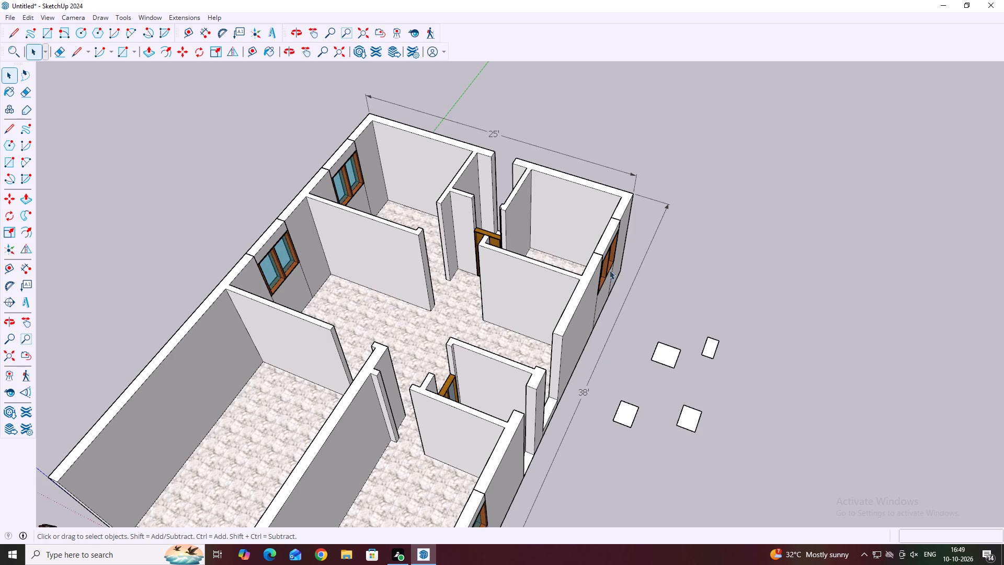
Inspect the windowed corner room where the 25' and 38' walls meet, including its wall tops, from above.
middle_click_drag(623, 243, 658, 348)
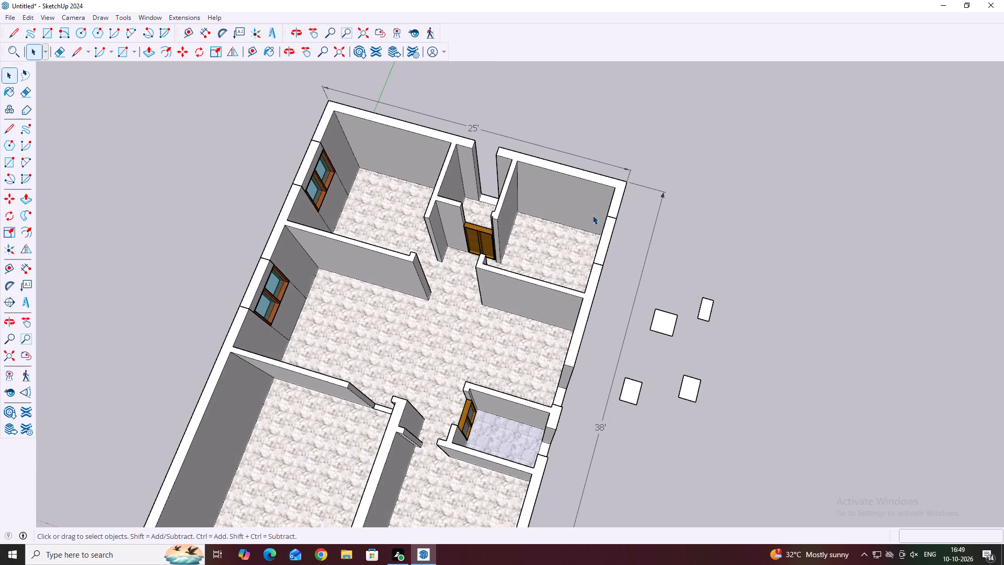
scroll(569, 208, "up", 5)
middle_click_drag(587, 203, 584, 196)
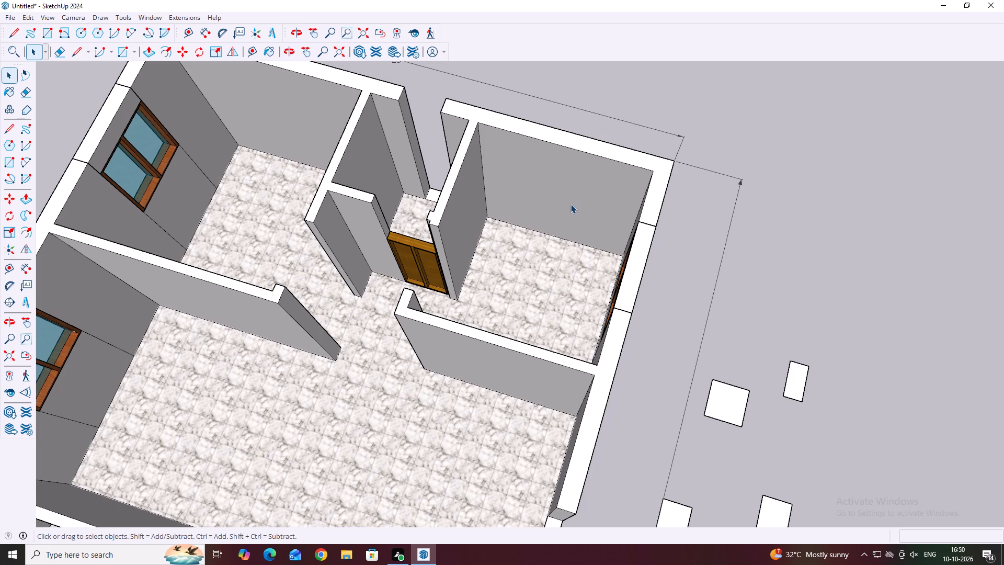
scroll(575, 212, "down", 4)
left_click(576, 172)
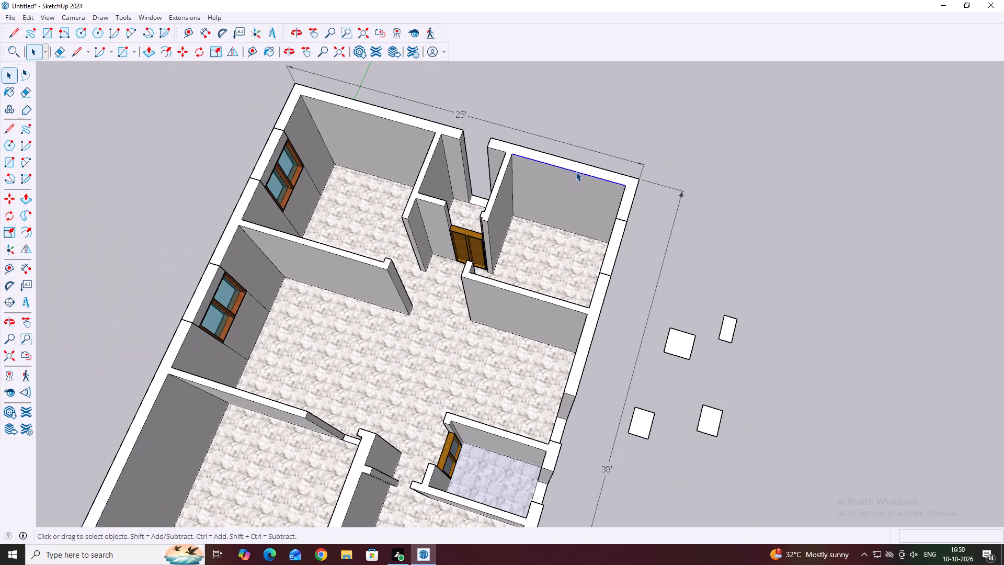
left_click(578, 172)
left_click(581, 169)
middle_click_drag(606, 178, 603, 186)
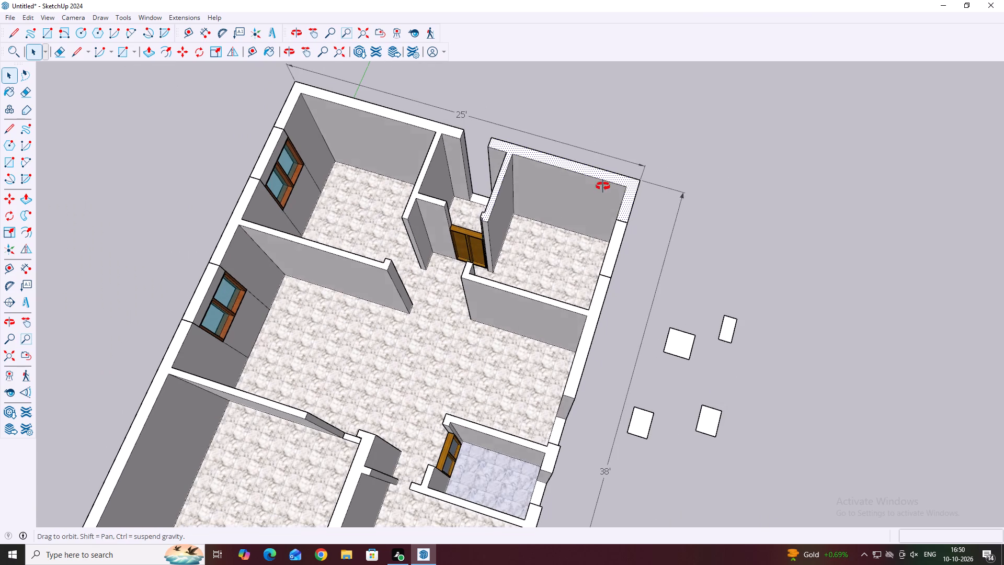
middle_click_drag(603, 186, 538, 281)
scroll(544, 168, "up", 5)
middle_click_drag(548, 220, 549, 238)
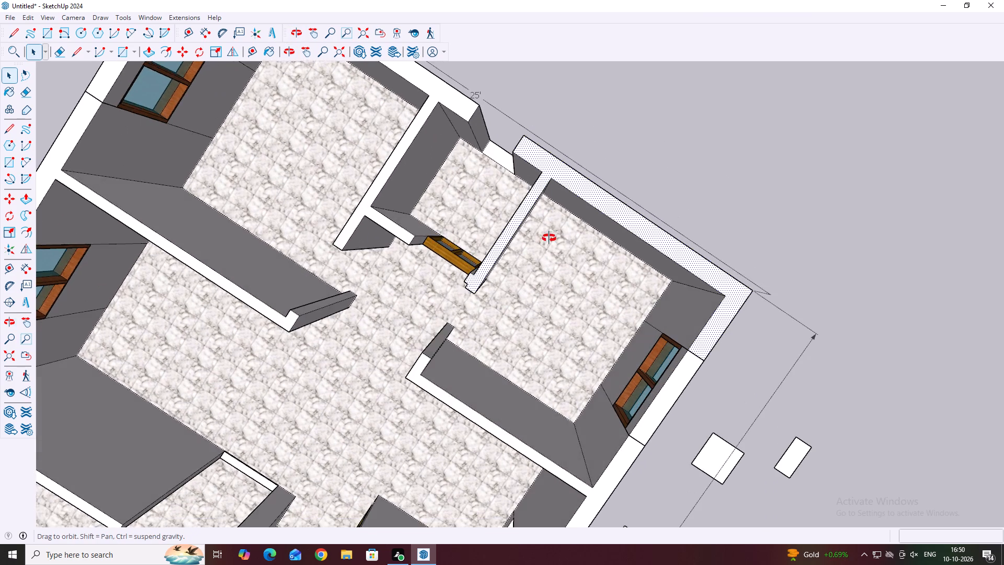
middle_click_drag(549, 238, 520, 281)
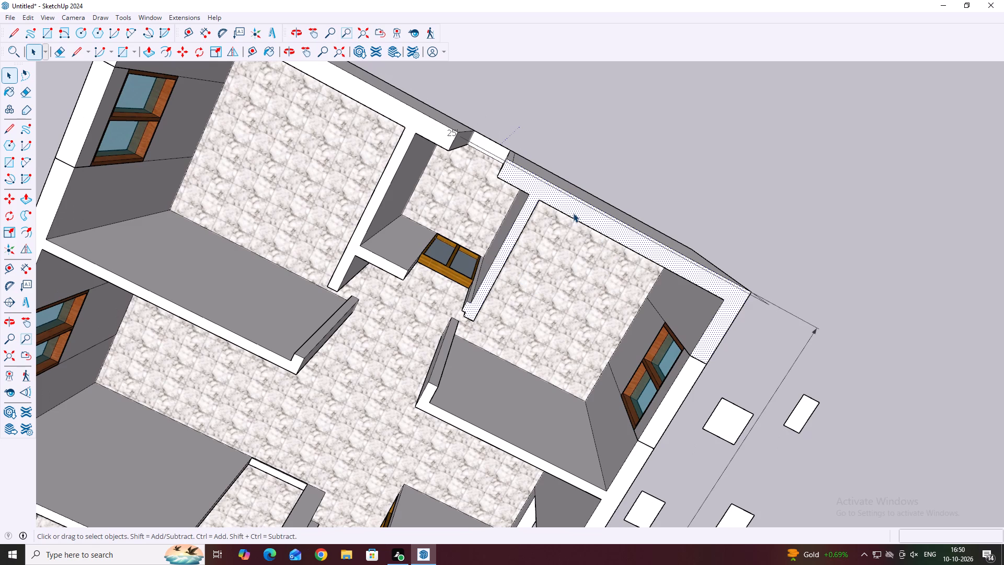
middle_click_drag(691, 271, 675, 237)
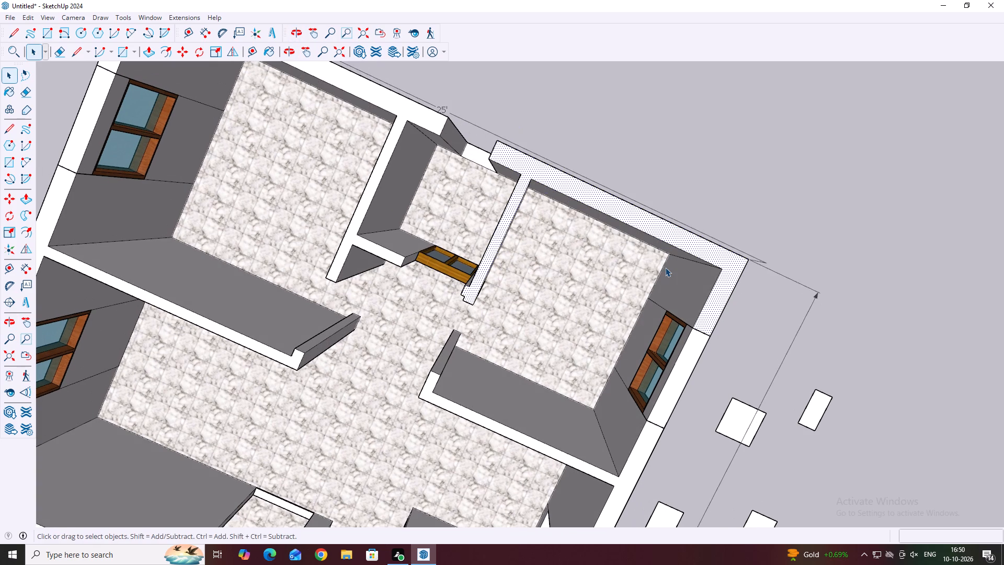
scroll(665, 267, "down", 4)
left_click(781, 277)
scroll(627, 248, "up", 1)
middle_click_drag(655, 309, 643, 186)
middle_click_drag(639, 296, 643, 212)
middle_click_drag(627, 399, 623, 255)
scroll(626, 288, "down", 4)
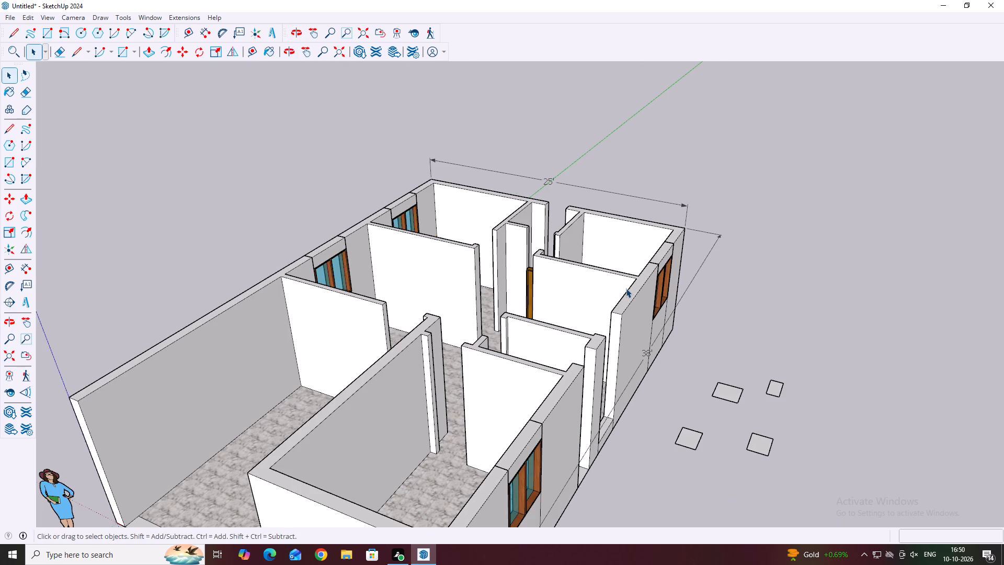
Examine the 2' square and the other ground rectangles in relation to the 38' wall and its full-height openings.
scroll(607, 304, "down", 3)
middle_click_drag(684, 406, 613, 390)
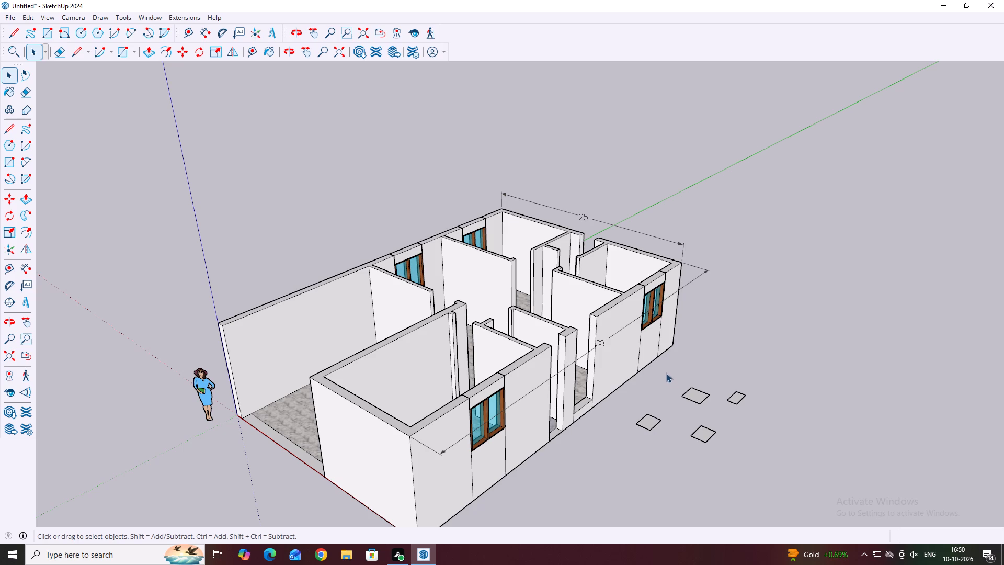
scroll(690, 399, "up", 2)
left_click(694, 392)
scroll(694, 394, "up", 7)
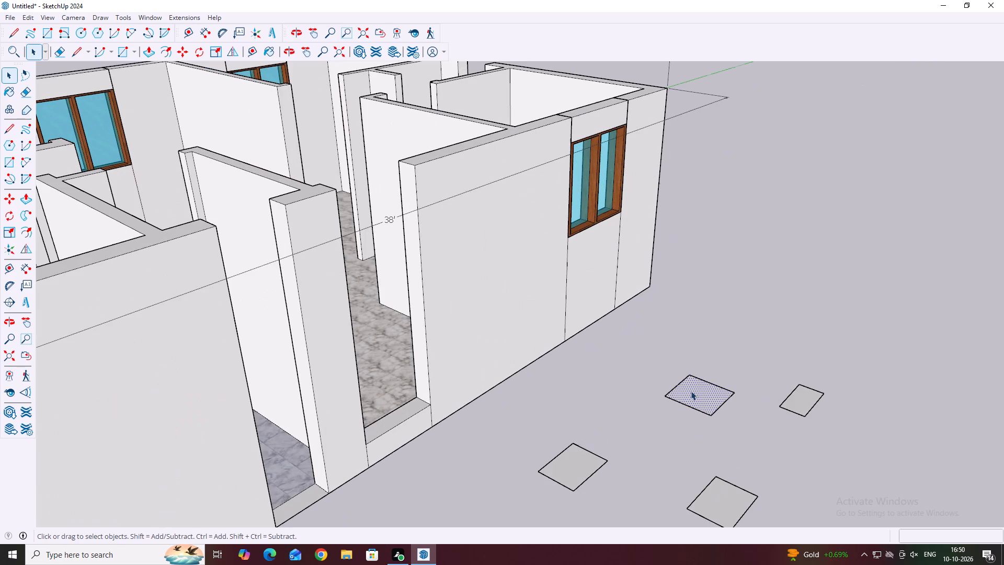
scroll(699, 393, "up", 2)
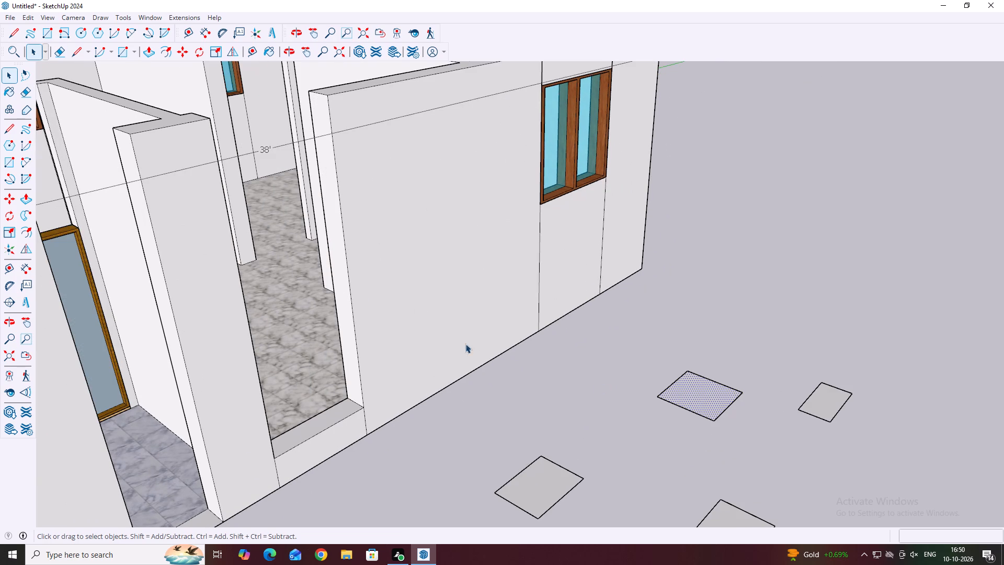
scroll(282, 334, "down", 3)
middle_click_drag(192, 338, 237, 346)
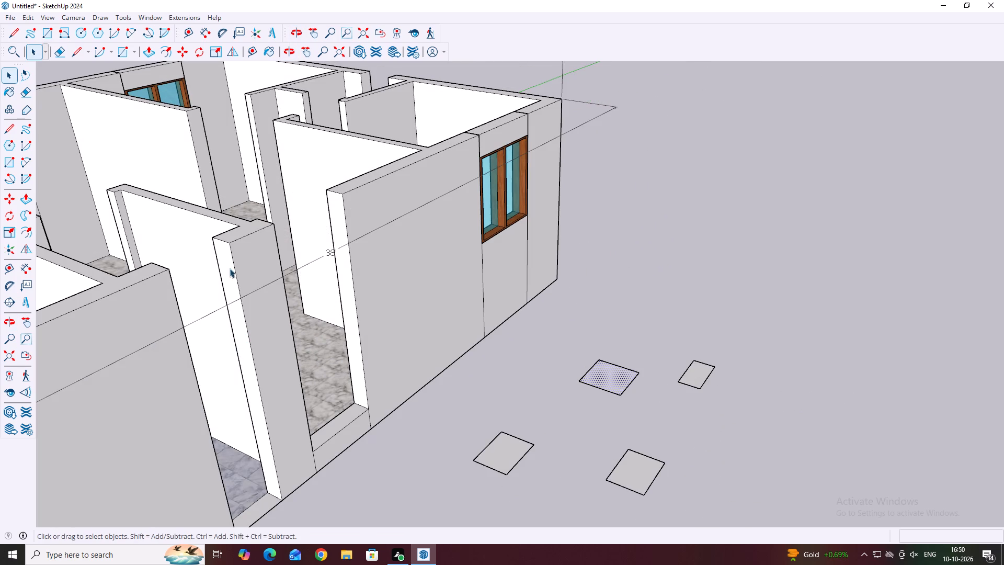
middle_click_drag(215, 269, 405, 299)
scroll(385, 322, "down", 3)
middle_click_drag(448, 378, 464, 406)
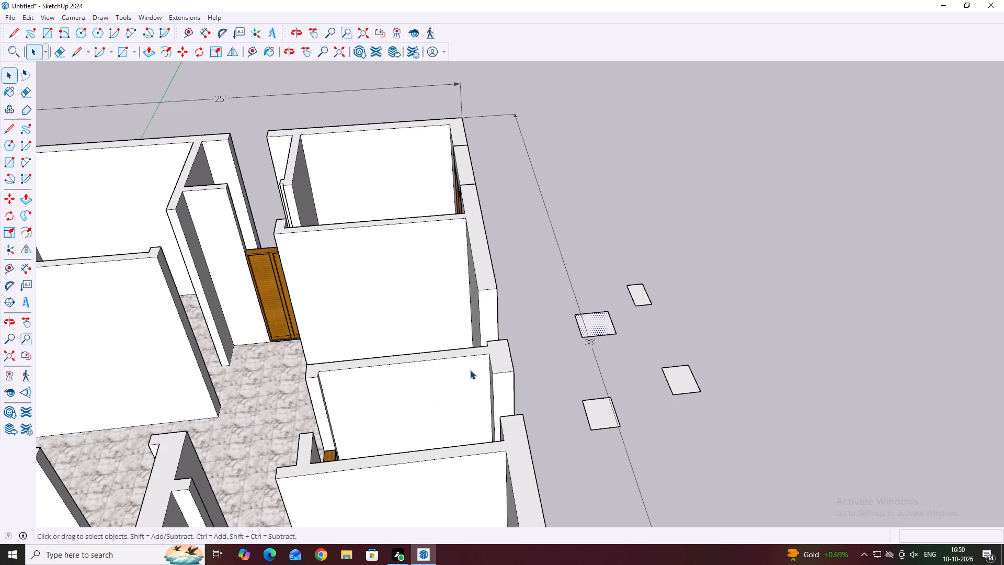
scroll(587, 330, "up", 3)
middle_click_drag(594, 347, 626, 310)
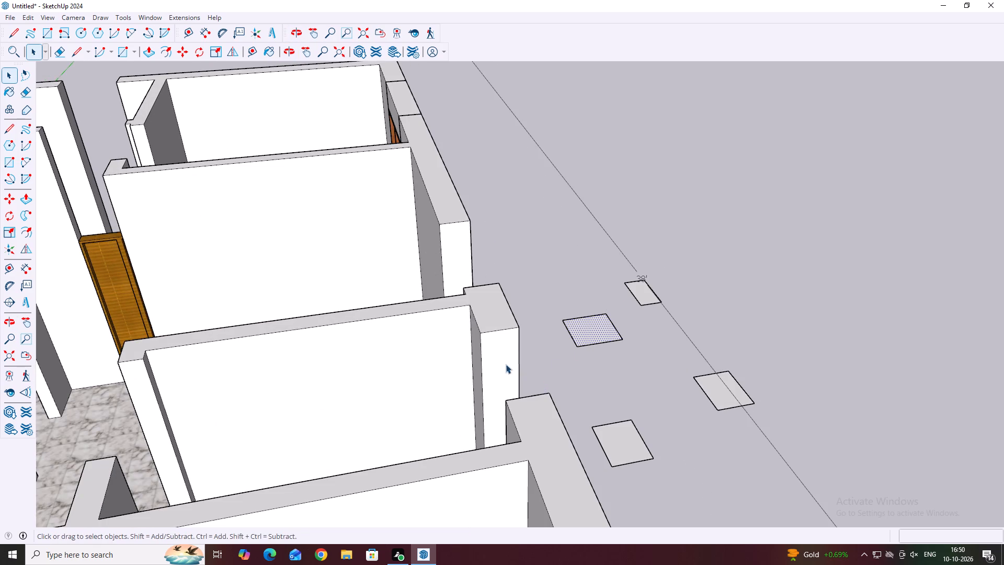
scroll(463, 347, "down", 2)
middle_click_drag(603, 370, 502, 345)
middle_click_drag(543, 358, 463, 336)
scroll(515, 340, "down", 3)
middle_click_drag(544, 329, 483, 342)
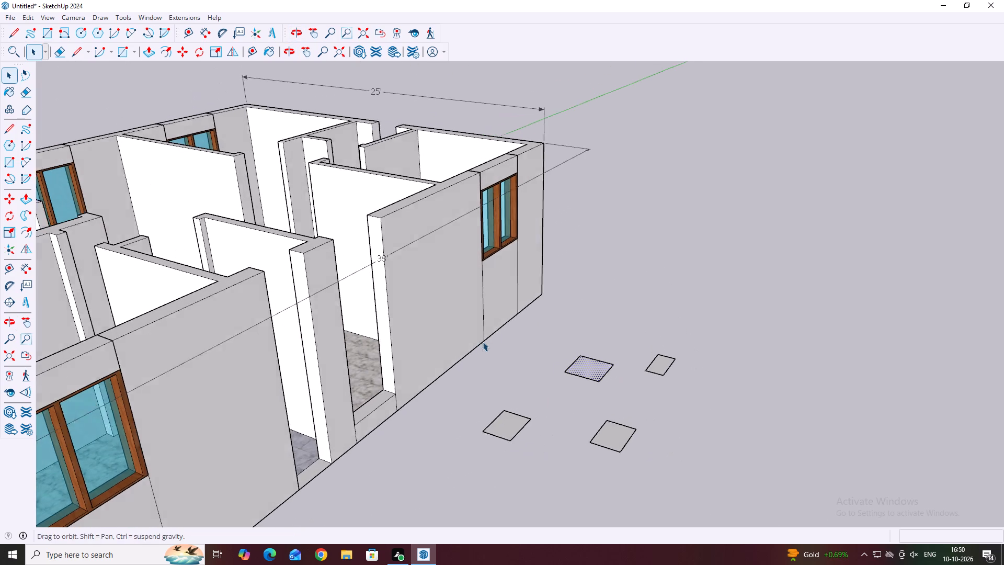
middle_click_drag(483, 342, 491, 341)
Draw an upright rectangle 2' high and 1'6" wide on the ground between the windowed 38' wall and the small ground rectangles.
key("l")
middle_click_drag(534, 369, 519, 381)
scroll(508, 401, "up", 2)
left_click(527, 385)
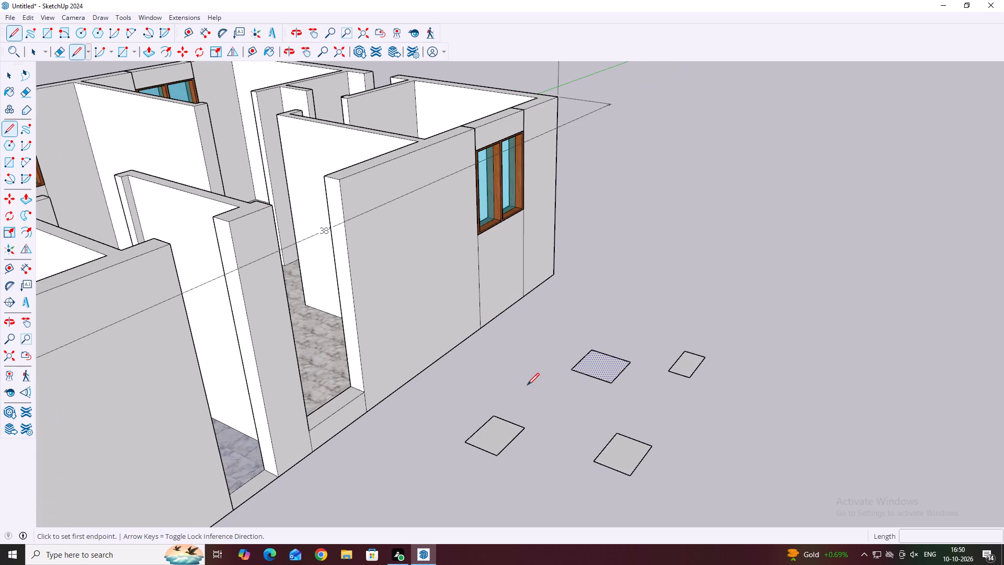
middle_click_drag(530, 337, 478, 338)
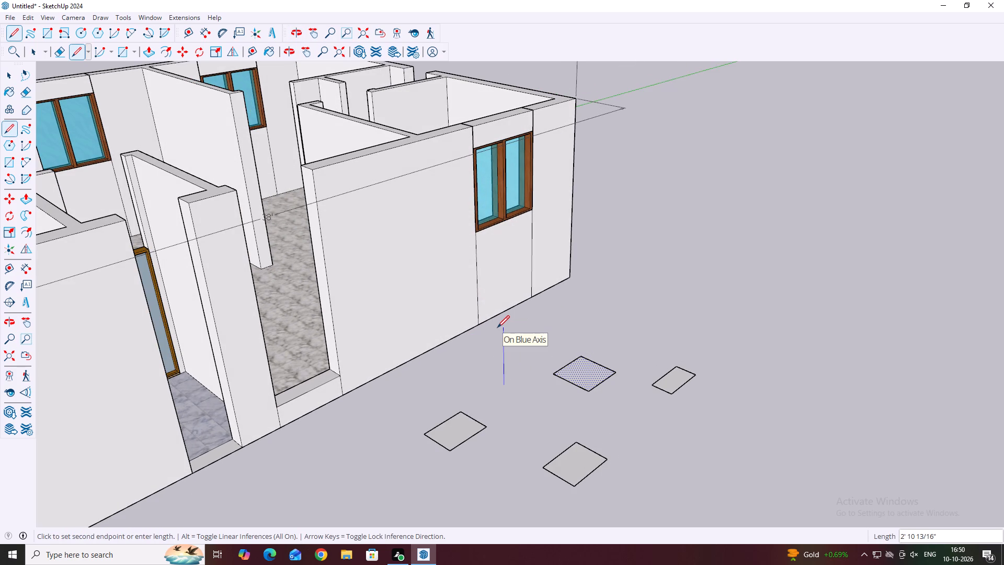
type("2'")
key("Return")
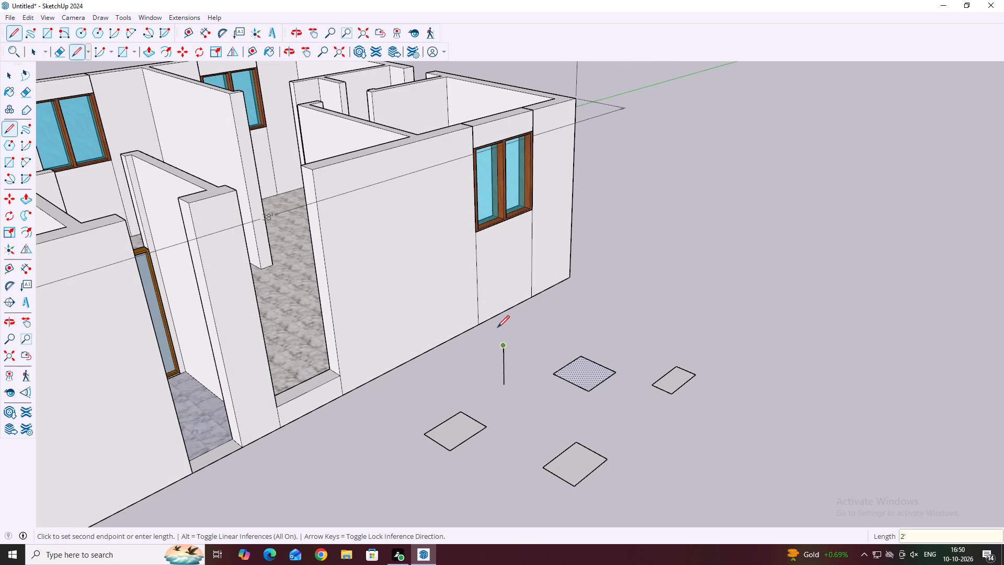
middle_click_drag(560, 323, 471, 338)
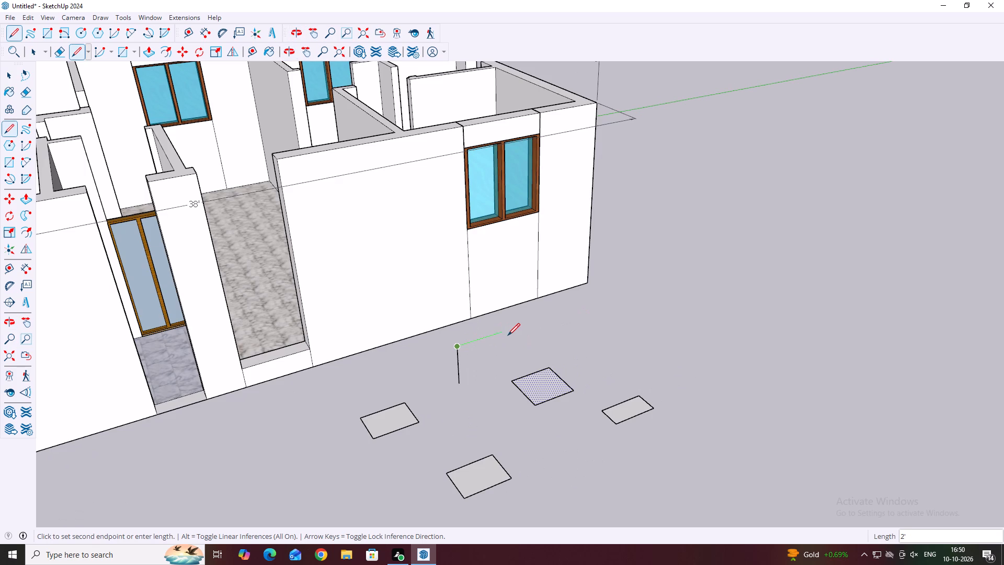
middle_click_drag(522, 334, 500, 343)
scroll(505, 341, "up", 1)
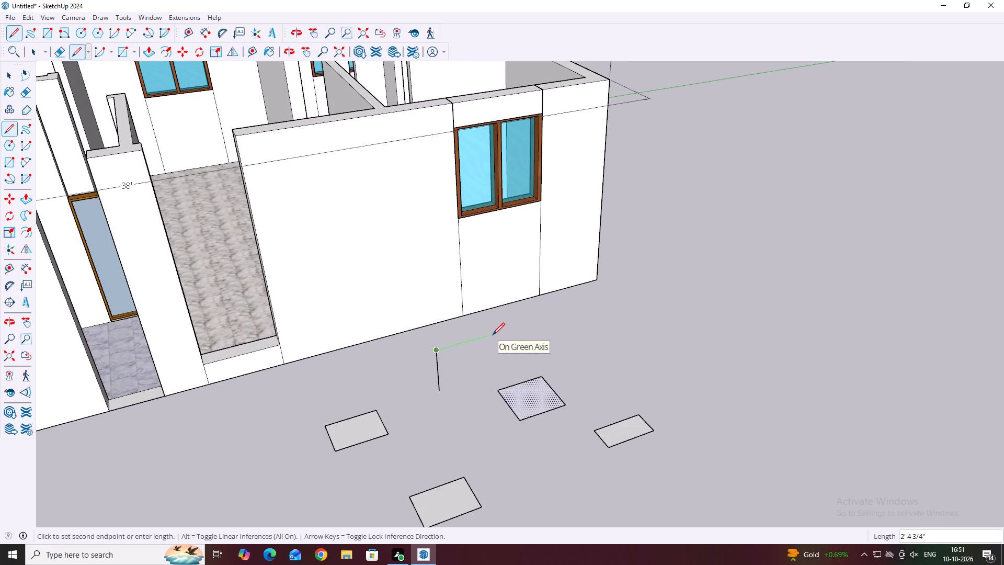
type("1'6")
key("Return")
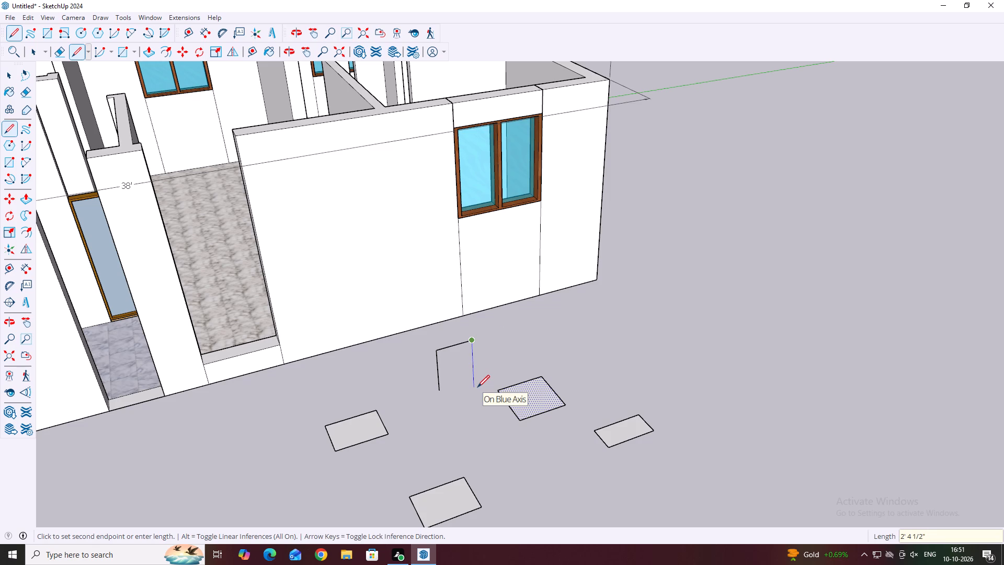
type("2'")
key("Return")
scroll(450, 384, "up", 6)
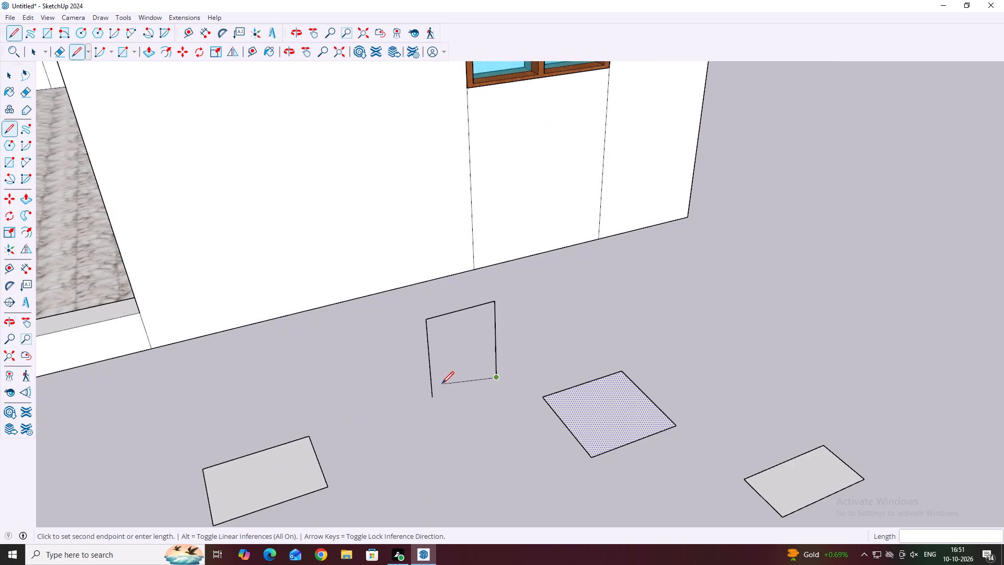
left_click(433, 395)
key("space")
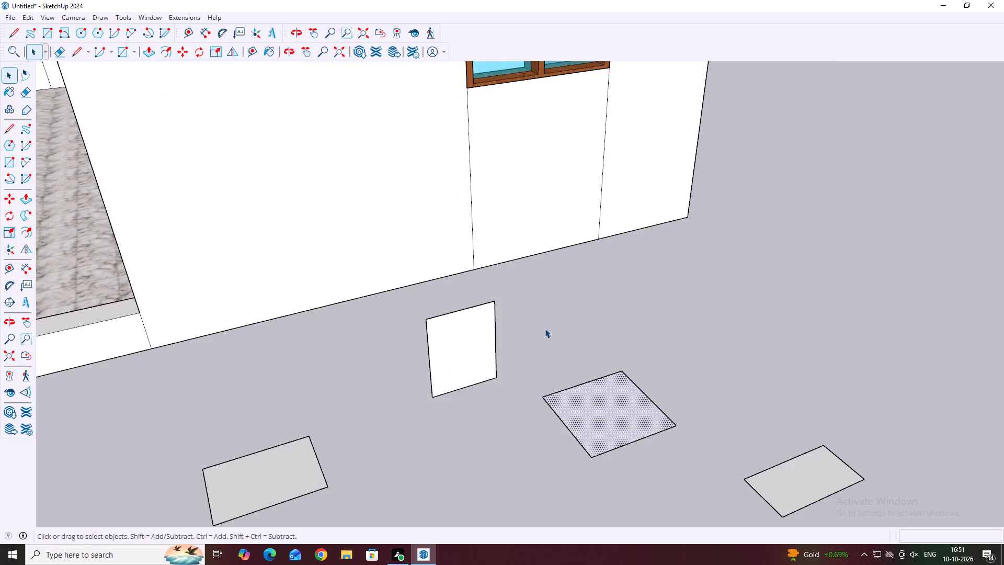
Make the upright rectangle's face and edges into a component.
scroll(545, 329, "down", 1)
left_click(466, 315)
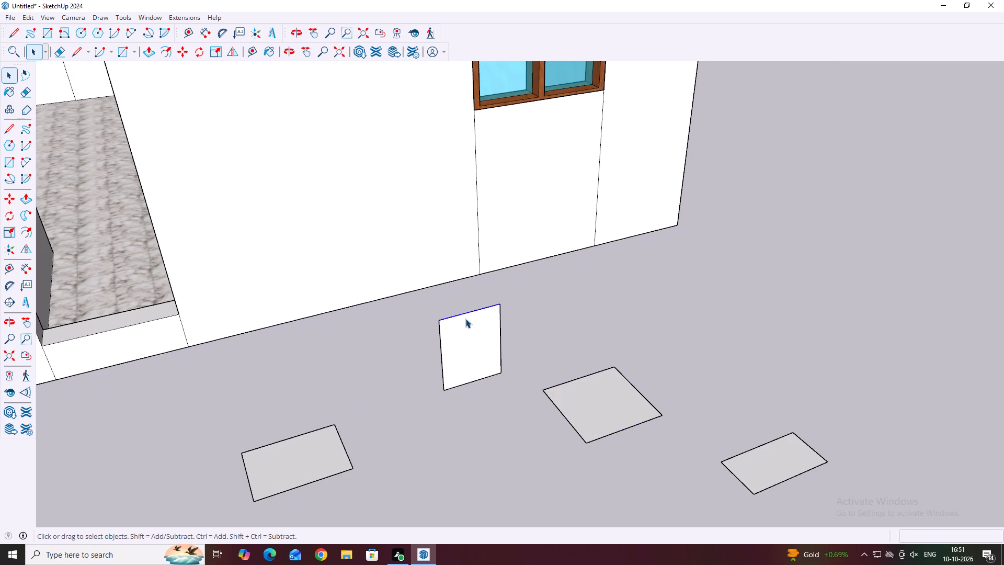
triple_click(464, 336)
left_click(464, 336)
double_click(463, 336)
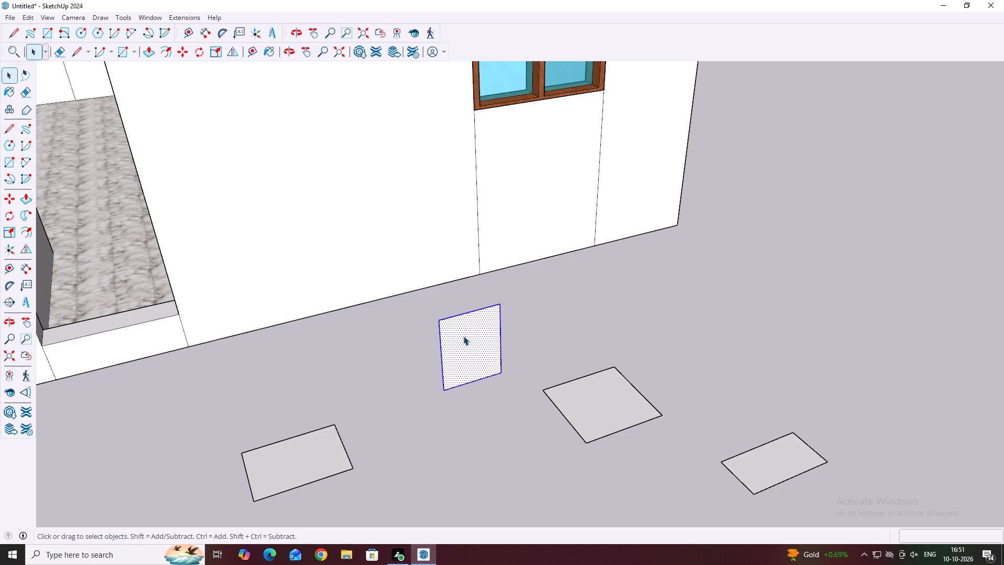
triple_click(480, 368)
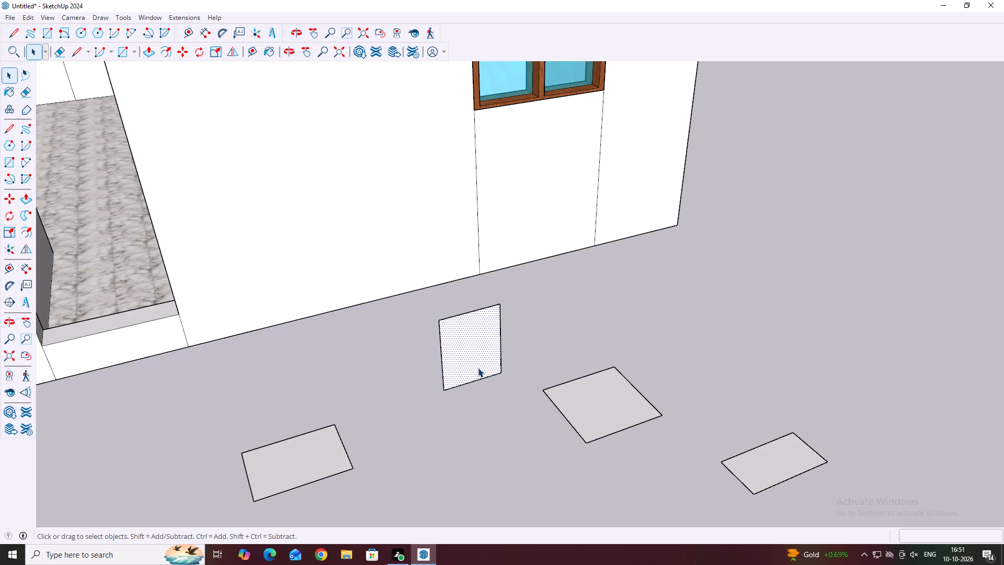
right_click(478, 368)
left_click(530, 453)
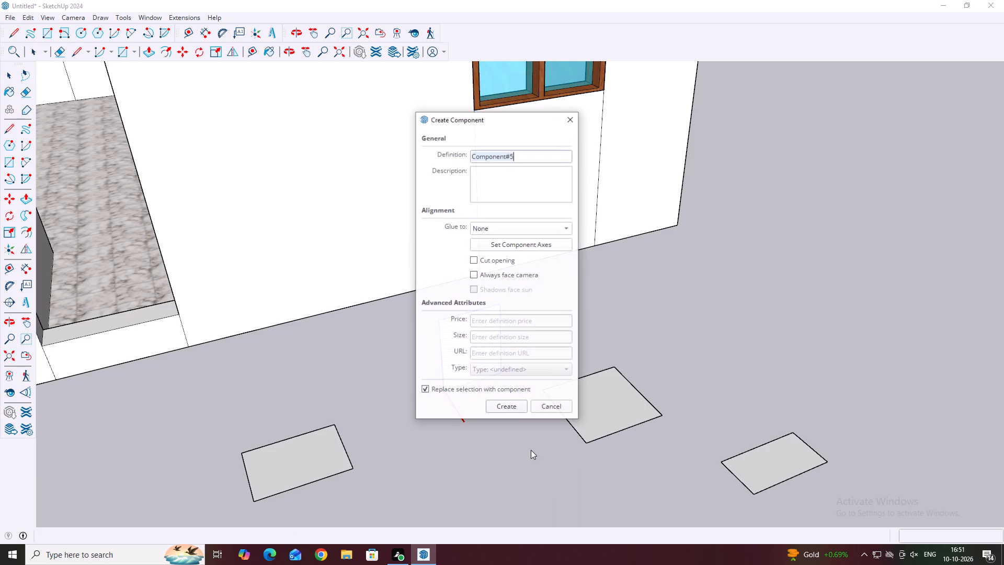
left_click(512, 411)
Inside the new component, push/pull the upright face 9" away from the house wall.
left_click(451, 379)
double_click(456, 370)
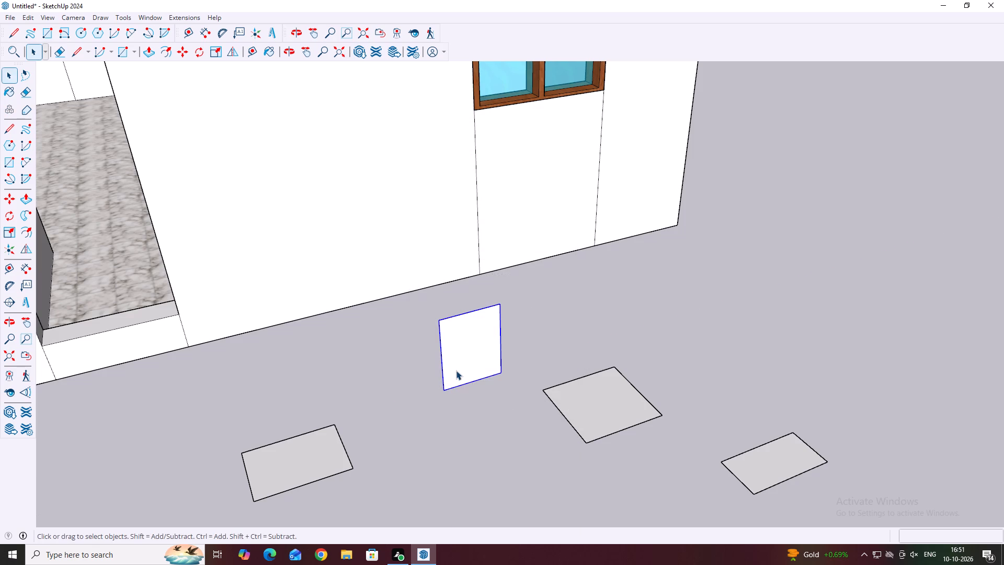
left_click(463, 364)
key("p")
left_click(464, 353)
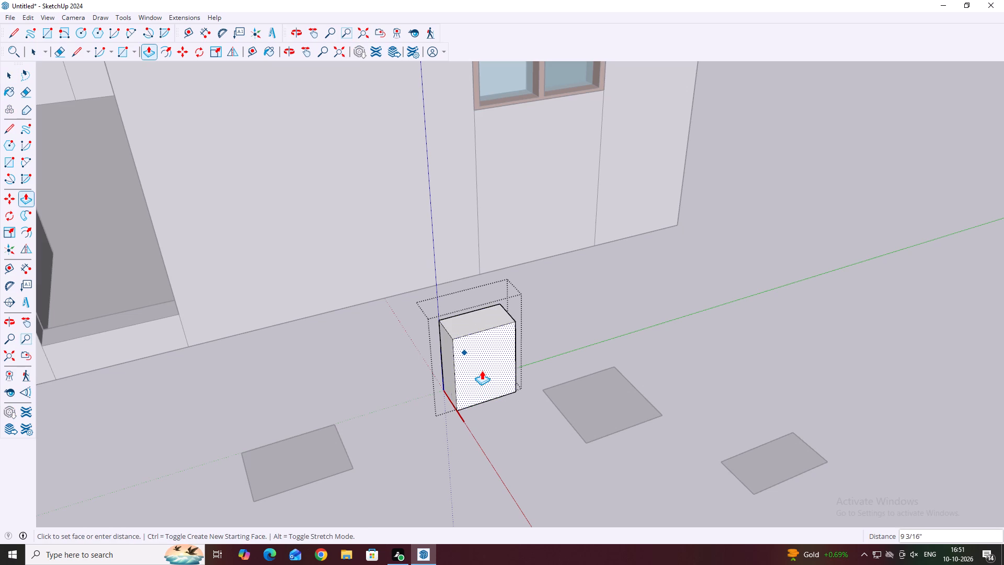
key("9")
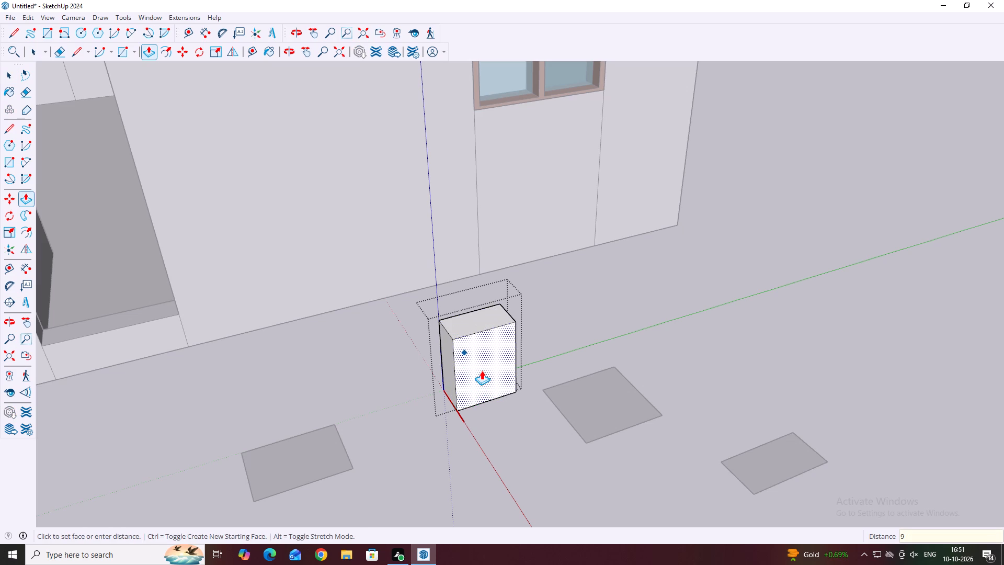
key("Return")
key("space")
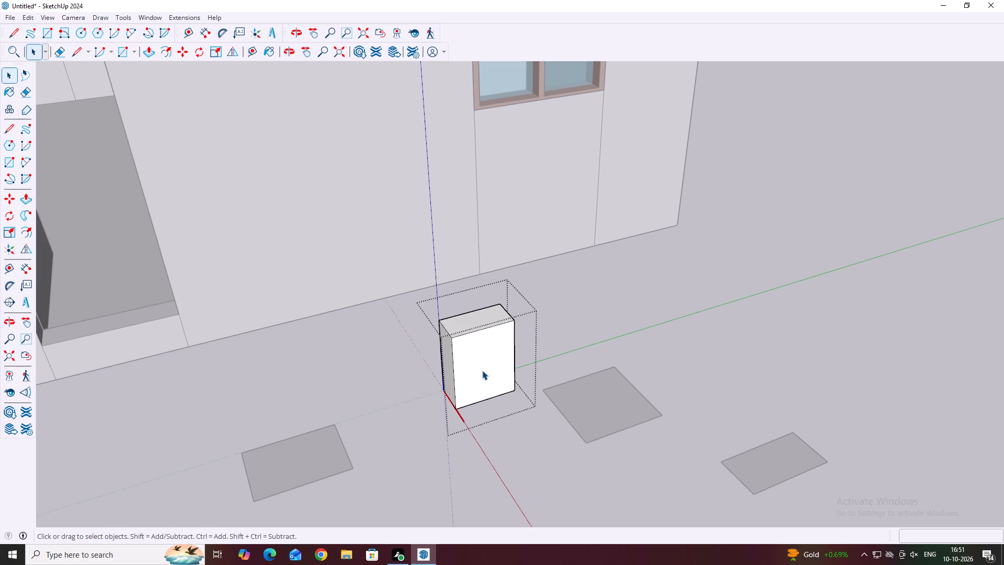
left_click(482, 370)
left_click(477, 375)
left_click(563, 337)
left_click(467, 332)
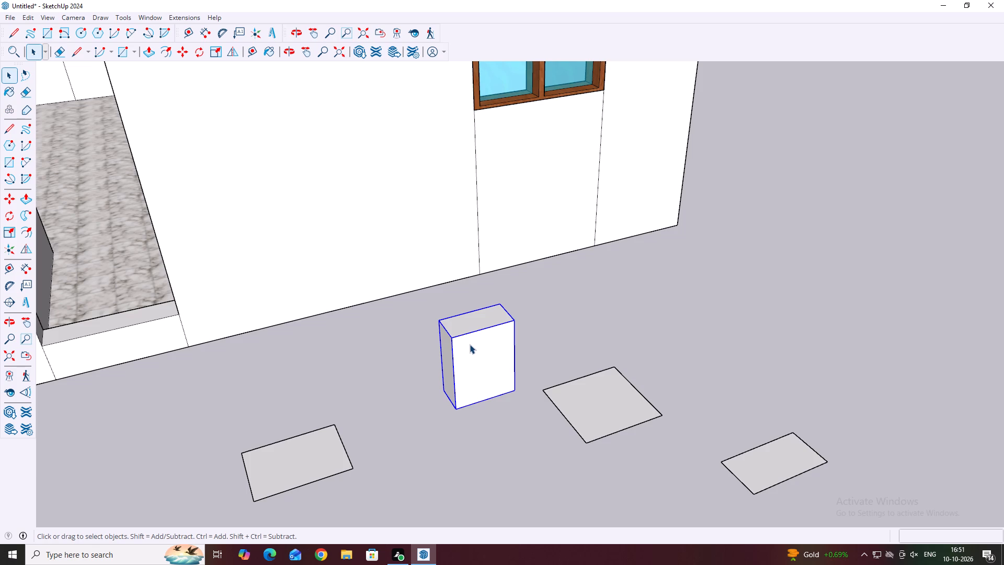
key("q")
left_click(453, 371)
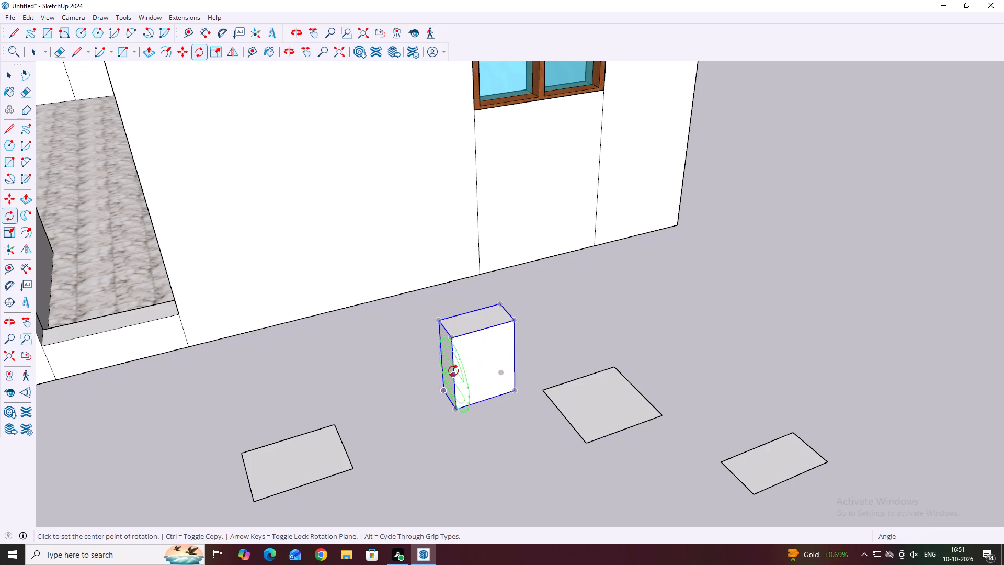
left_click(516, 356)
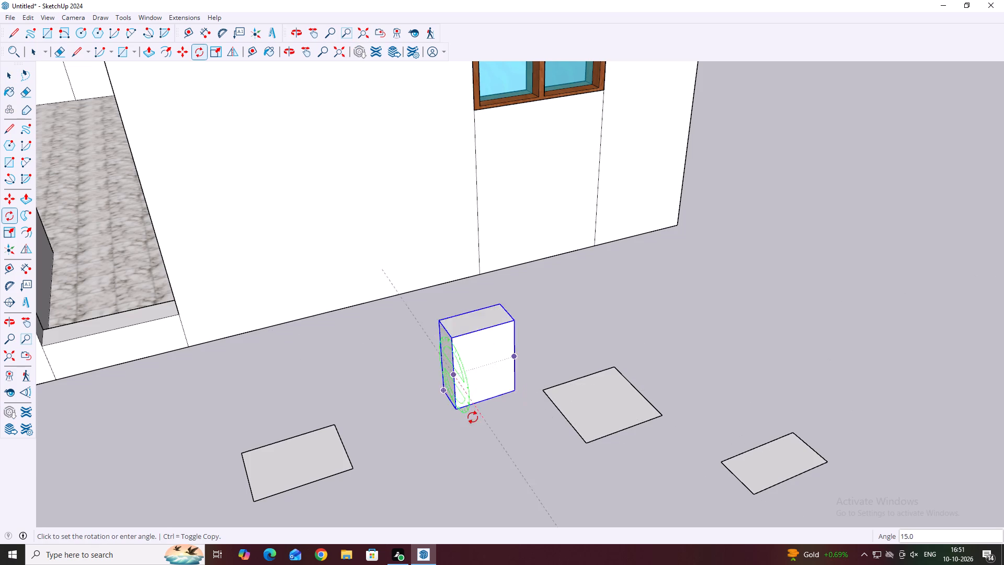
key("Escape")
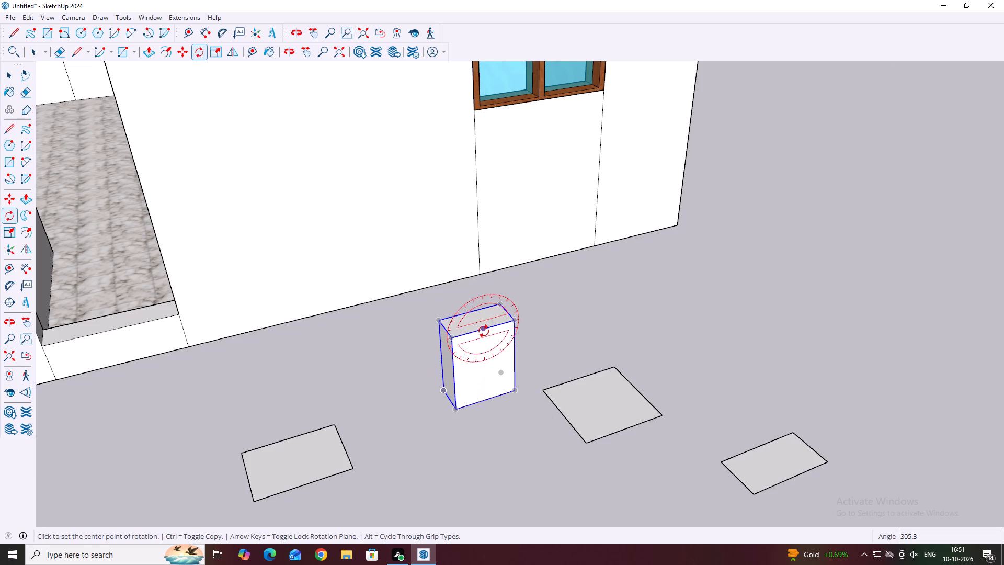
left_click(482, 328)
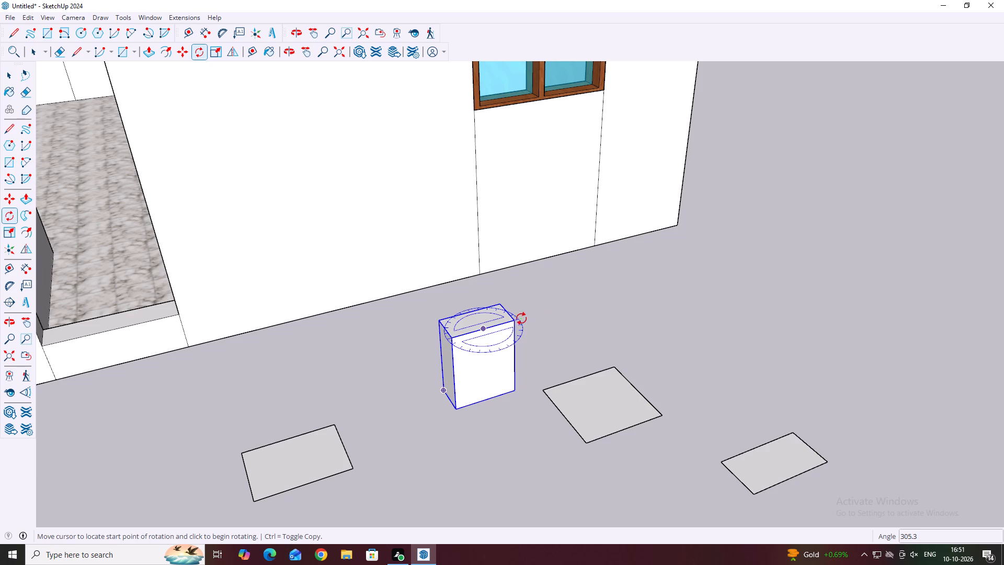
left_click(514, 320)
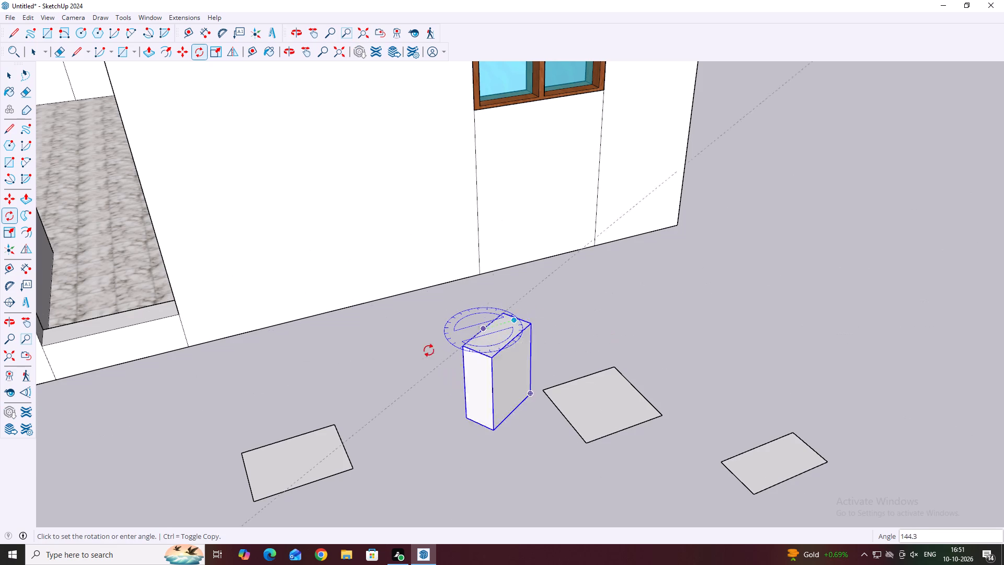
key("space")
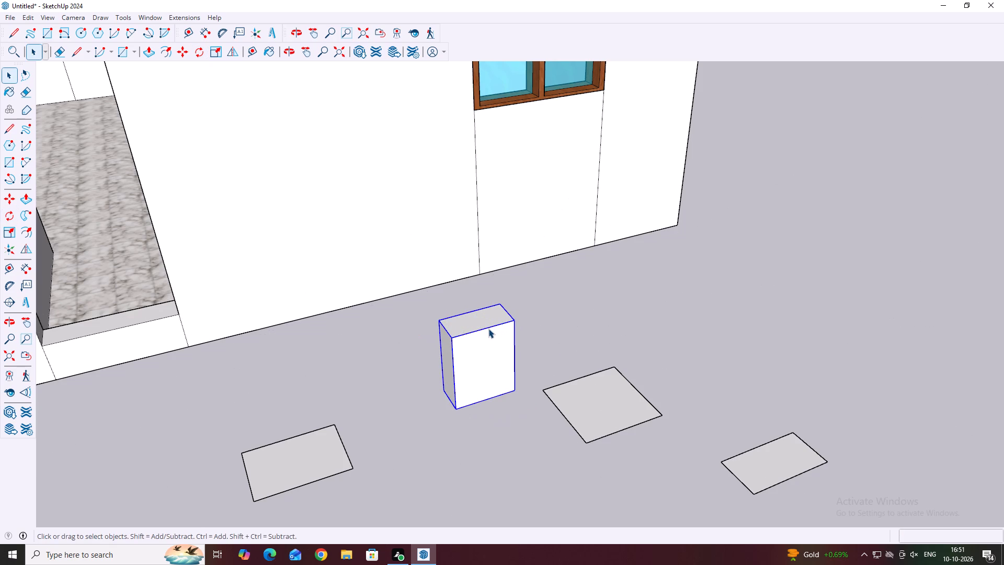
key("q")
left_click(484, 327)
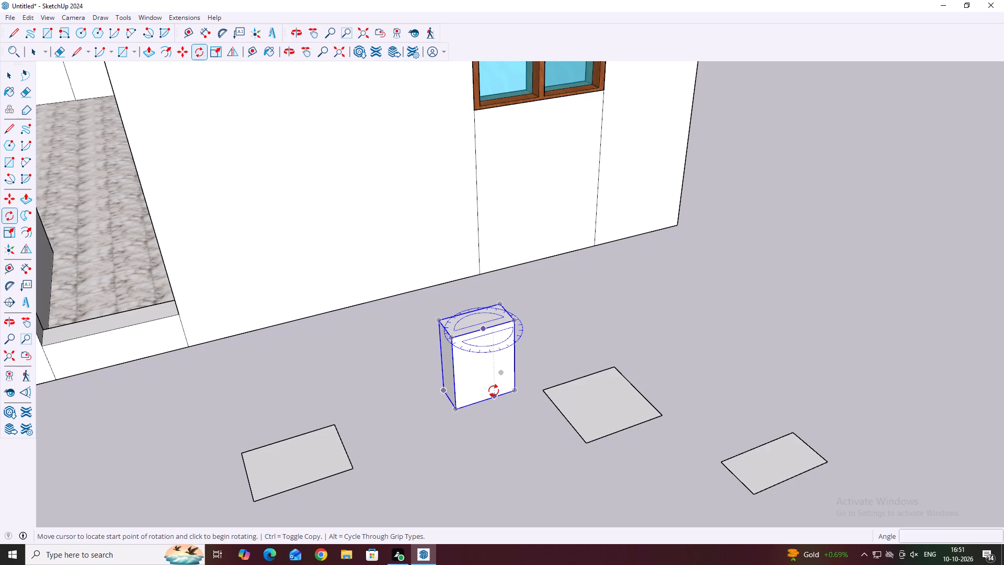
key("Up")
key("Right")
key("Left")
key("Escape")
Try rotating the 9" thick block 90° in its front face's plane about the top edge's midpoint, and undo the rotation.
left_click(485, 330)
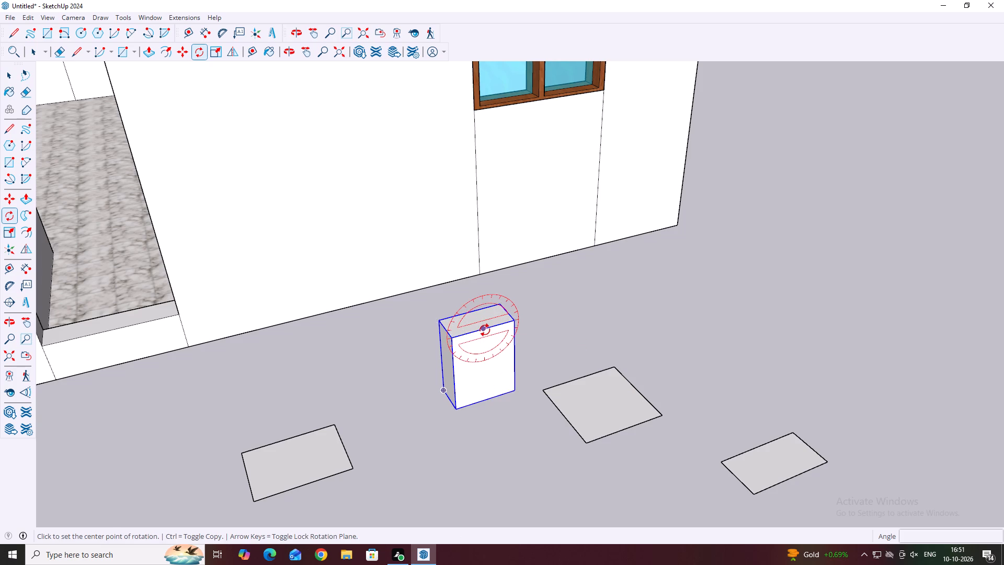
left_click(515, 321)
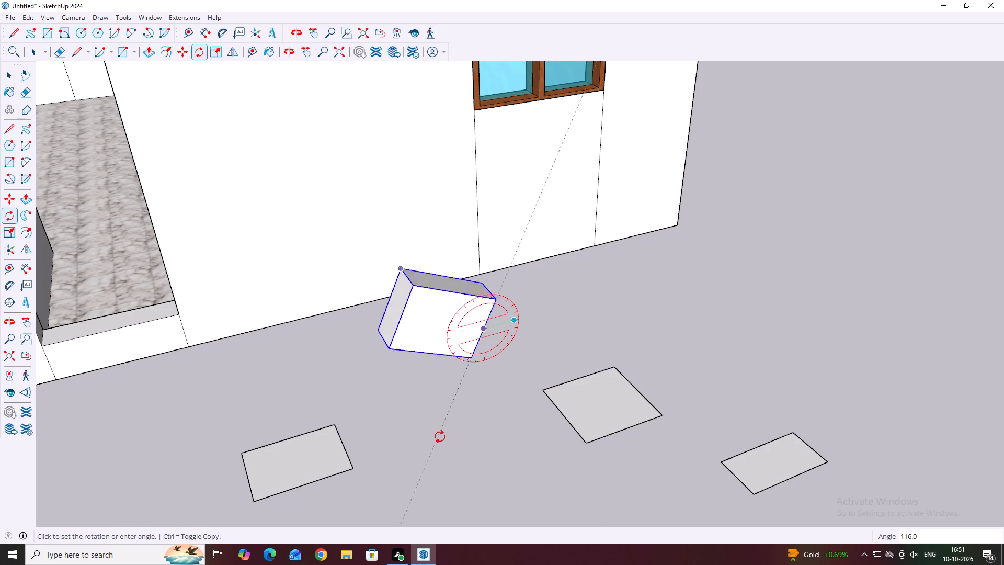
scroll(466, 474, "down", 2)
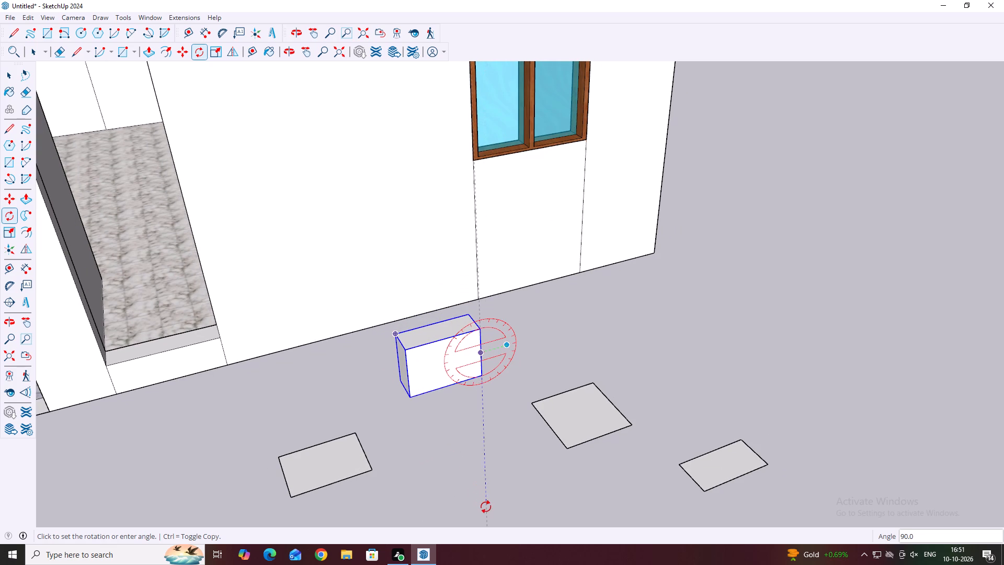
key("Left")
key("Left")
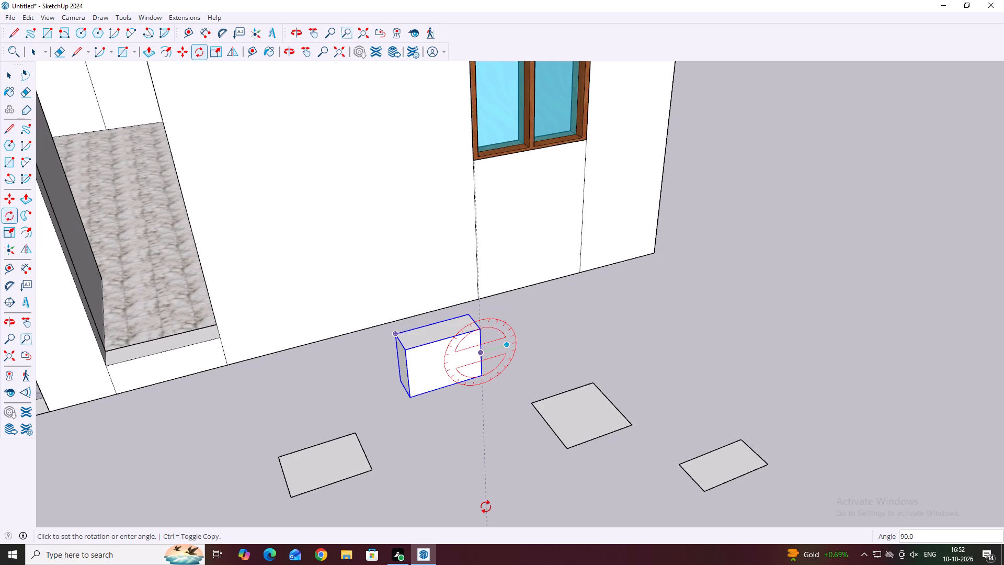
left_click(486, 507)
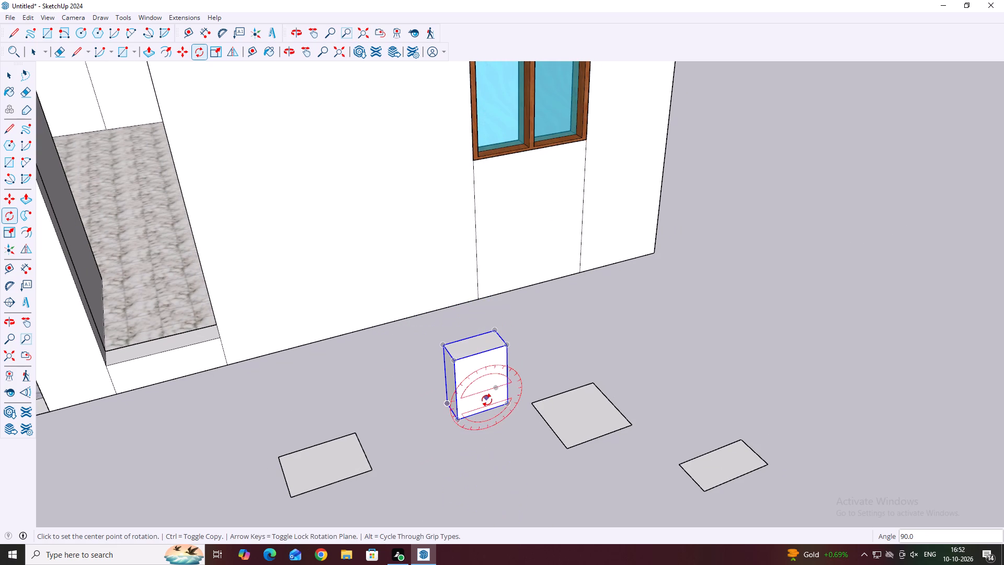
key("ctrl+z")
Rotate the block 90° about its front bottom edge's midpoint, toward the 2' square, so it lies on its side.
left_click(483, 410)
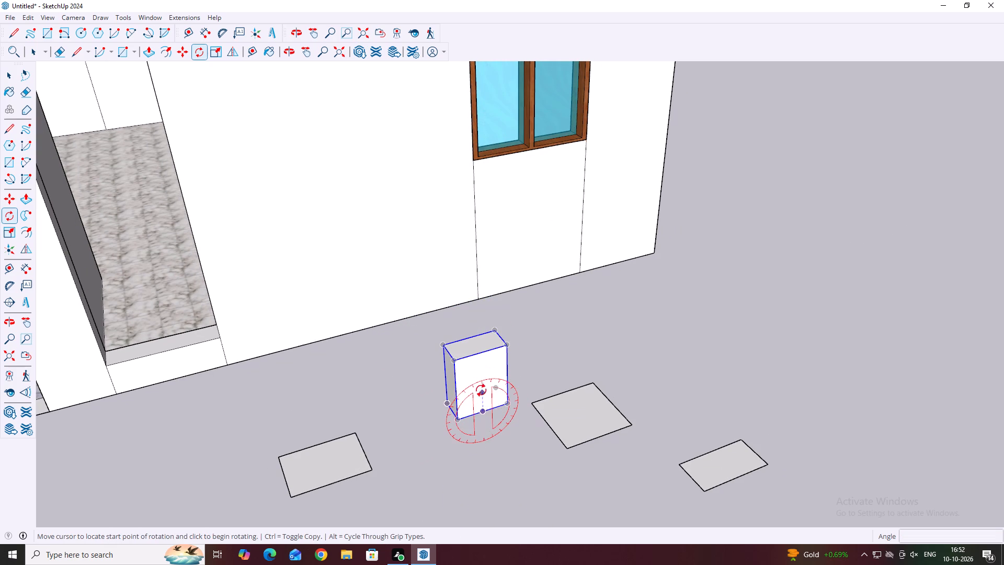
left_click(483, 355)
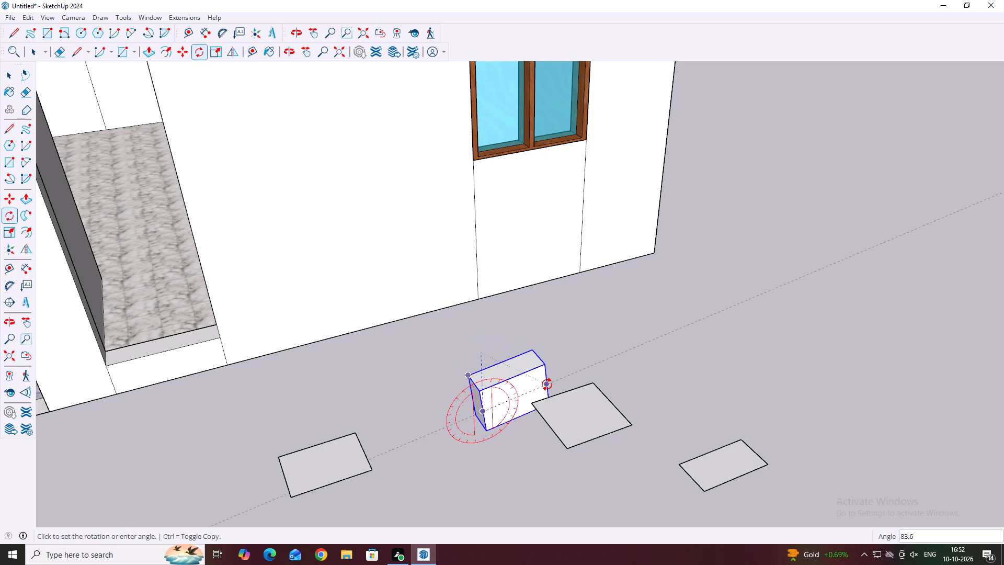
scroll(547, 385, "up", 2)
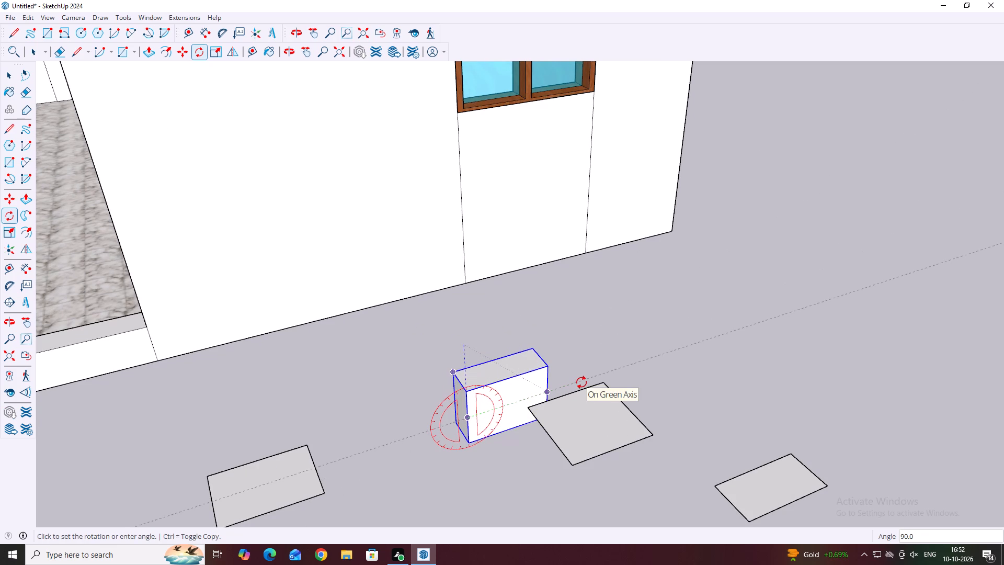
left_click(587, 380)
key("space")
left_click(529, 379)
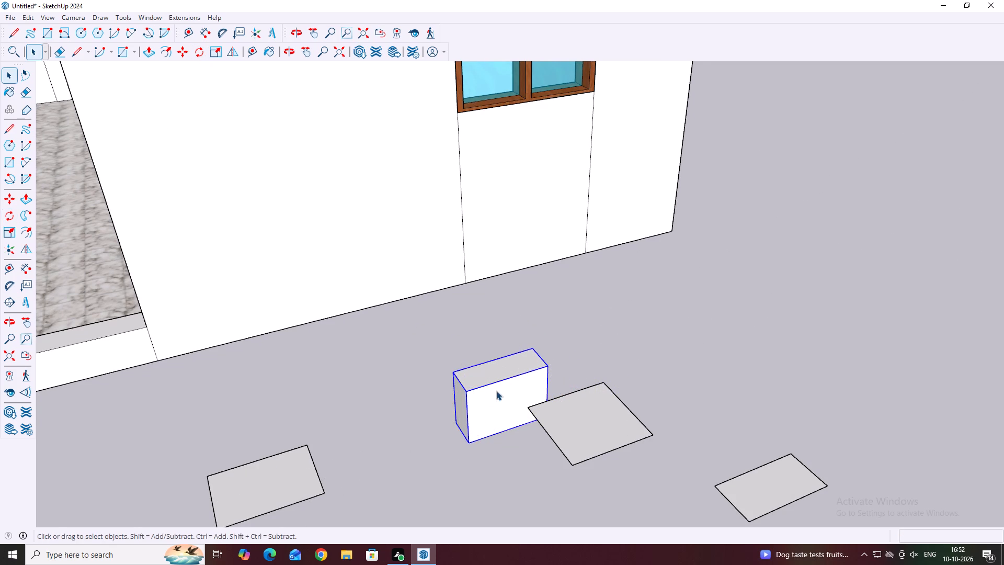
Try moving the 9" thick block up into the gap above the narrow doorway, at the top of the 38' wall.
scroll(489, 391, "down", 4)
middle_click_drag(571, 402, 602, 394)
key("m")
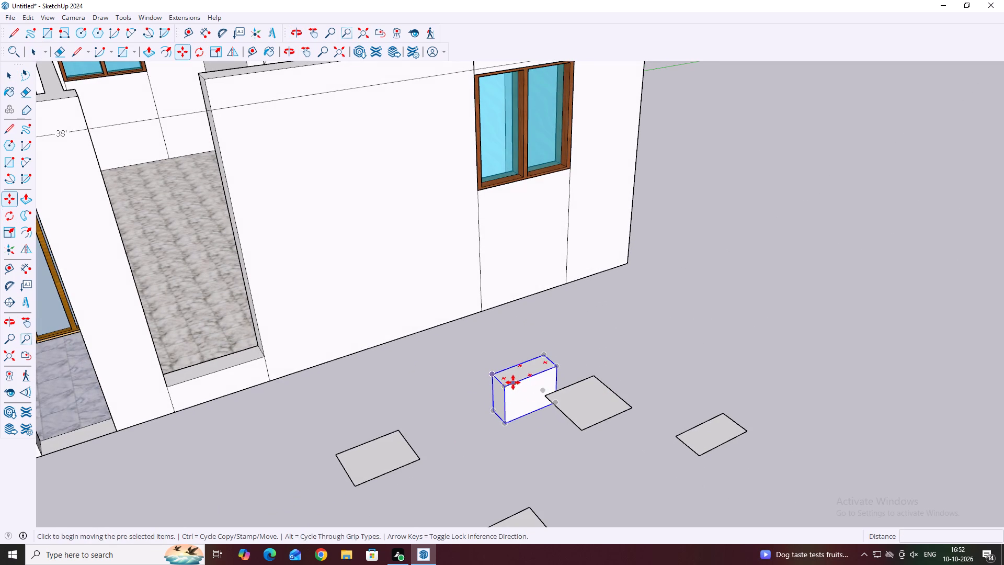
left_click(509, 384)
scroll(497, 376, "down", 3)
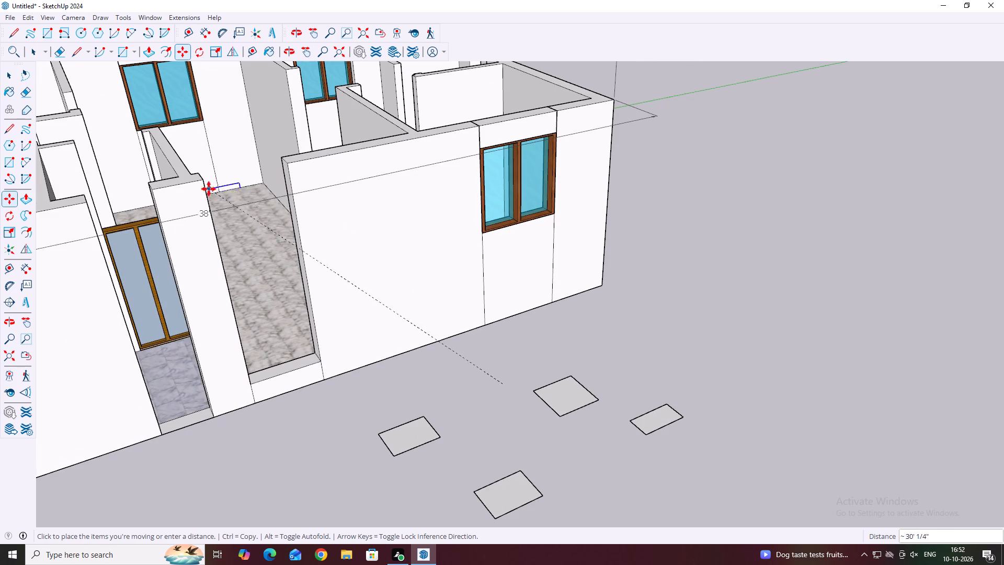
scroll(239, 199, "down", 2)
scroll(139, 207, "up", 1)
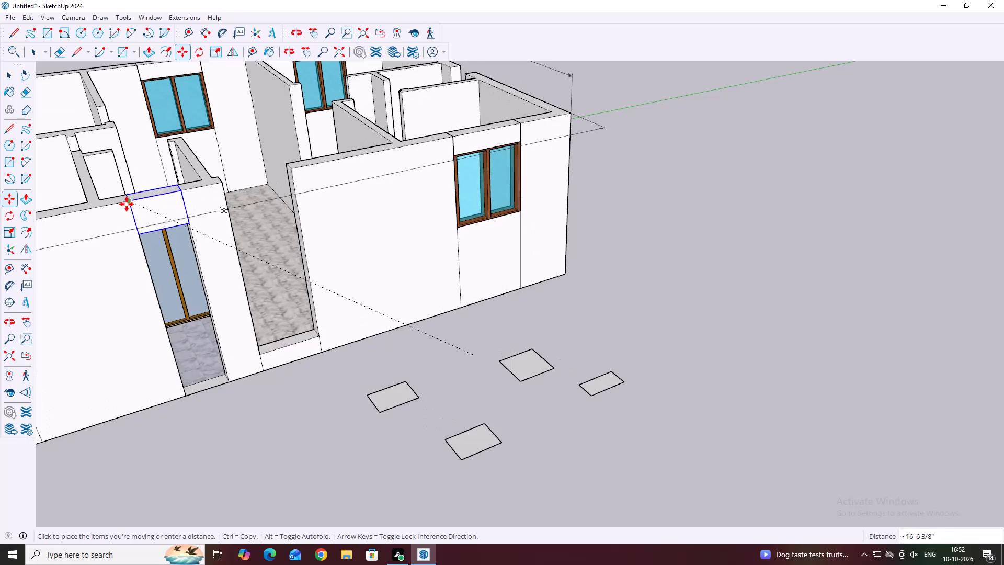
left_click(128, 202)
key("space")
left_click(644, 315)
Move the block from above the narrow doorway down to the ground in front of that doorway.
scroll(427, 291, "down", 5)
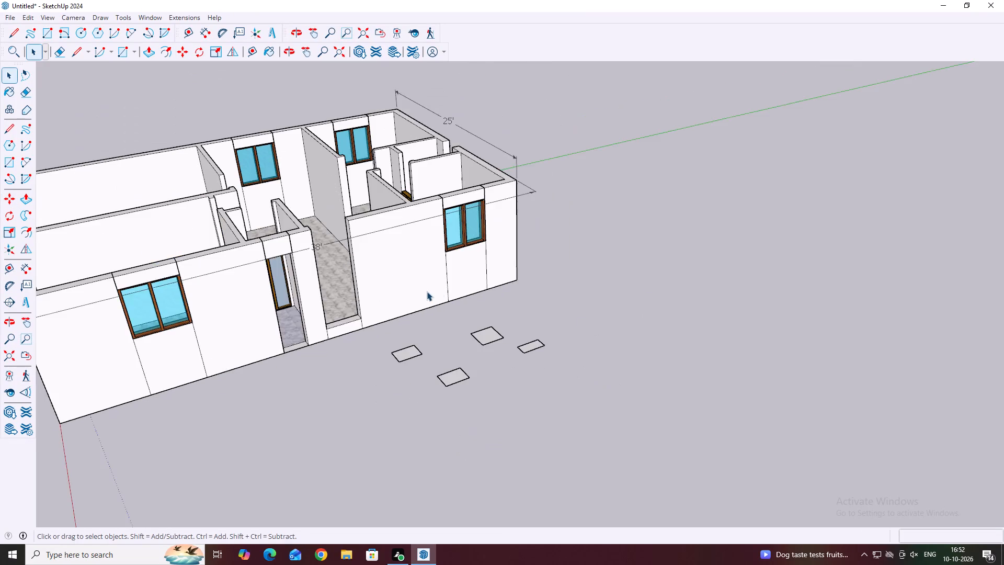
middle_click_drag(663, 289, 630, 357)
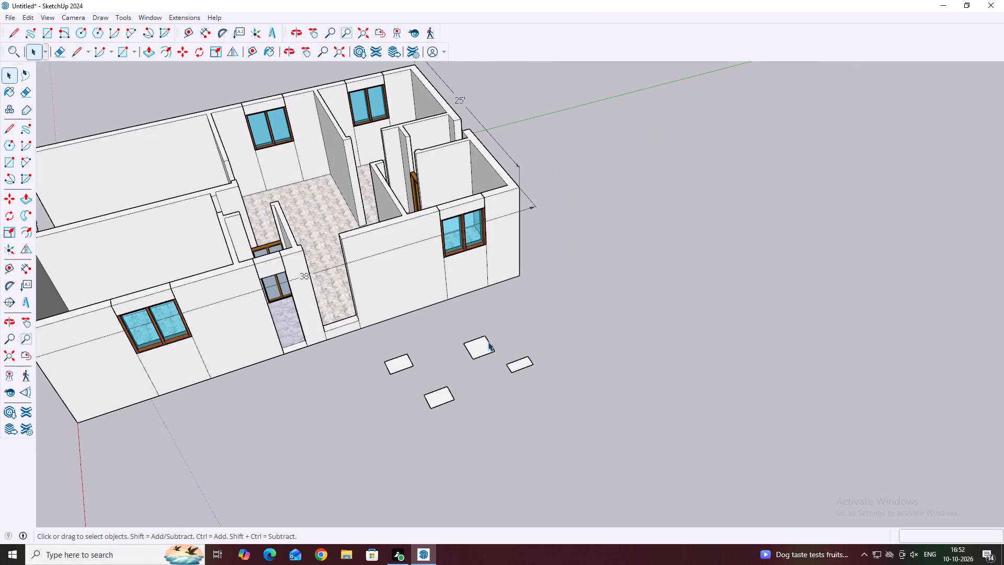
scroll(302, 273, "up", 6)
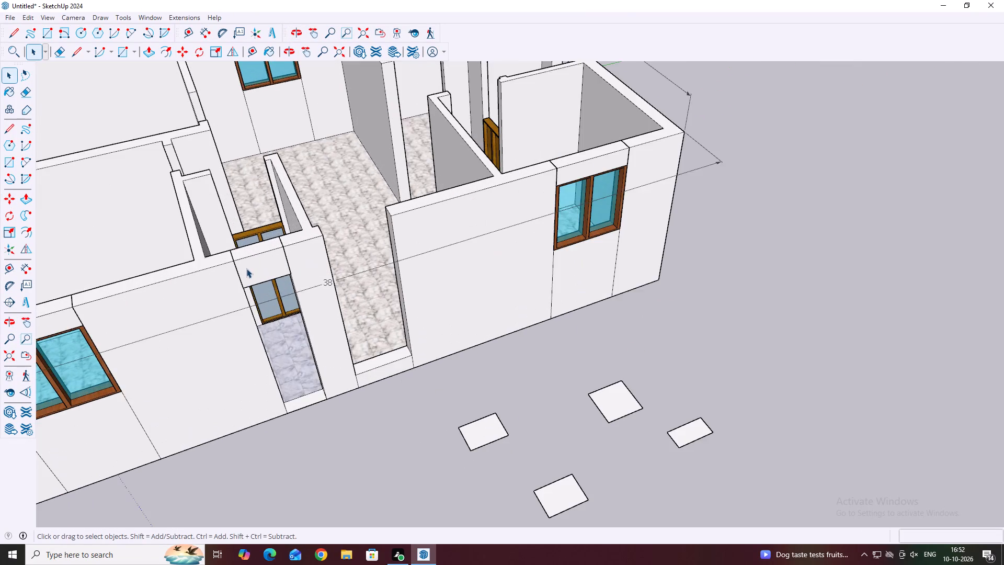
middle_click_drag(289, 316, 270, 261)
left_click(249, 205)
middle_click_drag(398, 260, 278, 255)
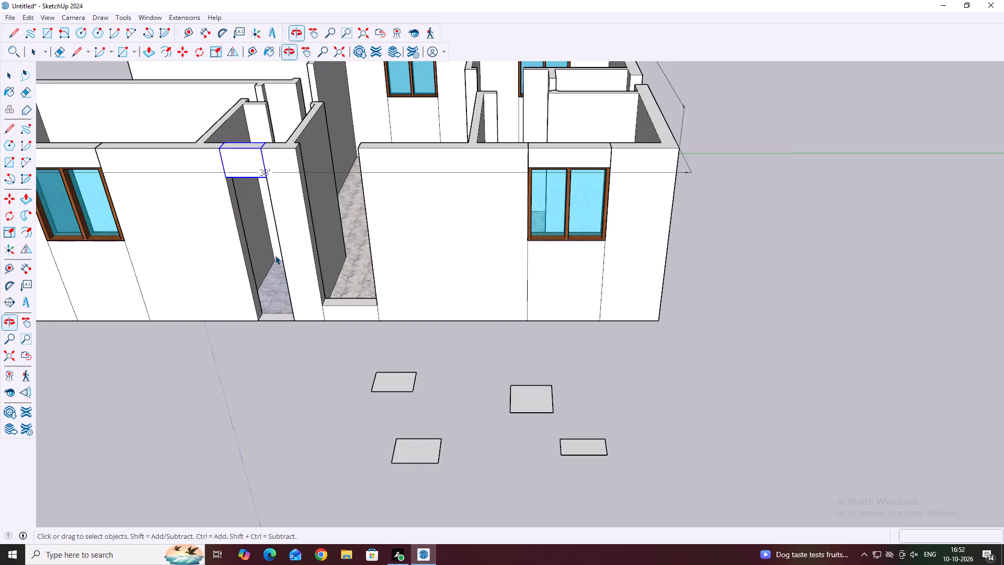
key("m")
scroll(263, 151, "up", 5)
left_click(258, 149)
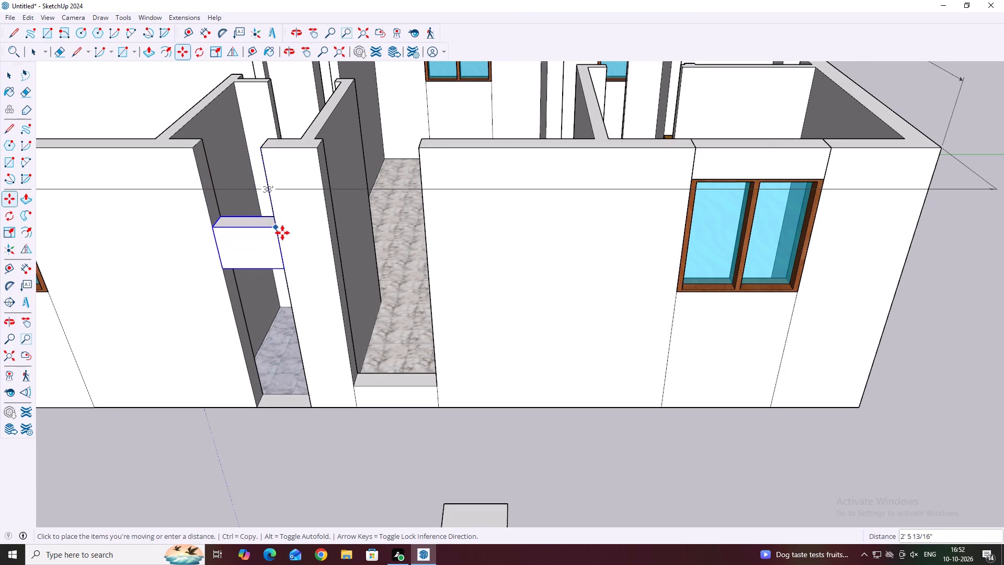
scroll(308, 346, "down", 2)
left_click(317, 452)
key("space")
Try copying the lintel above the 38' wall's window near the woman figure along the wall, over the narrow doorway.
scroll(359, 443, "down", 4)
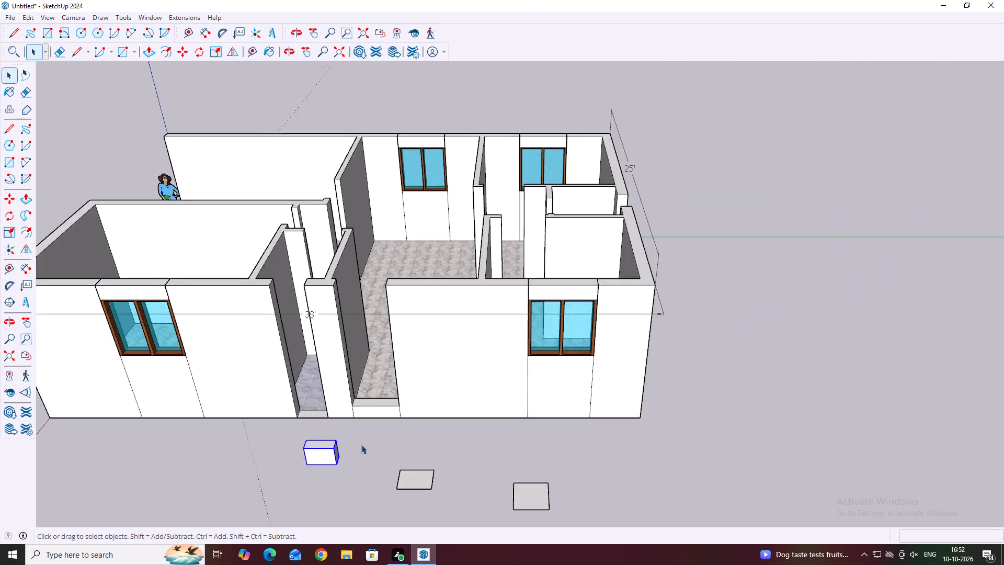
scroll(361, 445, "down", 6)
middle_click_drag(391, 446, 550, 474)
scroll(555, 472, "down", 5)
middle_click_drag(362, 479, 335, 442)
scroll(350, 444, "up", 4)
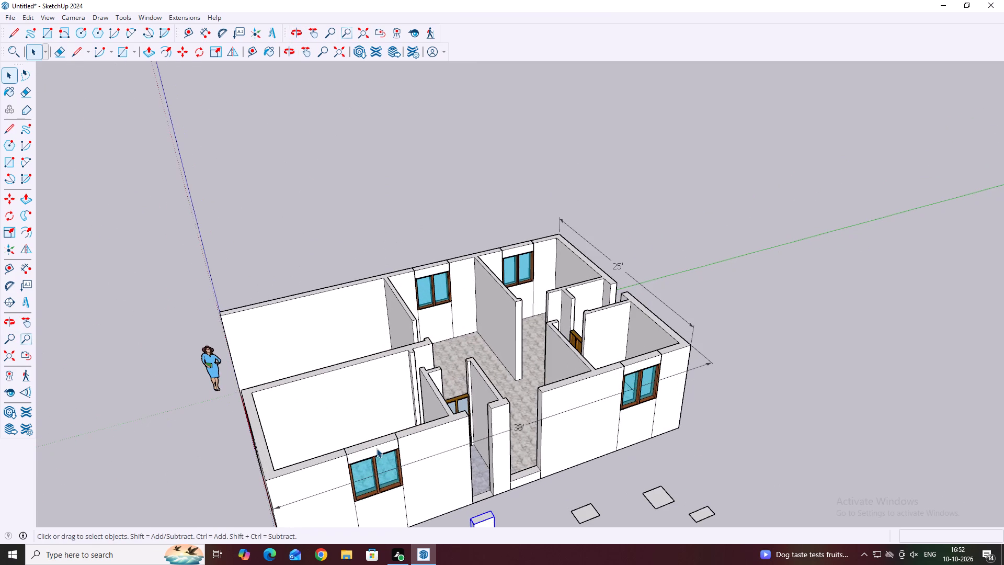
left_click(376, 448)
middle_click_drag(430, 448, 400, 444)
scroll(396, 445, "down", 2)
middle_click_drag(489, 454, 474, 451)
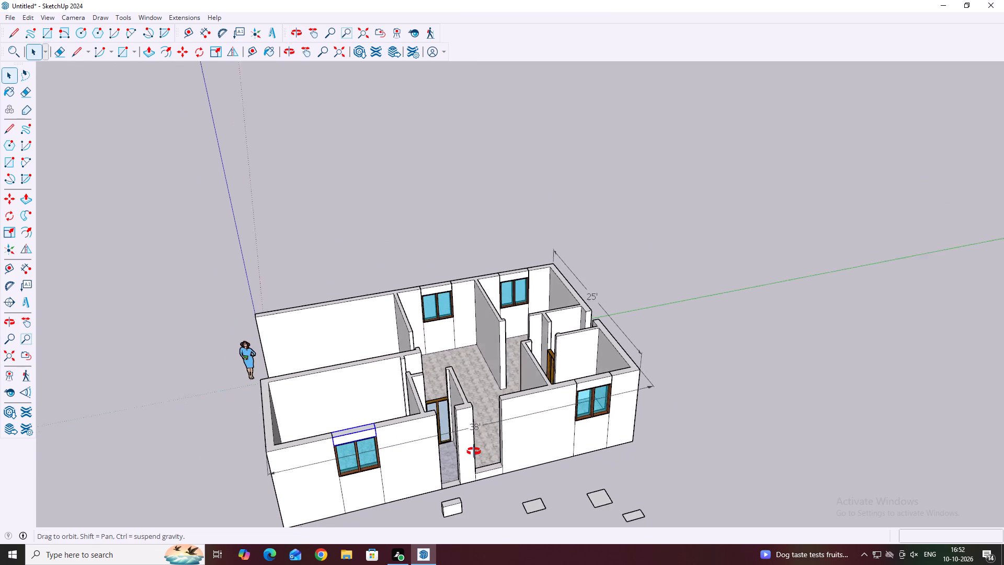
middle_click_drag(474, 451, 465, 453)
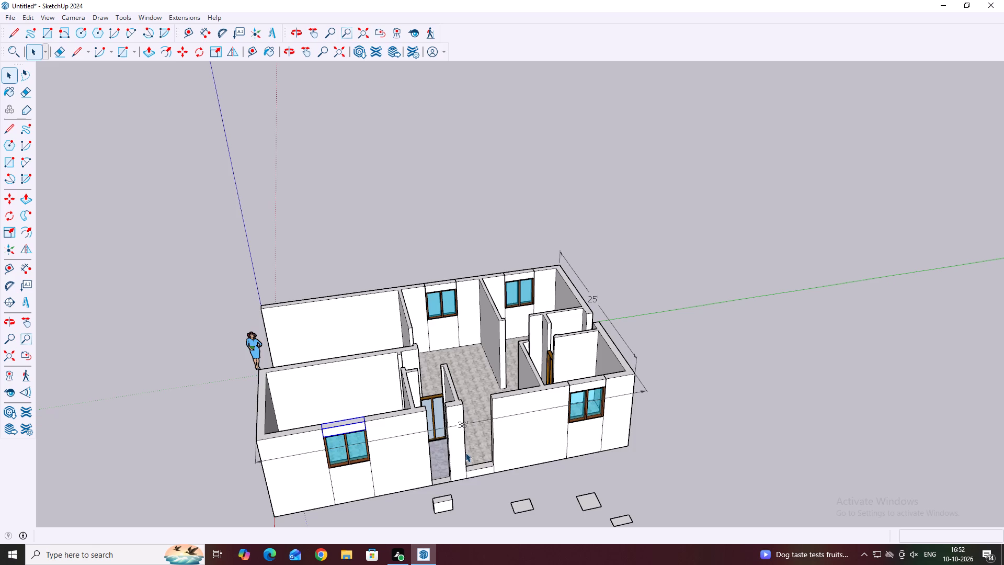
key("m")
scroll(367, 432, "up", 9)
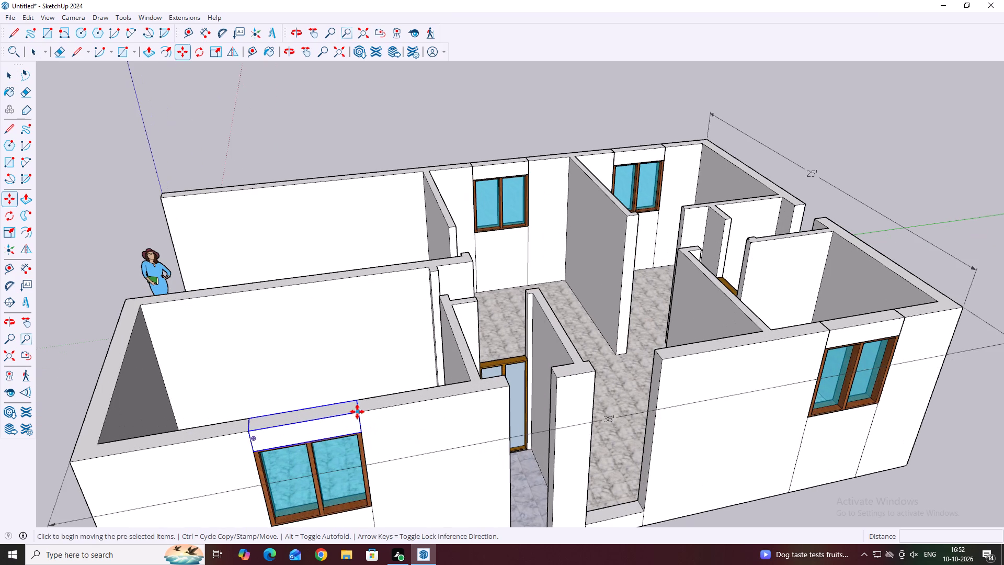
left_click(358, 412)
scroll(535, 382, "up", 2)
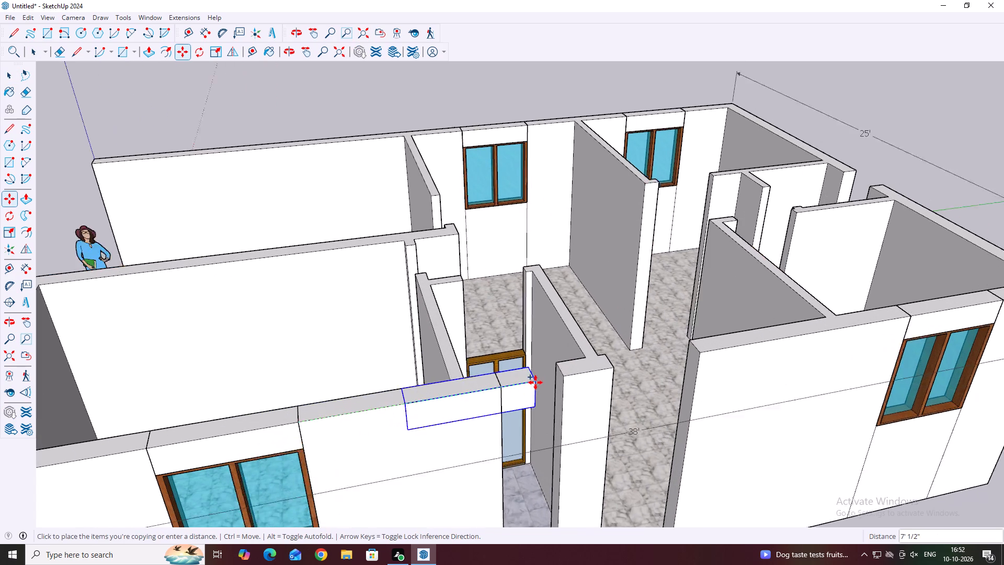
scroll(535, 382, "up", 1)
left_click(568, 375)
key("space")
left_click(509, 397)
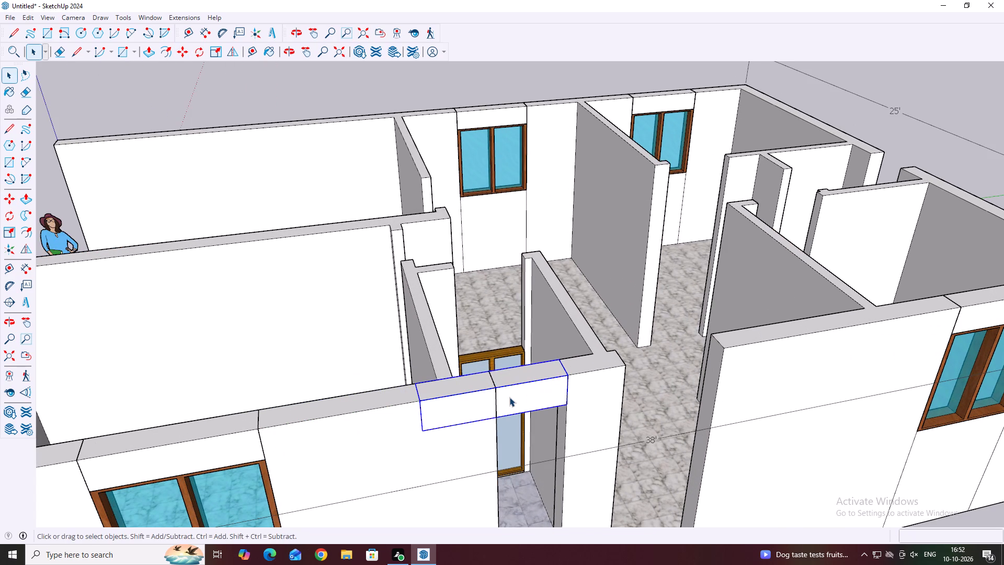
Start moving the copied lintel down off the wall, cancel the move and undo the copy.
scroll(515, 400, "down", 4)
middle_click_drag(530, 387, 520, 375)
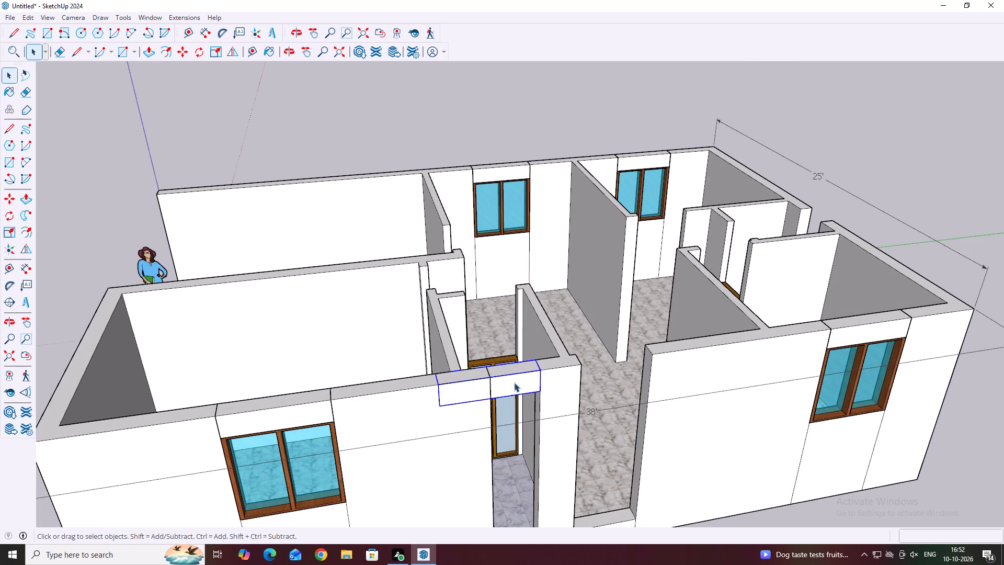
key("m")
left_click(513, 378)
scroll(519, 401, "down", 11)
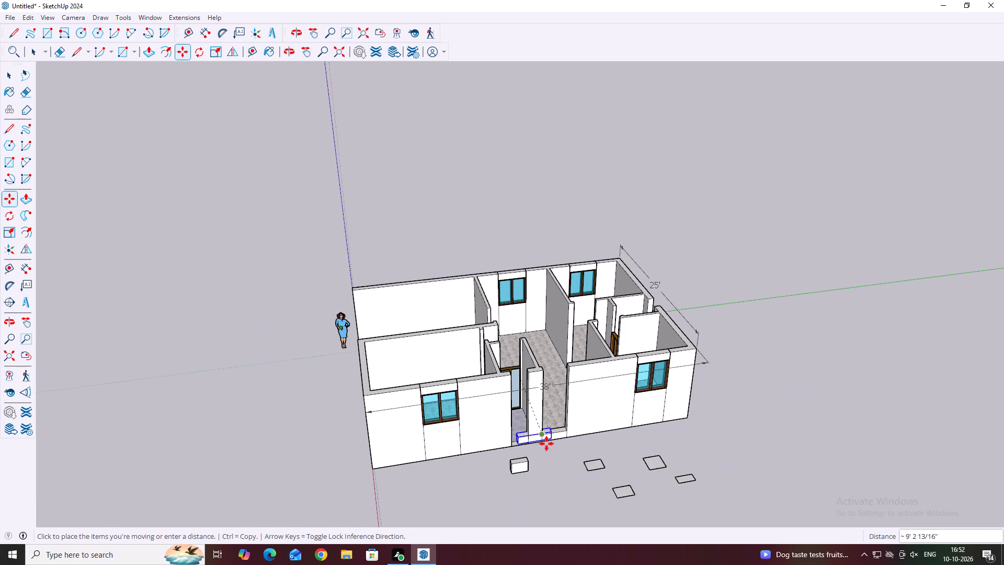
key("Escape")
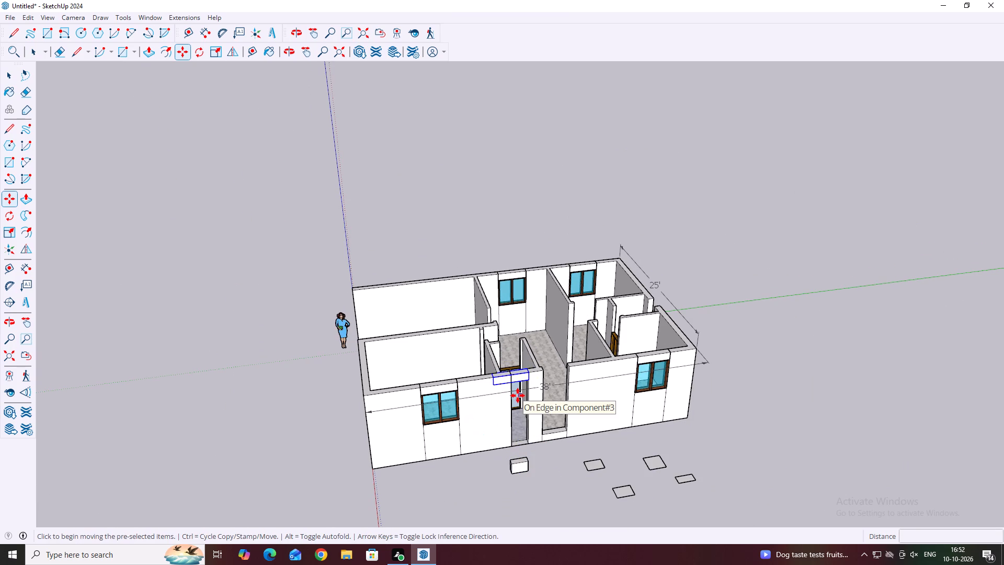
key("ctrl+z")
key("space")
Draw a 2' by 1' rectangle on the ground between the block and the nearest flat rectangle.
scroll(584, 465, "up", 4)
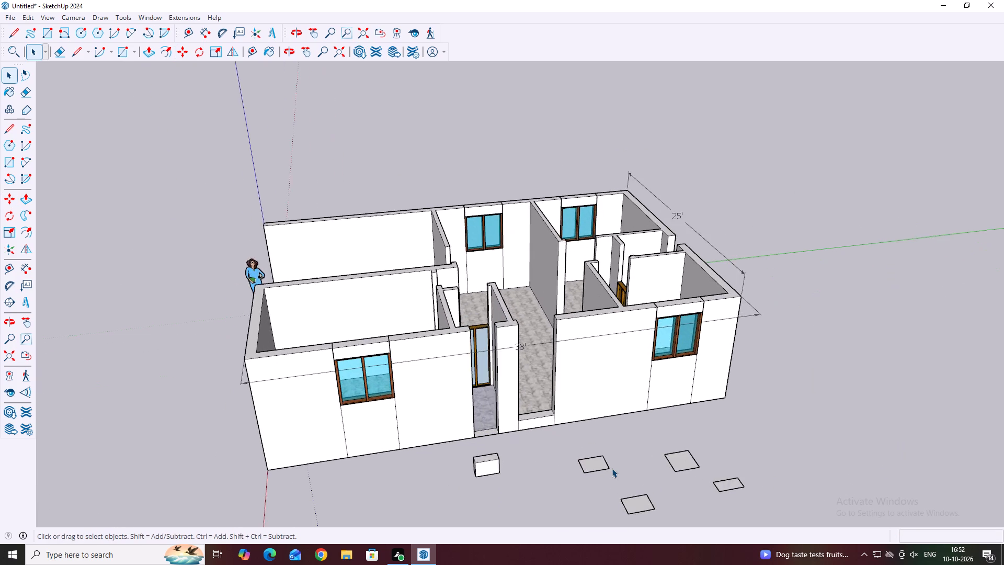
middle_click_drag(758, 447, 736, 434)
type("RE")
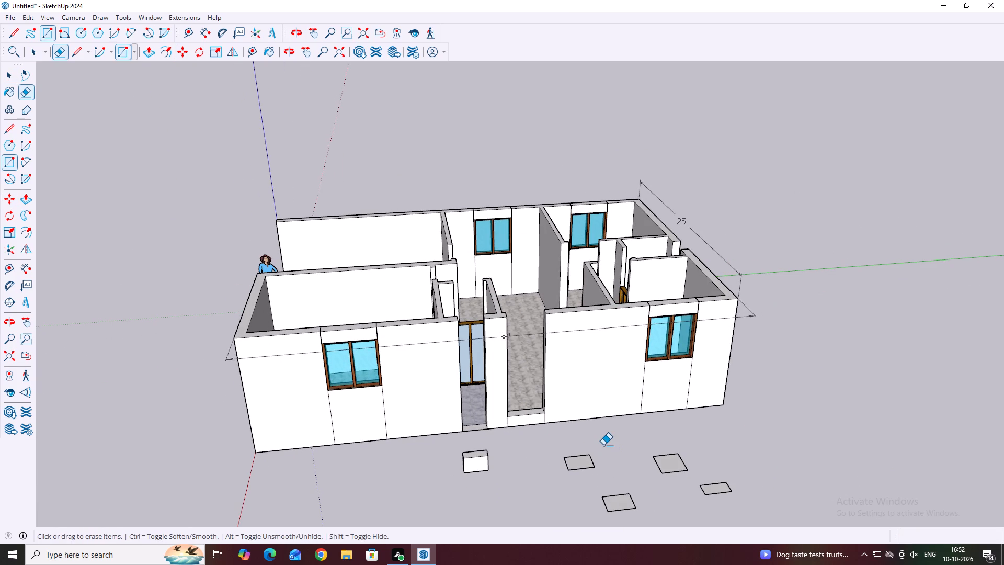
key("r")
scroll(511, 457, "up", 3)
left_click(518, 478)
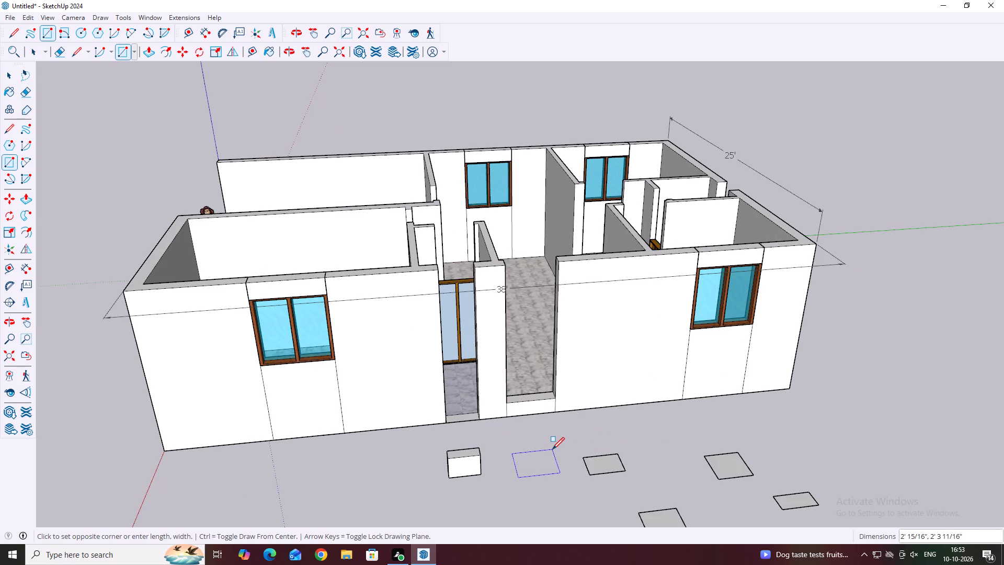
type("2'")
key("comma")
type("1'")
key("Return")
key("space")
Group the face and edges of the new 2' by 1' rectangle.
scroll(504, 461, "up", 4)
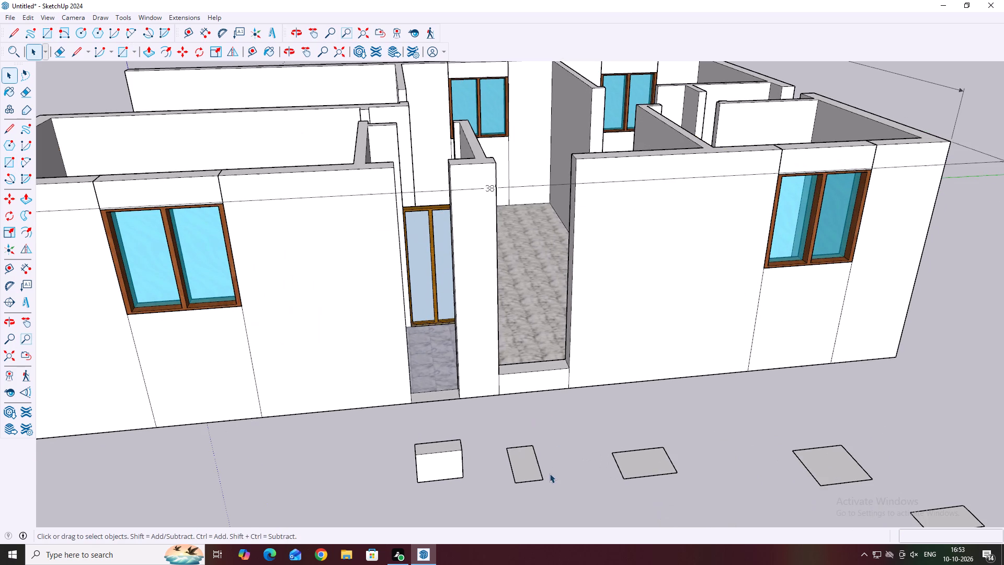
left_click(535, 473)
double_click(530, 467)
left_click(530, 467)
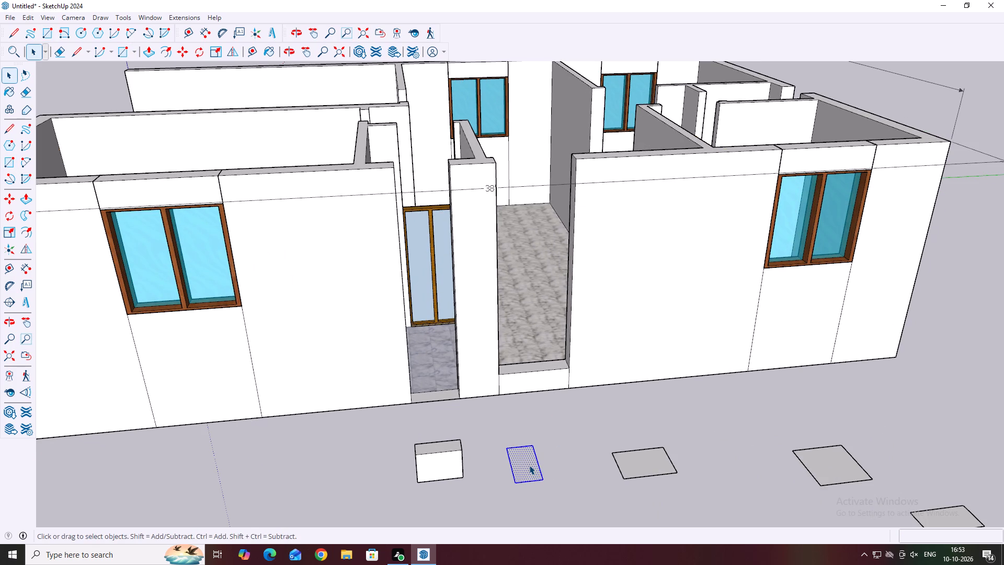
right_click(529, 465)
left_click(576, 392)
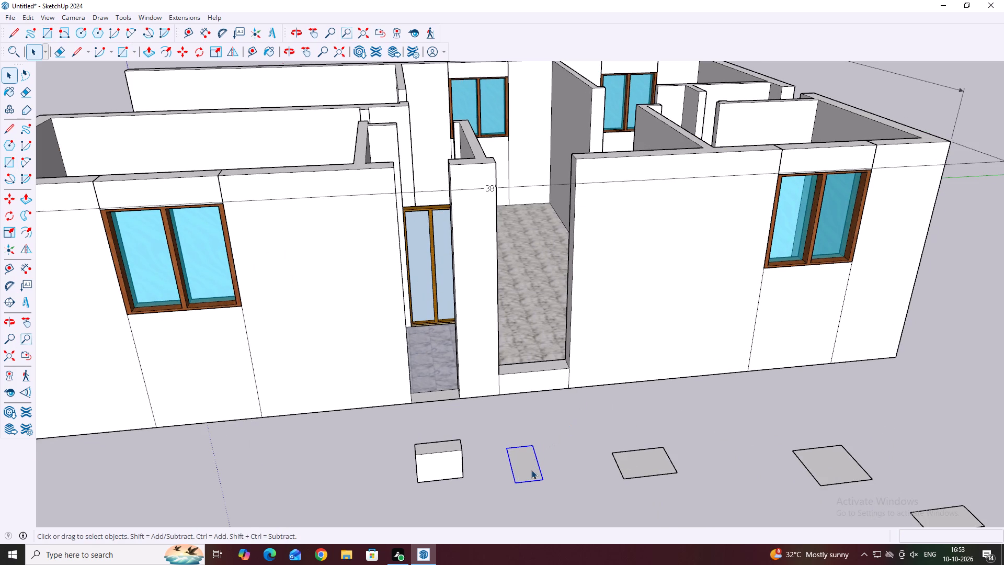
Inside the new group, push/pull the 2' by 1' face up 1'.
left_click(531, 471)
double_click(531, 471)
key("p")
left_click(527, 468)
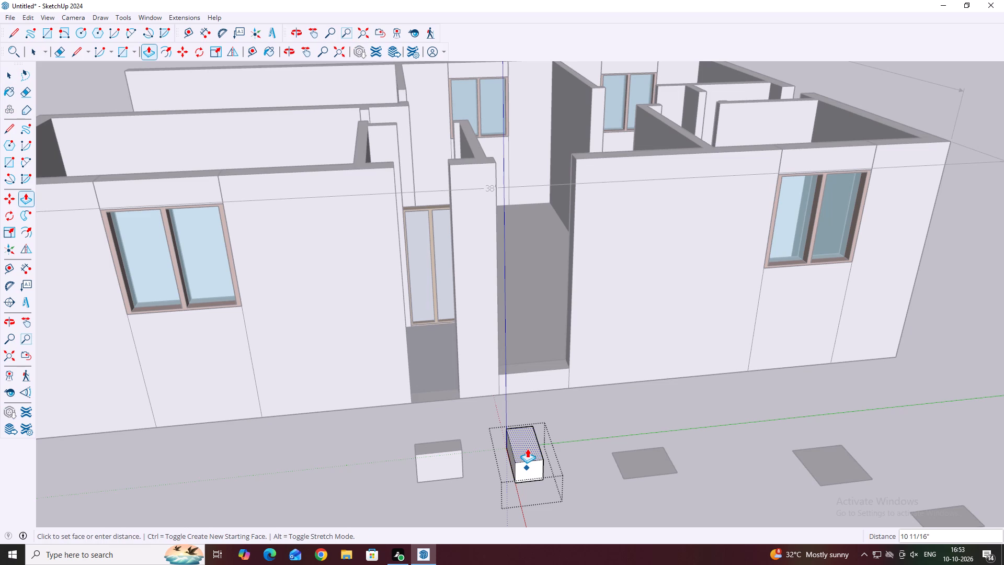
key("Escape")
scroll(527, 459, "up", 1)
left_click(527, 459)
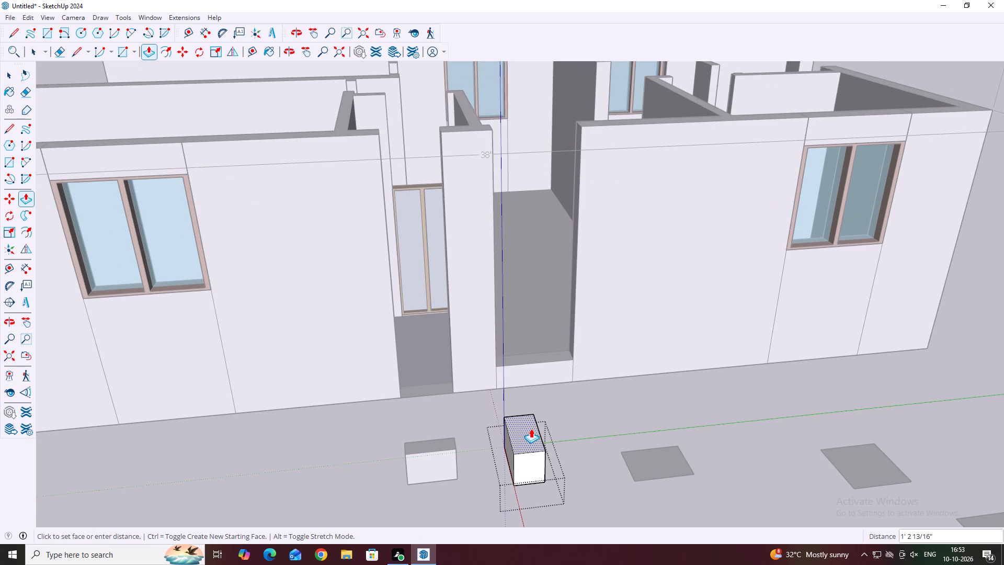
type("1'")
key("Return")
Push a long side face of the new block inward 3" and close the group.
middle_click_drag(560, 436, 505, 432)
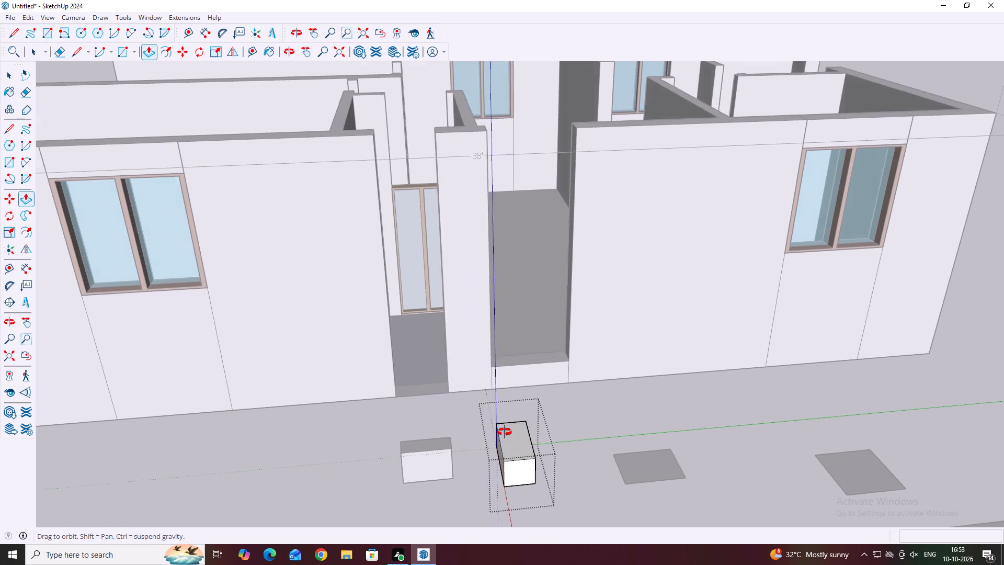
middle_click_drag(505, 432, 475, 425)
middle_click_drag(516, 429, 391, 418)
scroll(320, 385, "up", 3)
left_click(318, 383)
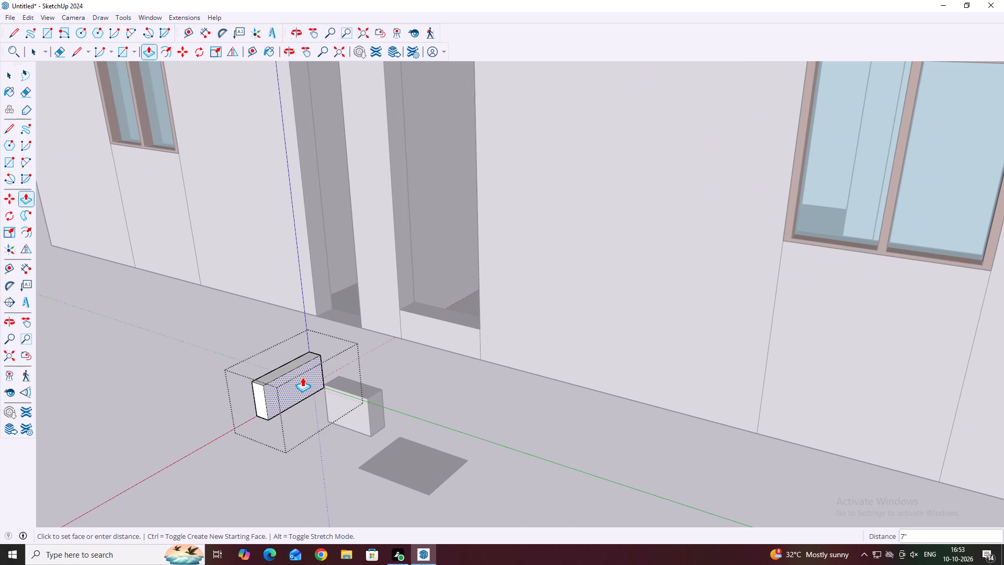
key("3")
key("Return")
key("space")
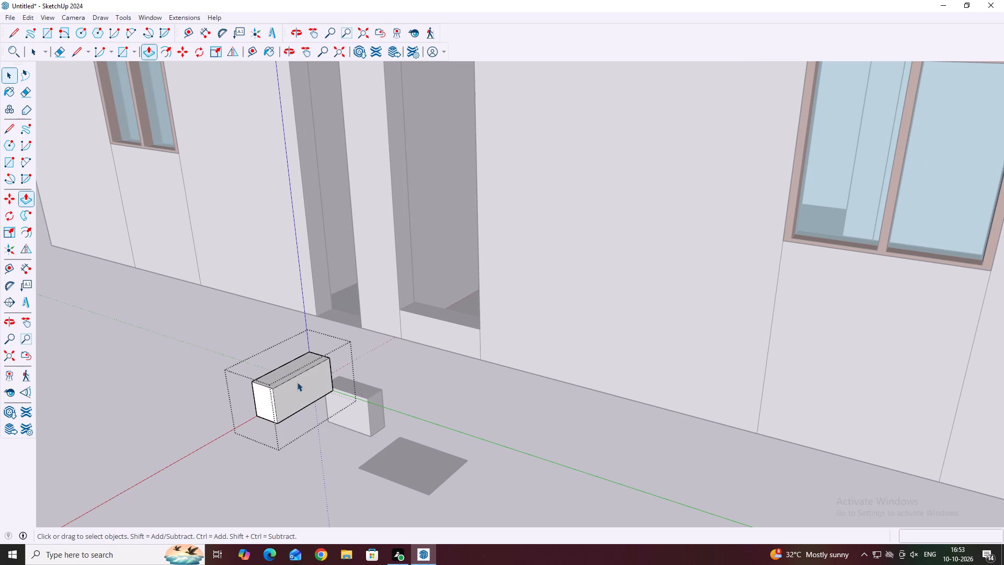
left_click(301, 383)
left_click(424, 417)
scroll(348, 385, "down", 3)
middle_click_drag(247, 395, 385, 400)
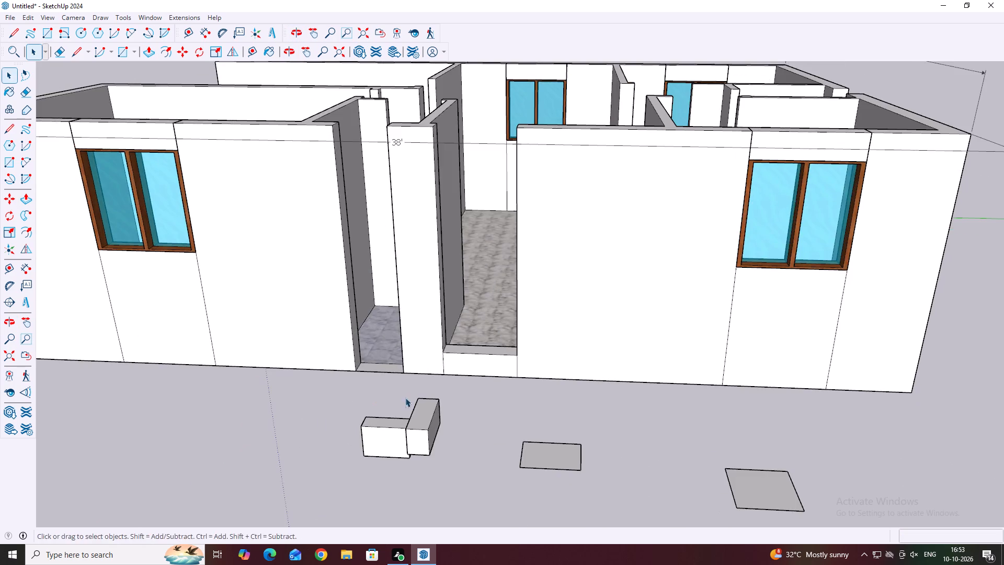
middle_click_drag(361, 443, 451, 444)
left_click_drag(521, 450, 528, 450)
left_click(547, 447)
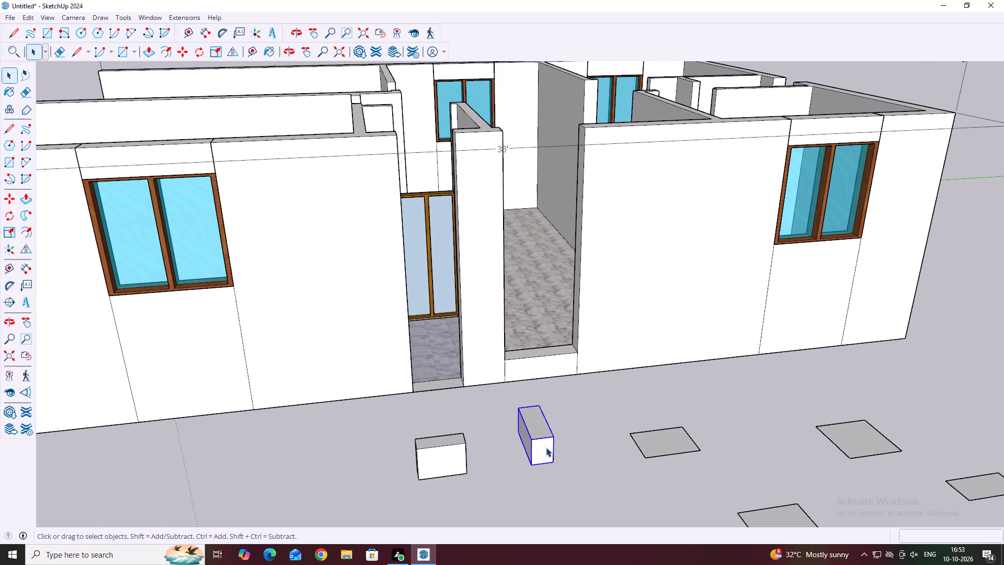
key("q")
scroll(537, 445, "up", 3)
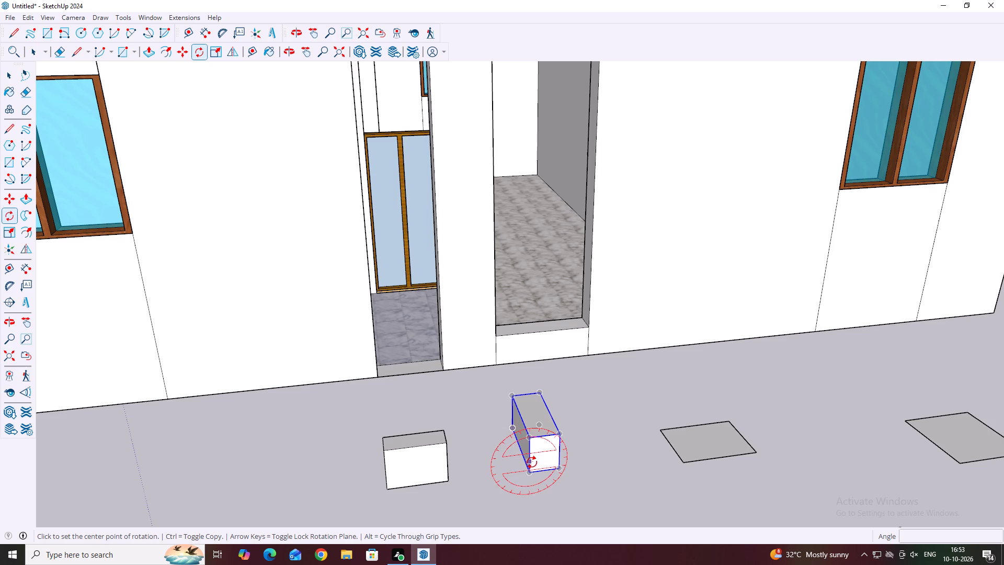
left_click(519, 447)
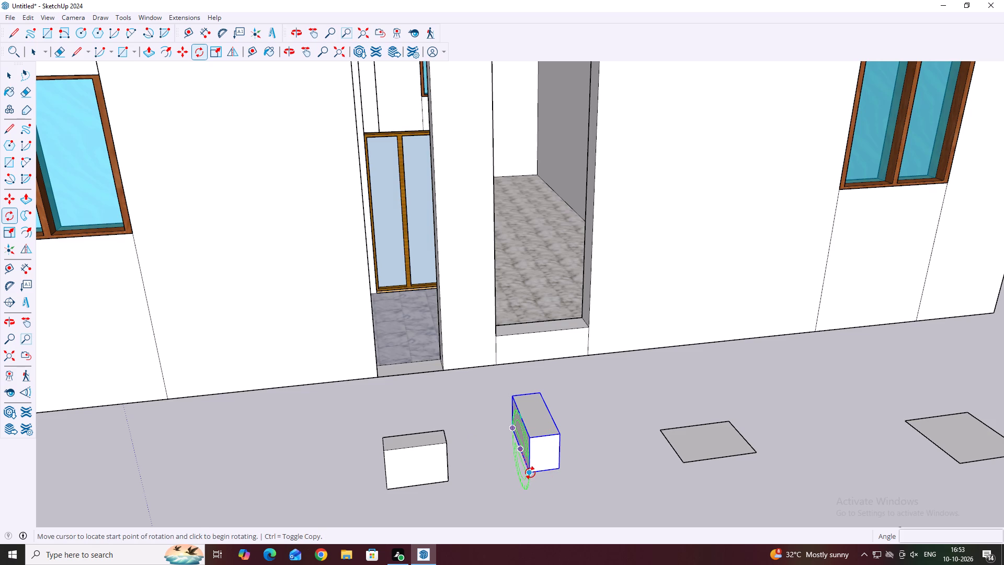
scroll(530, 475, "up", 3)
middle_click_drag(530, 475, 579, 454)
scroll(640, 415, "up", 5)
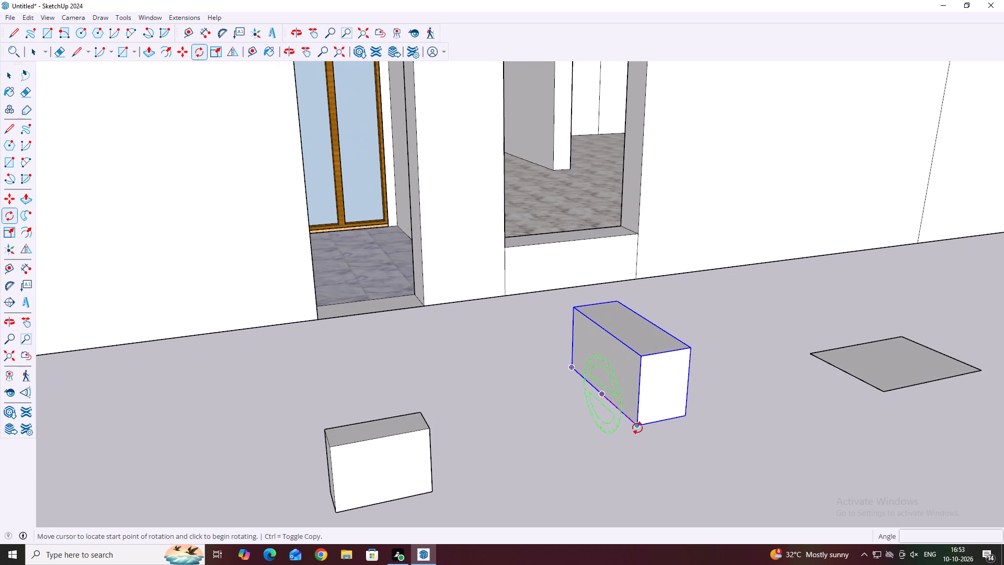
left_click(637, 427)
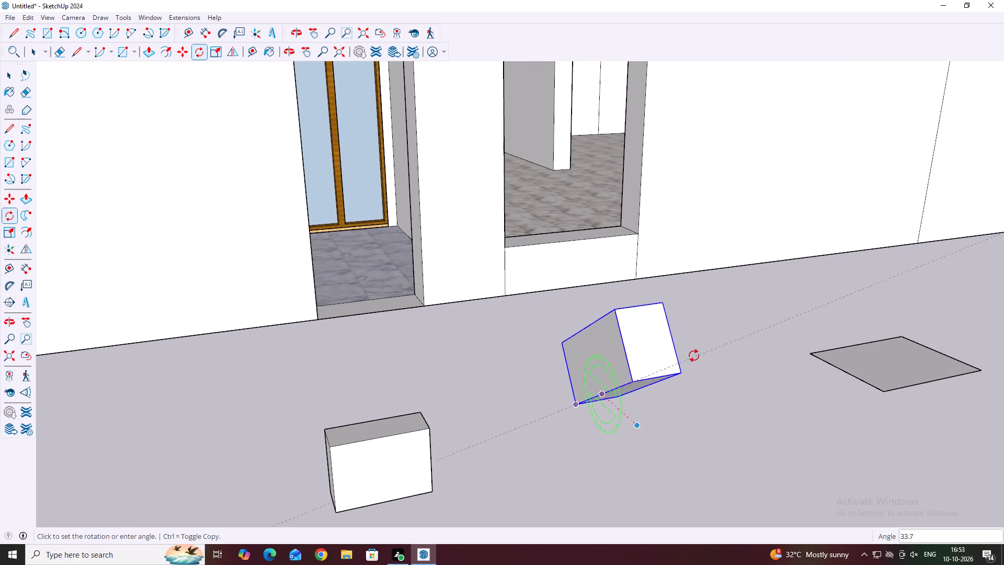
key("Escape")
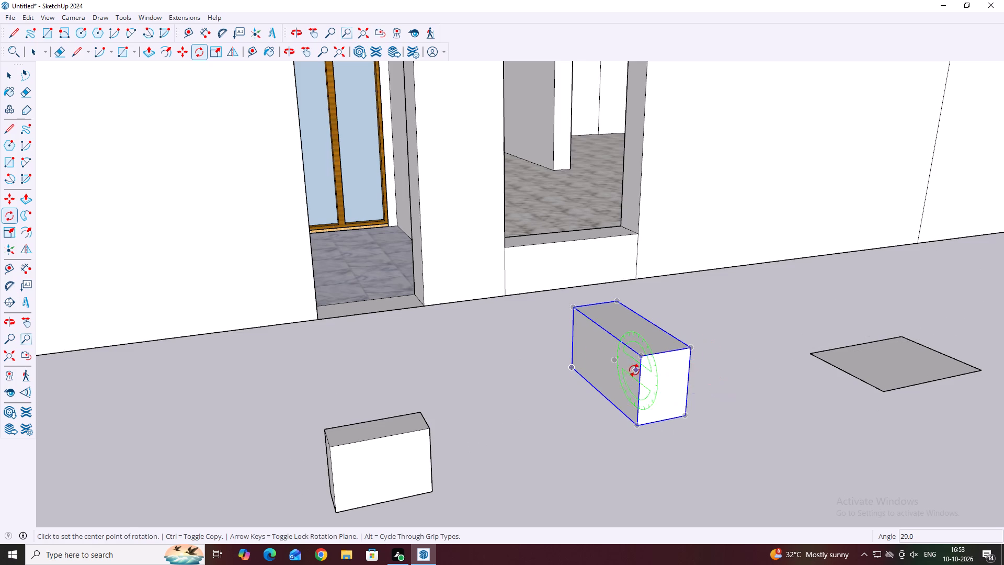
Rotate the 2' by 1' block about the vertical axis at its long bottom edge's midpoint until it lies parallel to the 38' wall.
scroll(615, 404, "up", 5)
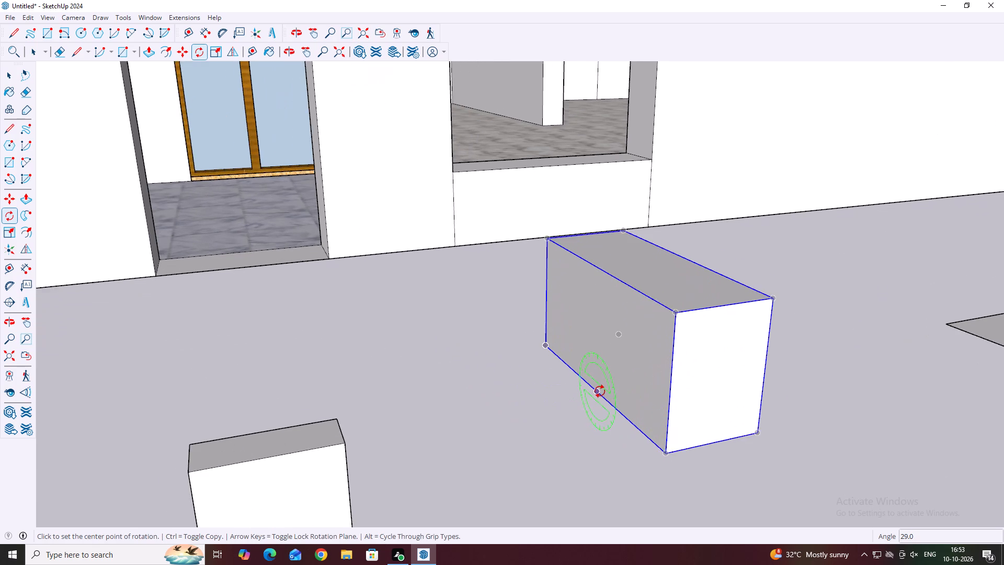
scroll(600, 391, "up", 2)
key("Right")
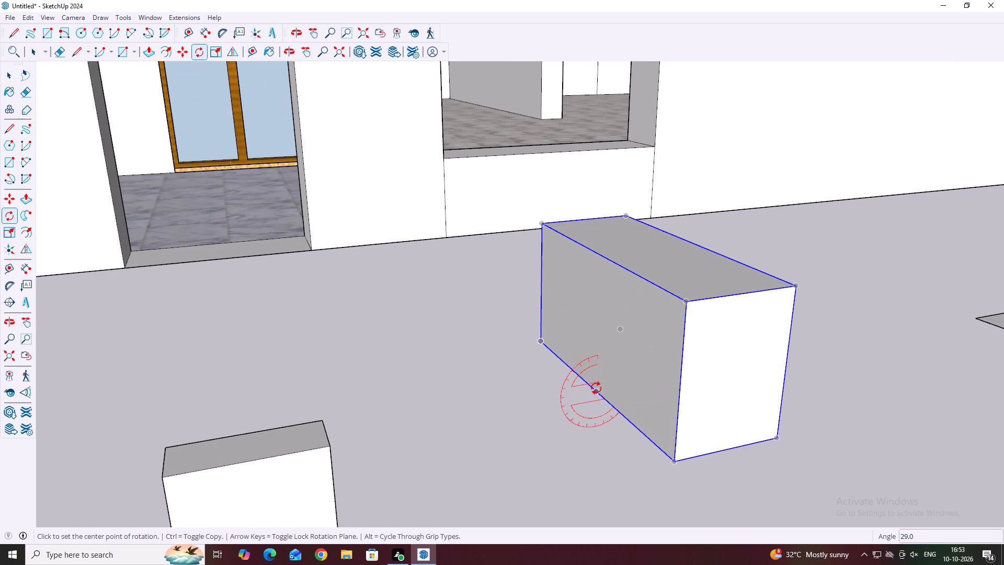
key("Left")
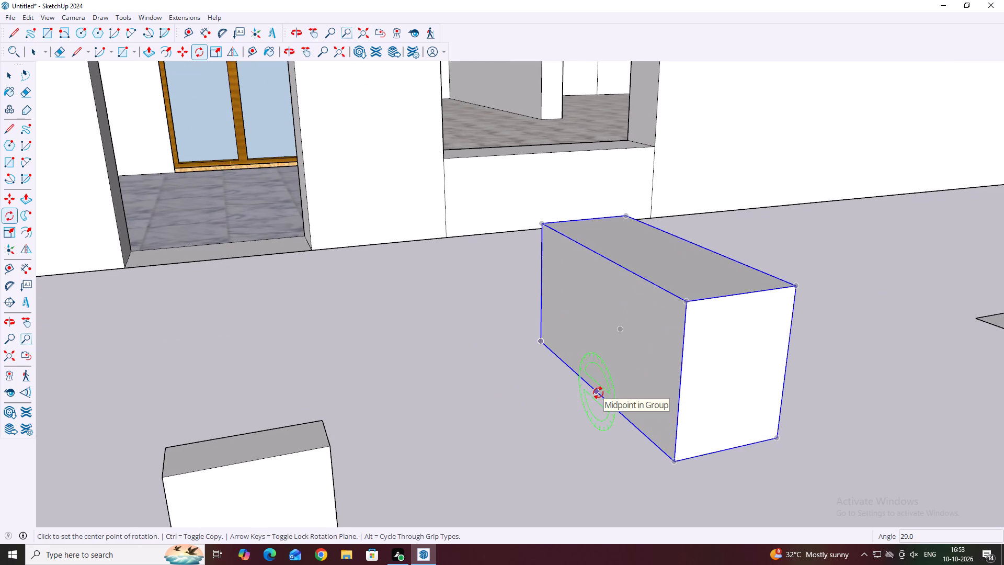
key("Up")
left_click(598, 392)
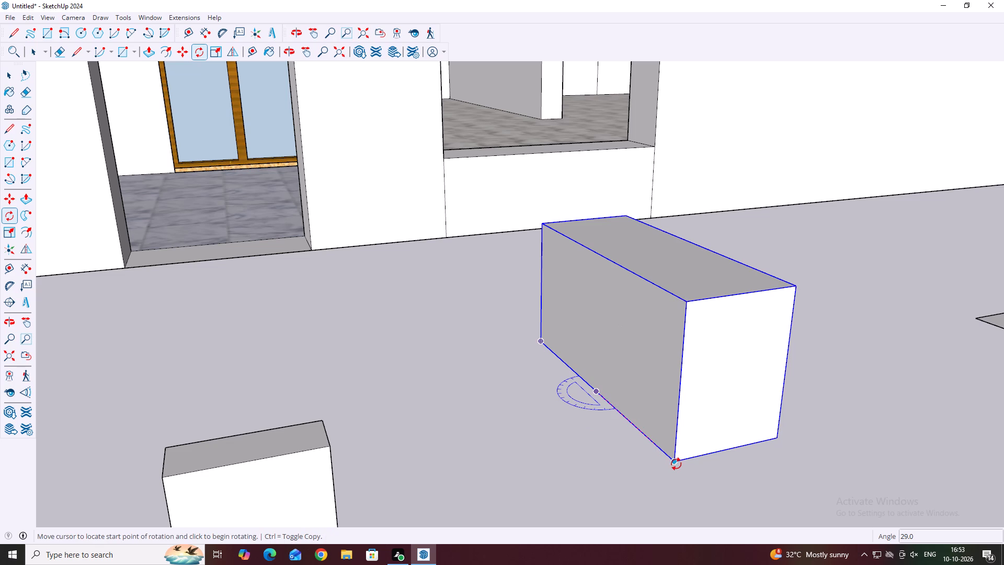
left_click(676, 464)
scroll(738, 377, "down", 2)
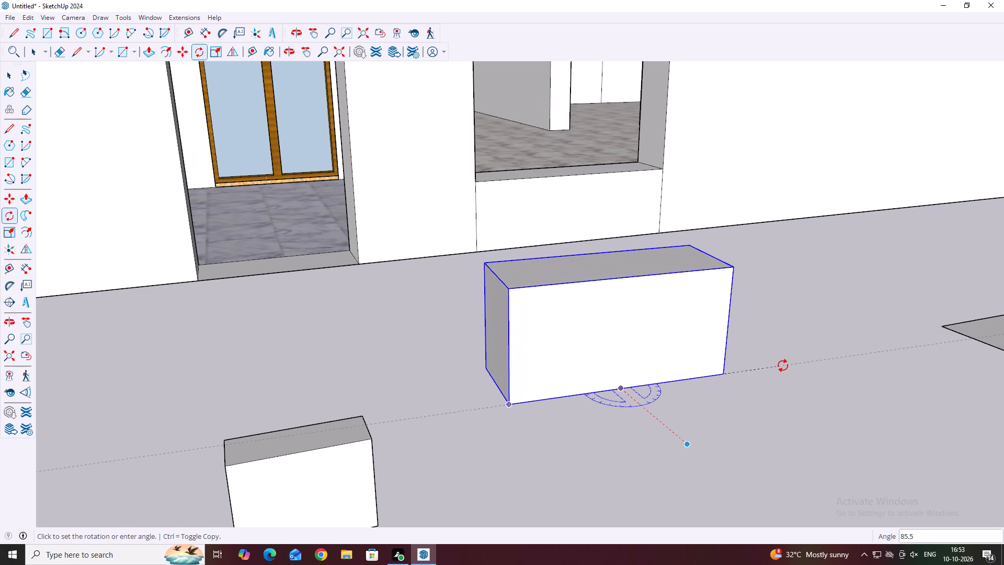
left_click(789, 360)
key("space")
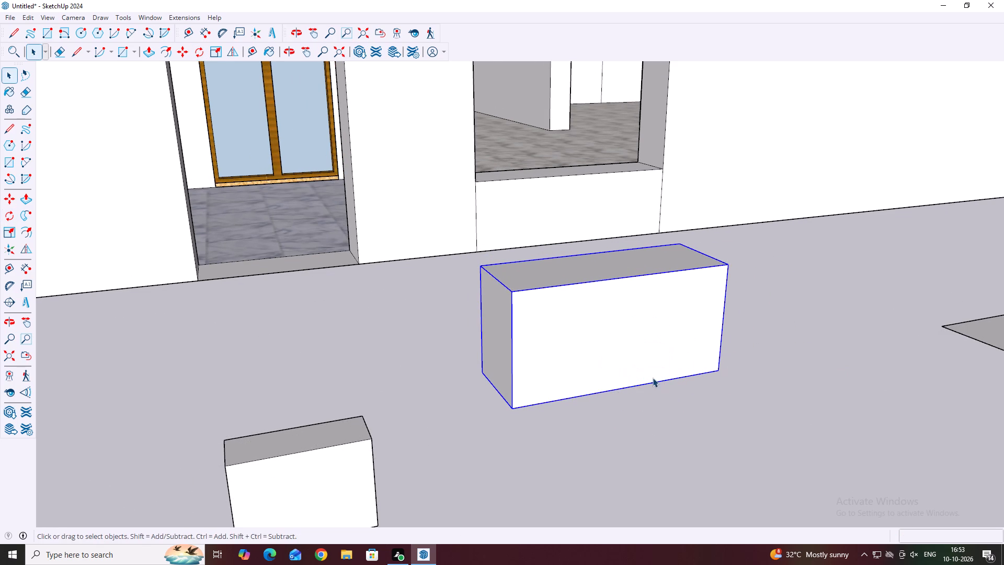
Move the rotated block by a lower corner up into the top of the narrow doorway opening in the 38' wall.
left_click(653, 378)
scroll(683, 349, "down", 4)
middle_click_drag(718, 358, 653, 360)
key("m")
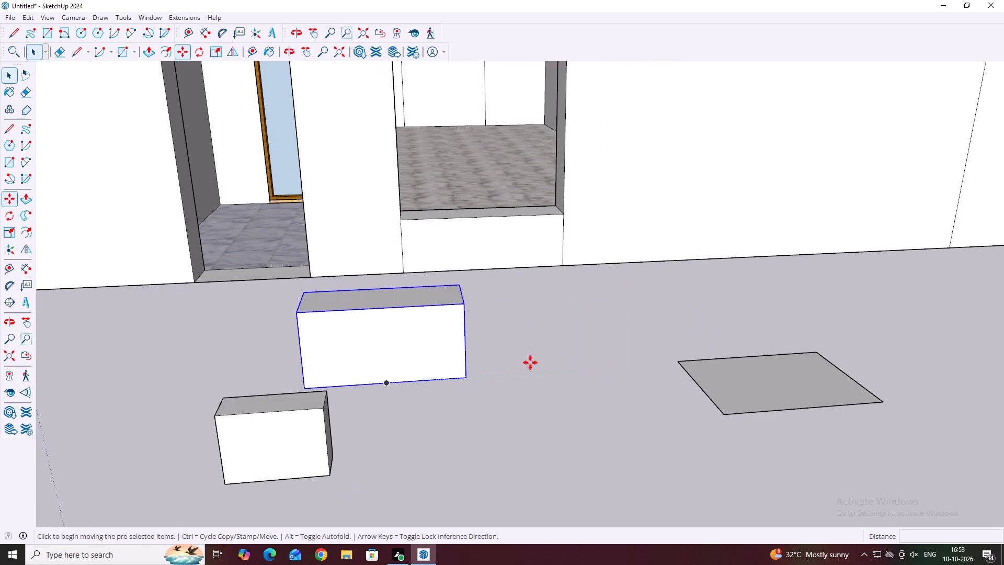
left_click(306, 387)
scroll(450, 386, "down", 10)
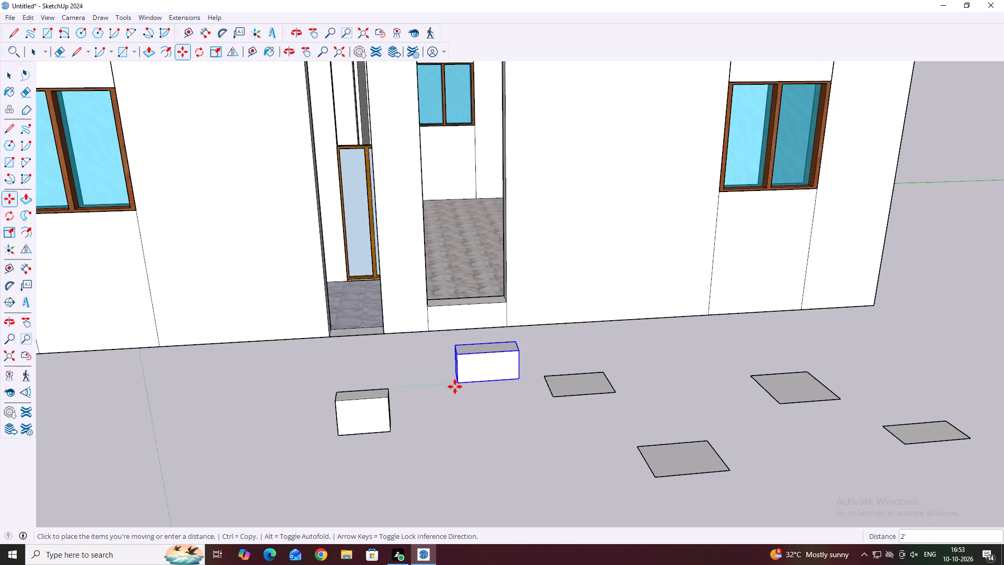
scroll(375, 199, "down", 5)
scroll(333, 125, "up", 2)
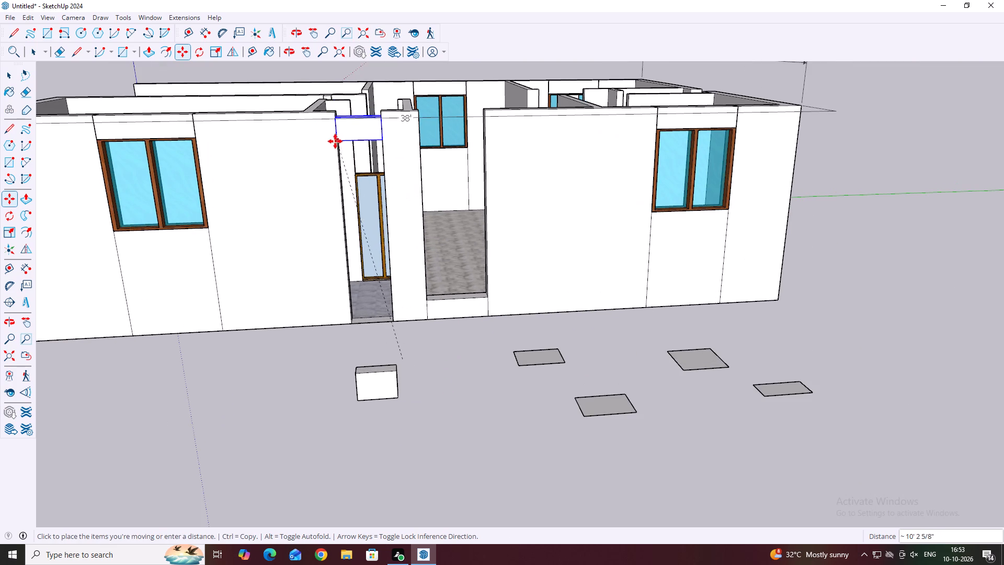
left_click(335, 141)
Move the lintel block by its top corner so it sits flush with the wall's top corner beside the narrow doorway.
middle_click_drag(391, 139, 431, 266)
scroll(367, 253, "up", 13)
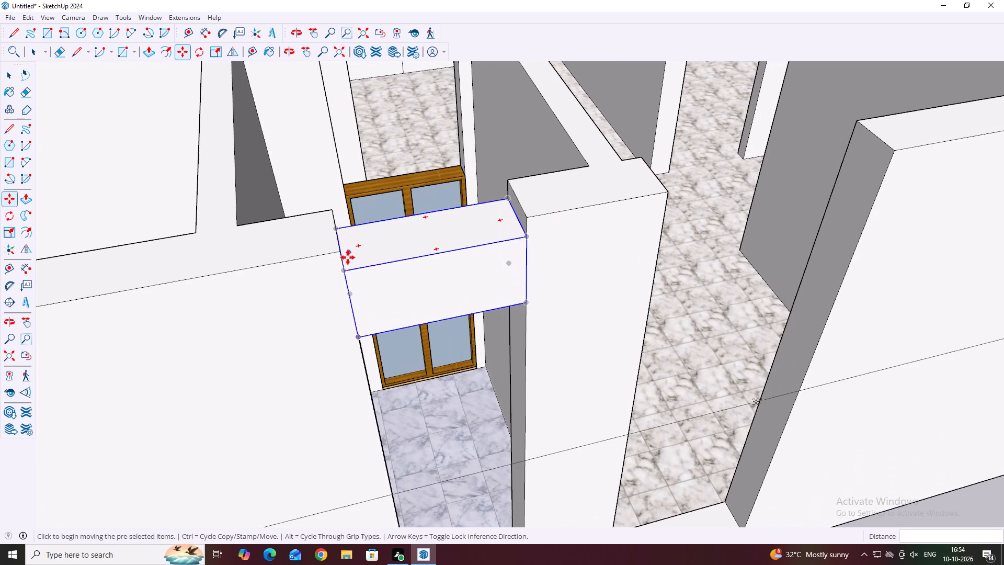
left_click(346, 267)
left_click(339, 253)
scroll(479, 259, "down", 12)
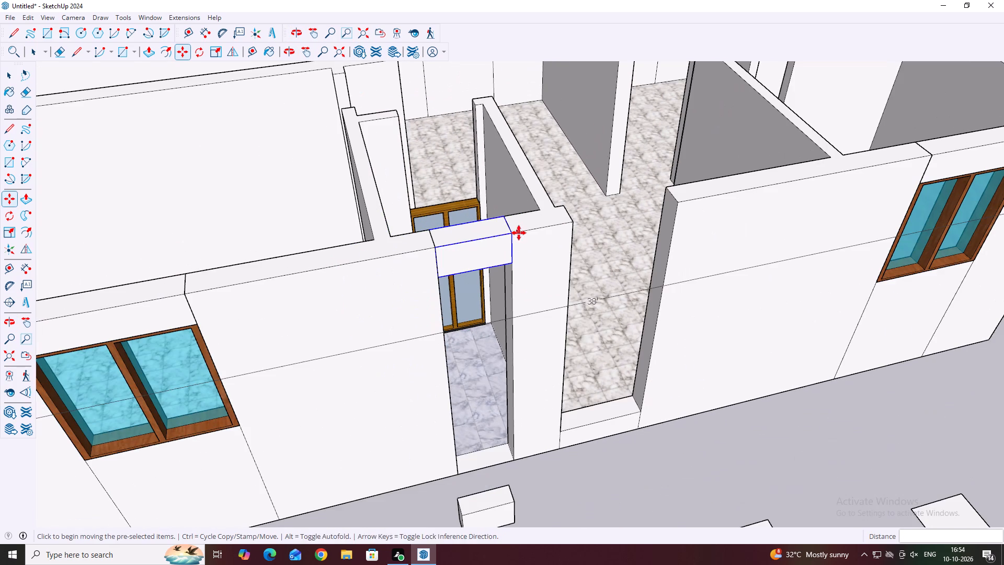
key("space")
left_click(699, 434)
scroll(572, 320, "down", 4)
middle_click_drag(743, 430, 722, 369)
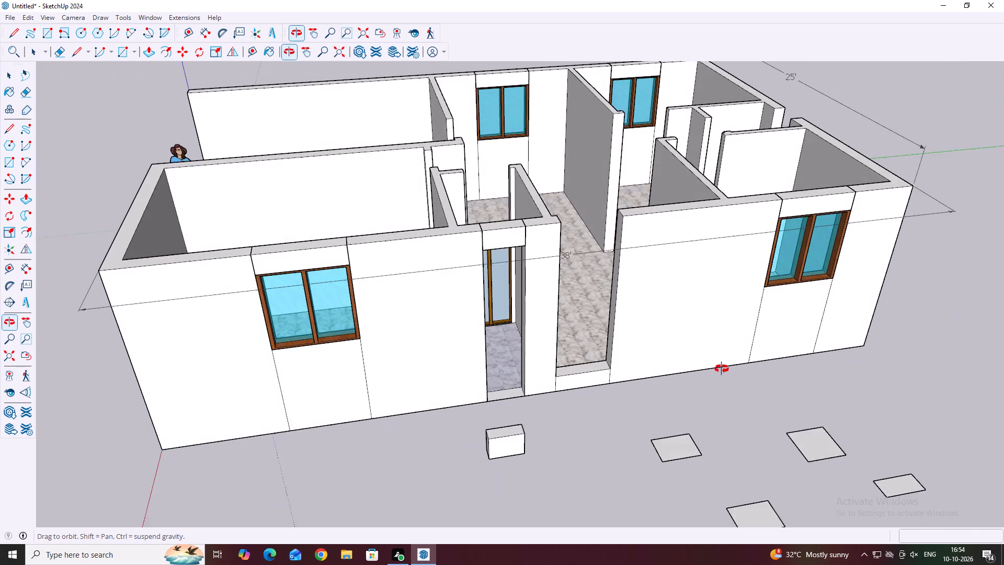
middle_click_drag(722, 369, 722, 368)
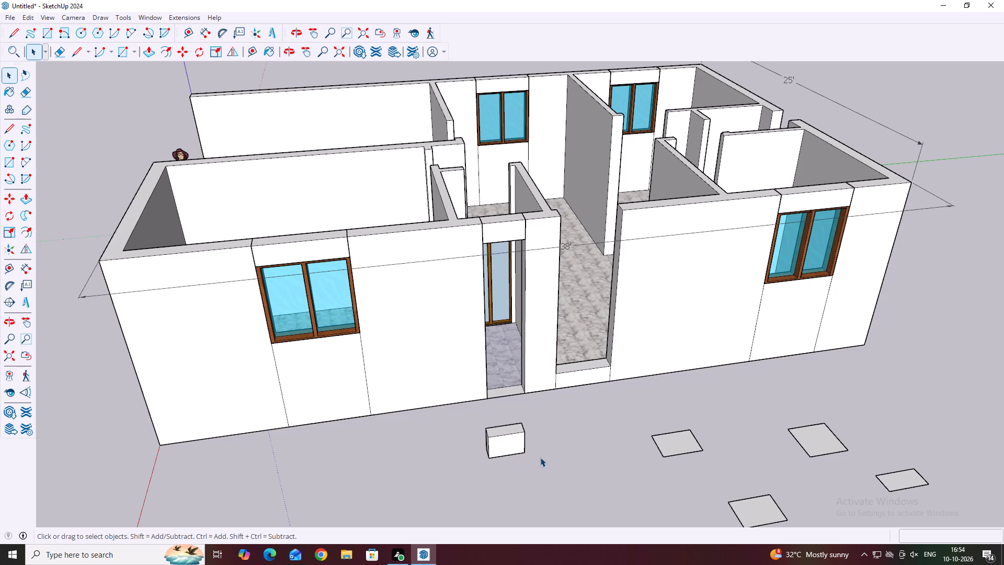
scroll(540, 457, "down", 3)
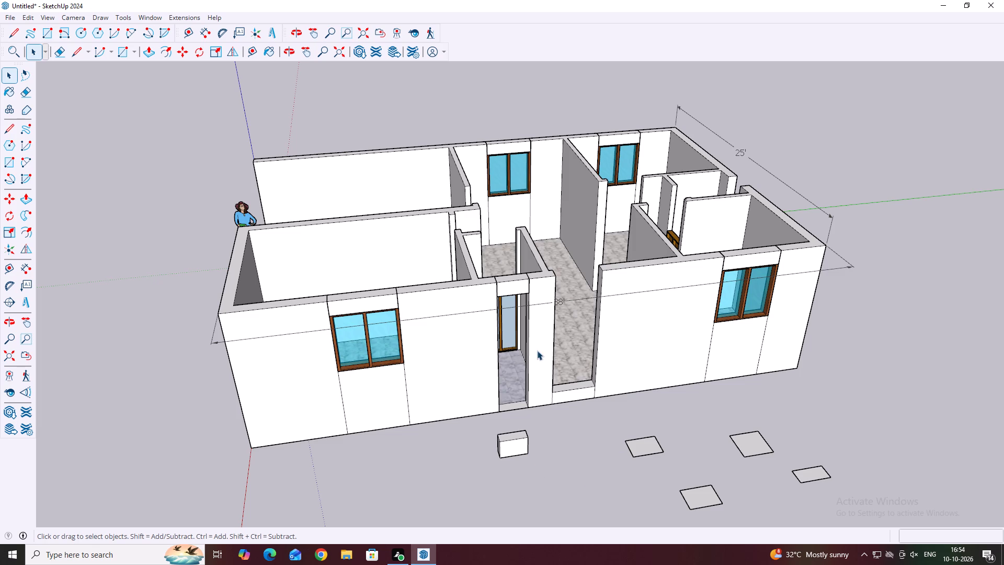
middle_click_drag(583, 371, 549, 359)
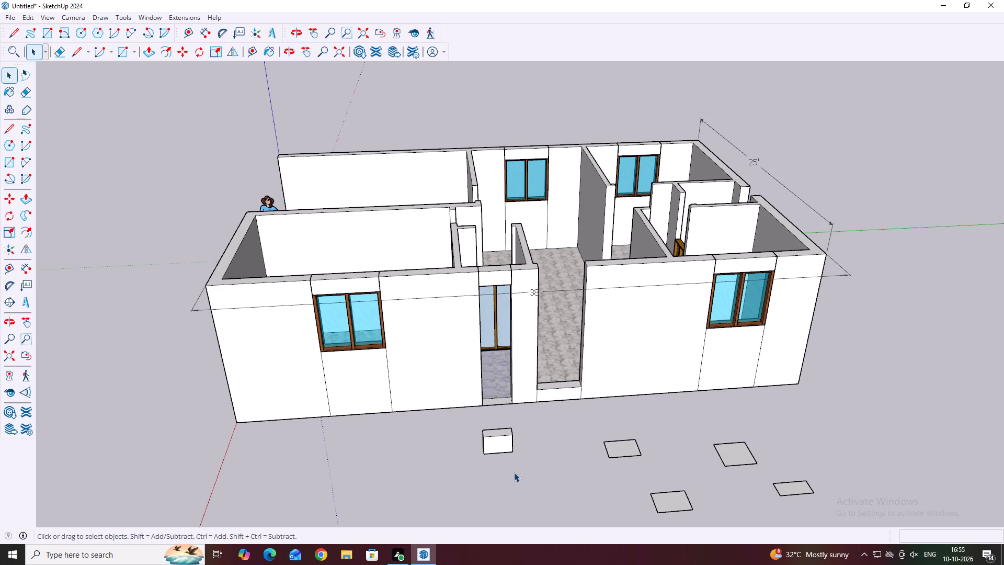
Open the remaining small block's group on the ground and delete its front and top faces, including their shared edge.
scroll(499, 472, "up", 2)
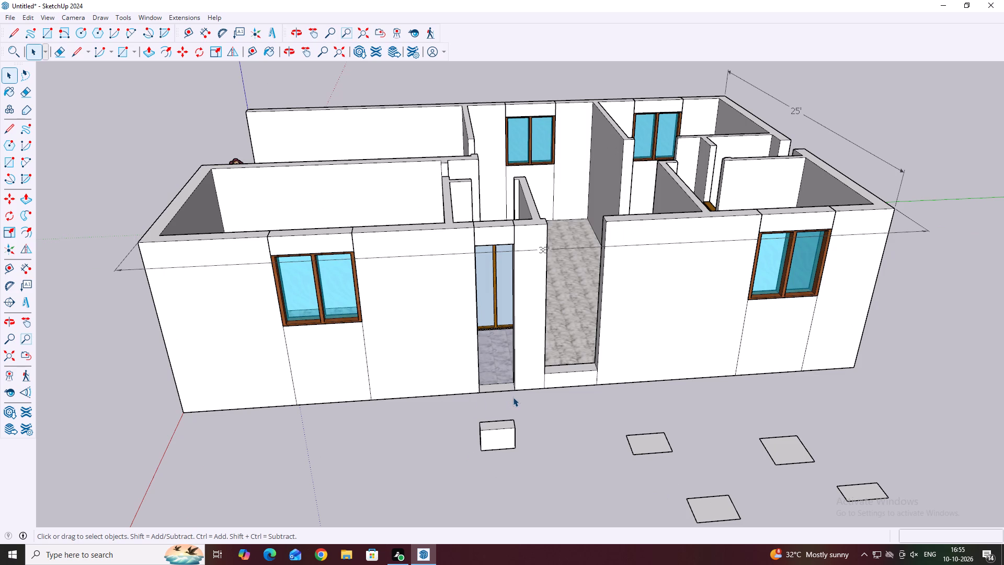
middle_click_drag(481, 444, 482, 389)
scroll(505, 443, "up", 2)
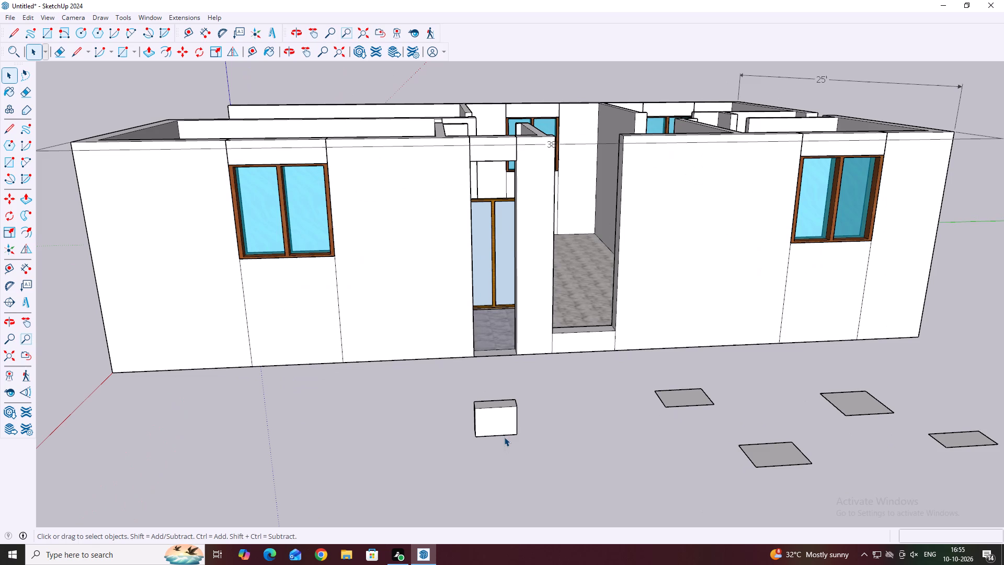
scroll(491, 424, "up", 2)
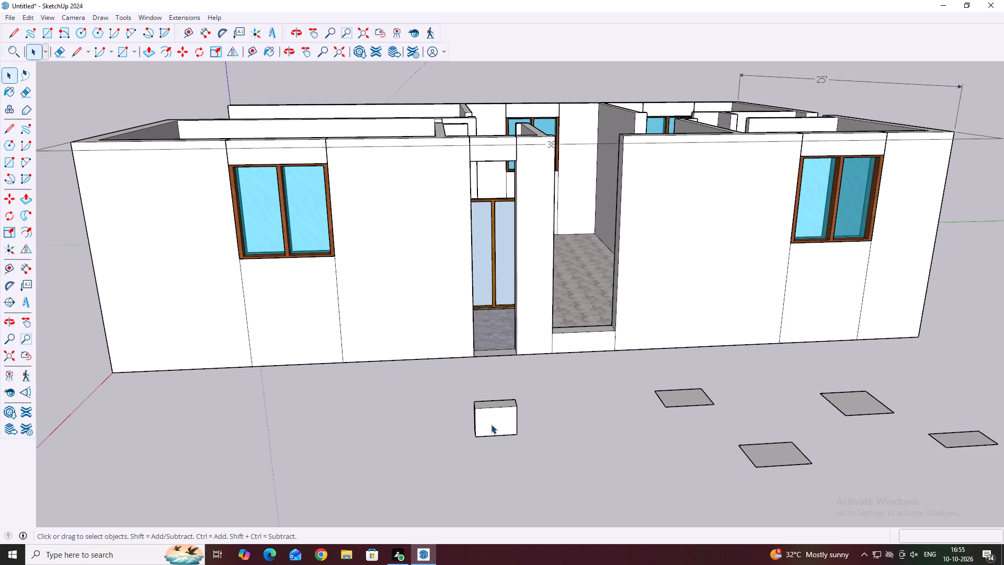
scroll(487, 413, "up", 3)
left_click(487, 413)
double_click(486, 420)
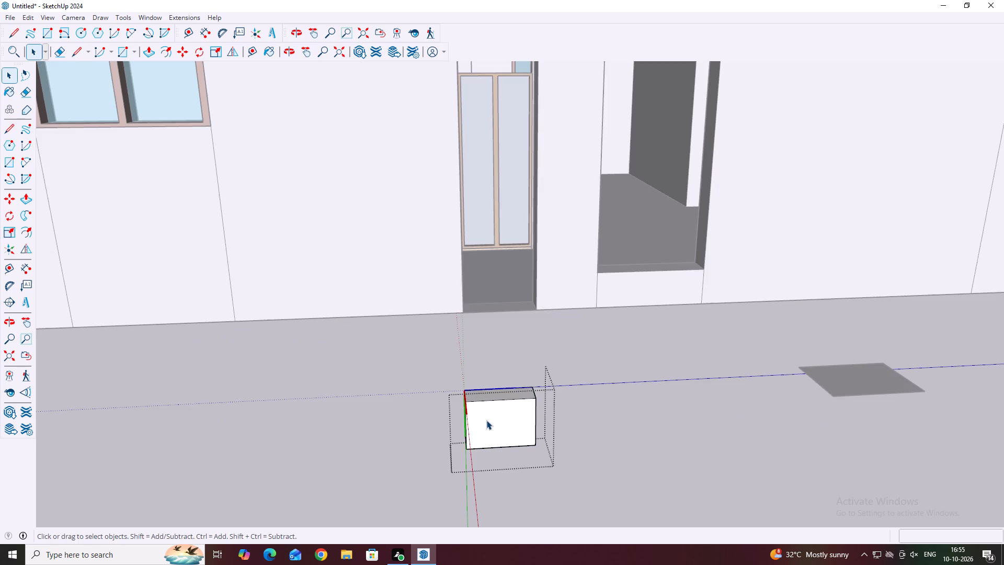
right_click(485, 416)
left_click(489, 420)
left_click(490, 421)
left_click(488, 400)
scroll(489, 400, "up", 3)
key("Delete")
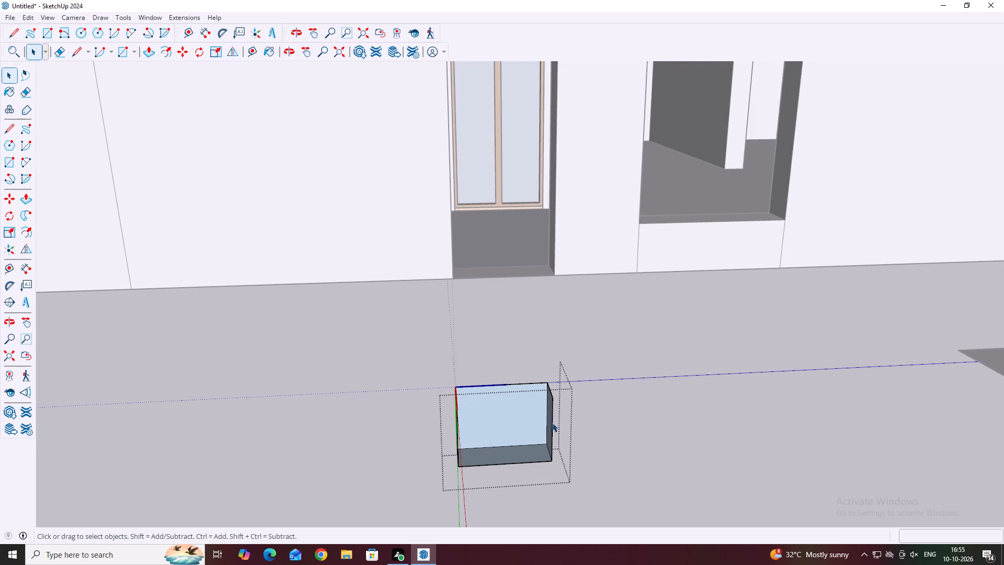
Delete the open block's end face nearest the flat rectangles, its bottom face and the leftover bottom edges.
left_click(553, 423)
key("Delete")
left_click(542, 460)
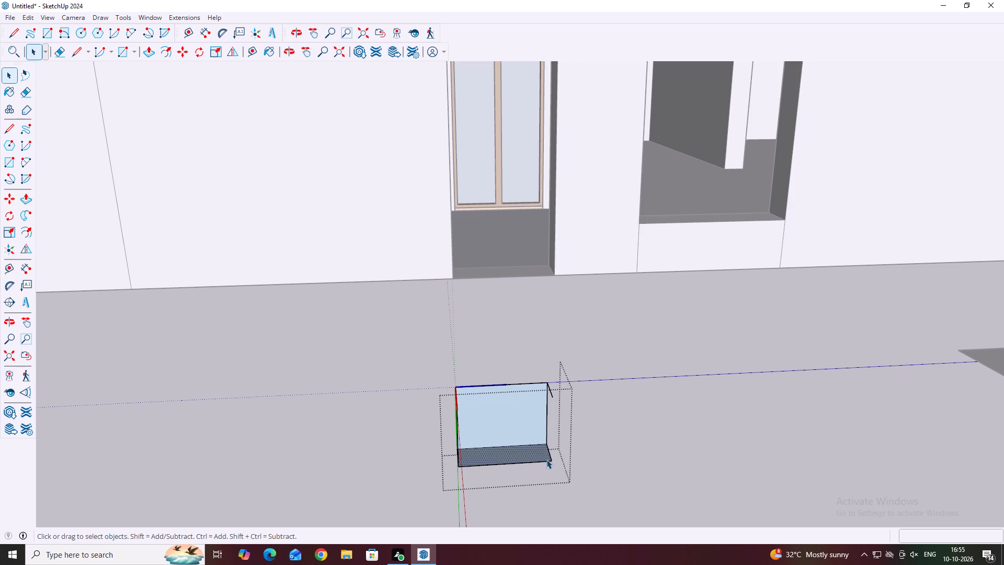
key("Delete")
left_click(548, 455)
key("Delete")
left_click(543, 459)
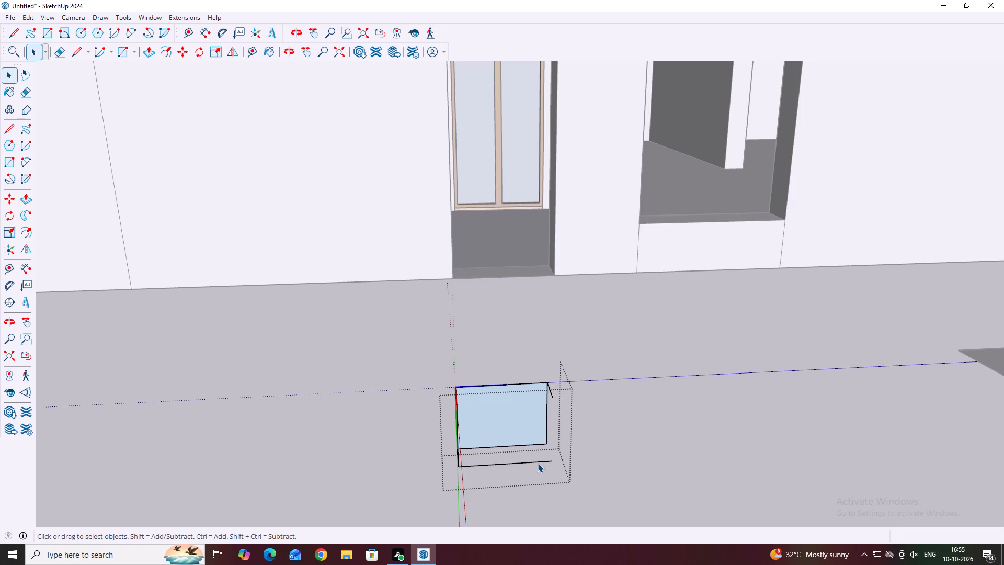
left_click(538, 463)
key("Delete")
Delete the opposite end face's short bottom edge and outer vertical edge, leaving only the back face standing.
middle_click_drag(463, 434, 554, 406)
scroll(463, 434, "up", 1)
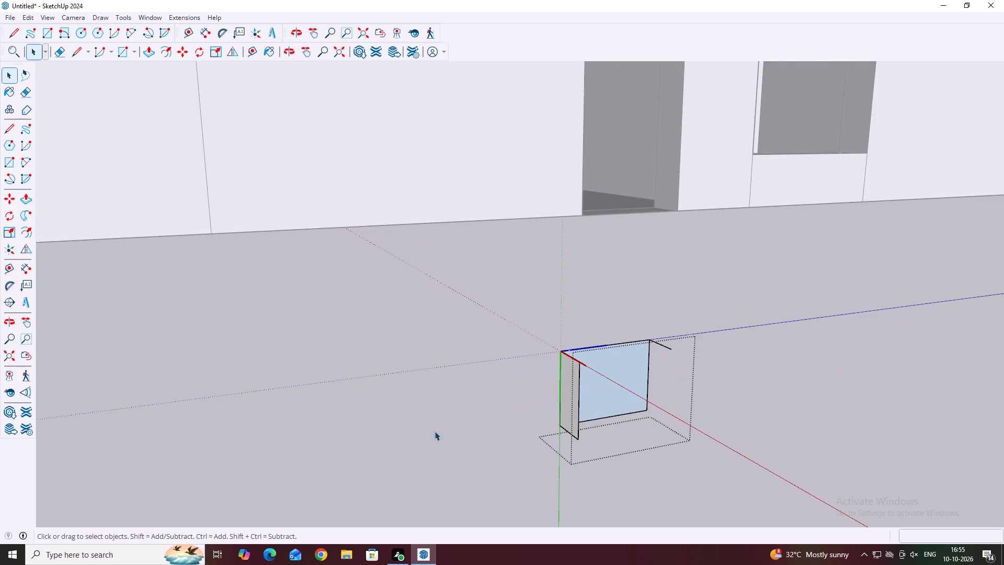
middle_click_drag(472, 446, 551, 436)
scroll(719, 395, "up", 3)
left_click(714, 409)
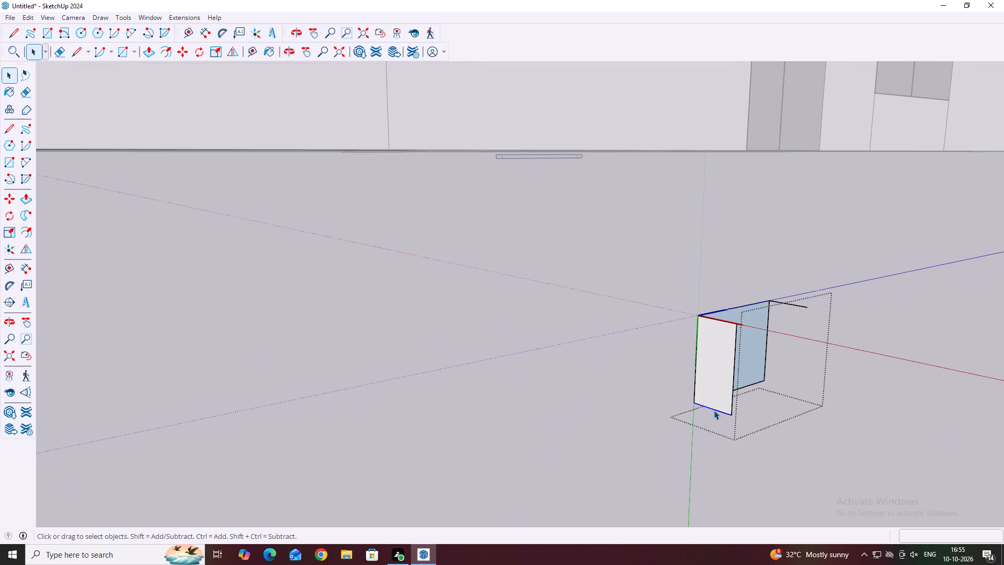
key("Delete")
left_click(734, 382)
key("Delete")
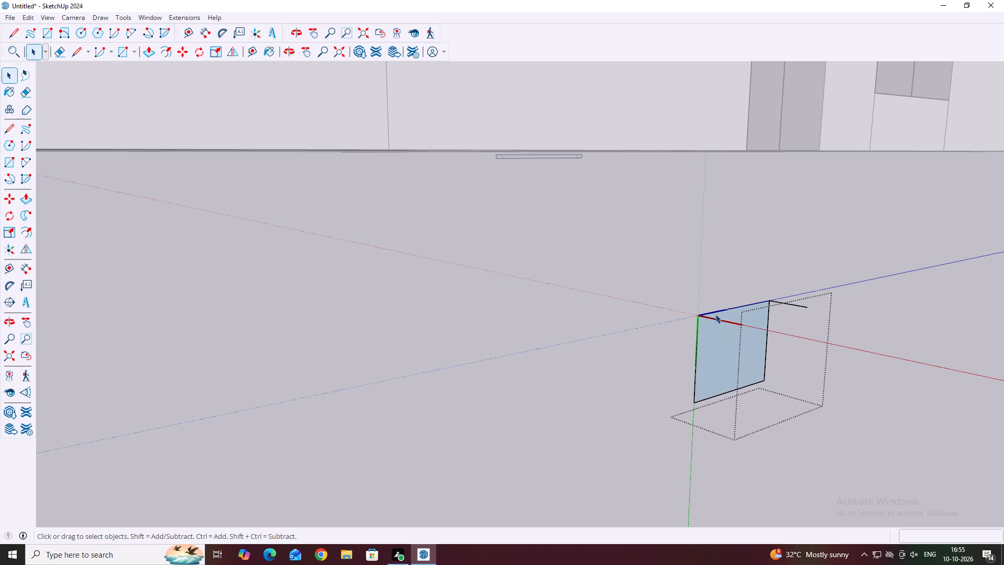
Delete the two loose edges at the top corners of the upright face and leave the group.
middle_click_drag(759, 321, 600, 321)
middle_click_drag(614, 341, 699, 343)
scroll(699, 334, "up", 3)
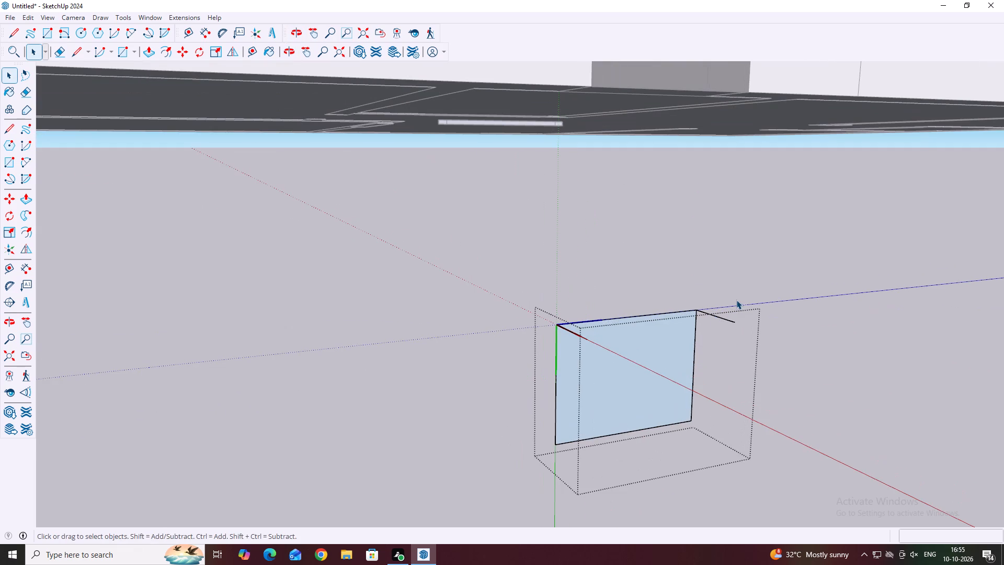
left_click_drag(736, 300, 724, 334)
key("Delete")
middle_click_drag(659, 320, 542, 352)
middle_click_drag(380, 354, 333, 335)
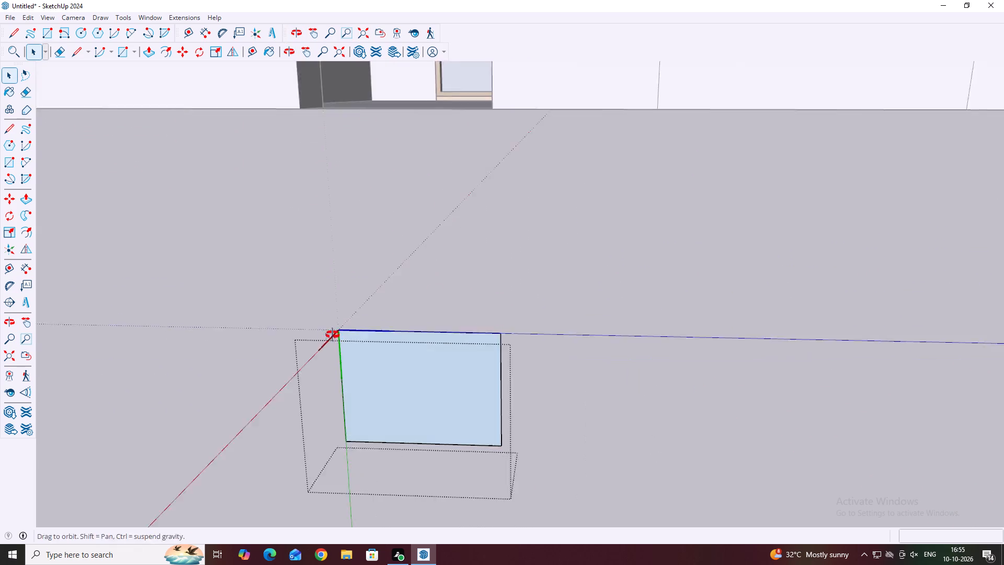
middle_click_drag(333, 335, 322, 331)
middle_click_drag(362, 357, 325, 343)
scroll(224, 274, "up", 7)
left_click_drag(238, 308, 212, 277)
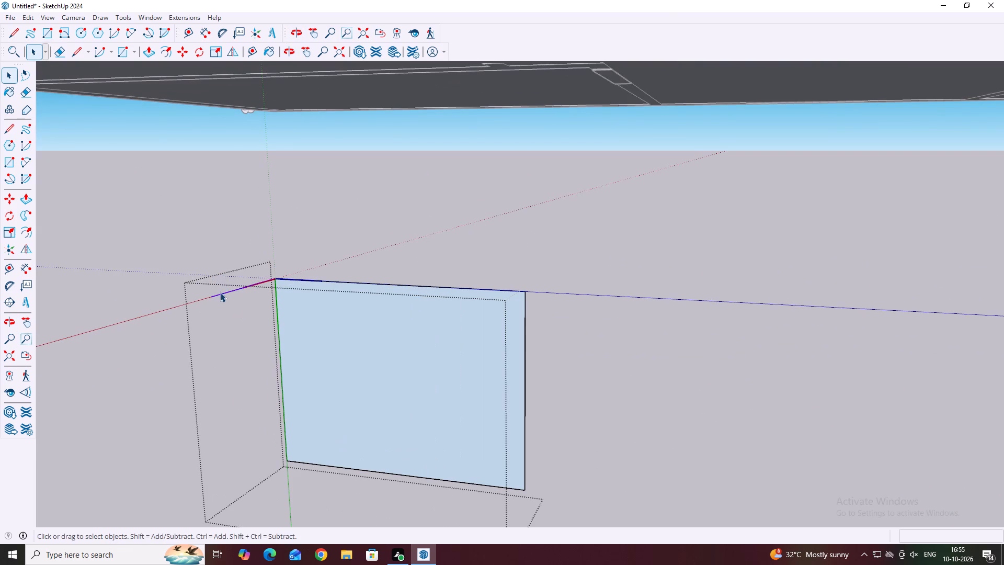
key("Delete")
scroll(354, 352, "down", 3)
left_click(564, 329)
scroll(284, 304, "down", 4)
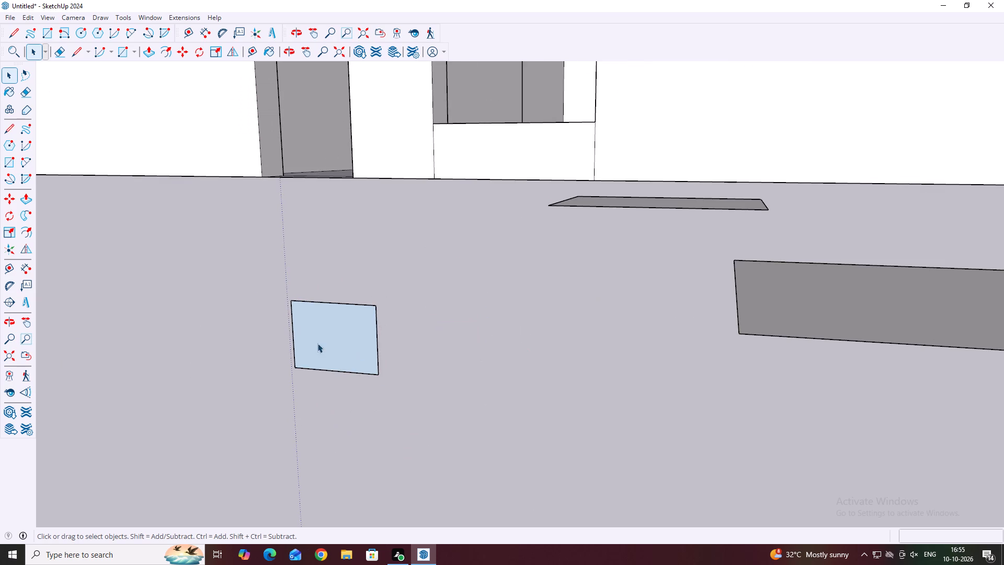
Examine the remaining upright panel on the ground beside the 38' wall from several angles.
left_click(317, 343)
middle_click_drag(405, 334, 480, 319)
right_click(495, 315)
left_click(445, 347)
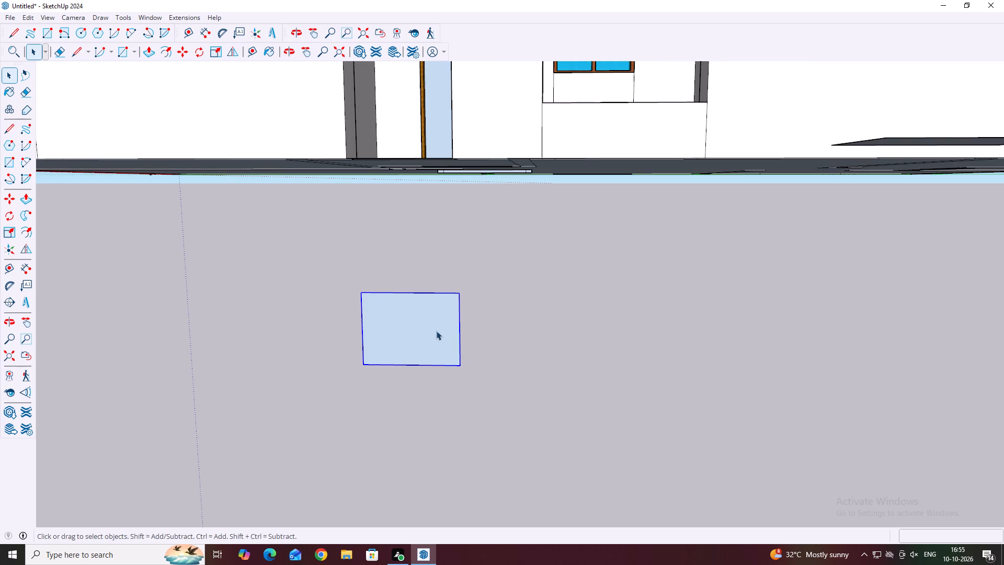
middle_click_drag(454, 329, 552, 344)
scroll(561, 344, "down", 1)
middle_click_drag(395, 344, 589, 367)
middle_click_drag(416, 360, 680, 378)
scroll(485, 364, "down", 3)
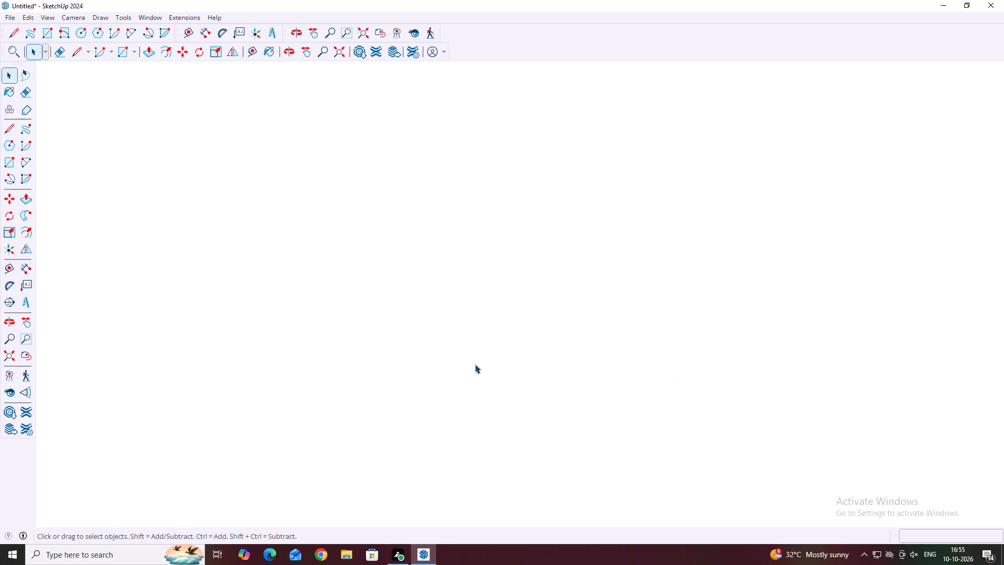
scroll(475, 364, "down", 20)
scroll(475, 364, "down", 20)
middle_click(483, 309)
middle_click(483, 309)
middle_click(482, 281)
middle_click(482, 281)
middle_click(478, 275)
middle_click_drag(631, 265, 584, 285)
middle_click_drag(709, 257, 614, 336)
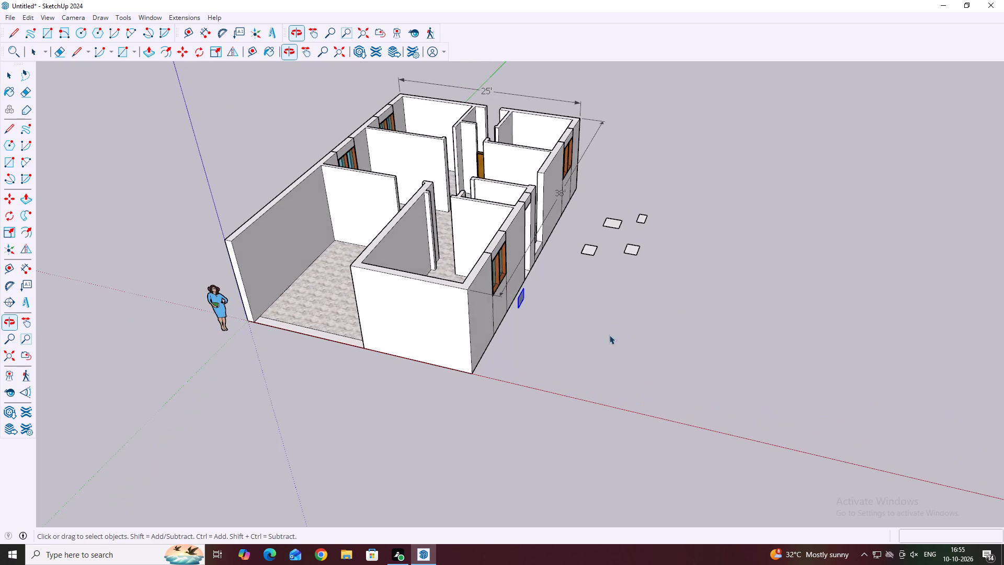
middle_click_drag(648, 300, 611, 315)
scroll(505, 308, "up", 2)
middle_click_drag(576, 284, 516, 295)
scroll(516, 297, "up", 3)
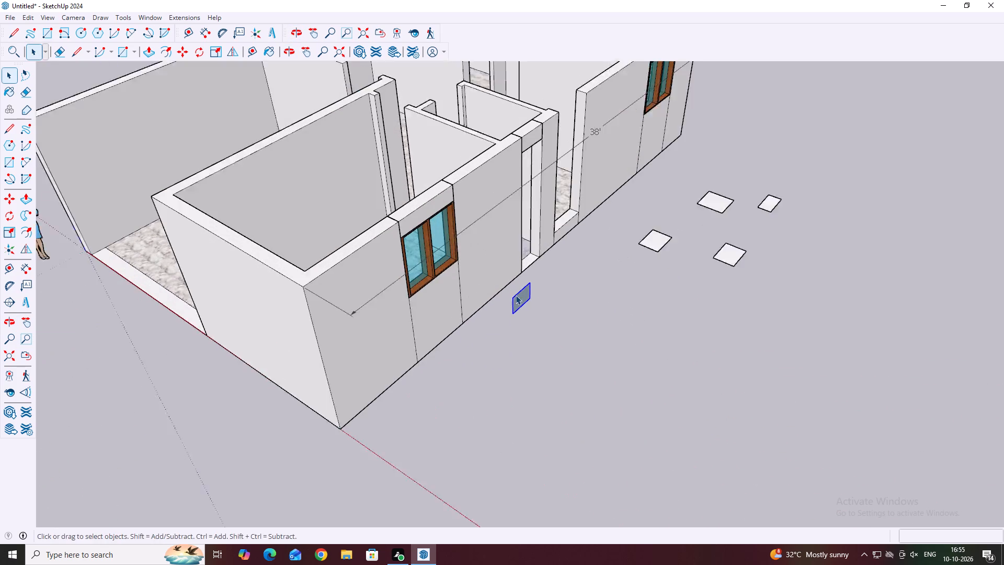
scroll(516, 295, "up", 1)
left_click(585, 302)
Open the upright panel's group, reverse its face and leave the group.
middle_click_drag(613, 302, 511, 307)
scroll(511, 304, "up", 3)
left_click(523, 300)
double_click(524, 298)
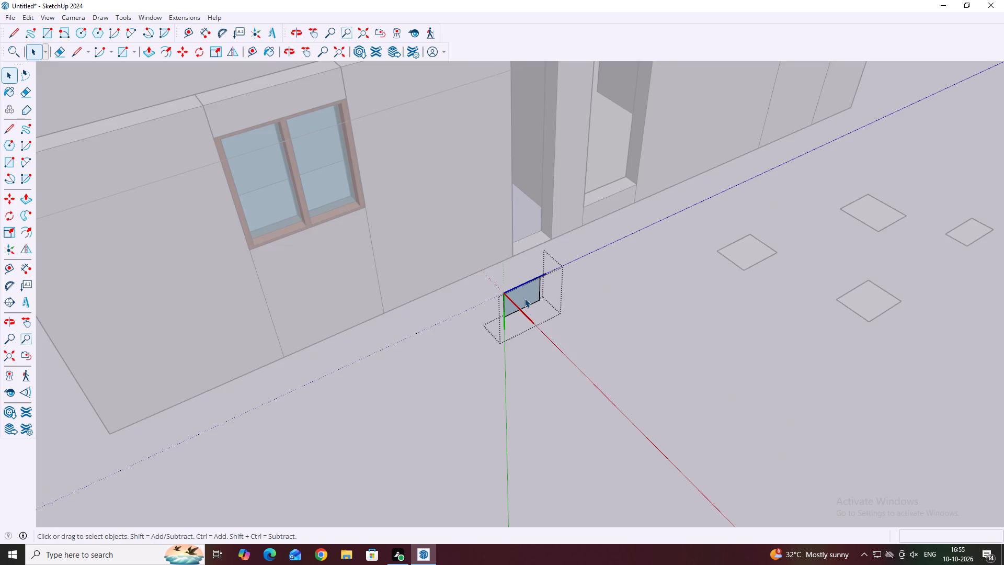
right_click(527, 297)
left_click(578, 409)
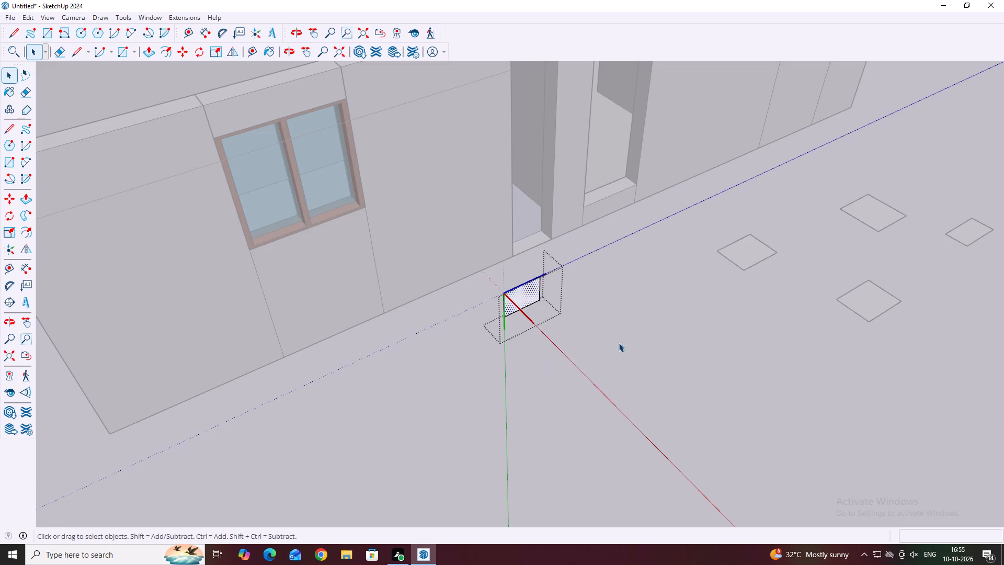
left_click(637, 339)
Open the materials browser at the Wood collection, with the upright panel in close view.
middle_click_drag(580, 332, 476, 321)
scroll(501, 301, "up", 2)
middle_click_drag(603, 351, 545, 306)
scroll(541, 302, "up", 1)
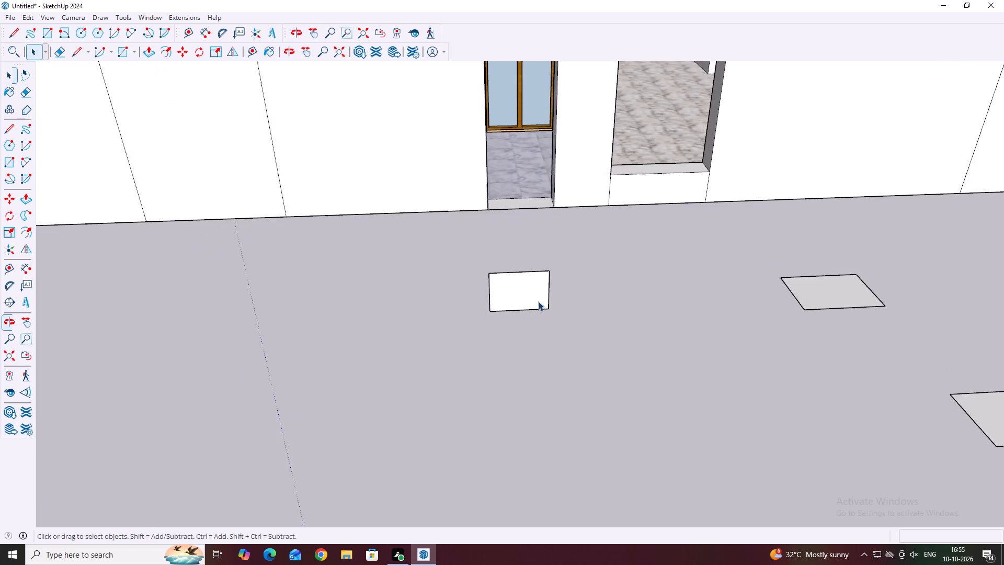
scroll(538, 301, "up", 4)
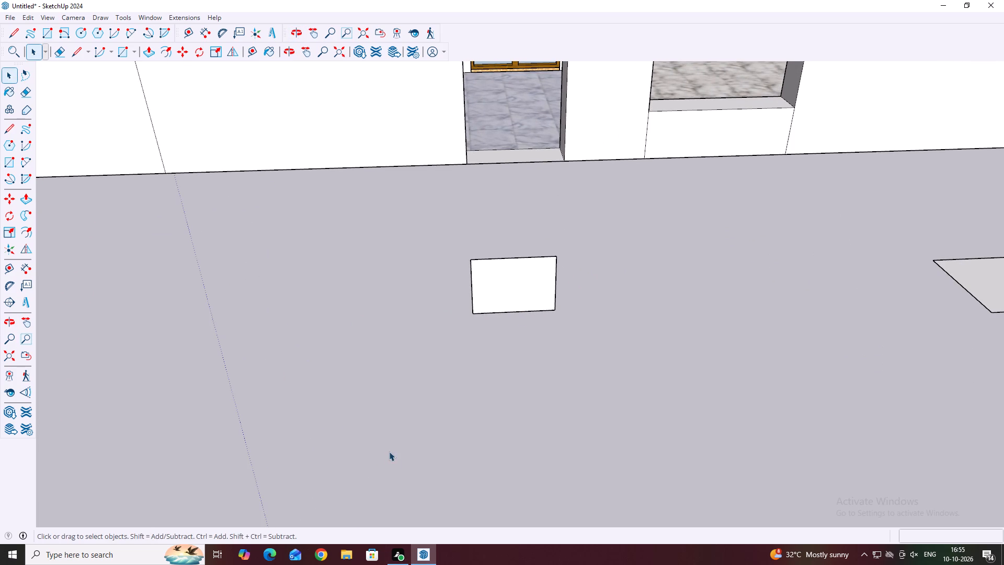
key("b")
key("space")
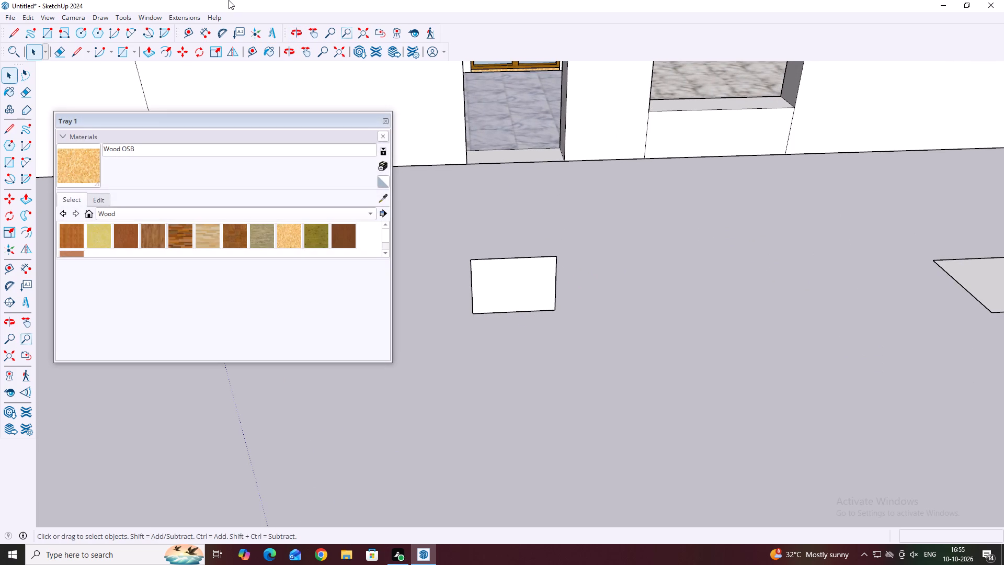
left_click(164, 211)
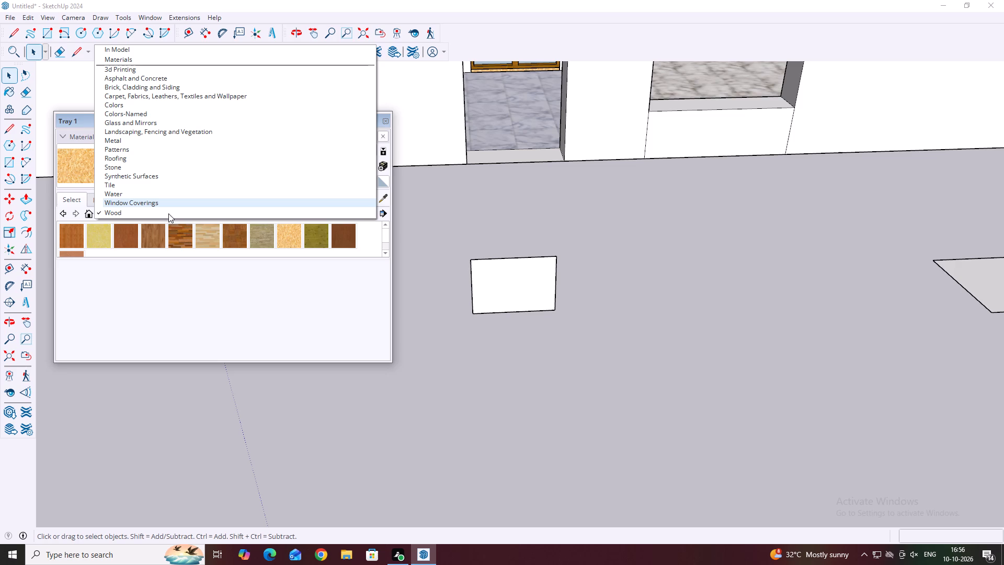
key("Escape")
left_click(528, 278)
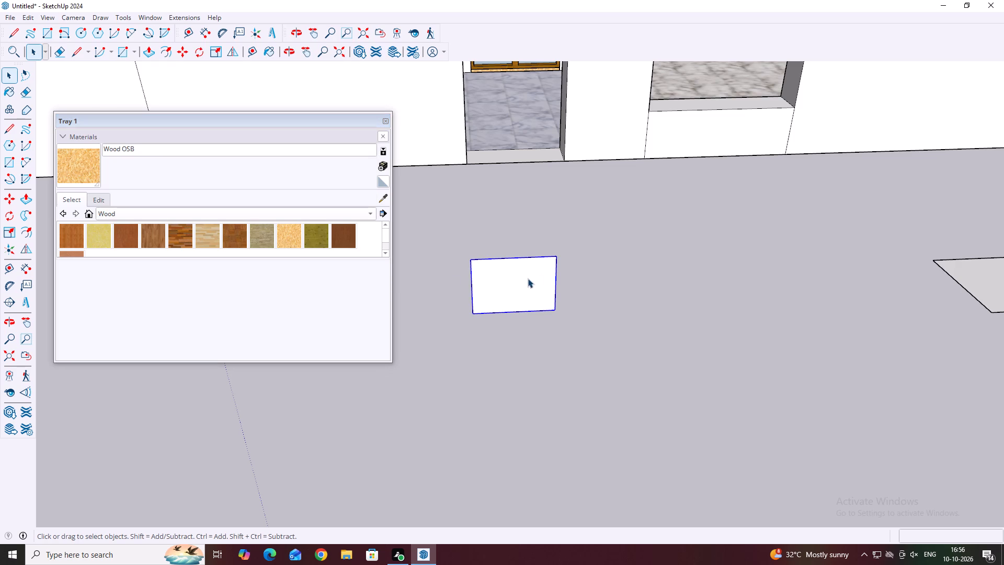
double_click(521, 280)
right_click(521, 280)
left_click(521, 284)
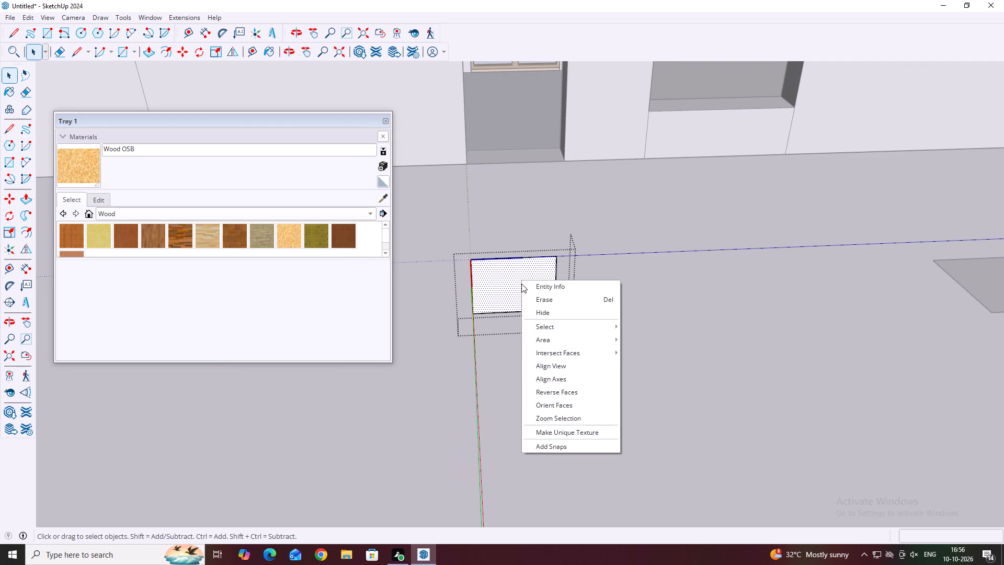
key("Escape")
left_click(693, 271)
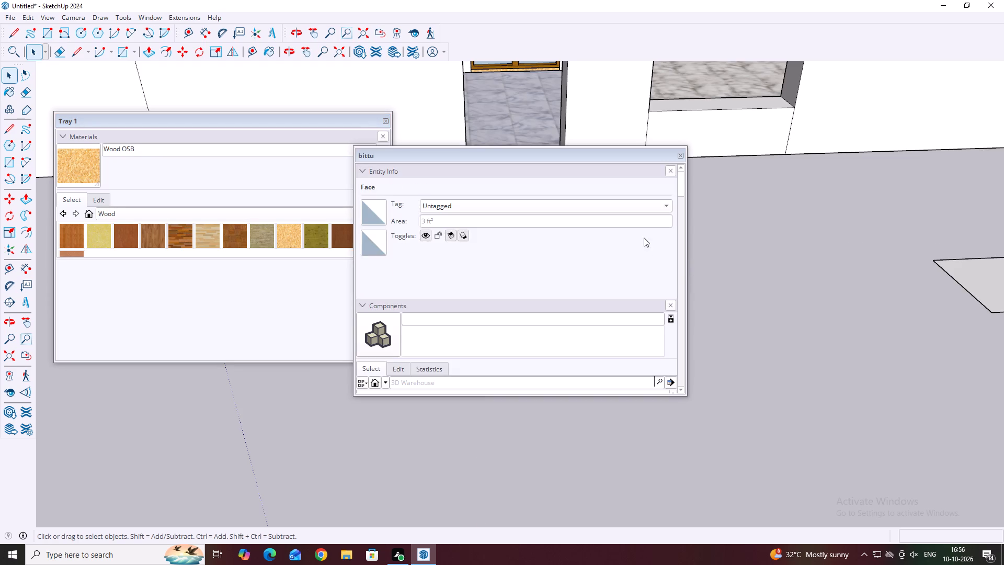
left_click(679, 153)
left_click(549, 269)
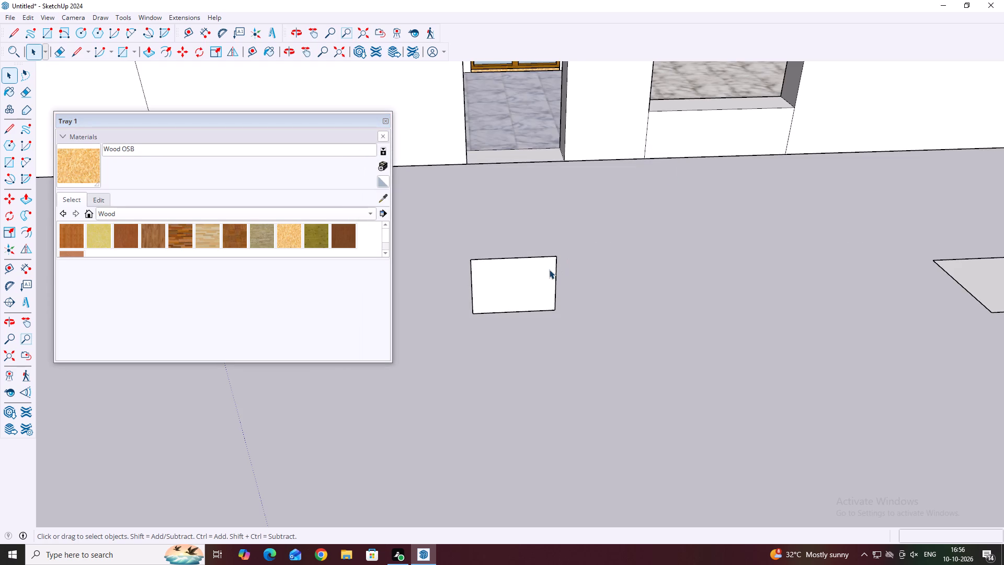
Inside the upright panel's group, offset the face's outline inward by 1 inch to form a border.
left_click(540, 274)
double_click(538, 274)
left_click(537, 274)
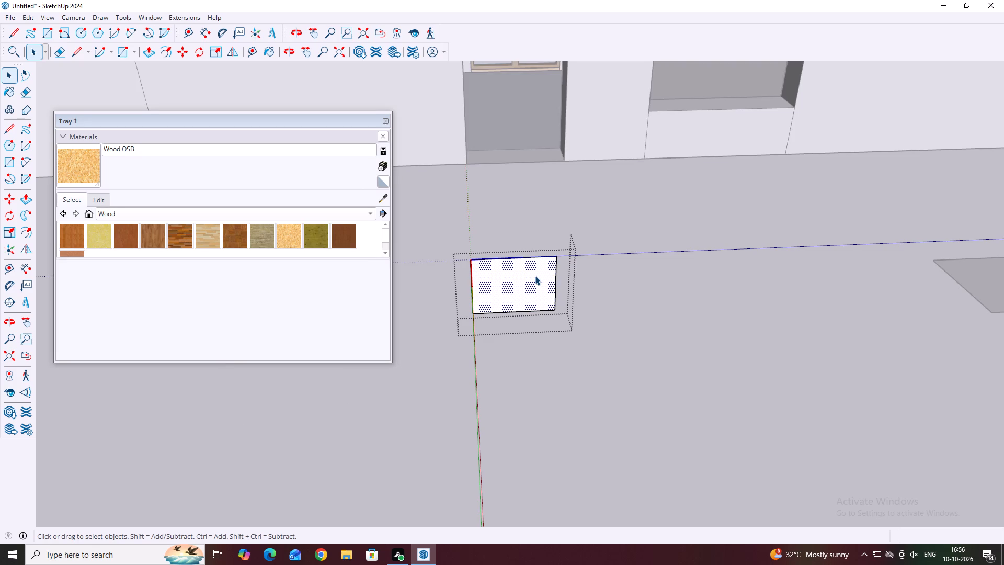
key("f")
scroll(506, 264, "up", 2)
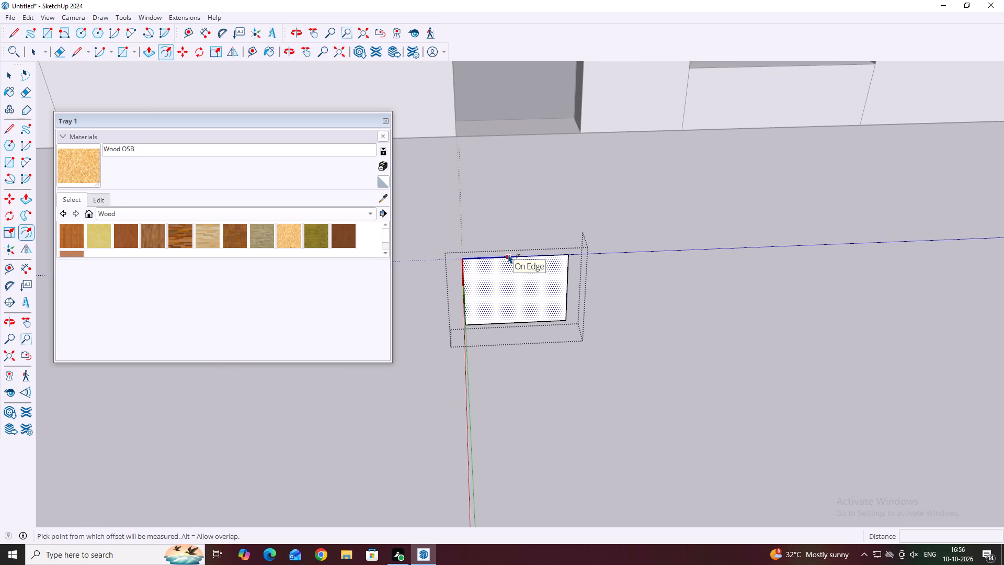
left_click(508, 254)
key("1")
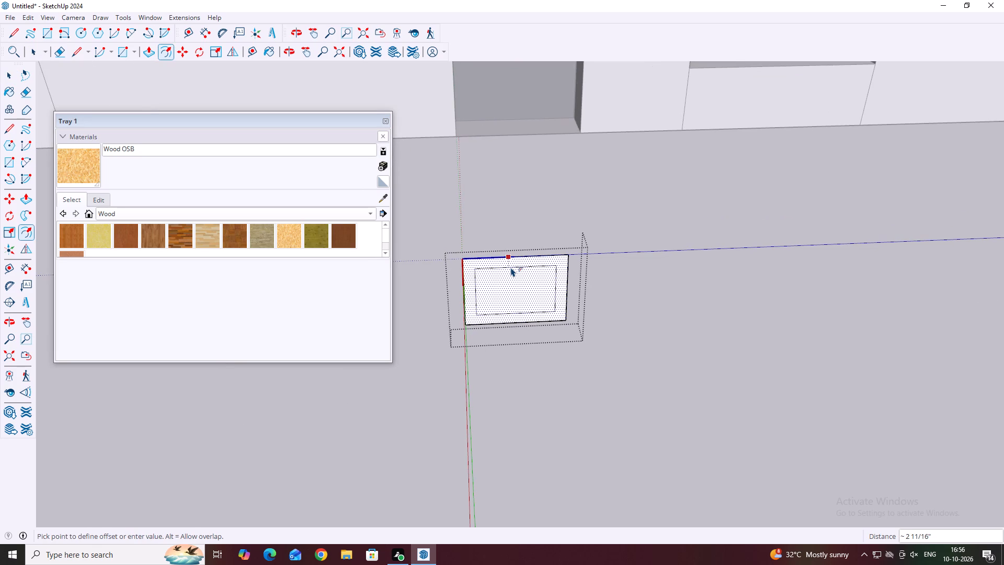
key("Return")
key("space")
scroll(540, 296, "up", 4)
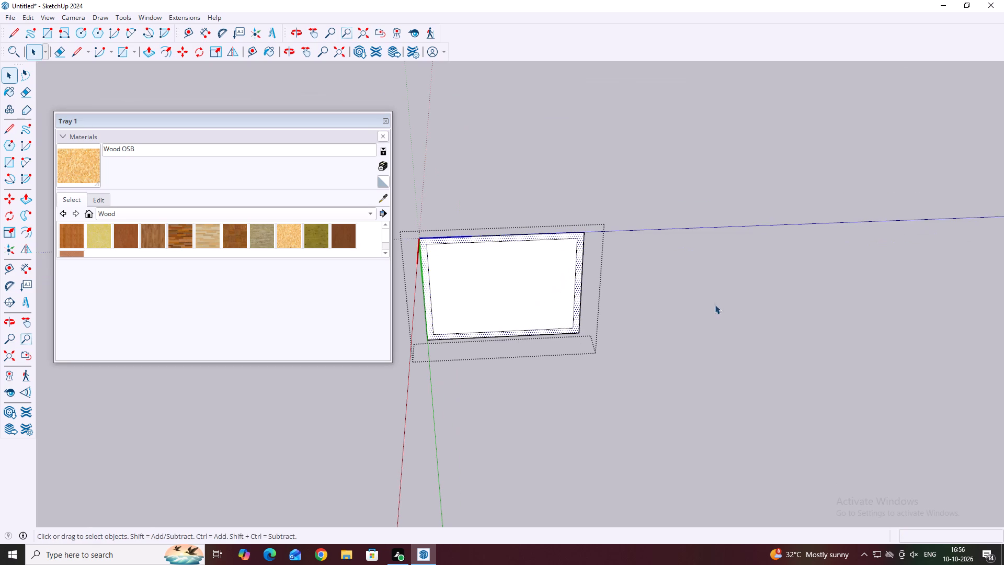
Push/Pull the panel's border face 4.5 inches backward, toward the house wall.
left_click_drag(751, 304, 741, 307)
middle_click_drag(908, 362, 875, 343)
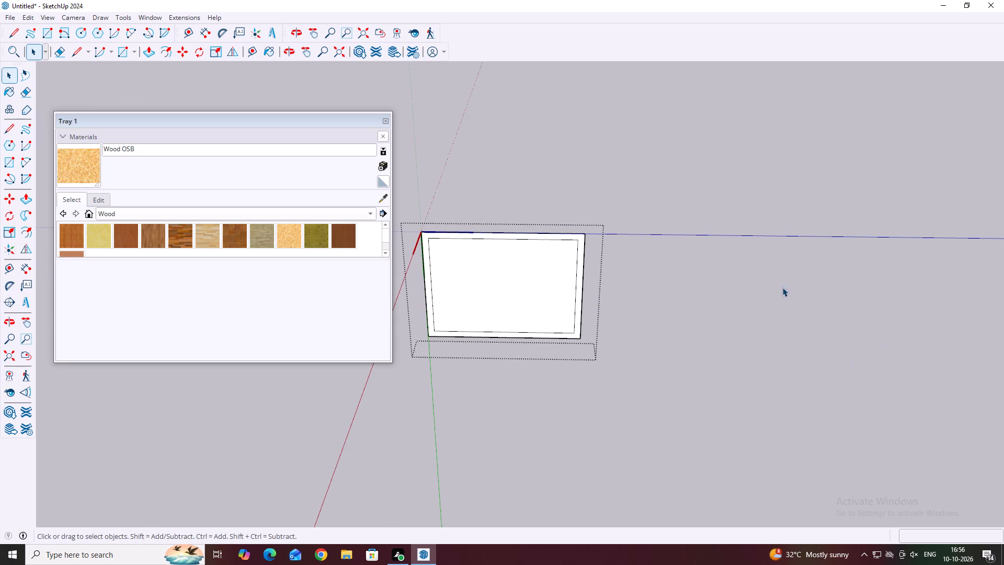
scroll(598, 242, "up", 3)
left_click(581, 241)
scroll(713, 240, "down", 5)
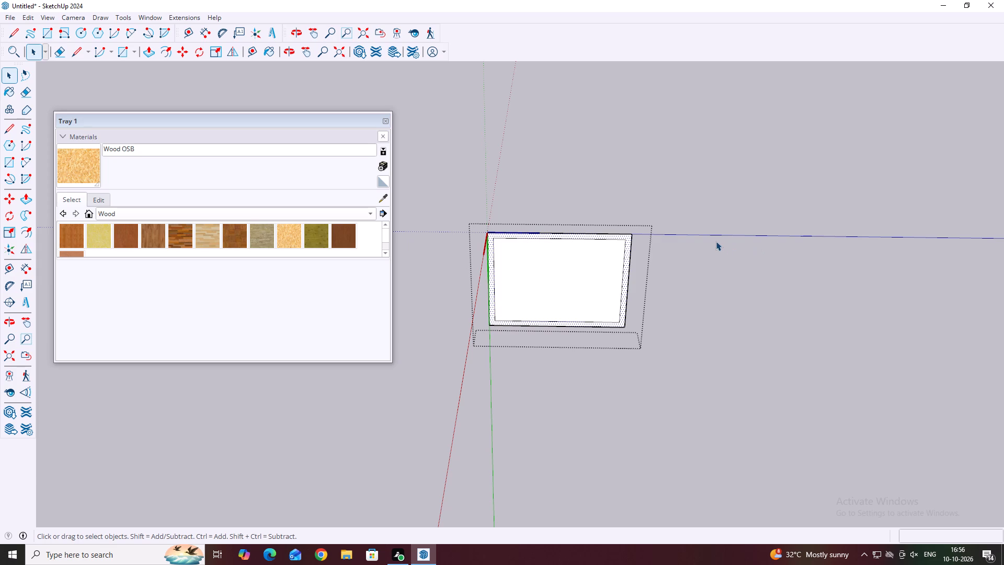
scroll(643, 242, "up", 4)
key("p")
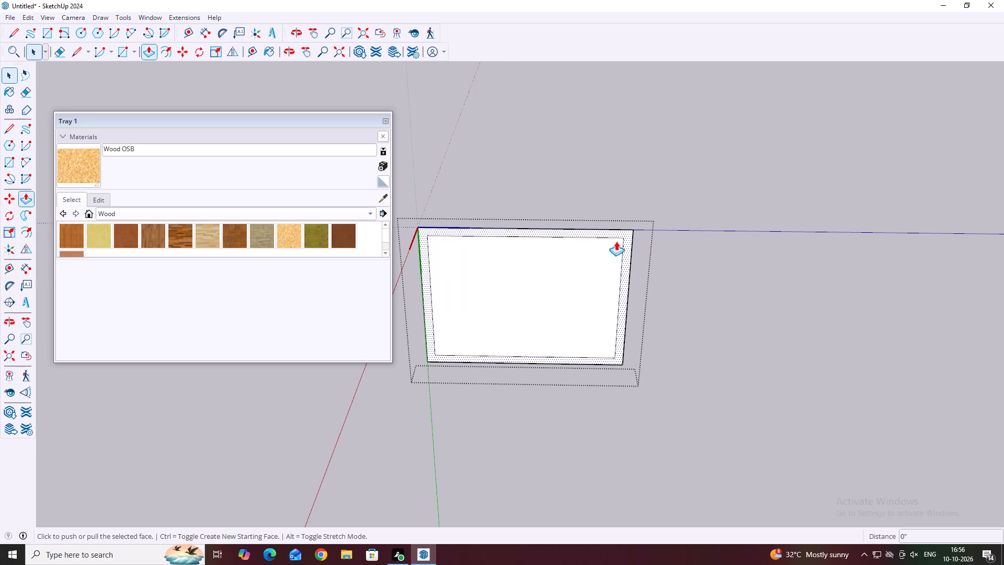
scroll(619, 238, "up", 5)
left_click(632, 234)
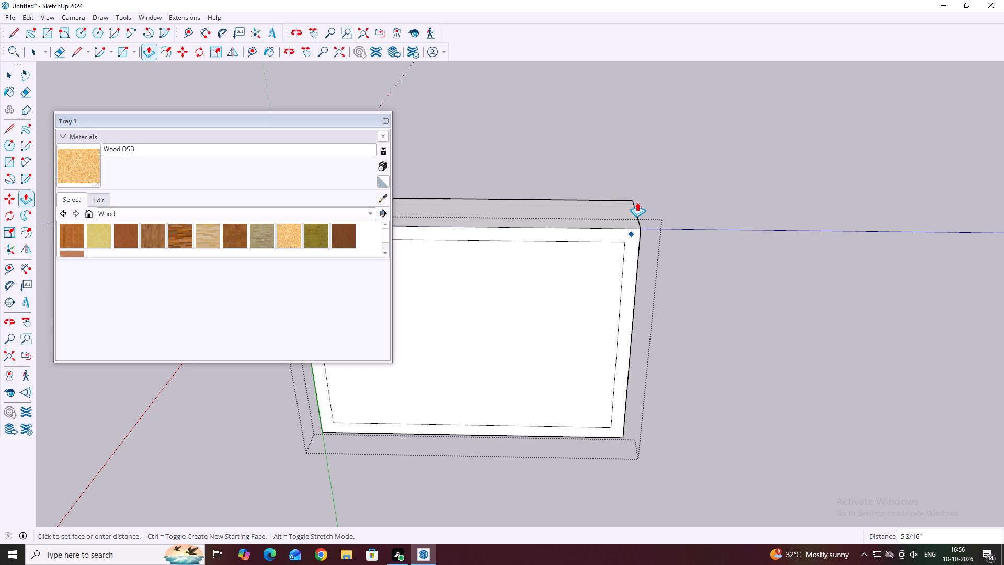
type("4.5")
key("Return")
Pull the panel's front border face 4.5 inches outward around the recessed panel and leave the group.
scroll(635, 246, "up", 2)
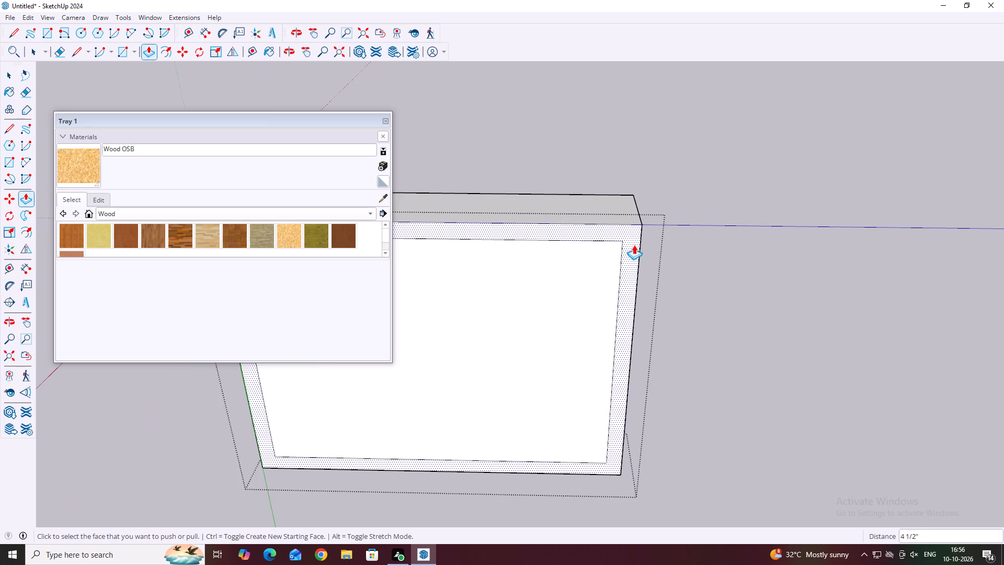
left_click(632, 230)
scroll(642, 276, "down", 3)
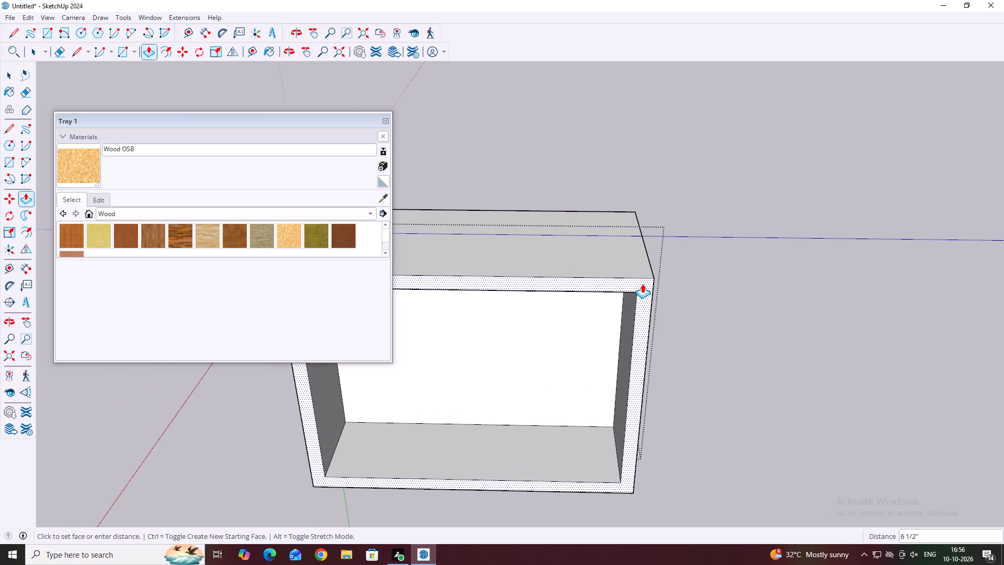
type("4.5")
key("Return")
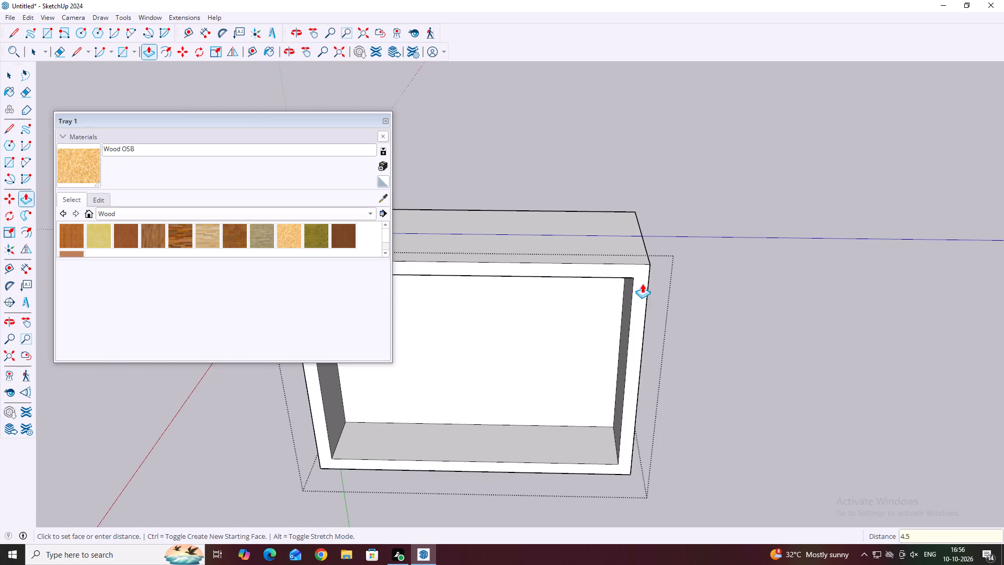
key("space")
left_click(755, 388)
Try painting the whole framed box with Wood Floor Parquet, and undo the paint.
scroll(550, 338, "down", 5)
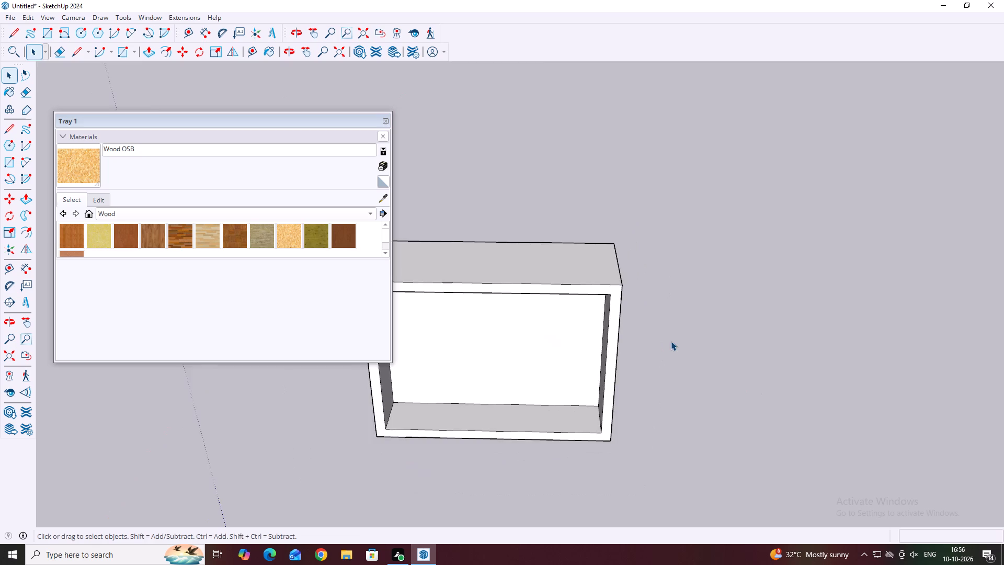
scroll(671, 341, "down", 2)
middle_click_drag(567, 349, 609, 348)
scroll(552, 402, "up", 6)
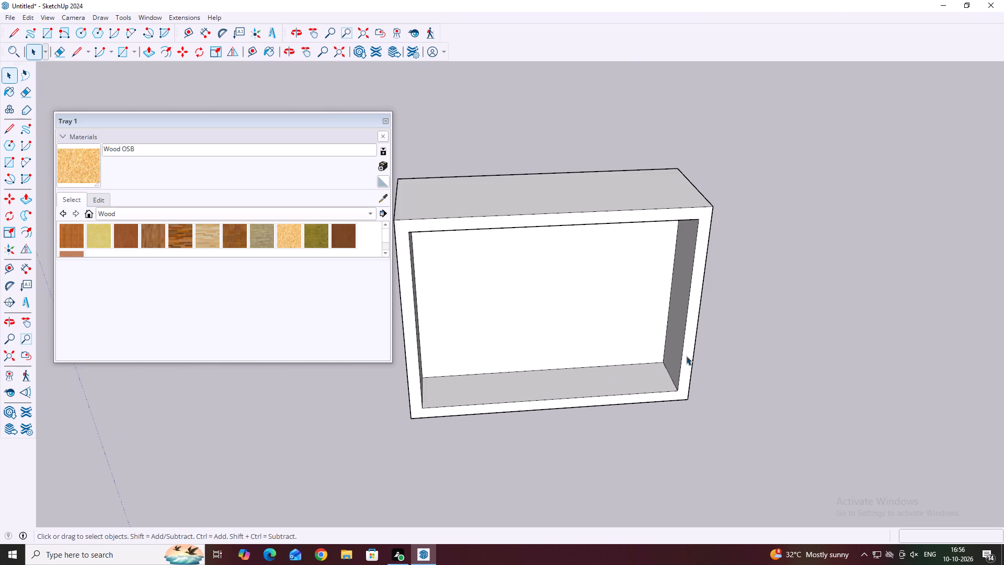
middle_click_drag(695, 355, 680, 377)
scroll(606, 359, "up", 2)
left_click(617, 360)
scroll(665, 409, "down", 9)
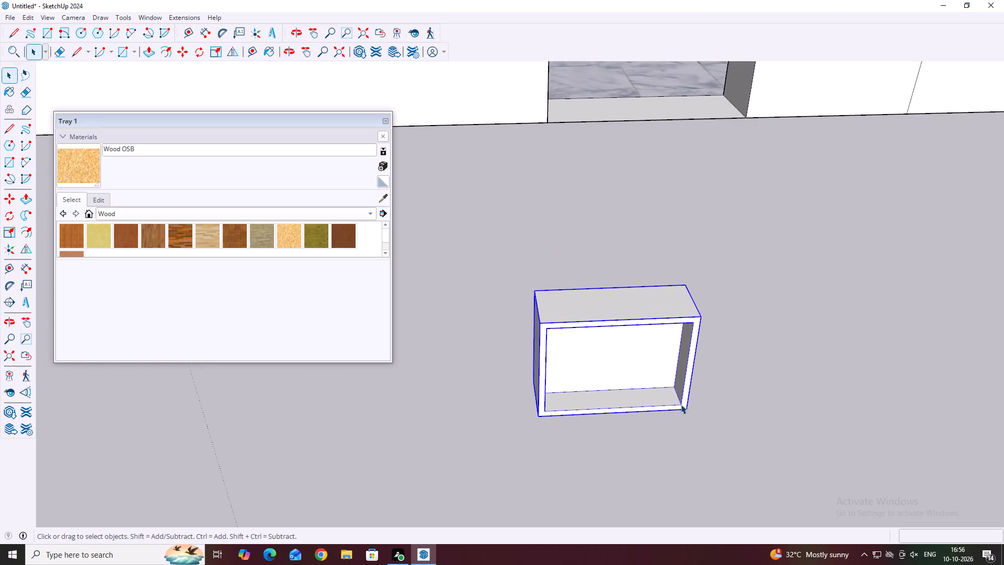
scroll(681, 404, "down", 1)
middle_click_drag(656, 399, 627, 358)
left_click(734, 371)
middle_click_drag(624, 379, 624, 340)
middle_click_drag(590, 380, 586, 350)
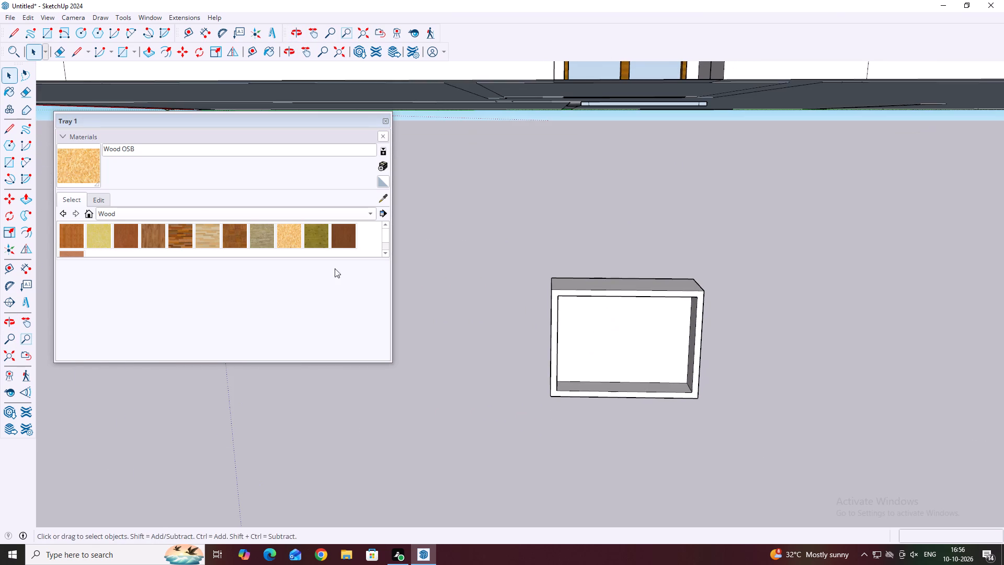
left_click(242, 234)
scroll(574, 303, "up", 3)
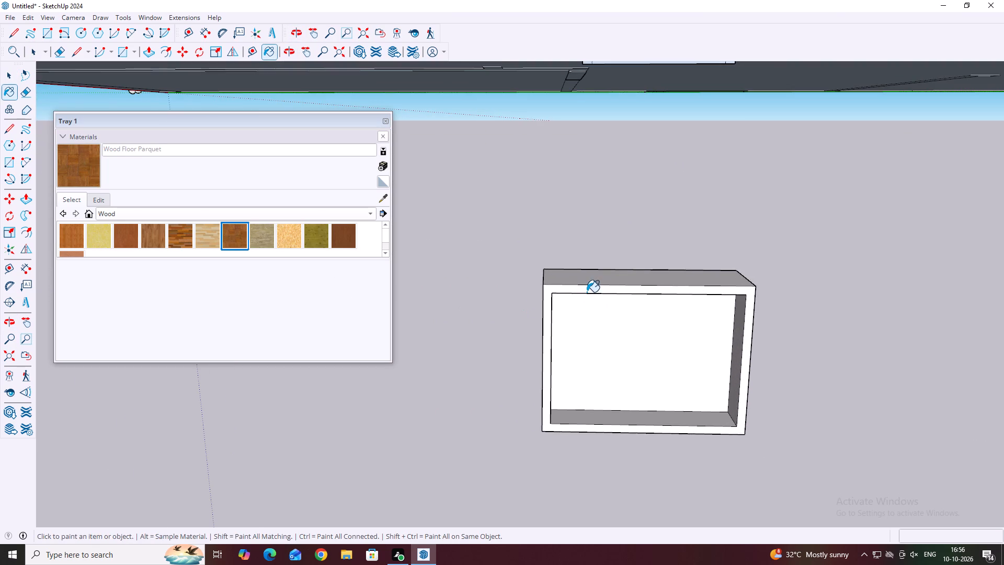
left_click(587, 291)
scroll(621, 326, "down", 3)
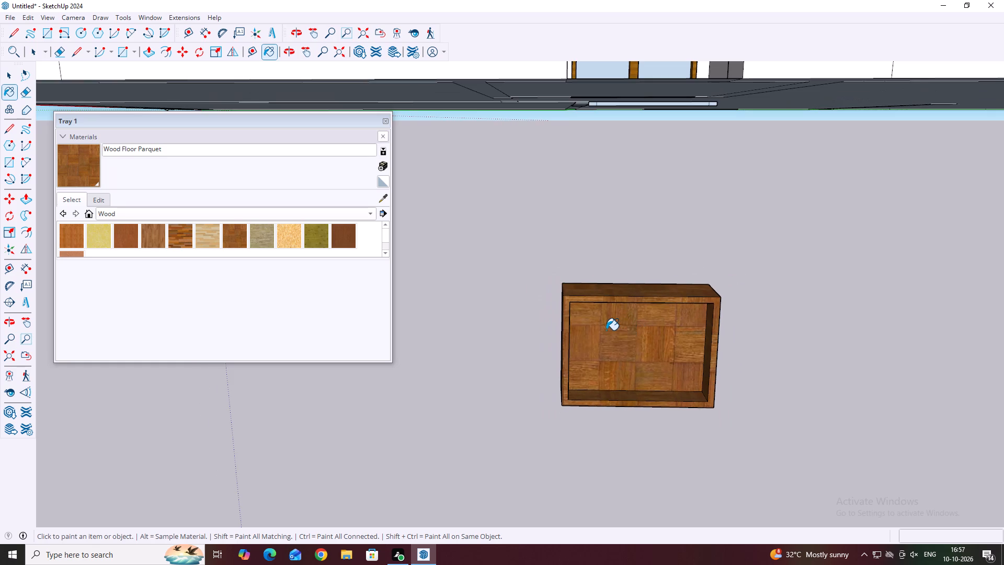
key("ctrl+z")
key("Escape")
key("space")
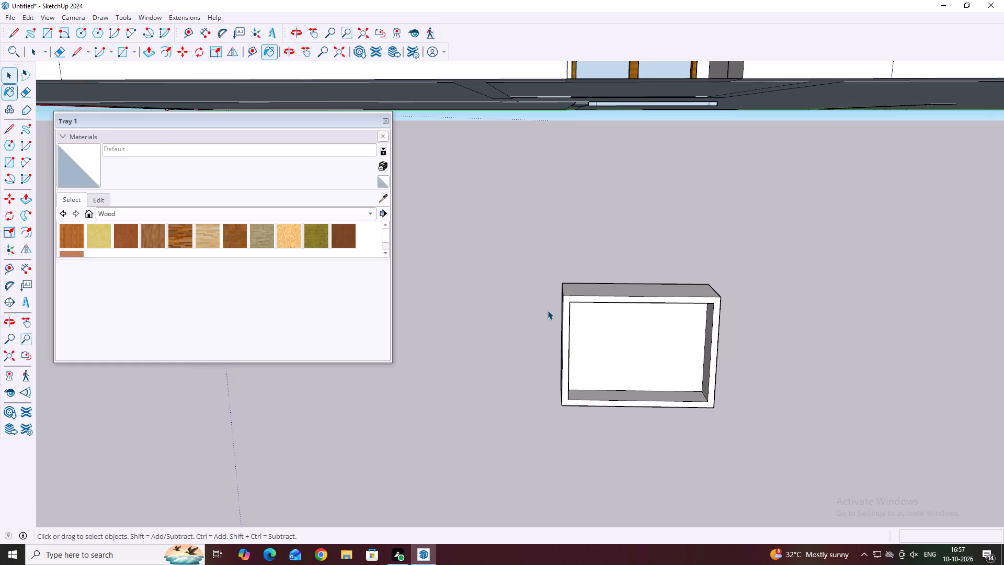
Inside the framed box's group, select the recessed back face and switch the material collection to Window Coverings.
triple_click(600, 333)
scroll(626, 322, "up", 2)
left_click(642, 319)
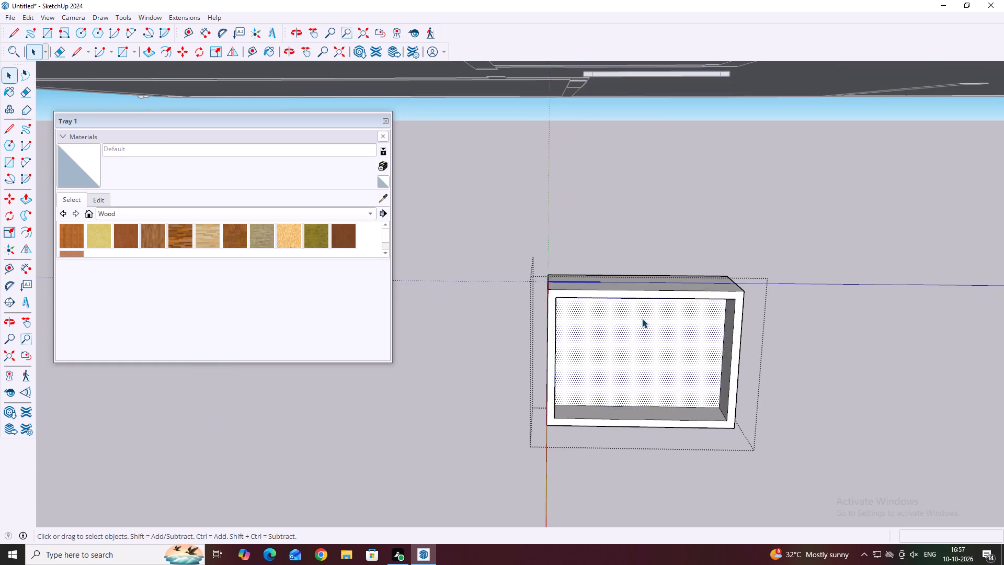
scroll(642, 318, "up", 2)
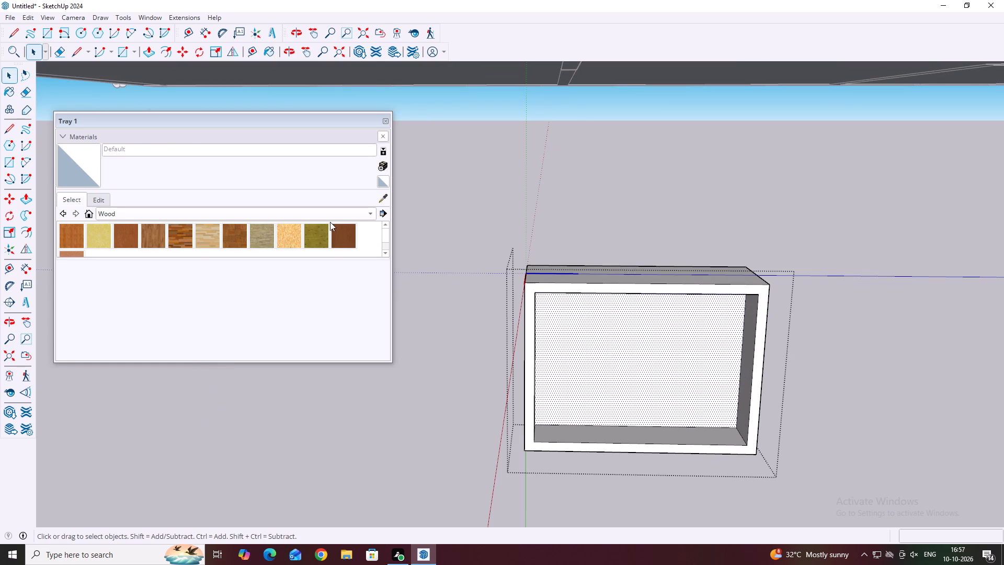
left_click(329, 217)
left_click(151, 202)
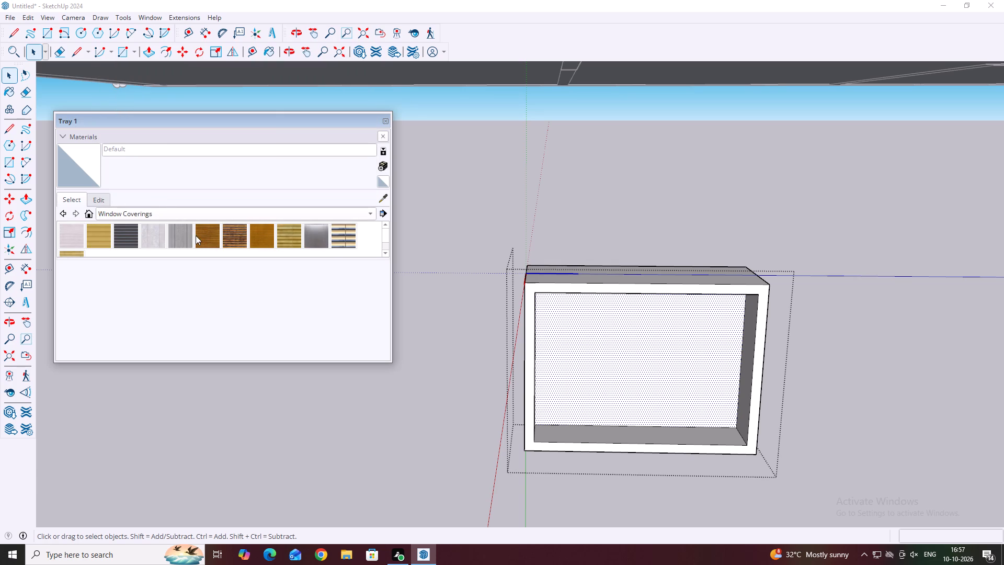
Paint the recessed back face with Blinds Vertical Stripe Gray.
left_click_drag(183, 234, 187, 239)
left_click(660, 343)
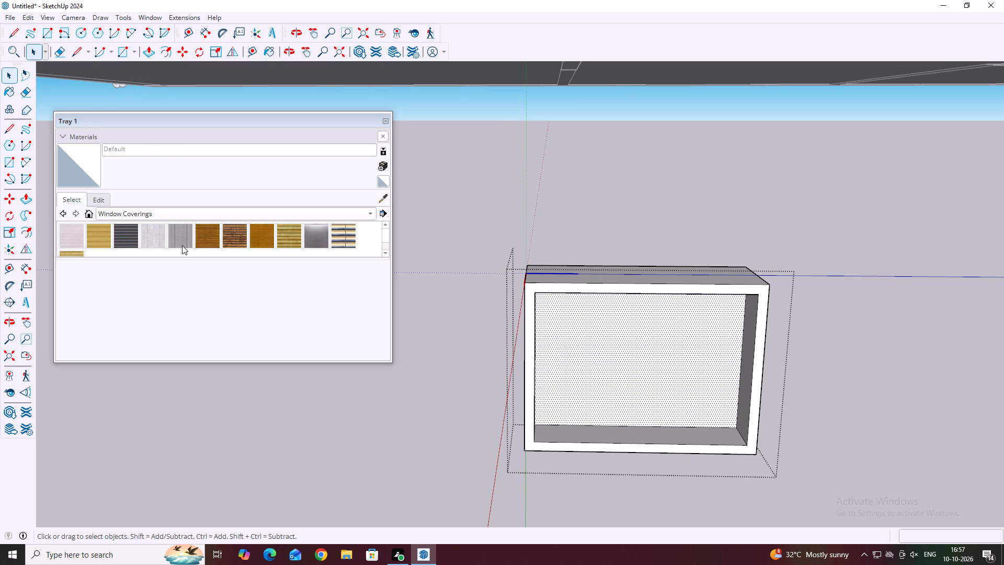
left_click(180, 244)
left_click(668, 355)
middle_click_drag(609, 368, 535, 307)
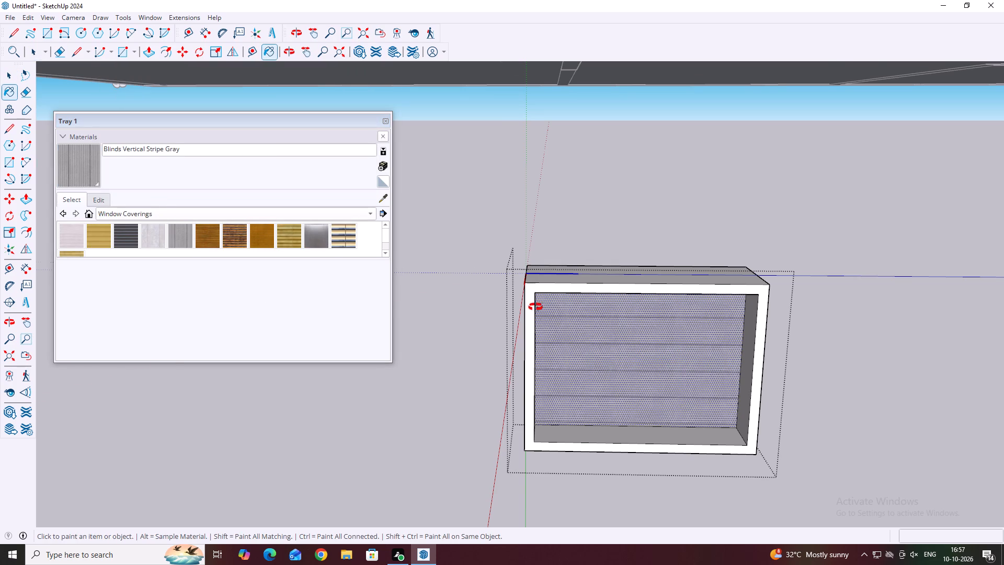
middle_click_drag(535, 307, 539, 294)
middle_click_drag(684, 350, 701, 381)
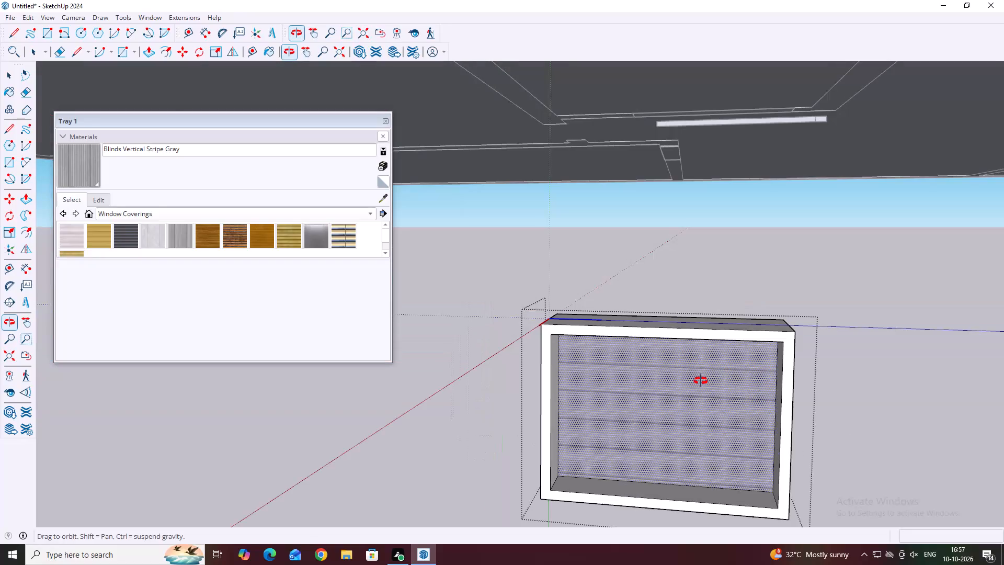
Paint the recessed back face with Blinds Cellular White.
left_click(70, 237)
left_click(674, 381)
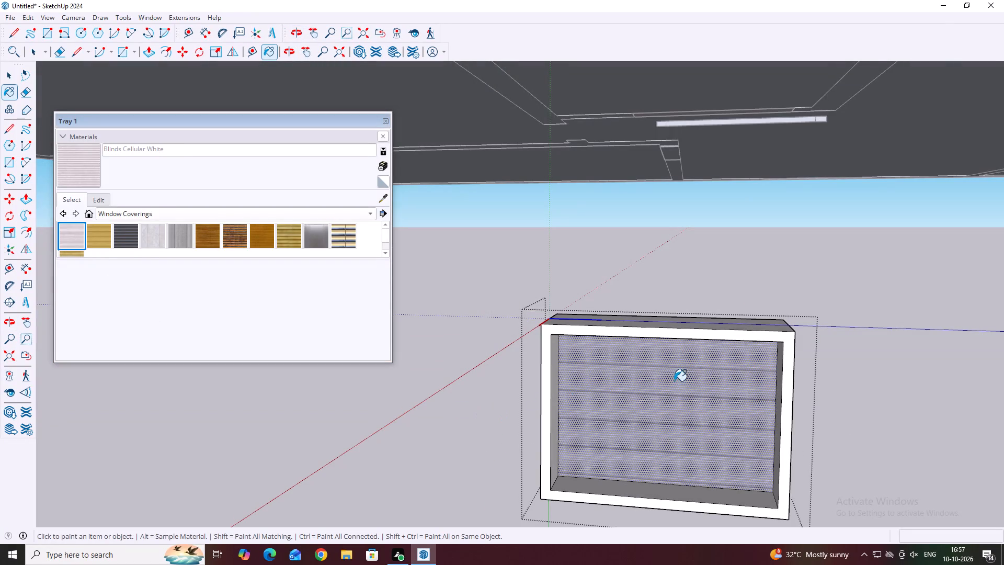
middle_click_drag(551, 403, 644, 408)
scroll(708, 399, "down", 9)
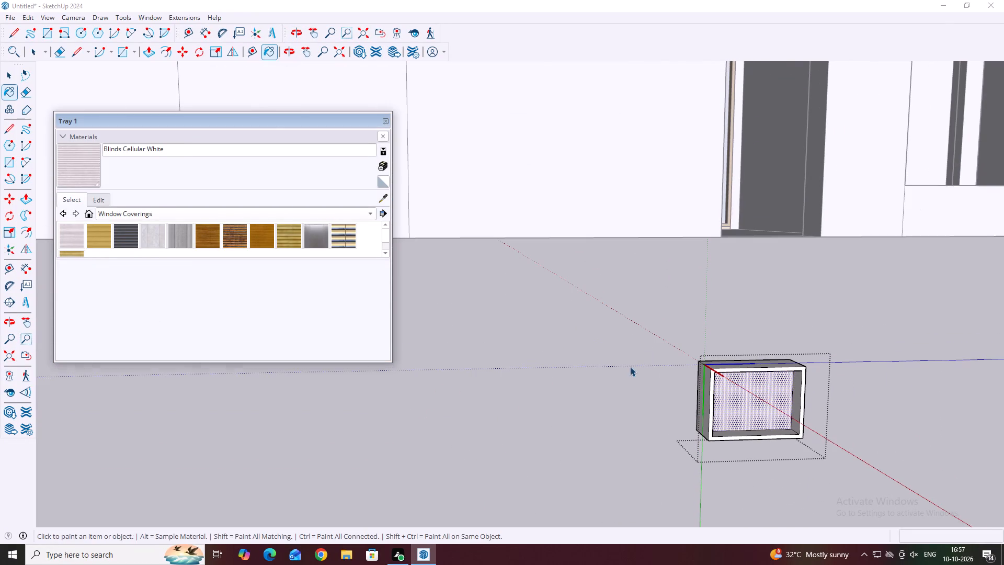
key("space")
Paint the box's front border and outer top face with Blinds Wood Light.
left_click(256, 241)
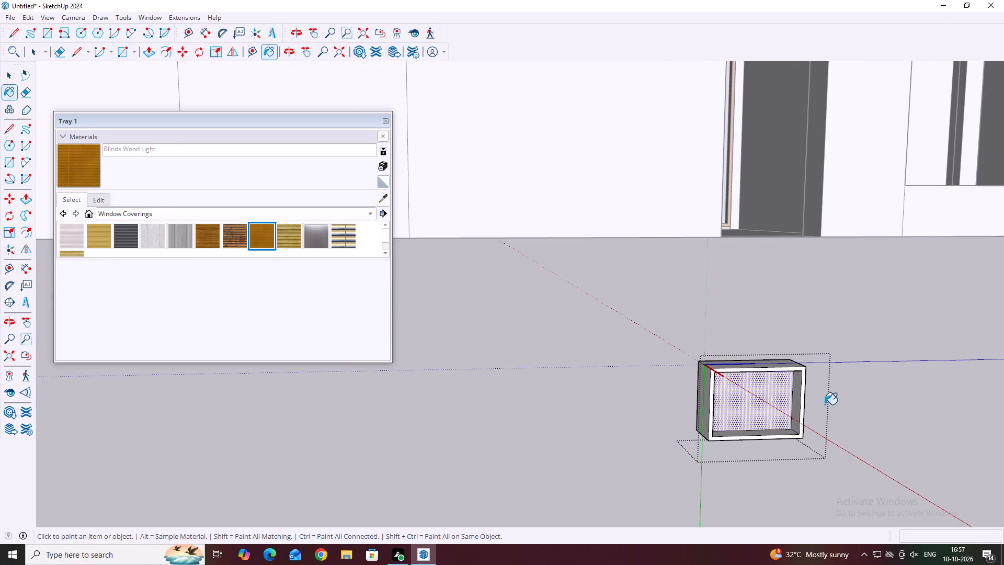
scroll(795, 389, "up", 7)
left_click(808, 360)
key("Escape")
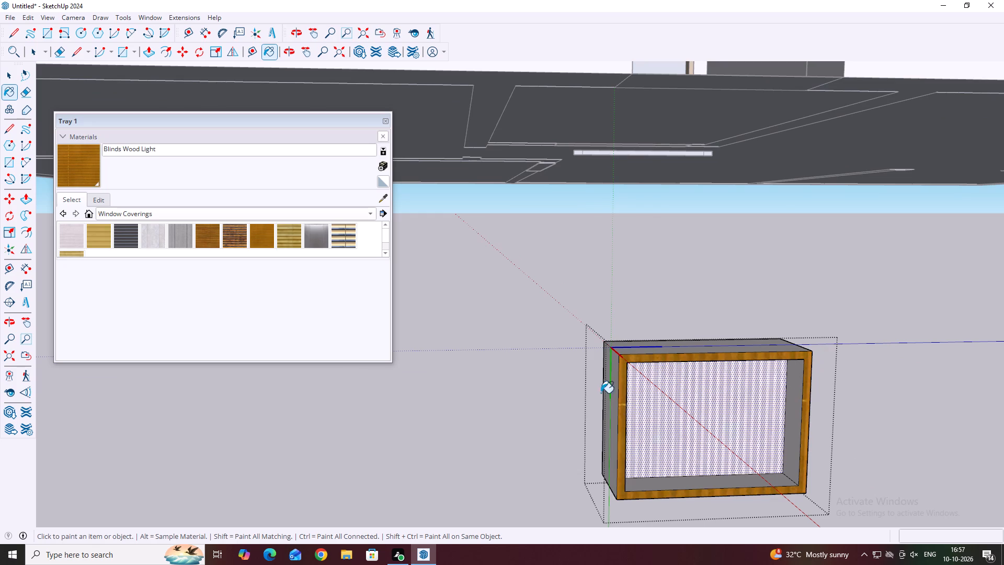
middle_click_drag(587, 393, 647, 423)
middle_click_drag(678, 383, 574, 350)
key("space")
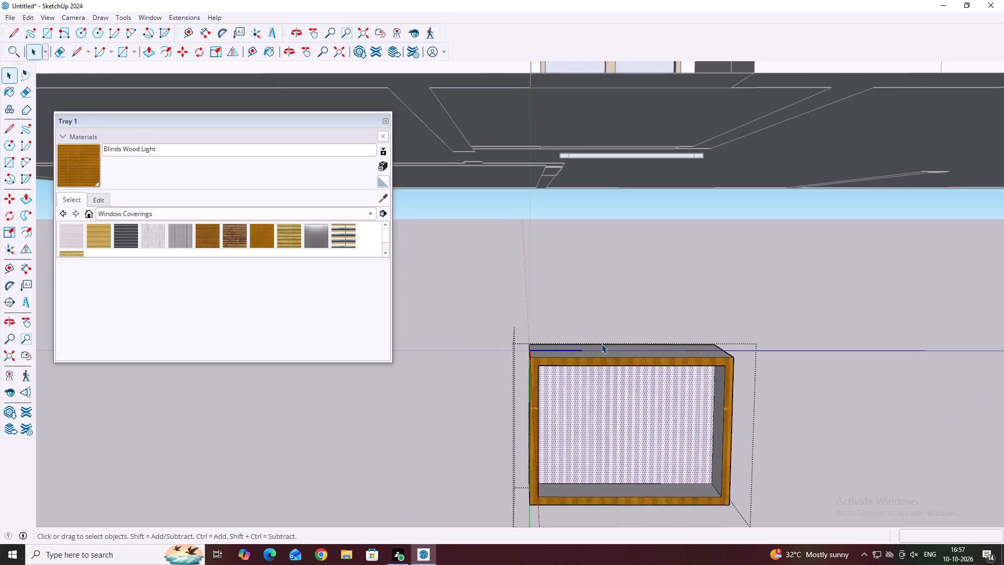
left_click(257, 230)
scroll(704, 377, "up", 4)
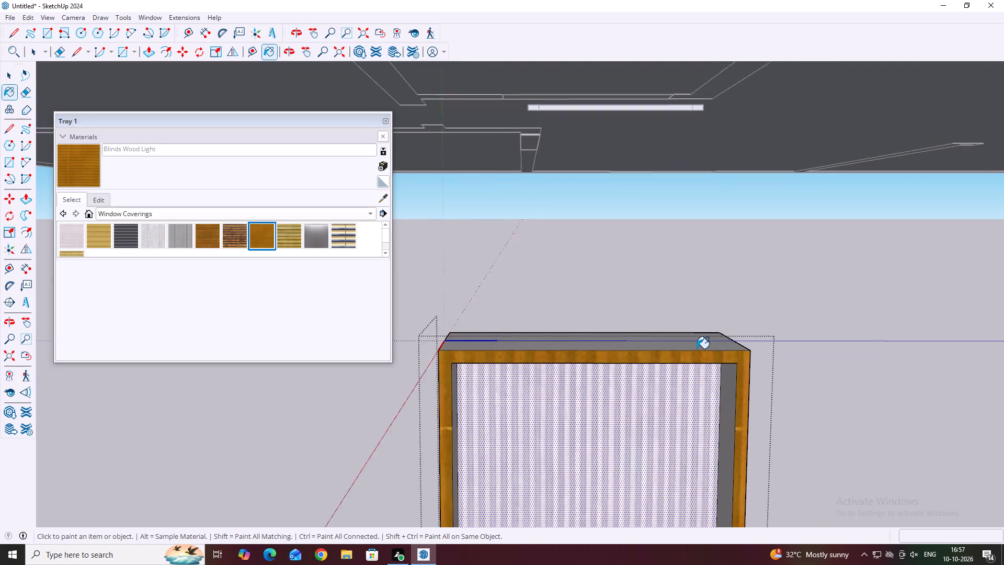
scroll(697, 348, "up", 1)
left_click(696, 348)
Paint the box's right outer side and left inner side with Blinds Wood Light.
middle_click_drag(845, 371, 588, 312)
scroll(555, 347, "down", 15)
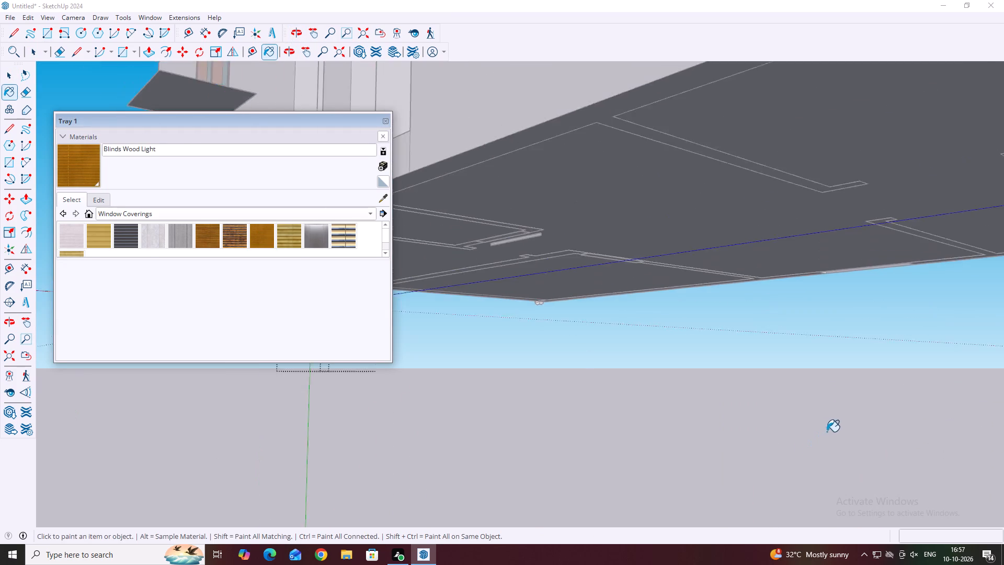
scroll(827, 432, "down", 12)
scroll(453, 380, "up", 10)
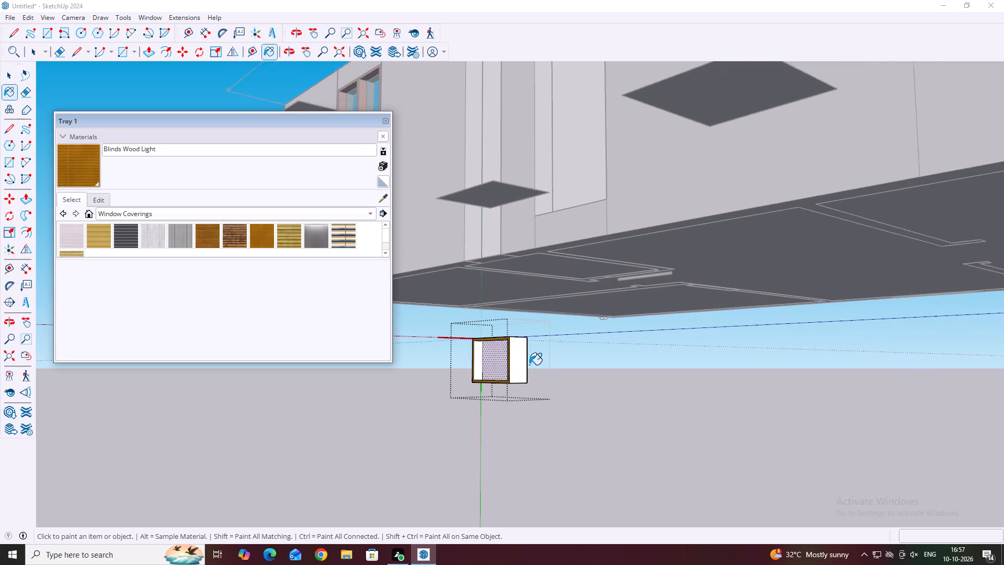
scroll(529, 365, "up", 1)
left_click(521, 360)
scroll(543, 390, "down", 5)
middle_click_drag(515, 392, 578, 390)
scroll(526, 361, "up", 8)
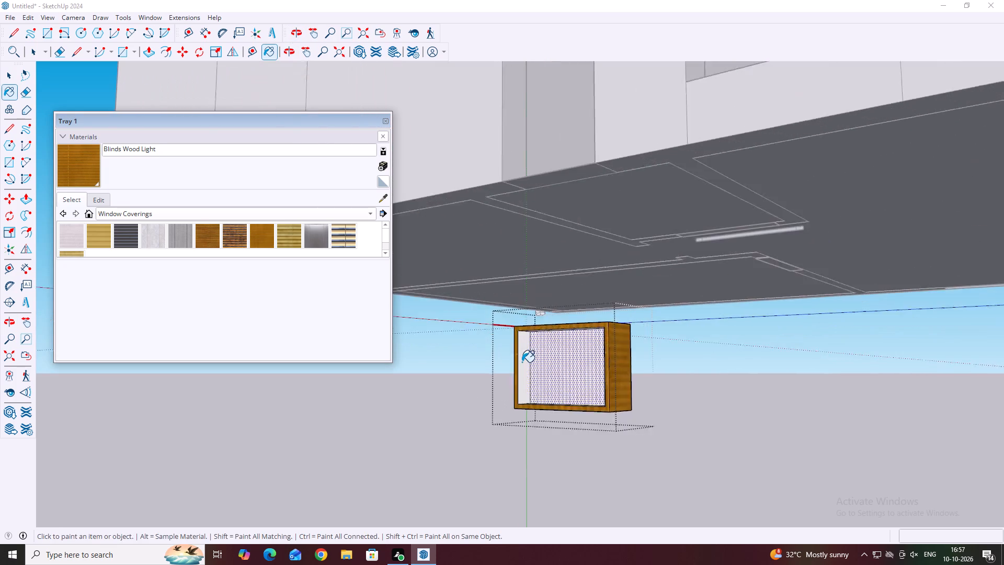
scroll(522, 362, "up", 2)
left_click(522, 362)
Paint the box's left outer side with Blinds Wood Light.
middle_click_drag(541, 438, 746, 421)
scroll(672, 404, "down", 5)
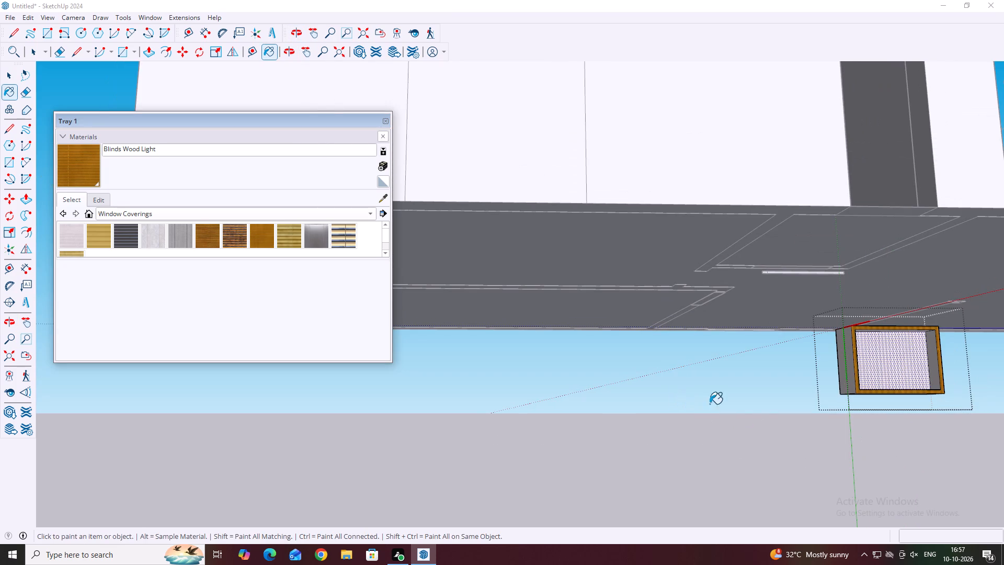
middle_click_drag(599, 404, 741, 448)
scroll(859, 425, "down", 1)
scroll(948, 432, "up", 2)
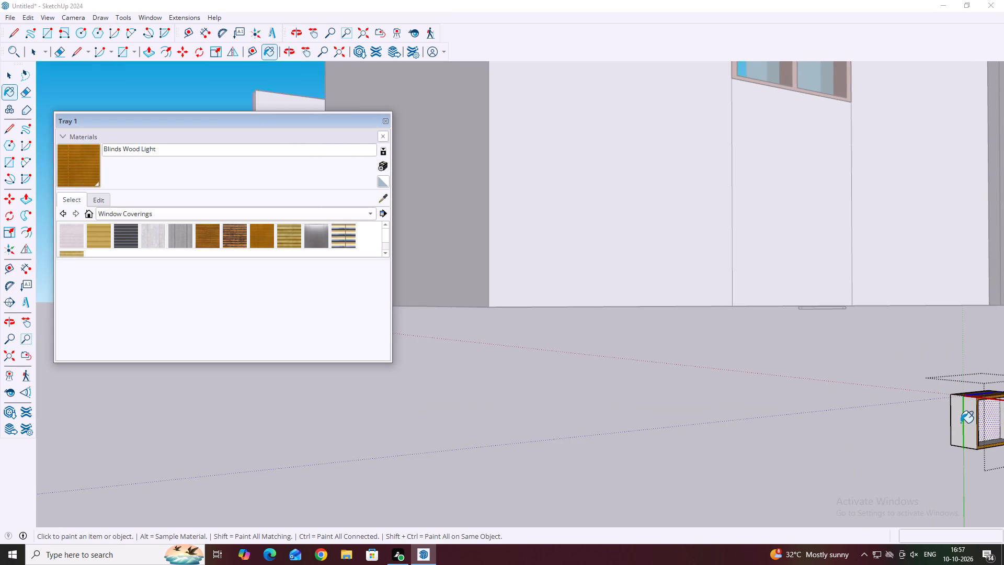
left_click(961, 422)
Paint the inner bottom face and right inner side of the recess with Blinds Wood Light.
scroll(950, 427, "down", 6)
middle_click_drag(876, 416, 796, 398)
middle_click_drag(959, 433, 665, 385)
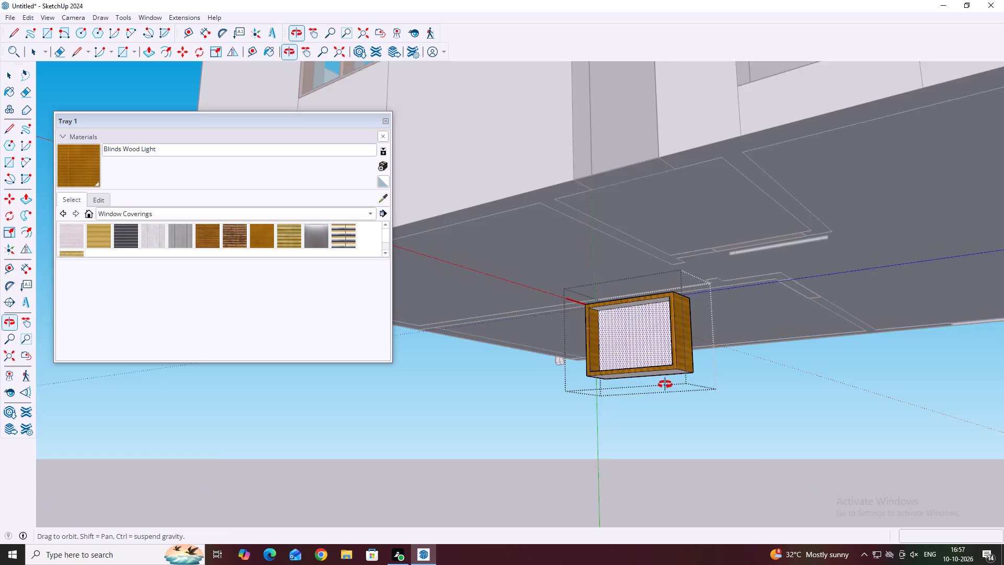
middle_click_drag(665, 385, 662, 384)
middle_click_drag(617, 378, 713, 433)
scroll(715, 424, "up", 2)
middle_click_drag(720, 426, 814, 446)
scroll(792, 448, "up", 3)
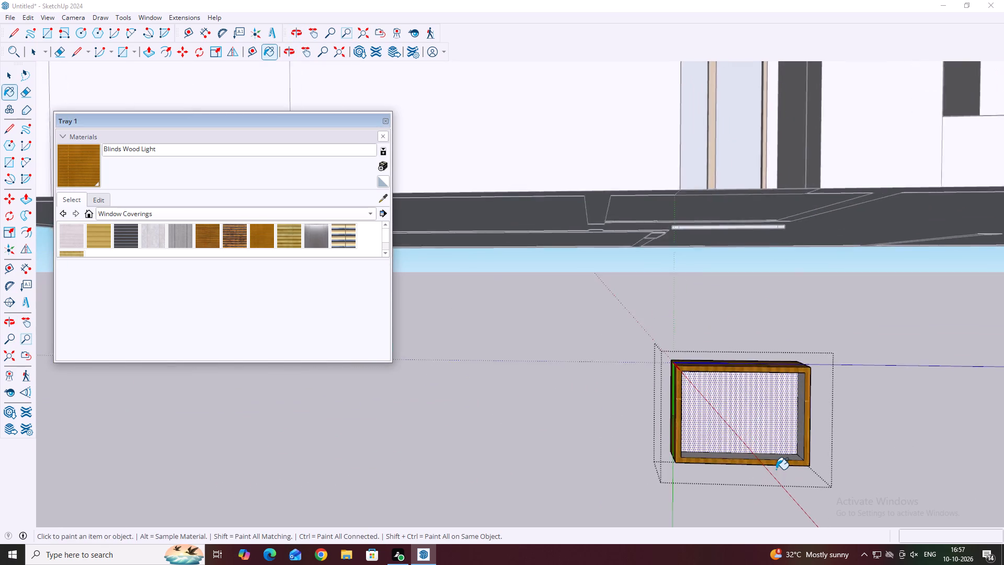
scroll(776, 469, "up", 2)
middle_click_drag(758, 453, 786, 500)
scroll(775, 489, "up", 2)
left_click(774, 485)
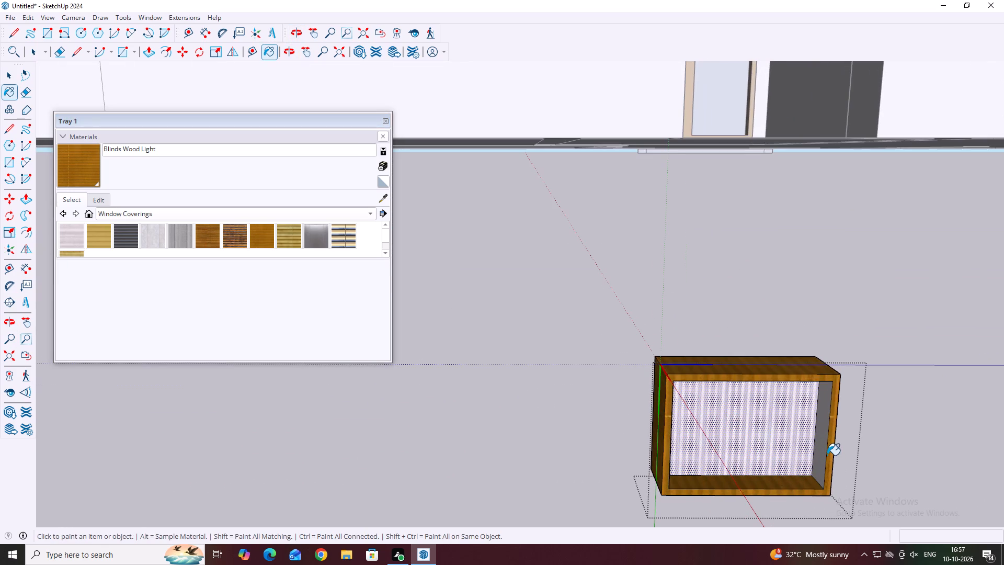
left_click(824, 454)
Paint the inner top face of the recess with Blinds Wood Light.
middle_click_drag(777, 446, 775, 386)
scroll(773, 331, "up", 2)
middle_click_drag(770, 336, 762, 280)
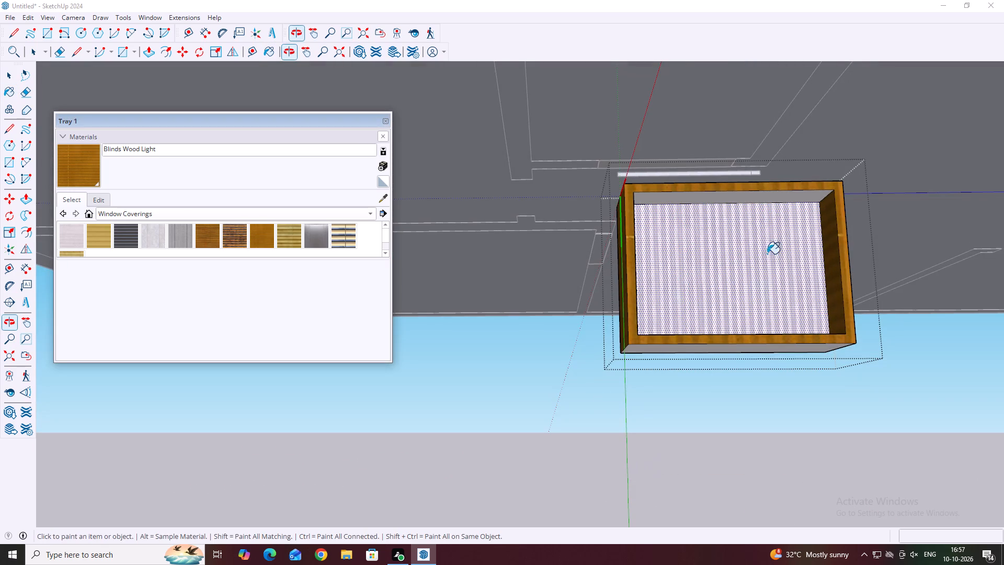
scroll(776, 200, "up", 5)
left_click(777, 192)
Examine the painted box from all around to check its wood-finished faces.
middle_click_drag(631, 270, 497, 331)
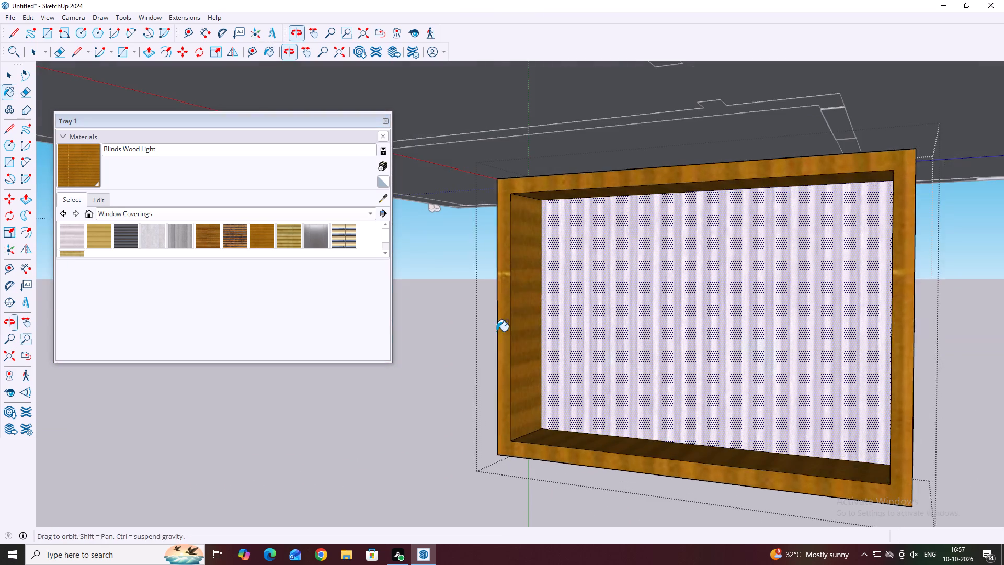
scroll(623, 349, "down", 3)
middle_click_drag(880, 306, 690, 332)
scroll(728, 334, "down", 17)
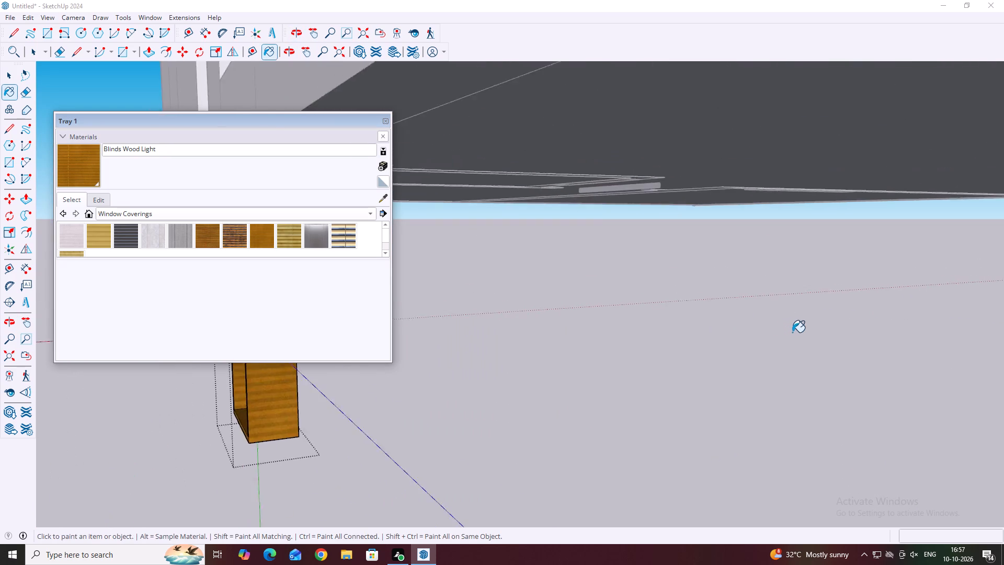
scroll(792, 332, "down", 3)
middle_click_drag(379, 423, 594, 373)
middle_click_drag(407, 399, 615, 385)
middle_click_drag(604, 362, 651, 395)
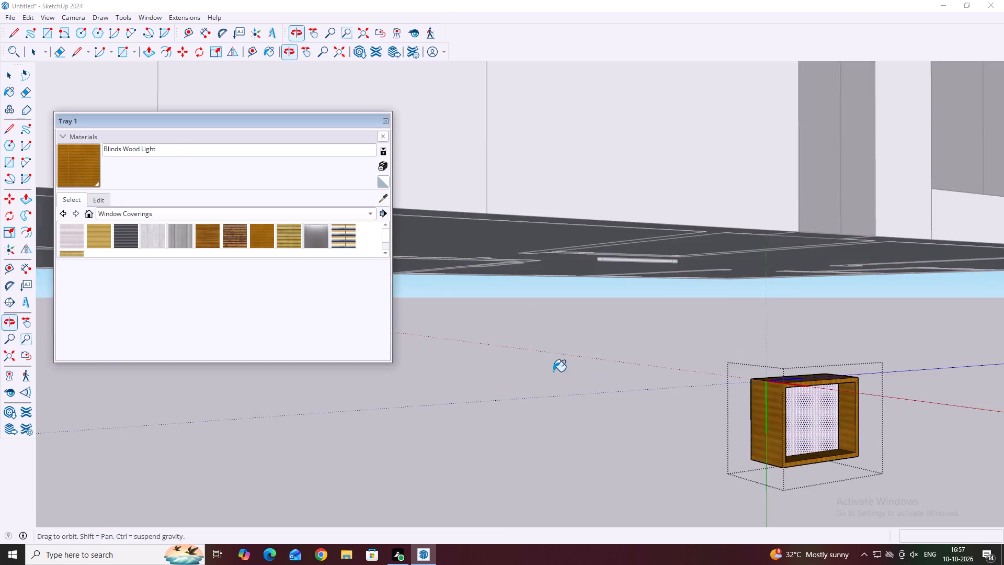
middle_click_drag(572, 386, 732, 442)
scroll(539, 405, "down", 13)
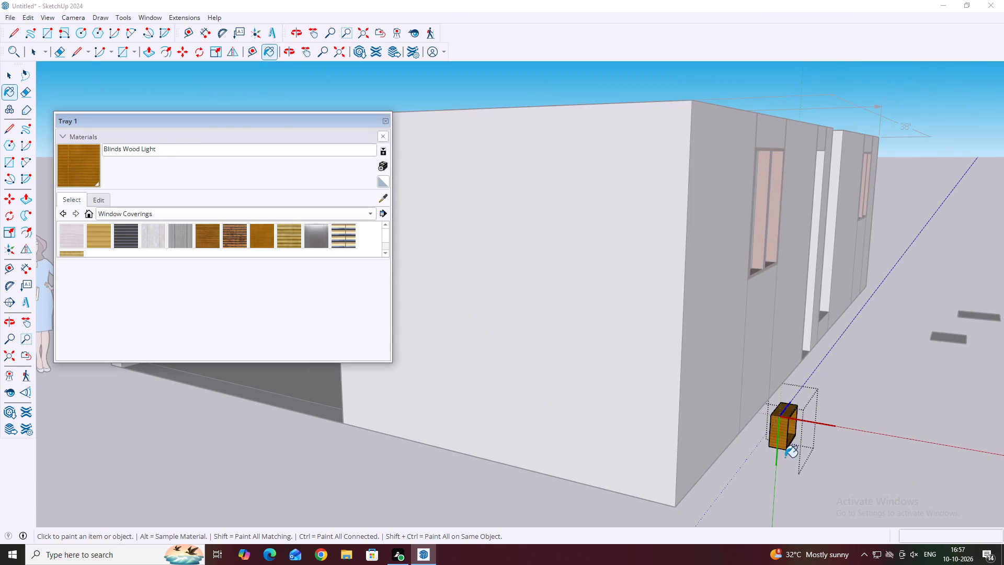
middle_click_drag(782, 457, 791, 458)
scroll(767, 417, "up", 5)
middle_click_drag(850, 443, 797, 440)
Move the wood-framed box by its upper corner into the top of the narrow opening beside the two-pane window in the 38' wall.
key("space")
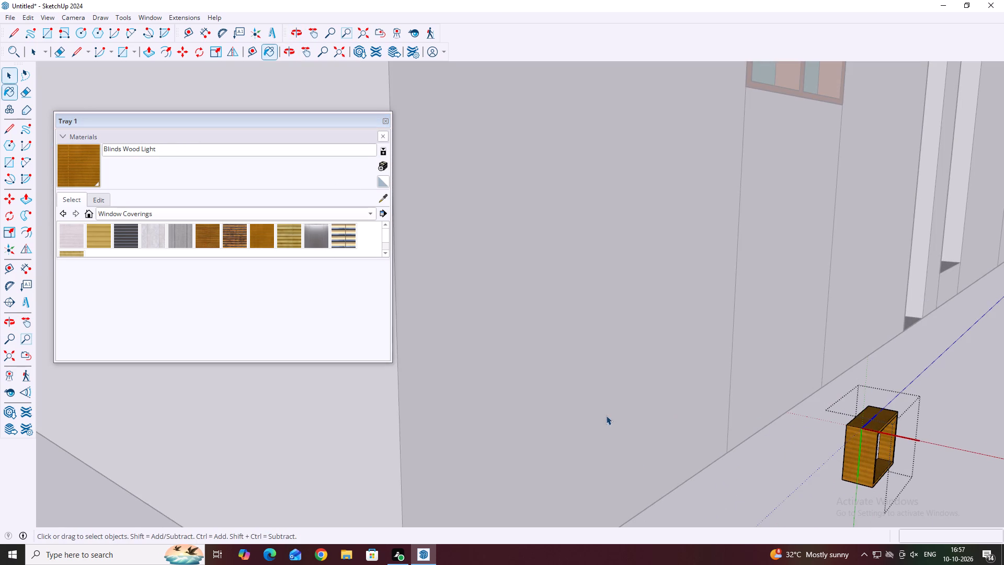
left_click(762, 482)
scroll(517, 412, "down", 10)
left_click(766, 415)
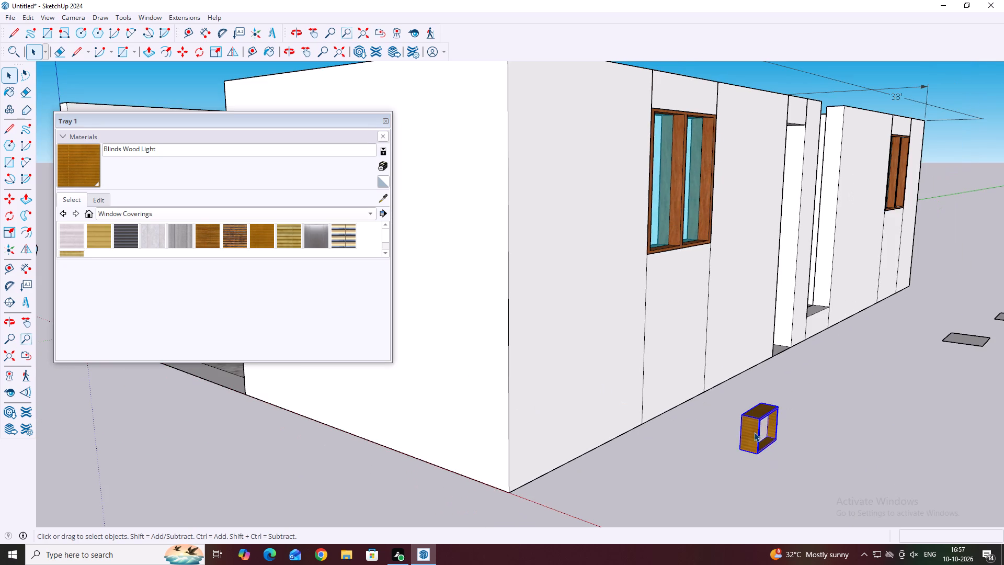
middle_click_drag(792, 439, 681, 438)
middle_click_drag(825, 468, 782, 459)
scroll(818, 499, "up", 2)
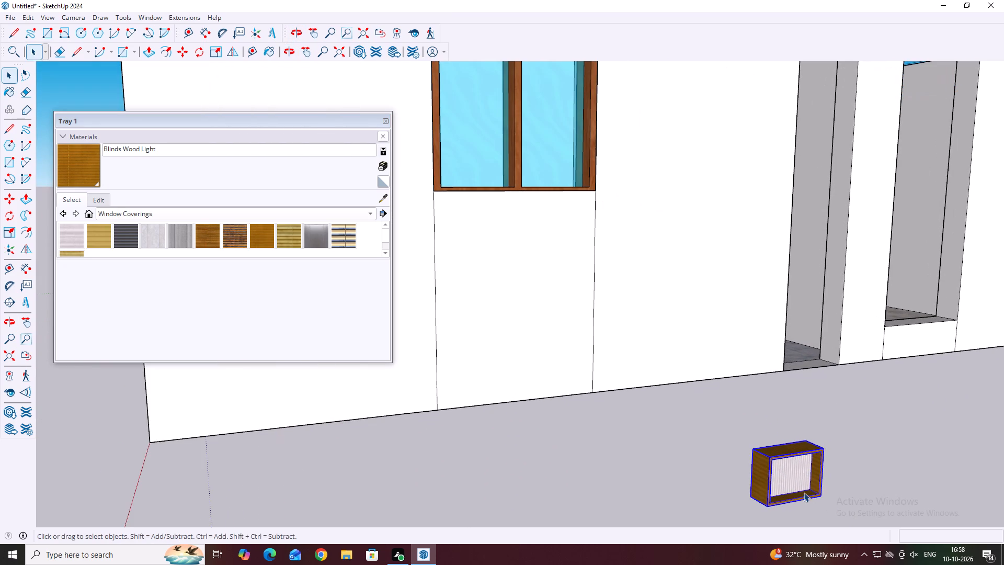
key("m")
scroll(816, 469, "up", 4)
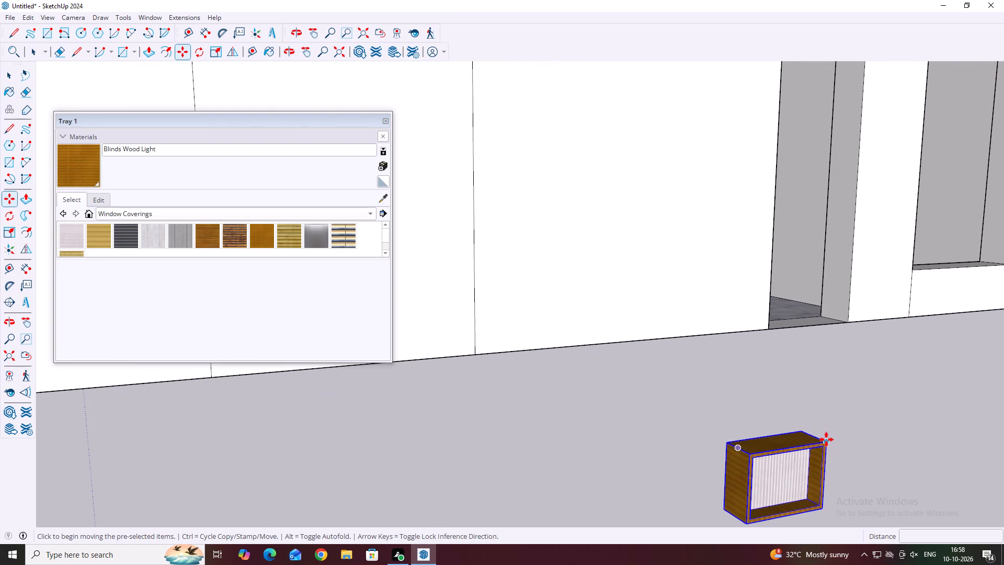
left_click(826, 439)
scroll(830, 427, "down", 8)
scroll(909, 278, "down", 5)
scroll(721, 403, "down", 1)
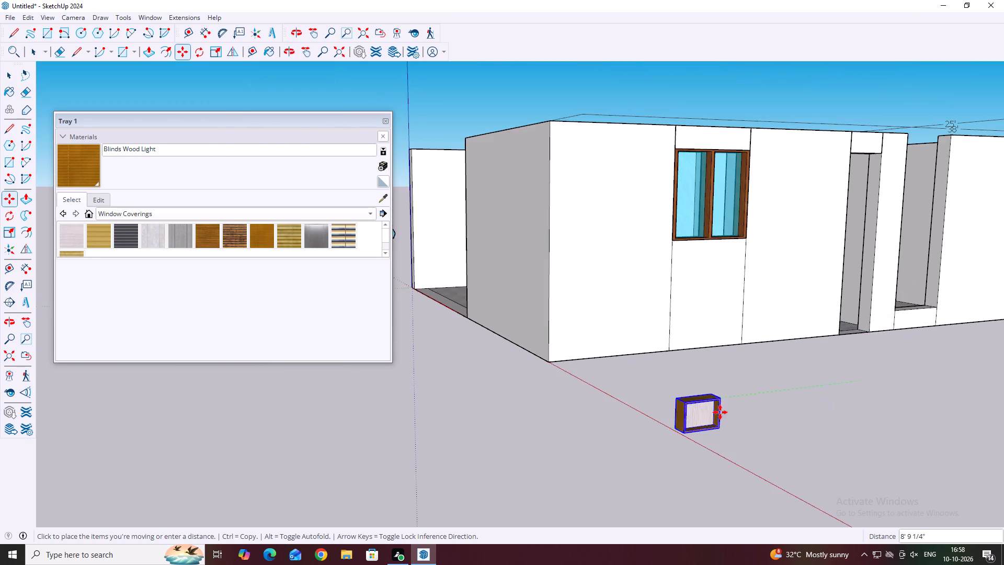
scroll(865, 172, "up", 4)
left_click(869, 175)
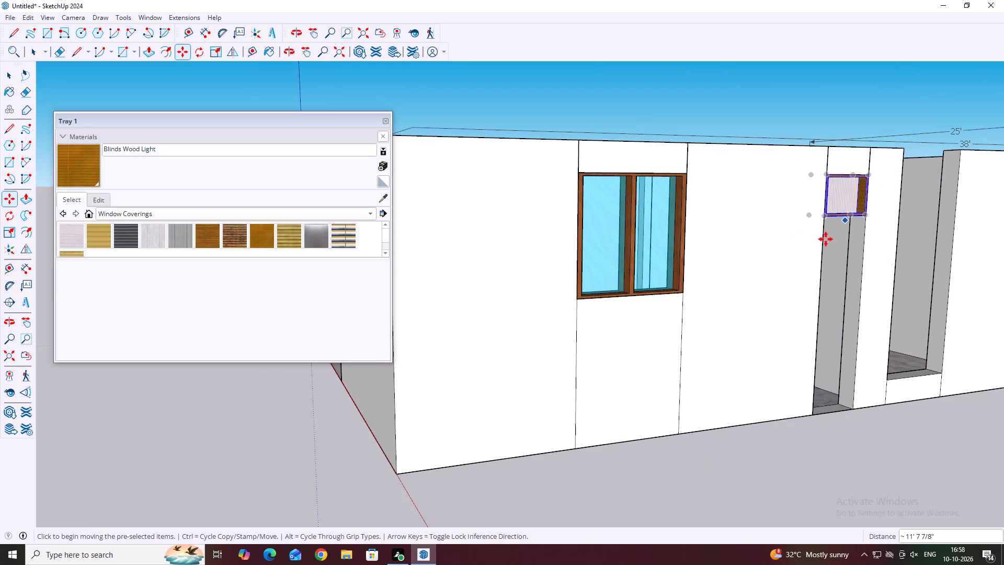
key("space")
left_click(807, 439)
Examine the fitted box from outside the wall and from the room side of the narrow opening.
scroll(893, 235, "down", 3)
middle_click_drag(933, 240, 790, 259)
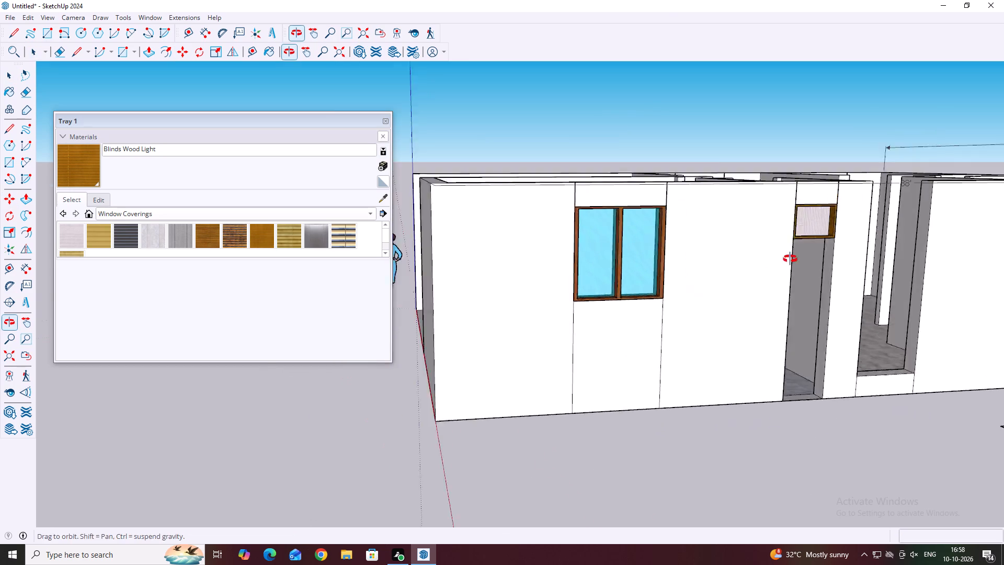
middle_click_drag(790, 259, 706, 265)
scroll(766, 234, "down", 5)
middle_click_drag(733, 195, 608, 303)
scroll(602, 307, "down", 1)
middle_click_drag(652, 293, 539, 300)
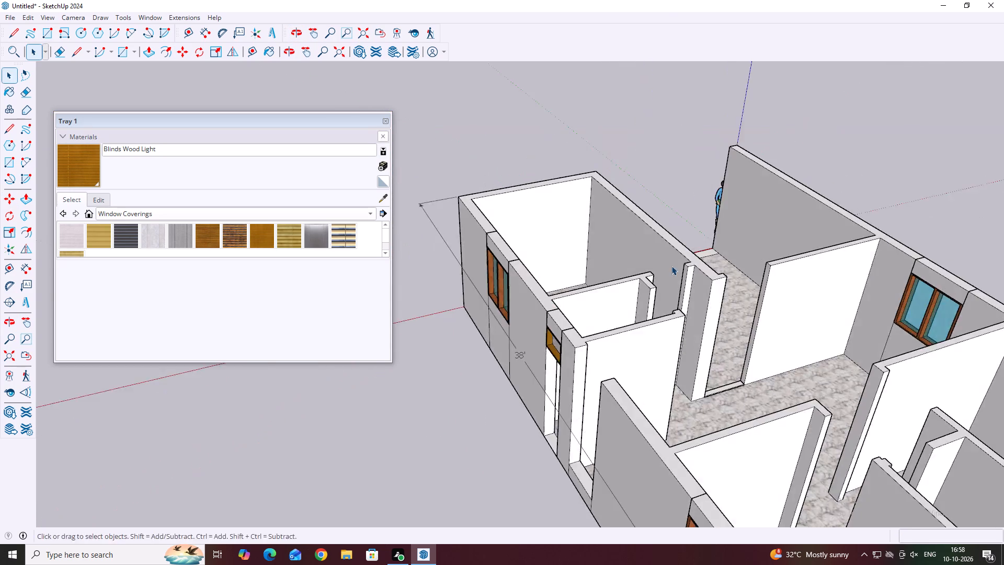
middle_click_drag(666, 270, 545, 297)
middle_click_drag(608, 304, 525, 317)
scroll(463, 349, "up", 3)
middle_click_drag(492, 355, 453, 345)
scroll(503, 330, "up", 4)
middle_click_drag(507, 331, 515, 334)
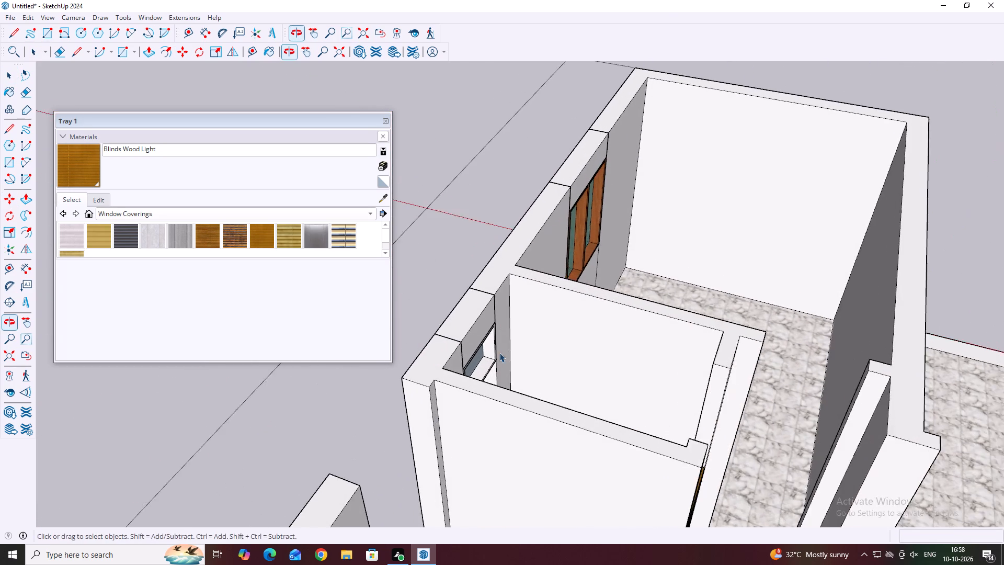
scroll(499, 353, "up", 2)
middle_click_drag(461, 335, 448, 302)
middle_click_drag(485, 341, 459, 313)
middle_click_drag(480, 333, 366, 308)
middle_click_drag(461, 288, 455, 343)
scroll(450, 347, "up", 2)
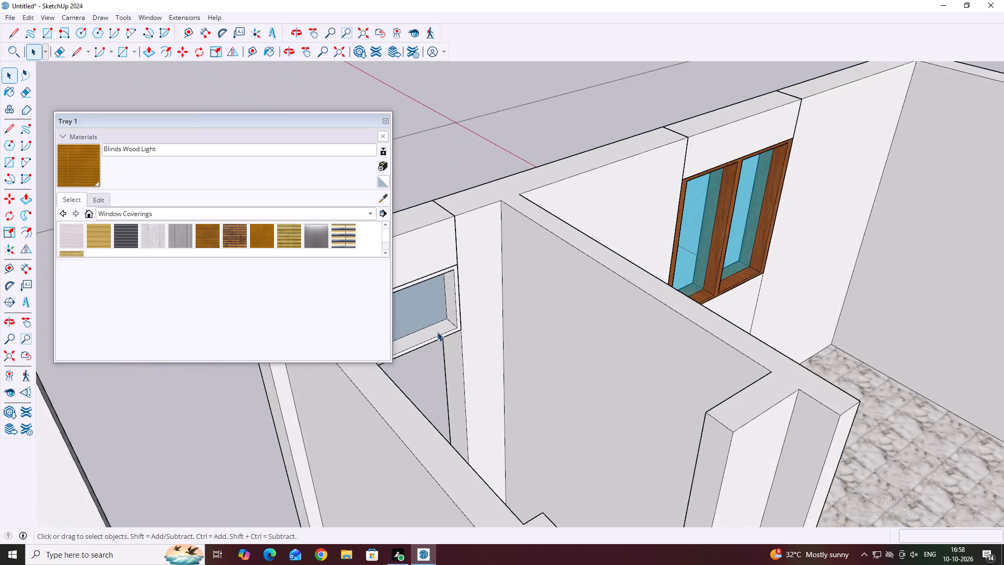
scroll(437, 332, "up", 2)
scroll(488, 321, "down", 6)
middle_click_drag(677, 319, 777, 352)
middle_click_drag(438, 365, 441, 386)
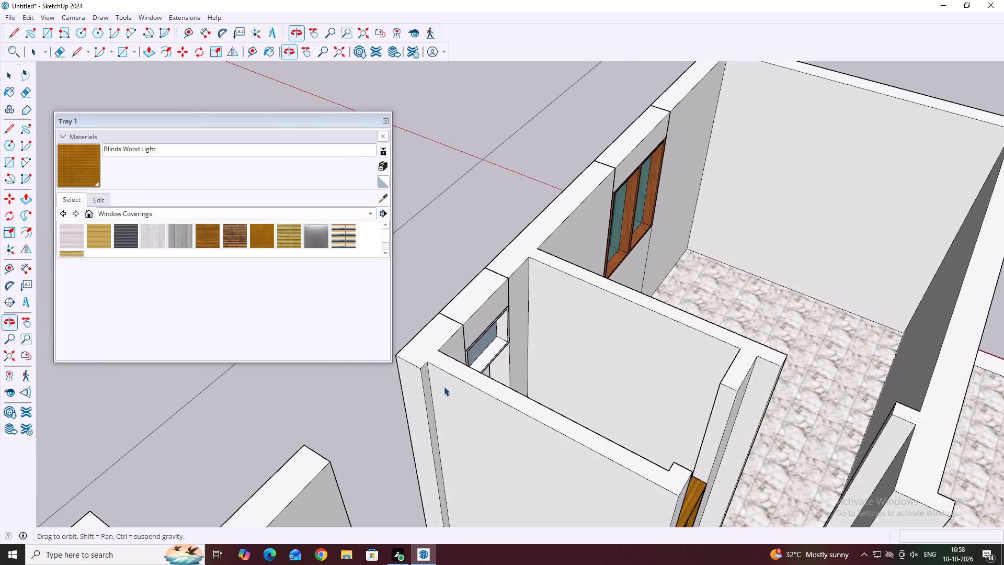
Try to paint the bare room-side faces of the fitted box with Blinds Wood Light.
scroll(490, 348, "up", 3)
left_click_drag(263, 232, 265, 237)
scroll(446, 348, "up", 6)
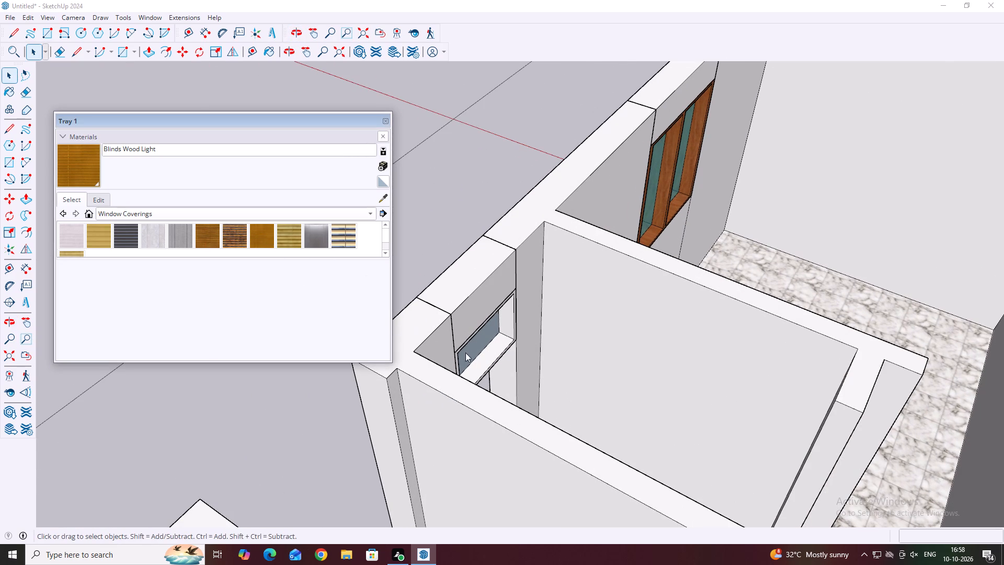
double_click(484, 358)
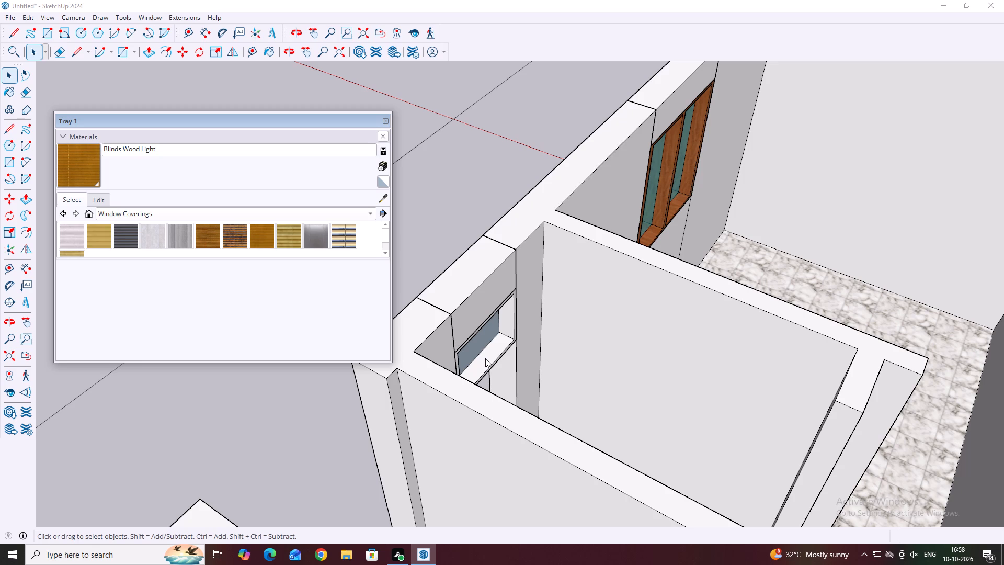
left_click(485, 358)
left_click(491, 356)
left_click(506, 315)
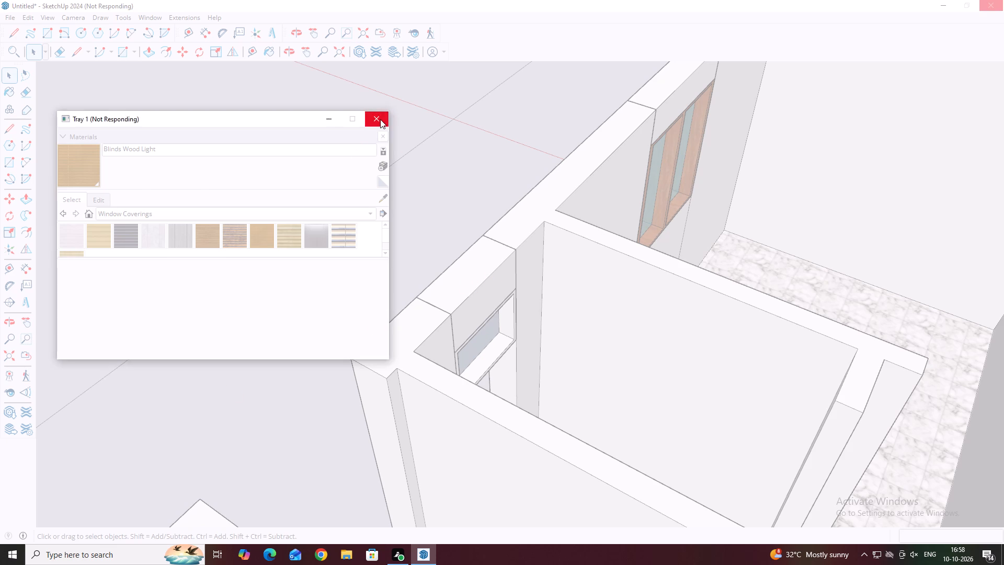
left_click(309, 186)
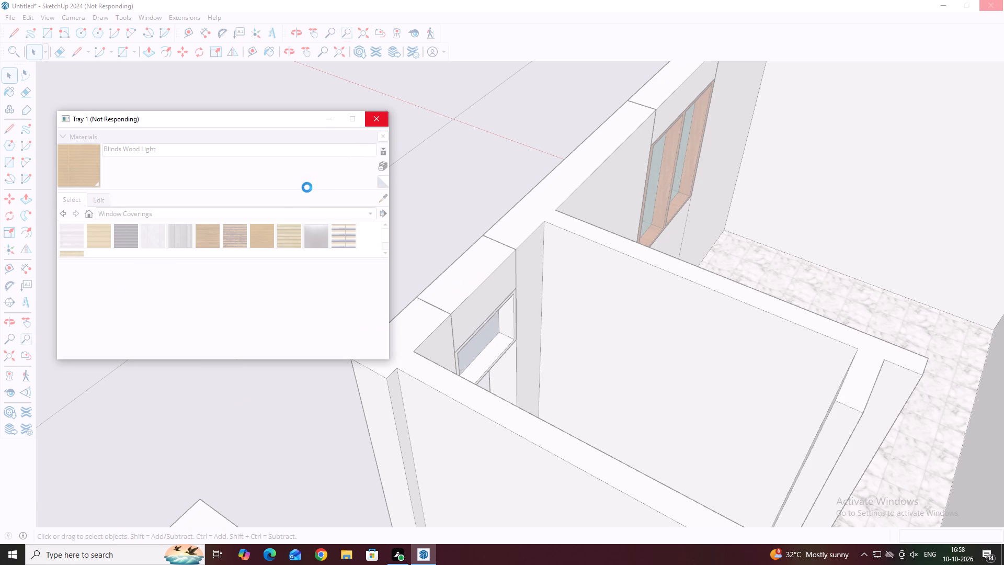
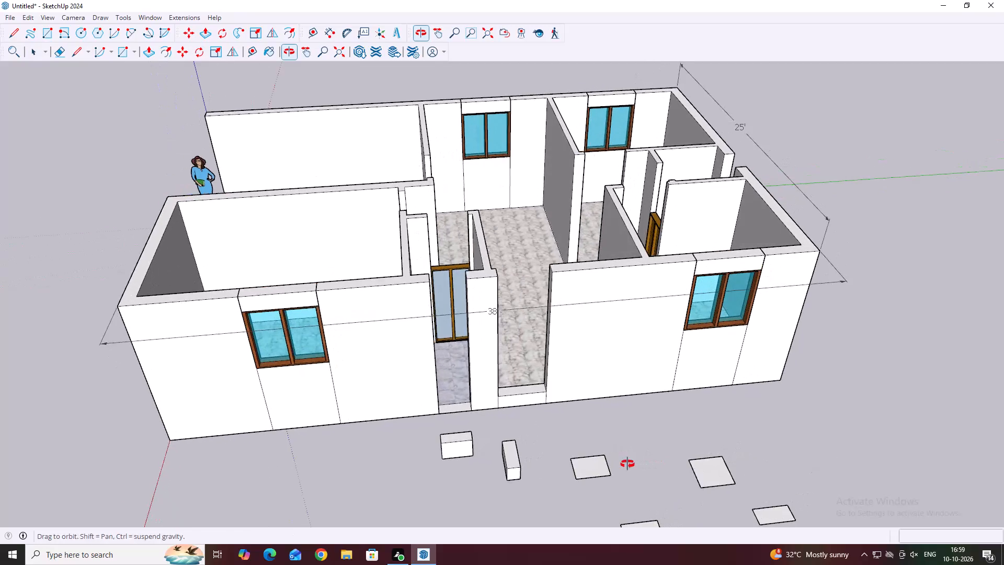
Extrude the flat wall base strip at the open end of the room beside the origin upward by 6'.
middle_click_drag(375, 313, 486, 398)
middle_click_drag(452, 329, 429, 384)
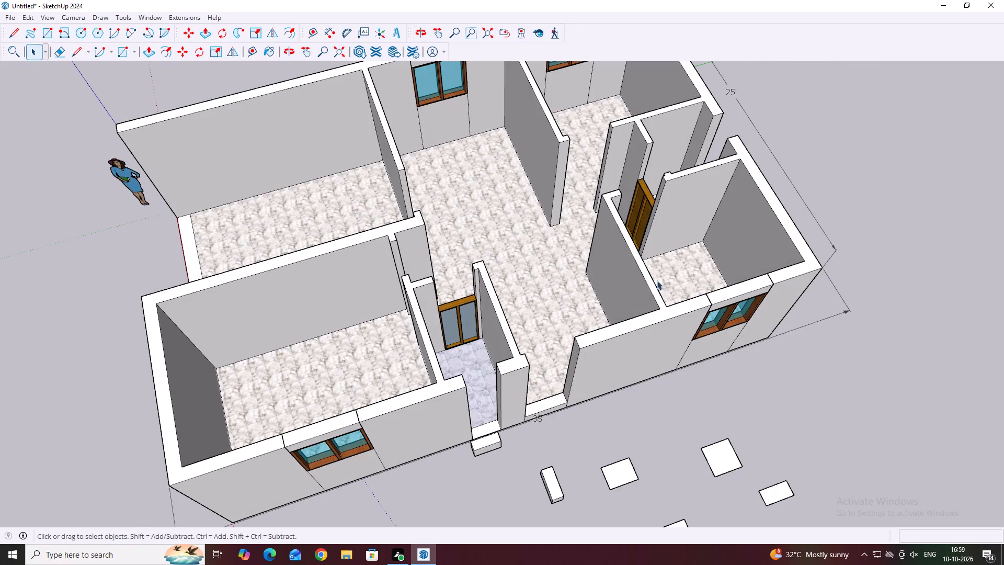
middle_click_drag(657, 280, 641, 330)
middle_click_drag(501, 382, 510, 378)
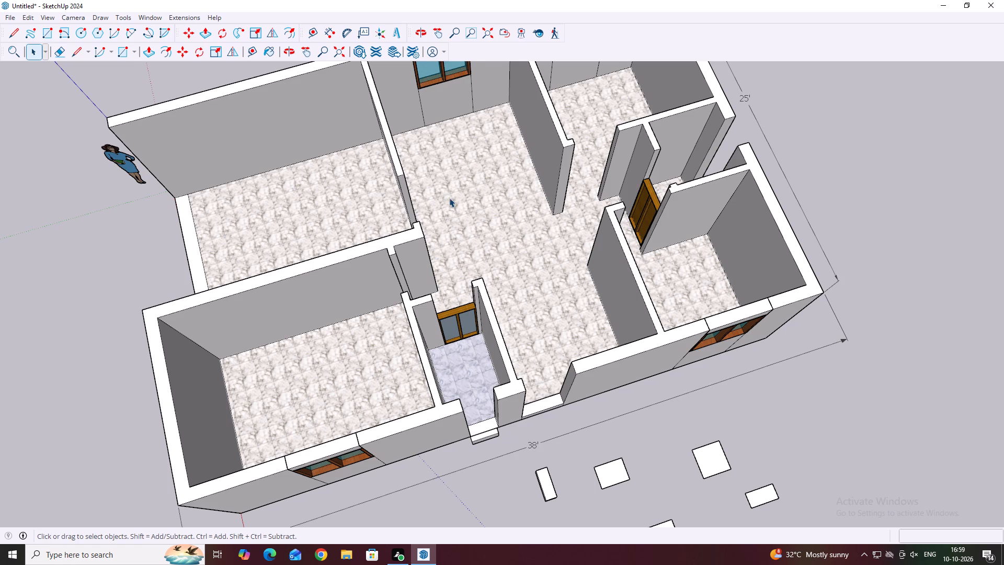
scroll(613, 211, "down", 3)
middle_click_drag(172, 241, 369, 204)
scroll(433, 216, "down", 4)
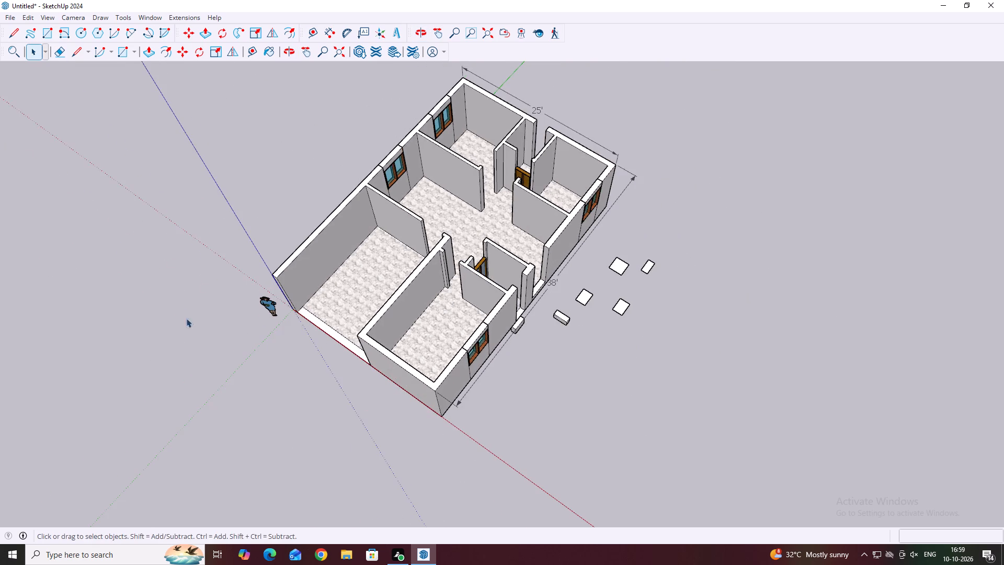
middle_click_drag(186, 319, 254, 290)
scroll(288, 358, "up", 6)
left_click(335, 359)
middle_click_drag(419, 393, 494, 357)
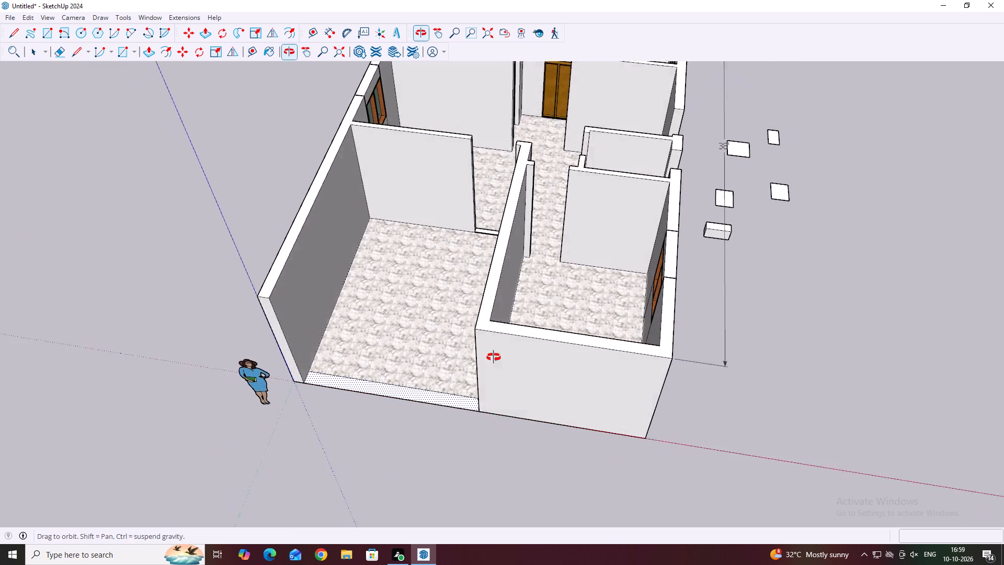
middle_click_drag(494, 357, 499, 355)
scroll(570, 357, "down", 4)
key("p")
scroll(465, 381, "up", 5)
left_click(465, 386)
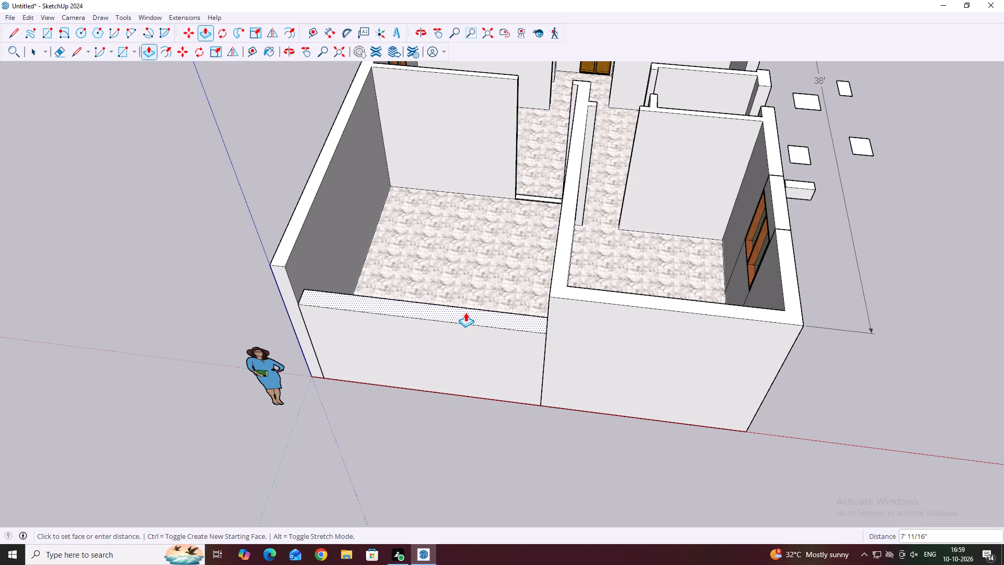
type("6'")
key("Return")
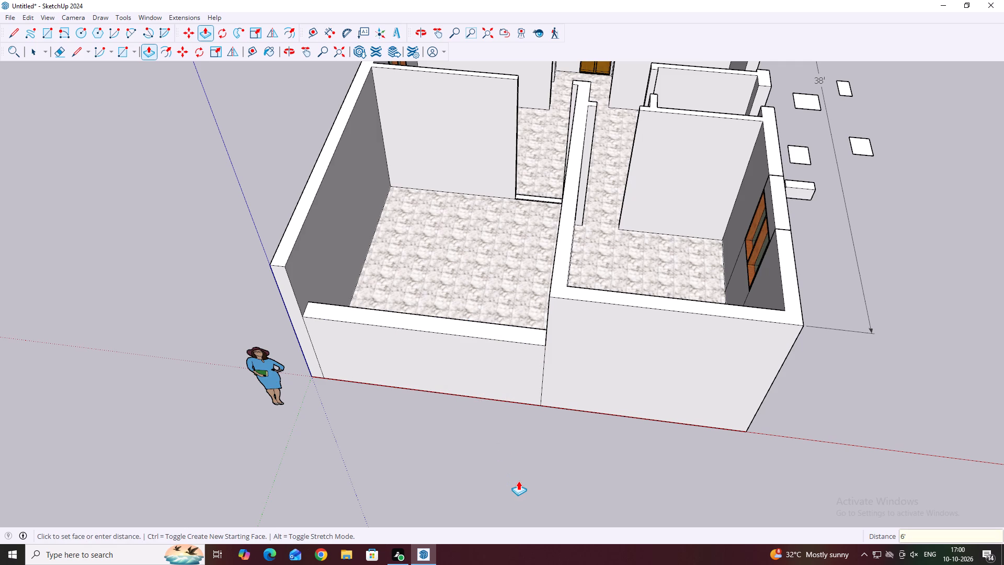
key("space")
left_click(516, 457)
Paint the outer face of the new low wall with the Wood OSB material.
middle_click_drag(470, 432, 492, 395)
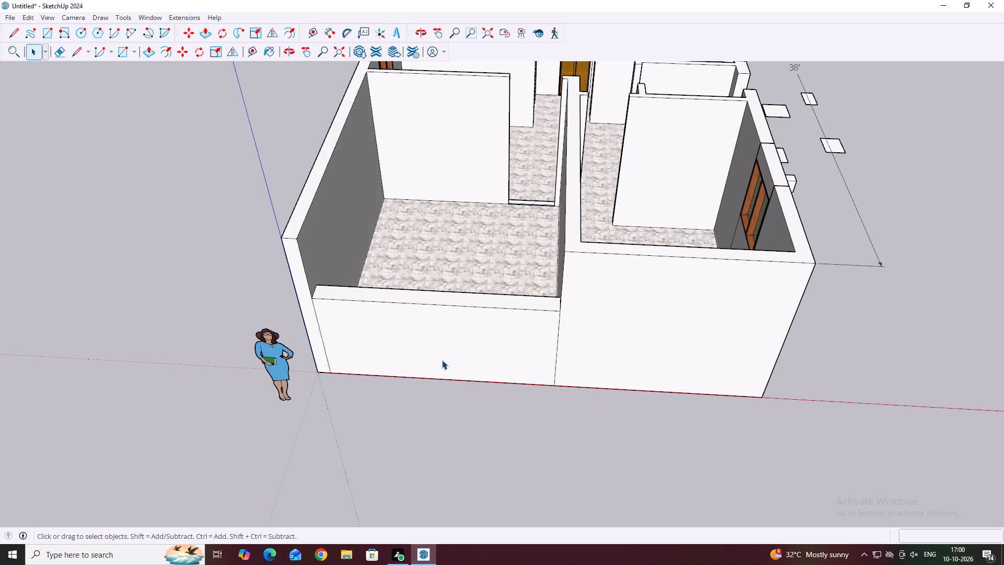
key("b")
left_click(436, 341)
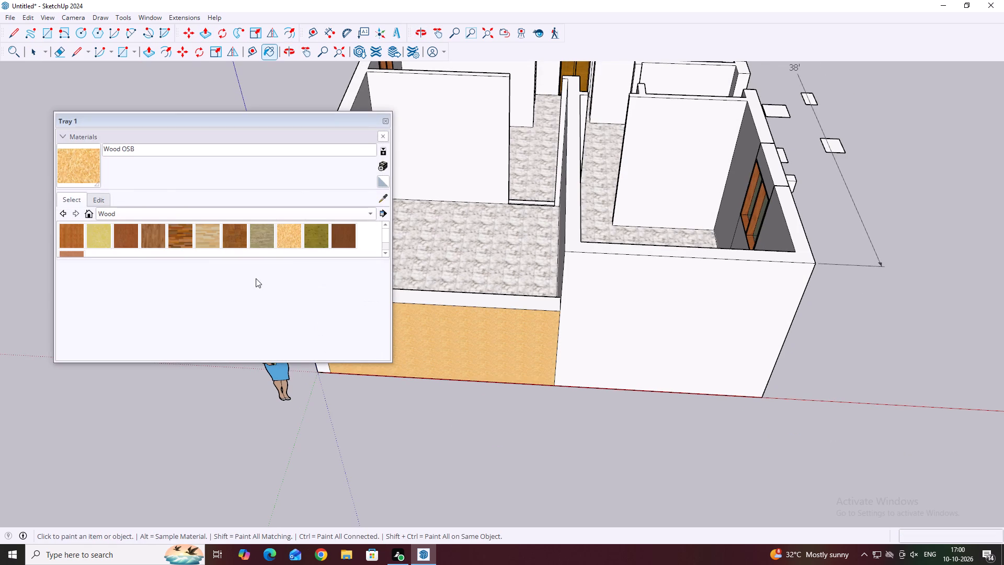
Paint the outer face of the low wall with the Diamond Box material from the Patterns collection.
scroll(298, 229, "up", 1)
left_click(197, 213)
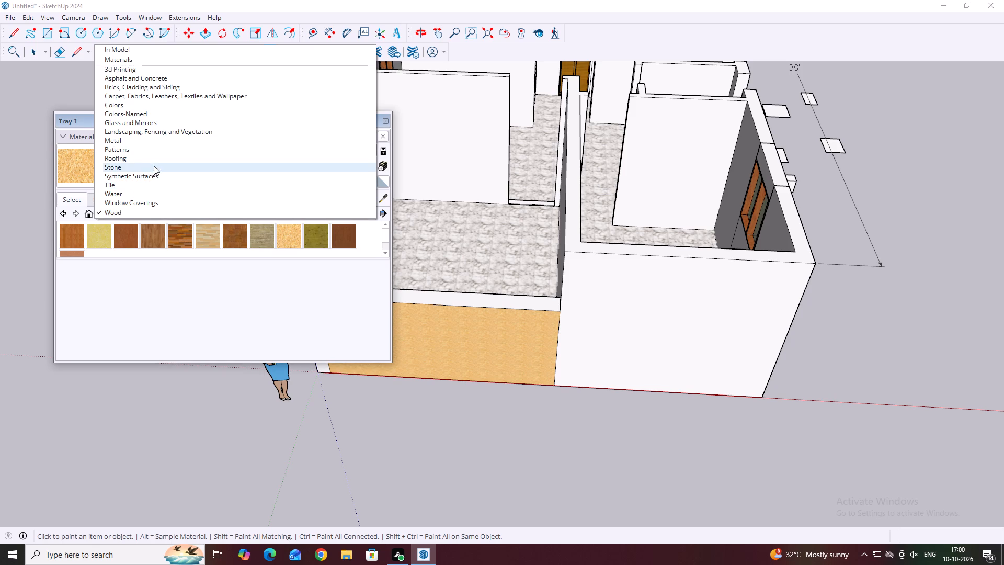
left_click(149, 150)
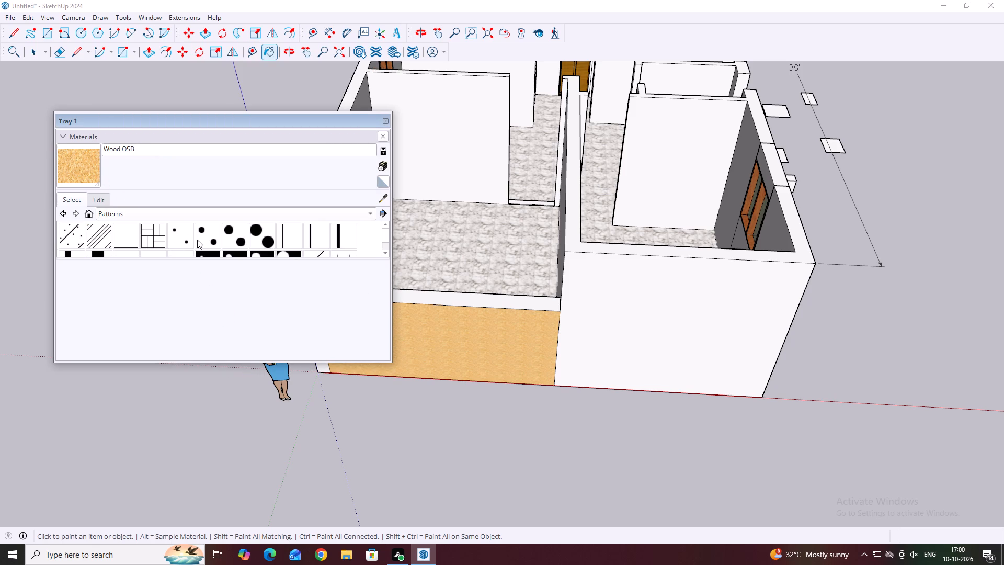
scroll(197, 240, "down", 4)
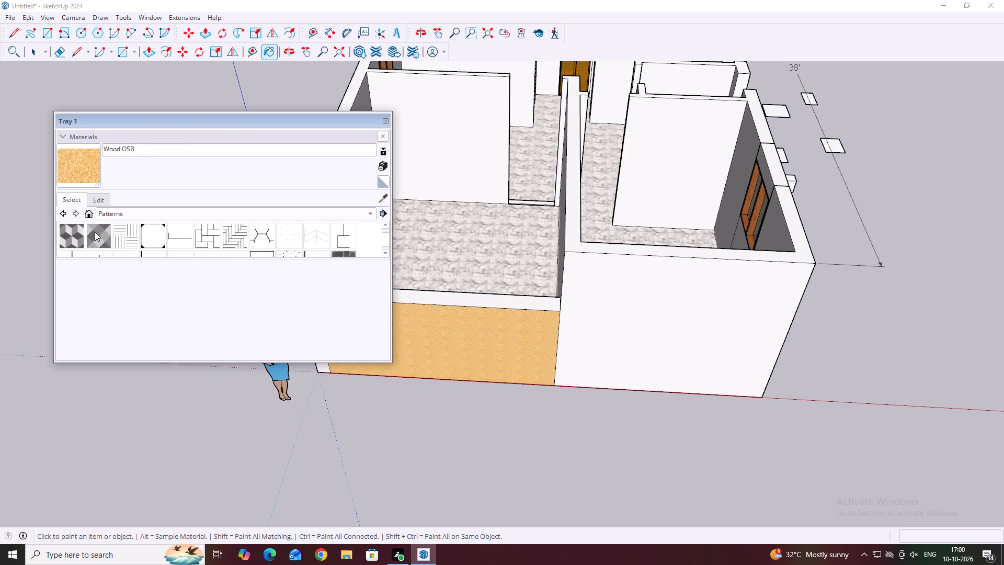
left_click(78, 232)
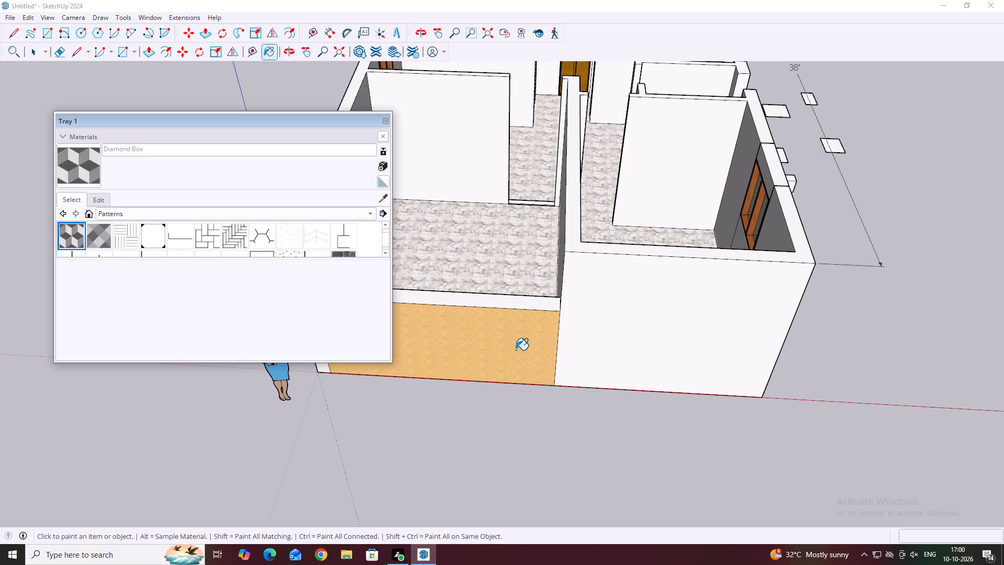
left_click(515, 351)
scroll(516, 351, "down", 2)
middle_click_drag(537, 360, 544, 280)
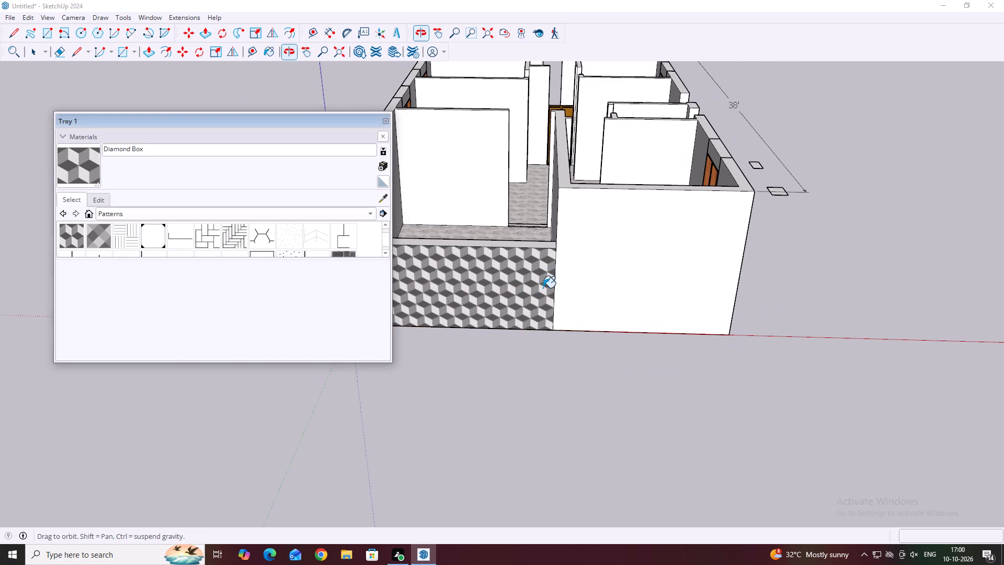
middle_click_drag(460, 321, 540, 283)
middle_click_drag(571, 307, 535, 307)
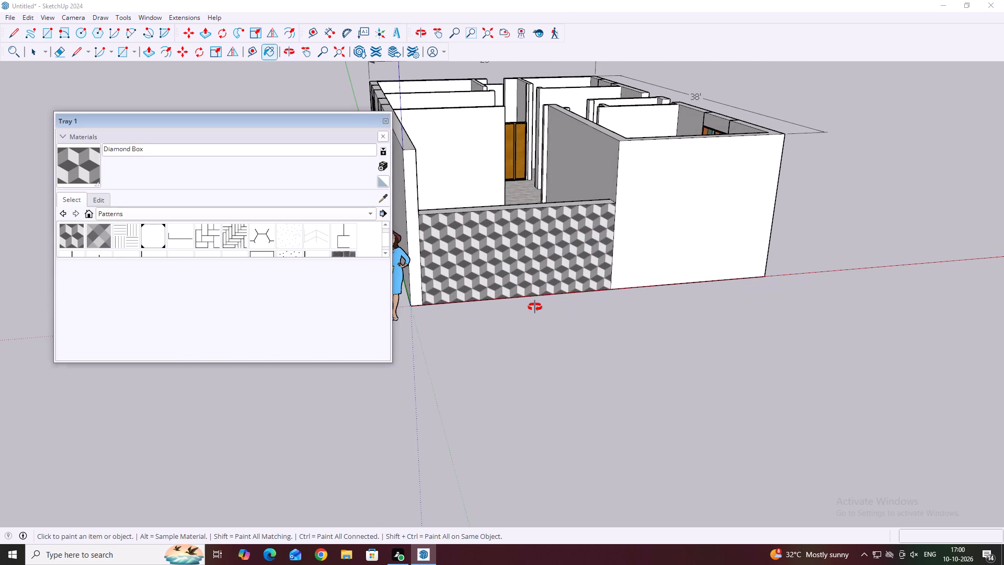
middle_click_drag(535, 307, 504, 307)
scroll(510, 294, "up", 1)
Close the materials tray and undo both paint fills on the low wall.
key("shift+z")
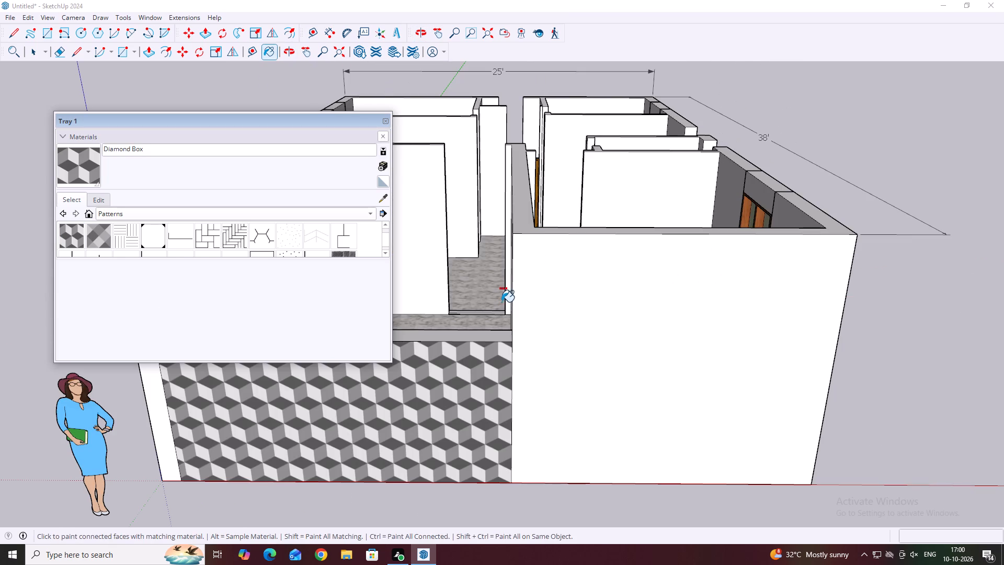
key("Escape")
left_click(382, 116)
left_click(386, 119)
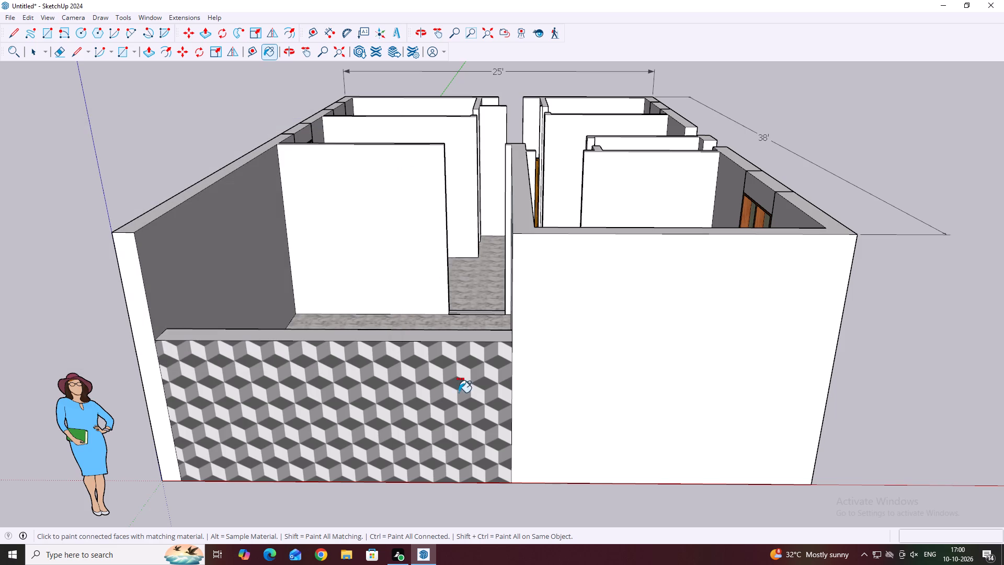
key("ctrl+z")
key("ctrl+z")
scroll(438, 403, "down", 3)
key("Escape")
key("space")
Draw a 6' vertical line down the low wall's outer face from its top edge's midpoint, dividing it into two panels.
middle_click_drag(400, 414, 443, 391)
scroll(464, 379, "down", 3)
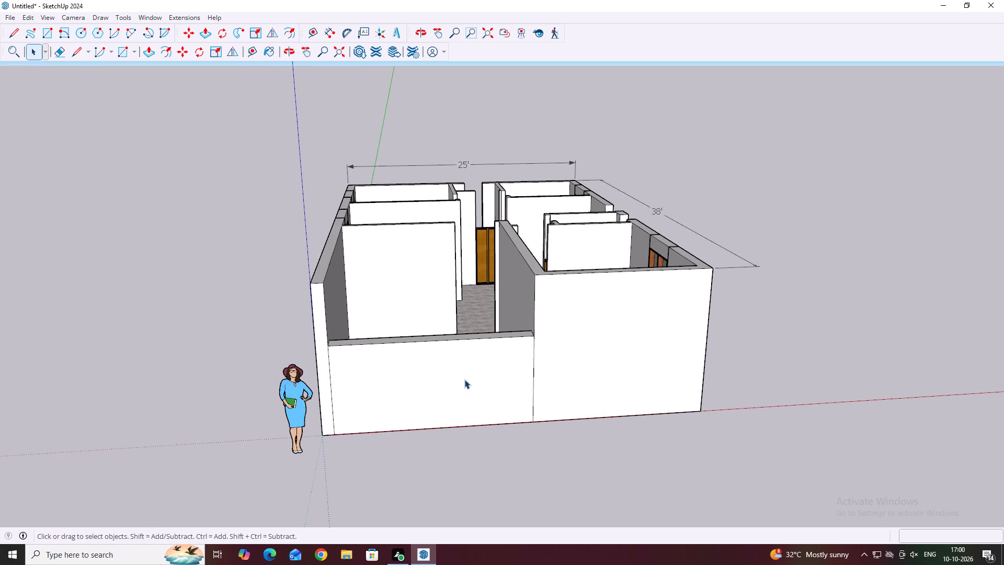
key("l")
scroll(441, 359, "up", 5)
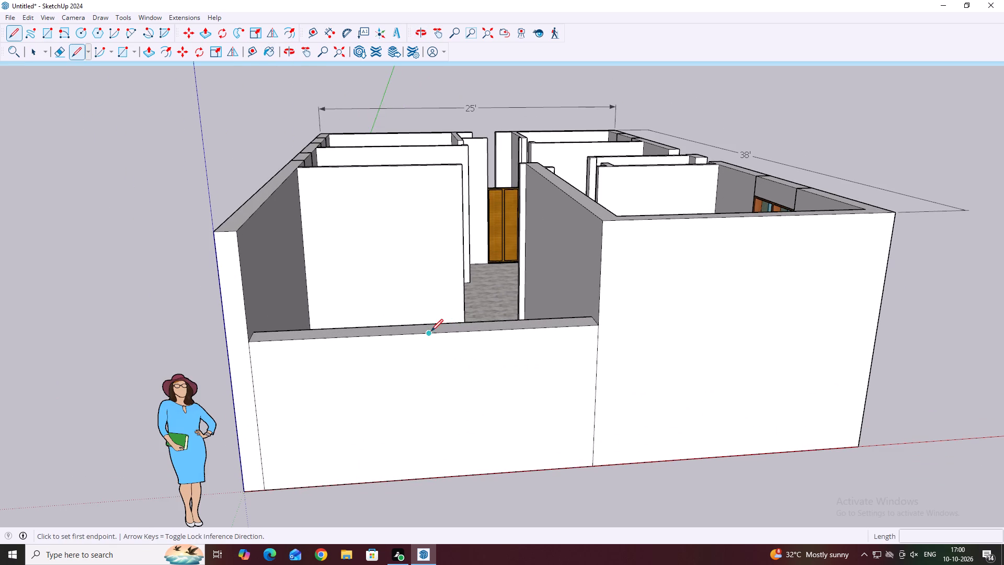
left_click(430, 331)
left_click(433, 478)
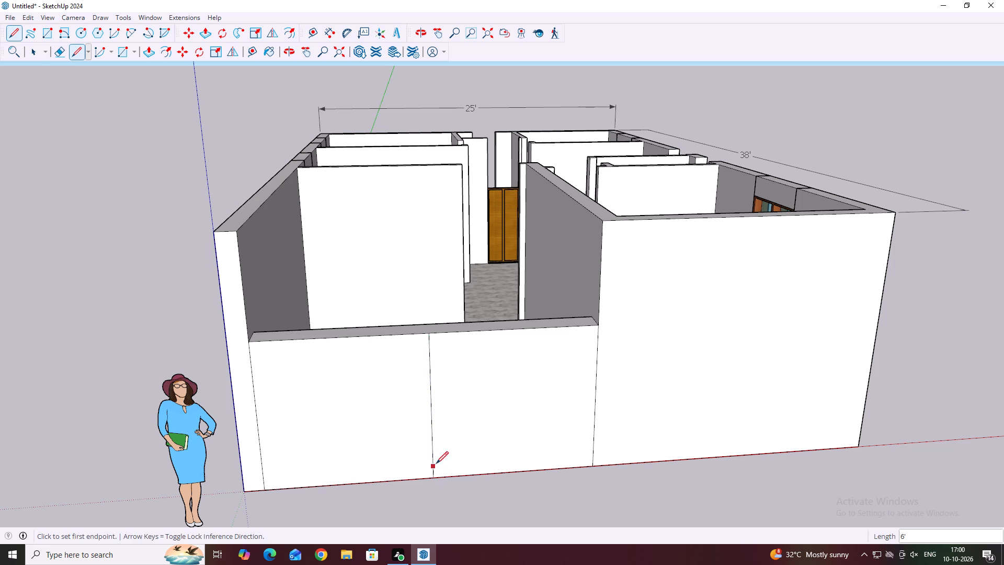
key("space")
left_click(435, 454)
left_click(434, 454)
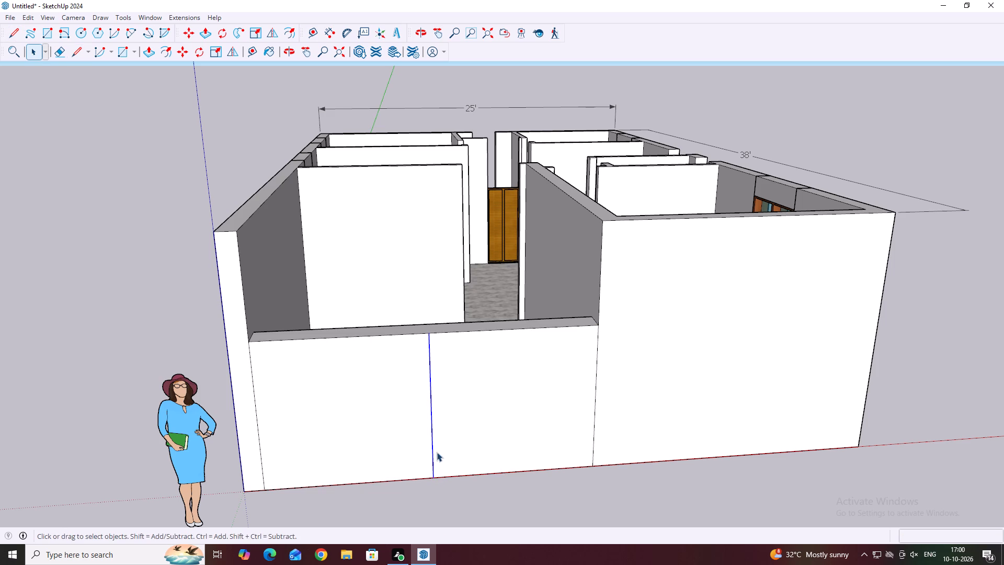
Offset the outline of the panel beside the full-height wall inward by 3 inches.
left_click(526, 405)
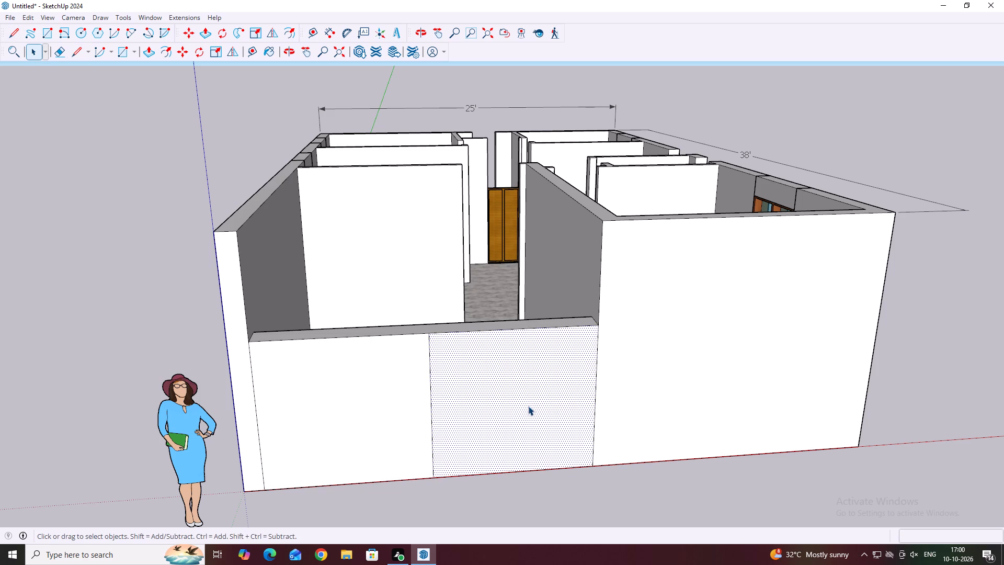
key("f")
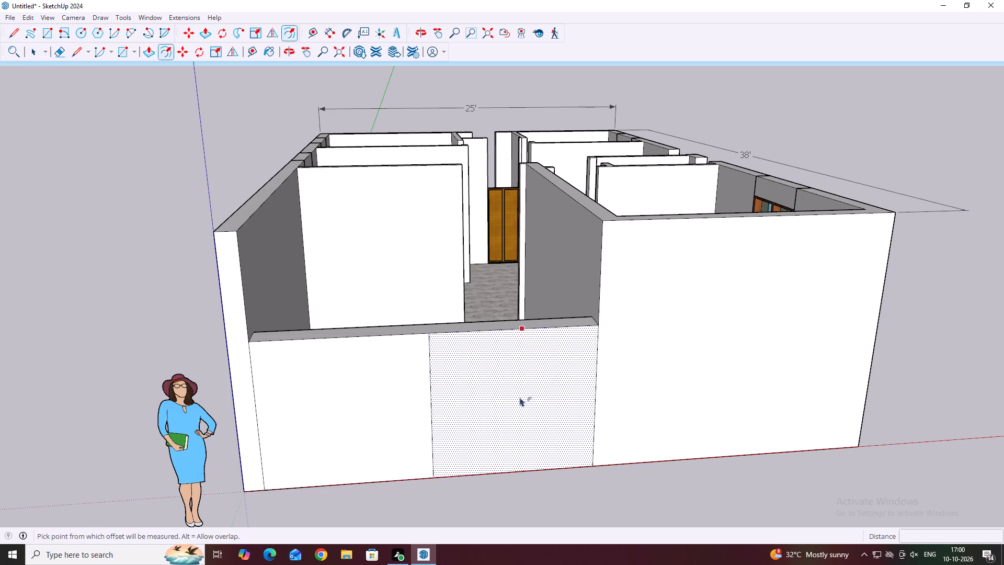
left_click(518, 330)
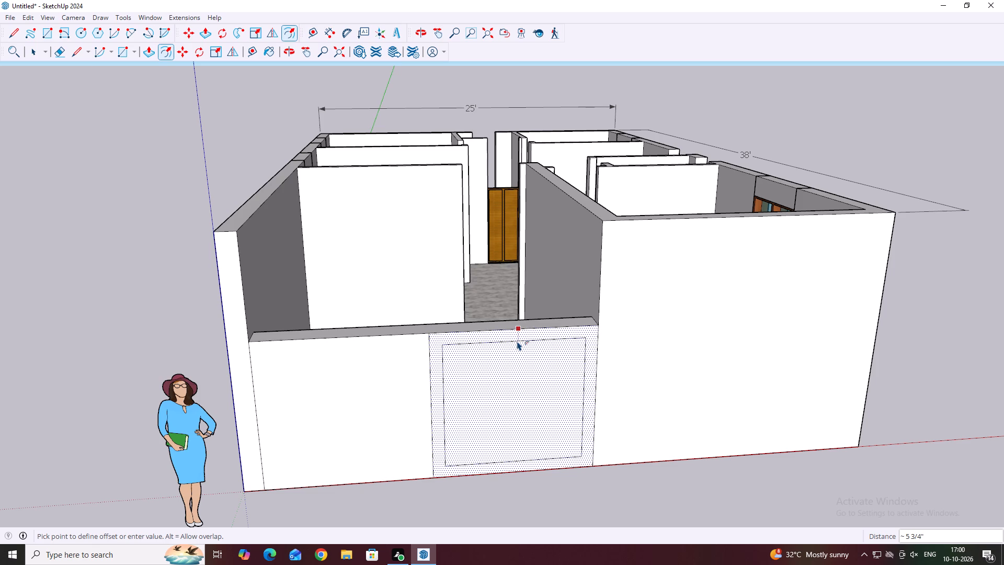
key("3")
key("Return")
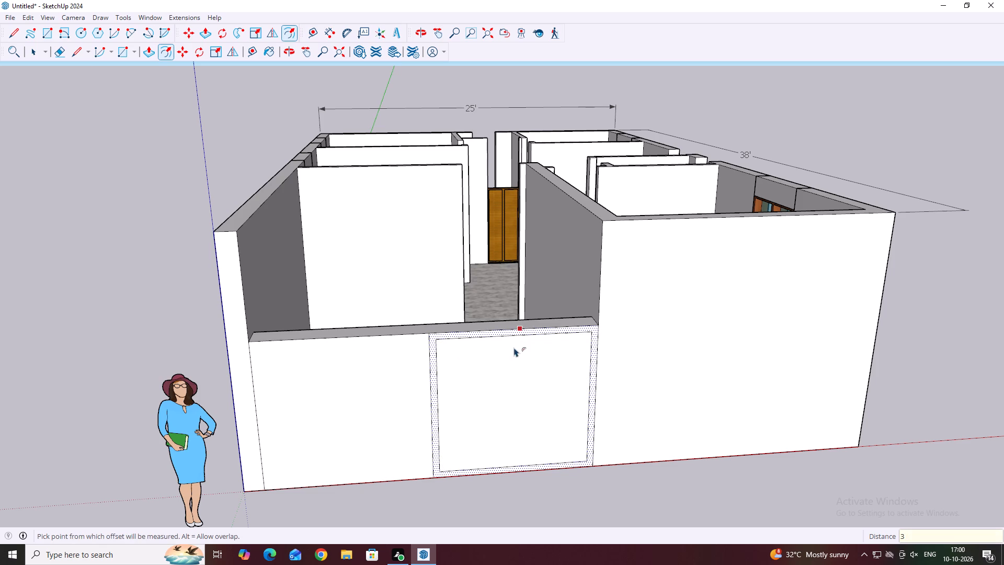
key("space")
Offset the outline of the other panel, nearest the origin, inward by 3 inches.
left_click(409, 364)
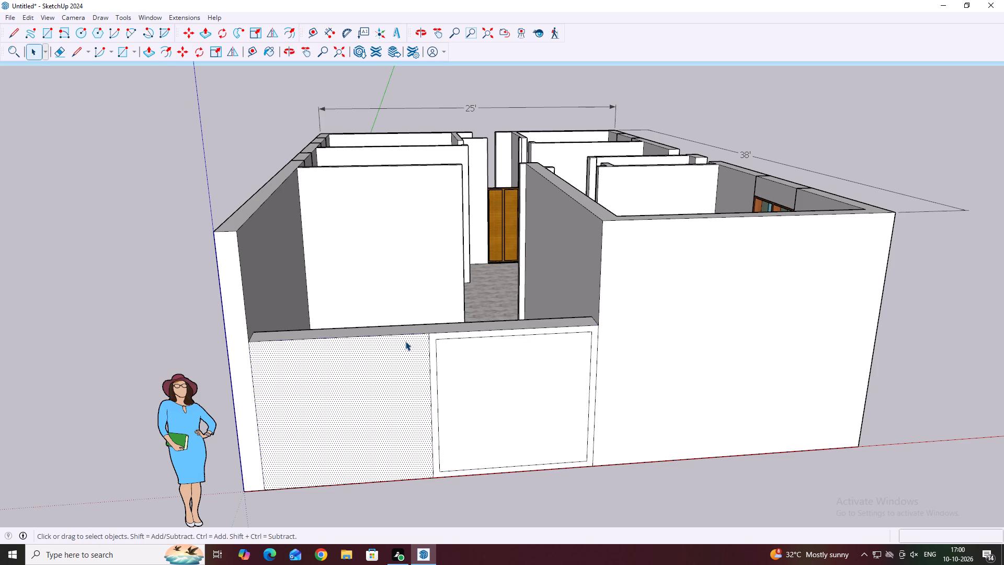
key("f")
left_click(406, 332)
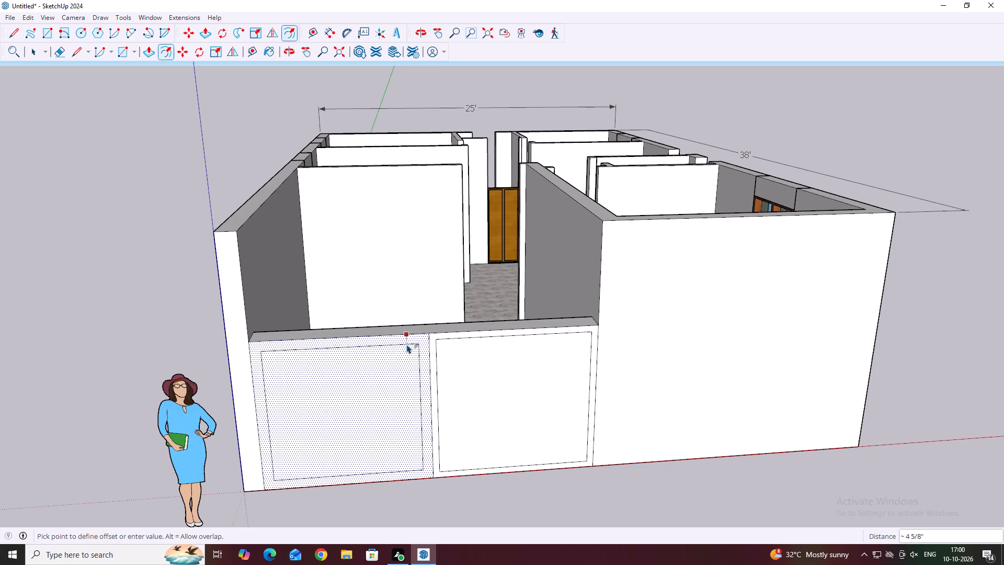
key("3")
key("Return")
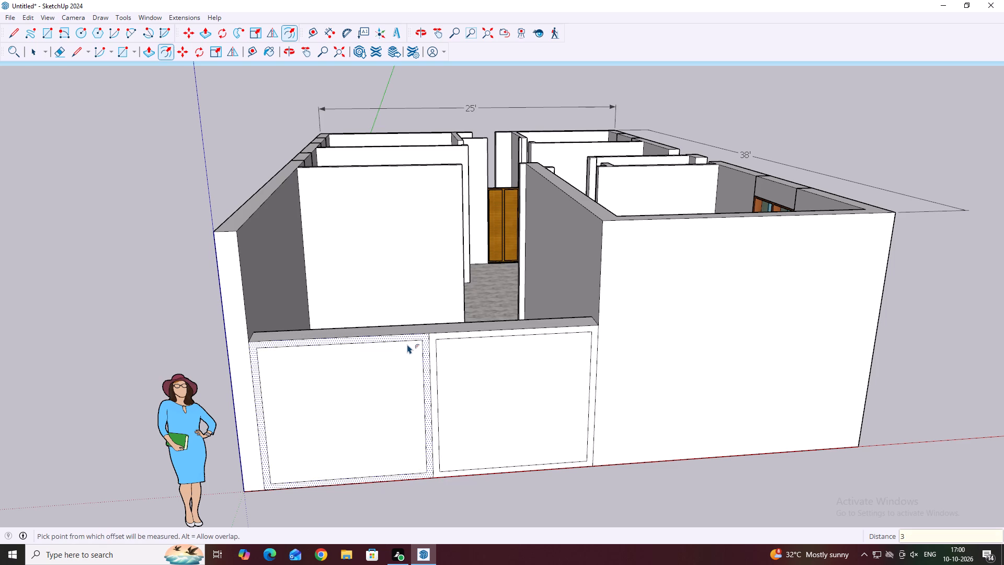
key("space")
left_click(512, 503)
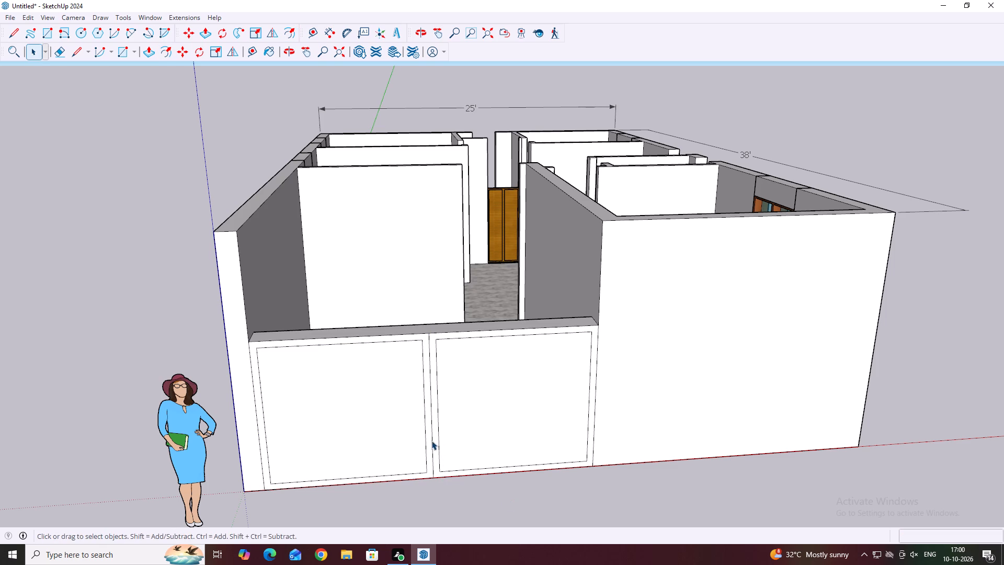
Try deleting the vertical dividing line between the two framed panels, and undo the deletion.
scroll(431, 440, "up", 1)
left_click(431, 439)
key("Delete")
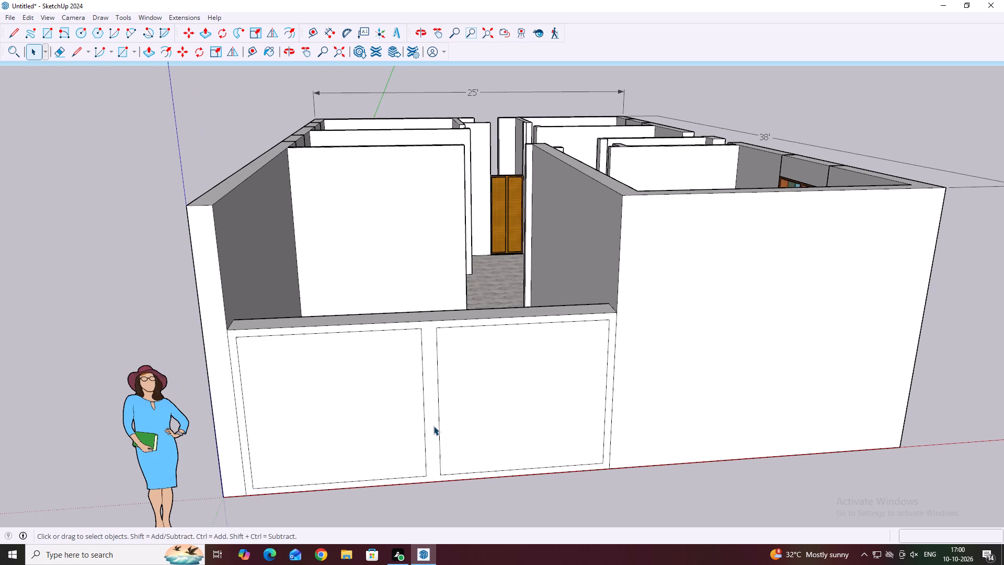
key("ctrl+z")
Paint the inner face of the panel beside the full-height wall with Sketchy Brick Herringbone from the Patterns collection.
scroll(478, 323, "up", 2)
middle_click(589, 349)
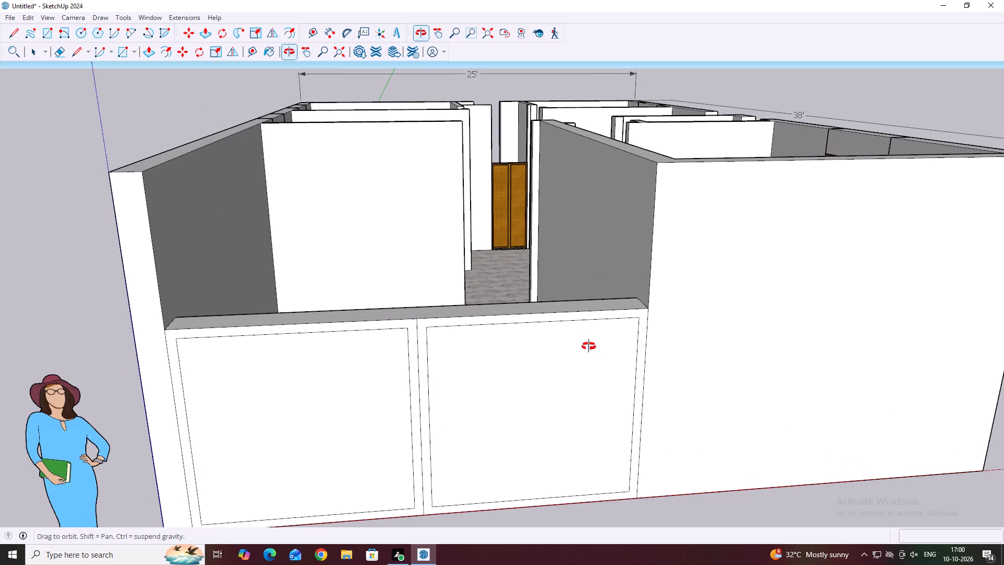
left_click(589, 361)
scroll(608, 361, "down", 3)
middle_click_drag(699, 360, 670, 377)
key("space")
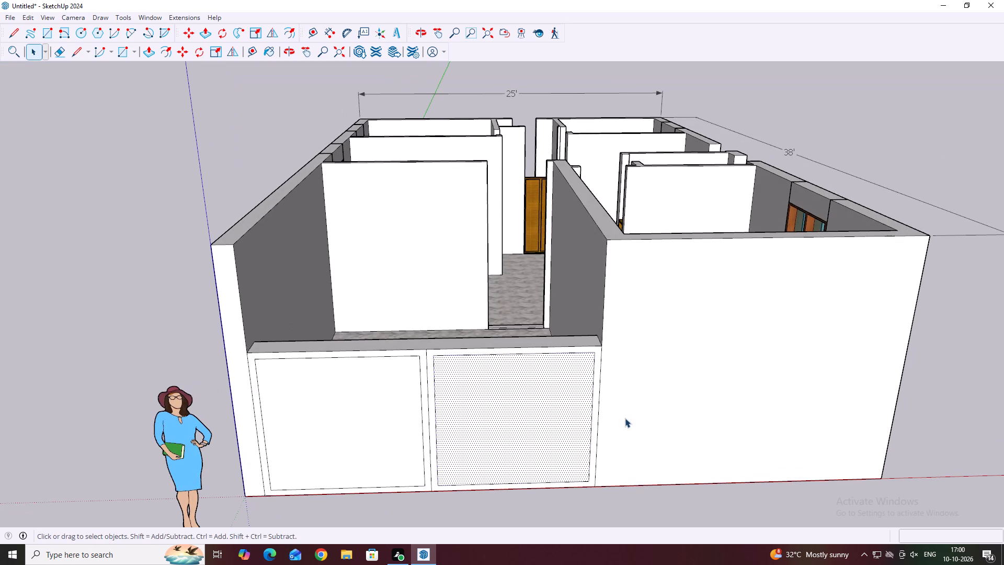
key("b")
scroll(496, 431, "up", 1)
scroll(245, 234, "down", 2)
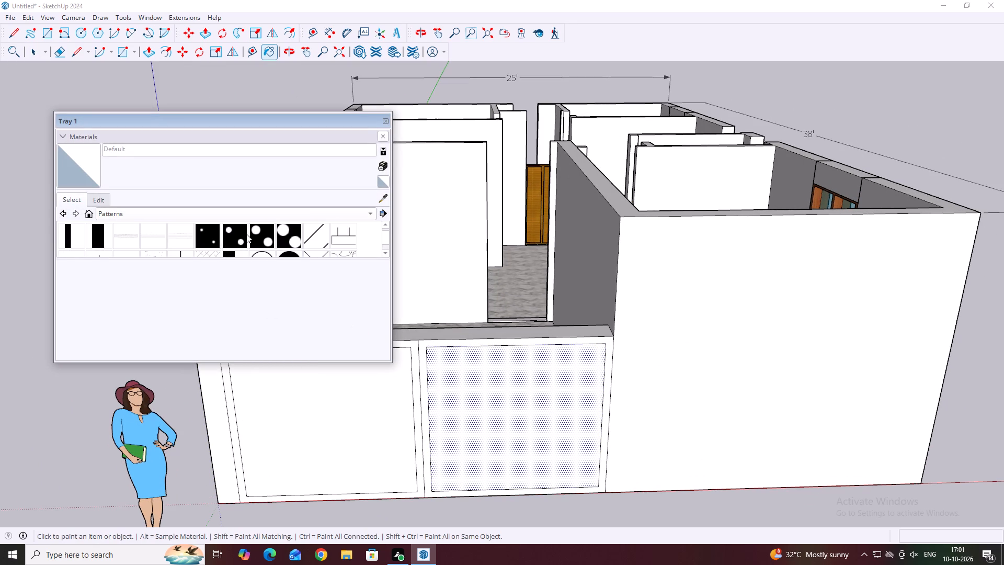
scroll(320, 231, "down", 3)
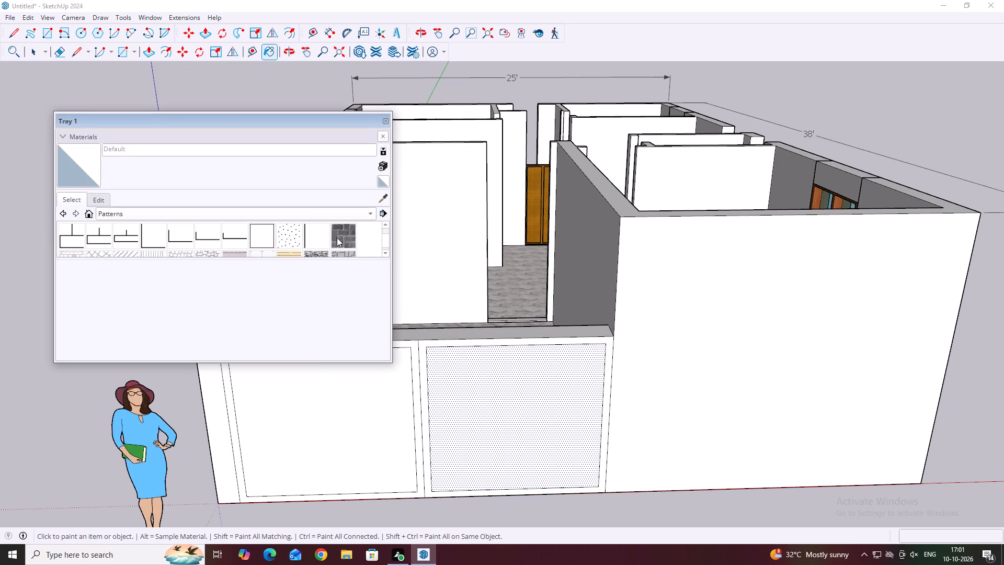
left_click(341, 238)
left_click(517, 420)
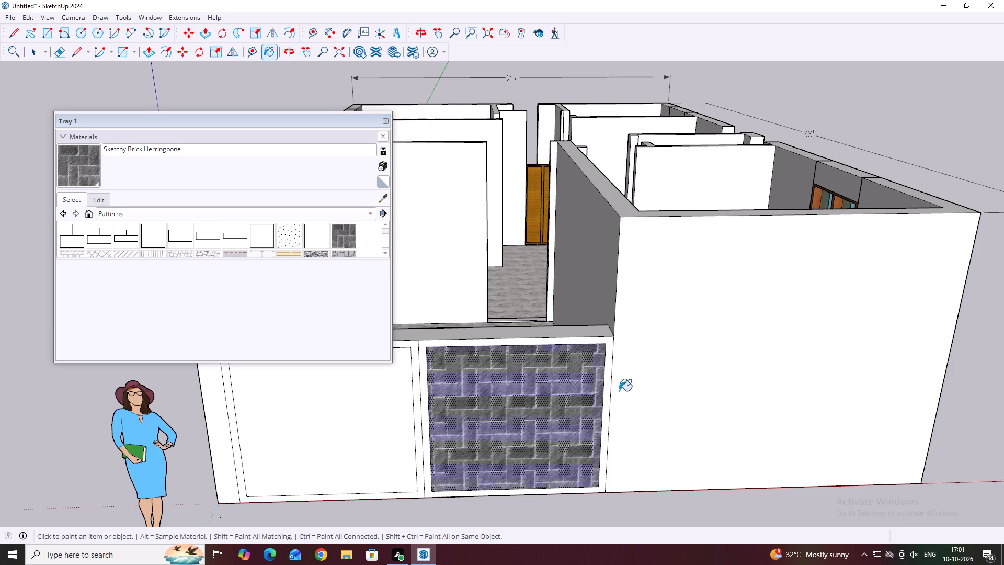
Paint the inner faces of both framed panels with White Tile Black Accent from the Patterns collection, and close the Materials tray.
scroll(324, 238, "down", 4)
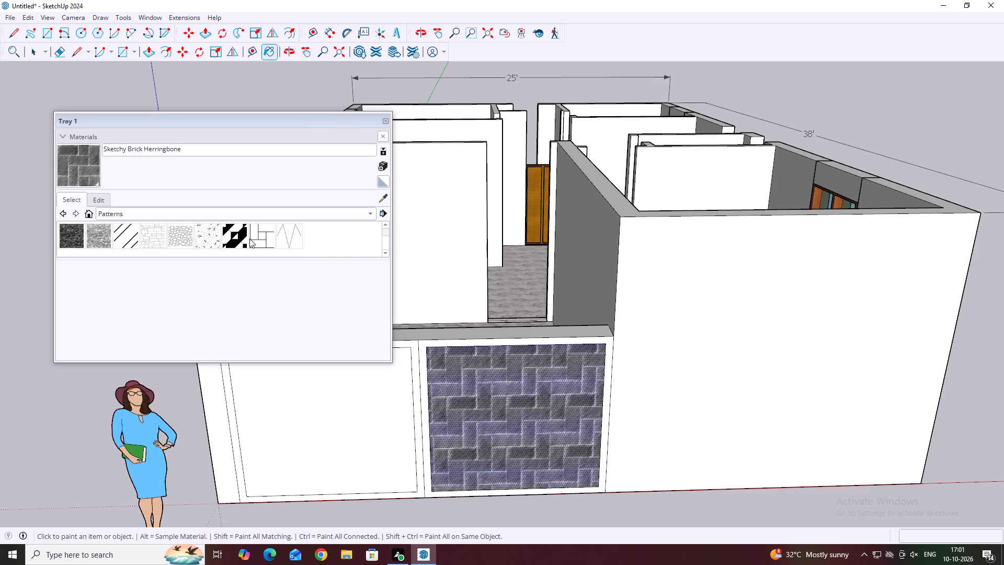
left_click(244, 237)
left_click(480, 376)
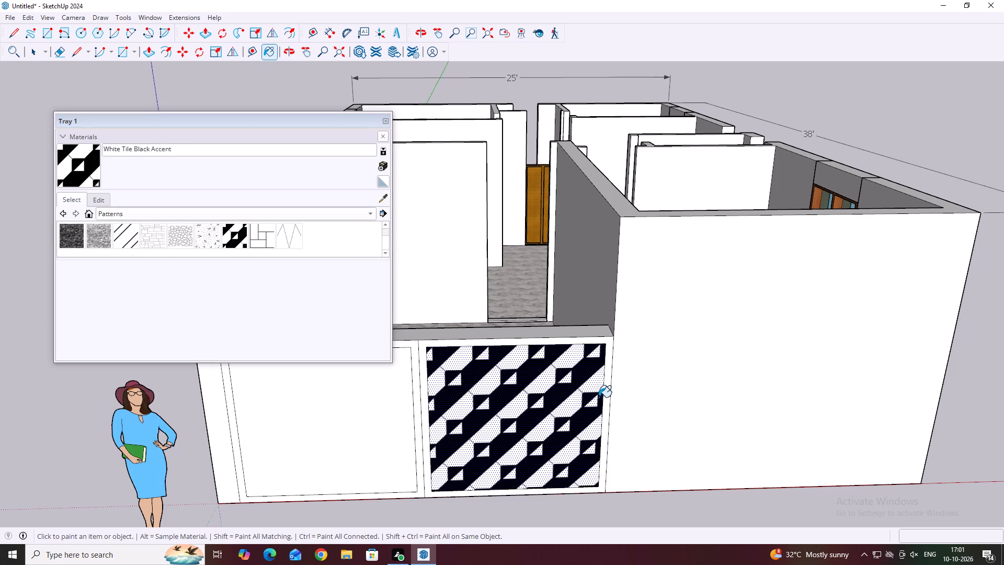
scroll(605, 393, "down", 4)
left_click(430, 413)
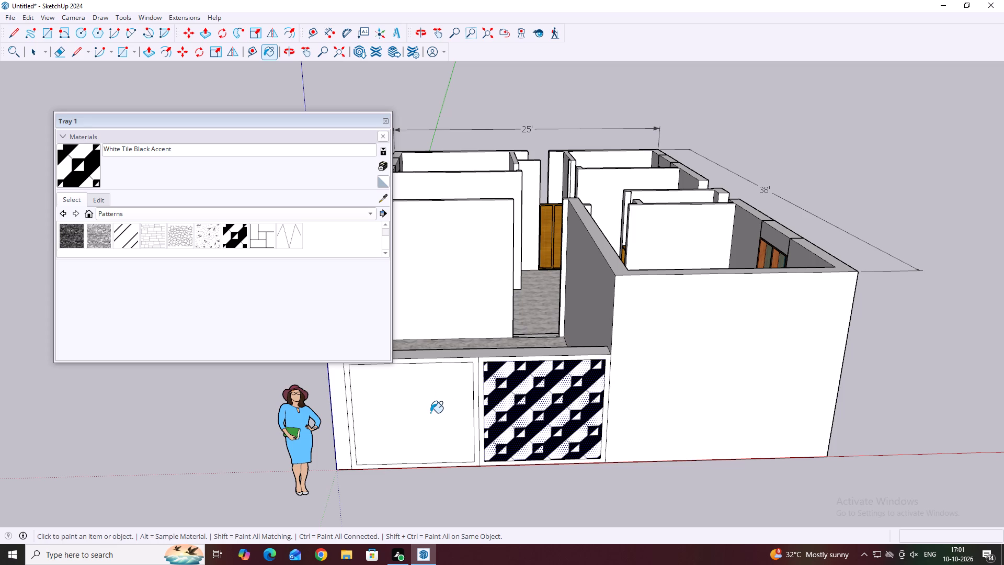
middle_click_drag(595, 381, 688, 369)
middle_click_drag(722, 355, 667, 429)
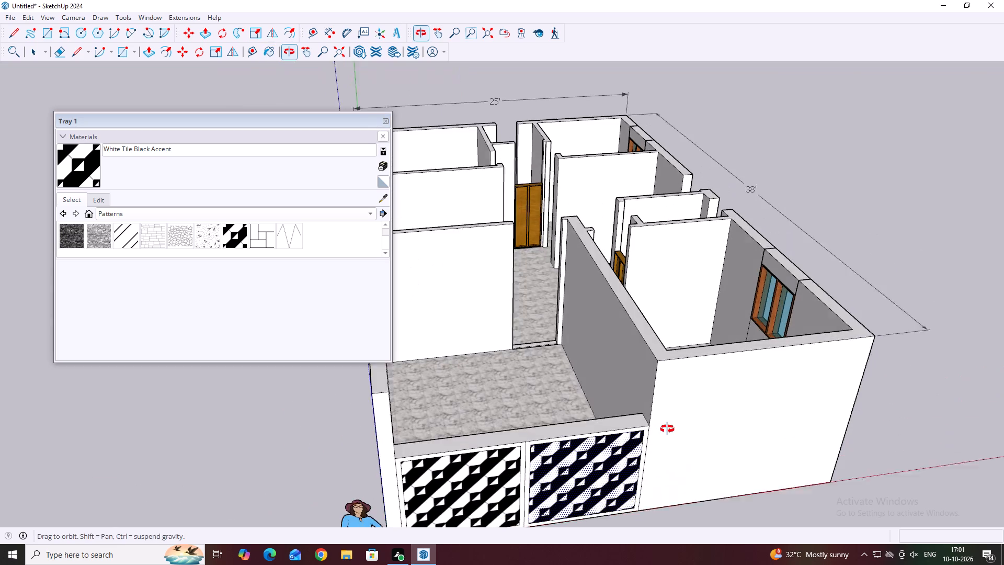
middle_click_drag(667, 429, 661, 435)
middle_click_drag(502, 430, 474, 359)
scroll(613, 336, "down", 2)
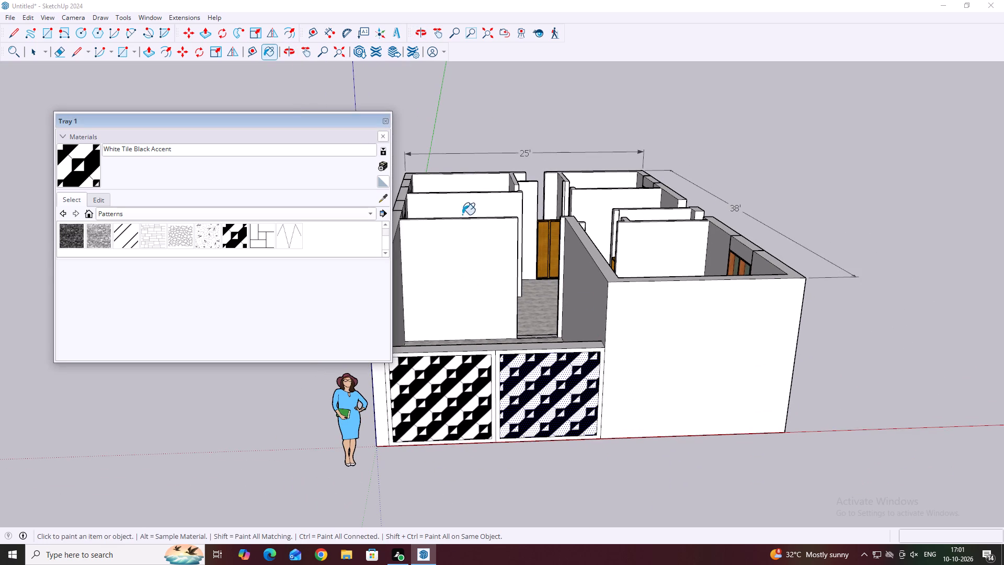
left_click(384, 121)
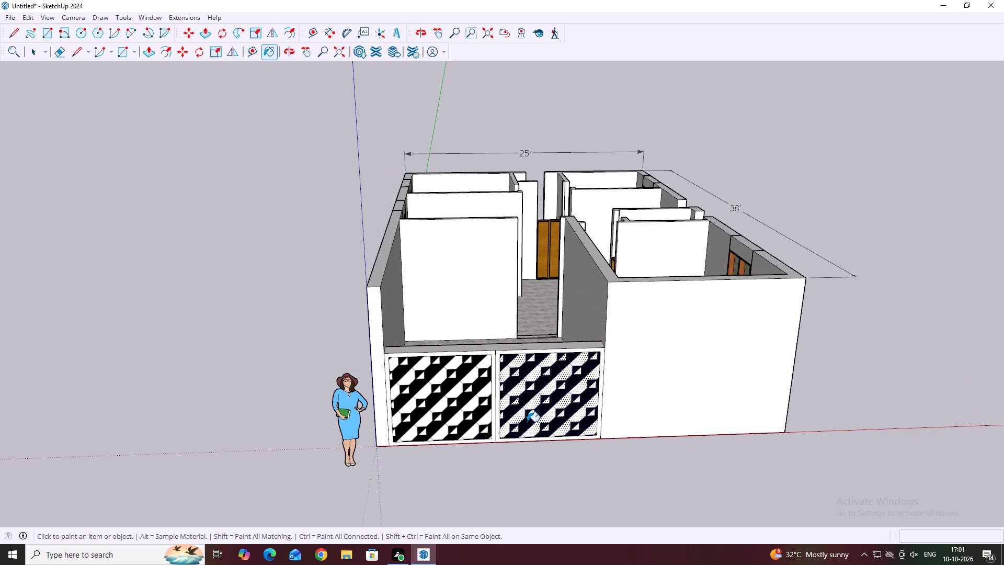
key("Escape")
key("space")
left_click(558, 477)
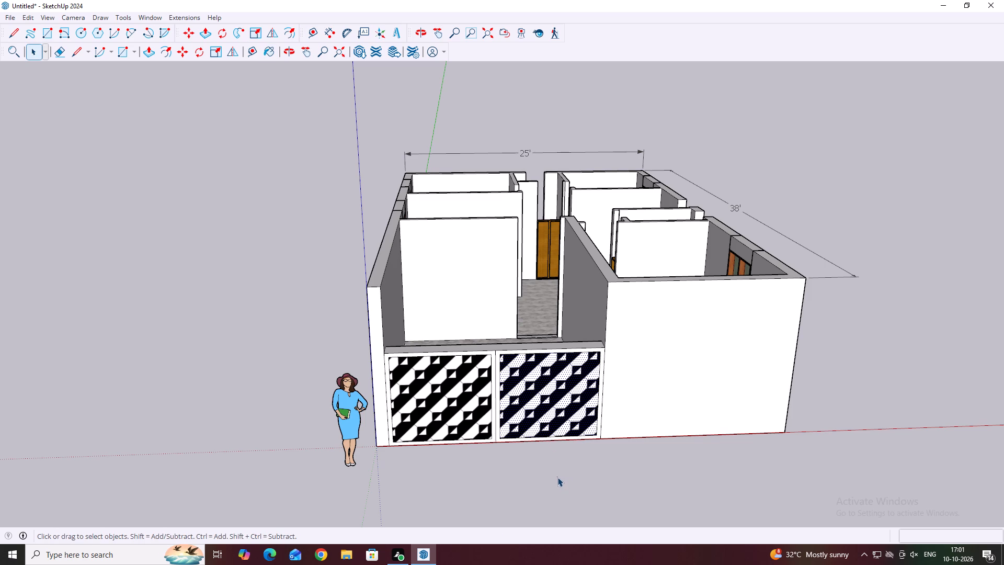
Examine the two tiled panels and the low wall from the front, above and the side.
scroll(538, 424, "up", 5)
scroll(504, 361, "up", 1)
middle_click_drag(505, 355, 510, 319)
scroll(502, 326, "up", 2)
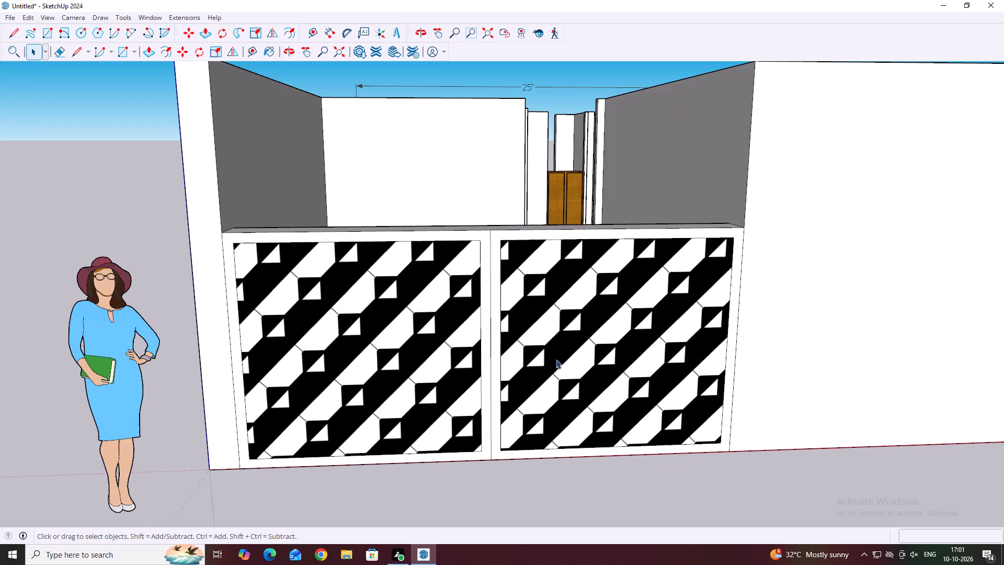
middle_click_drag(622, 370, 633, 424)
middle_click_drag(688, 363, 646, 415)
scroll(612, 413, "down", 3)
middle_click_drag(619, 361, 667, 355)
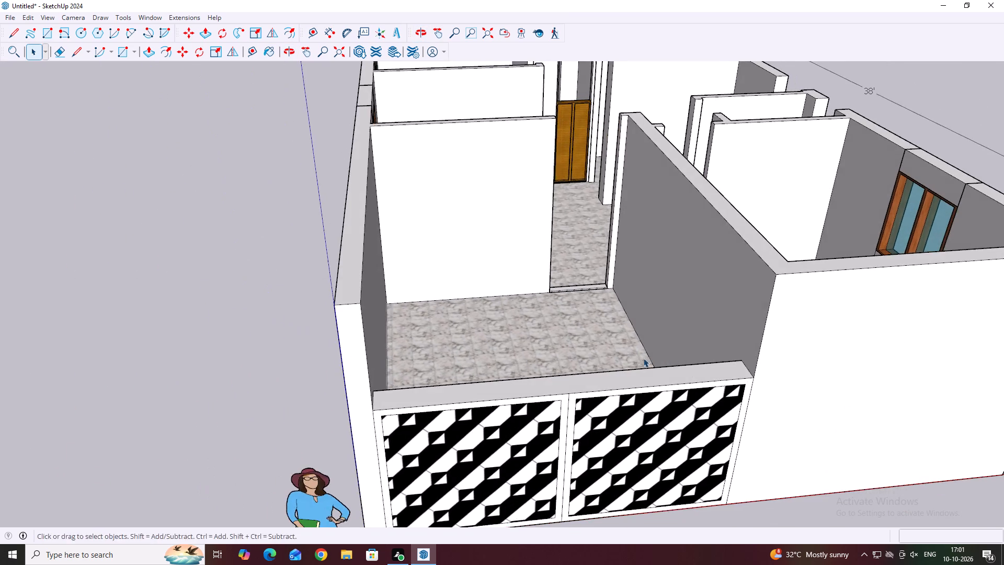
middle_click_drag(495, 352, 590, 394)
middle_click_drag(409, 363, 459, 383)
scroll(361, 306, "down", 4)
scroll(609, 409, "up", 2)
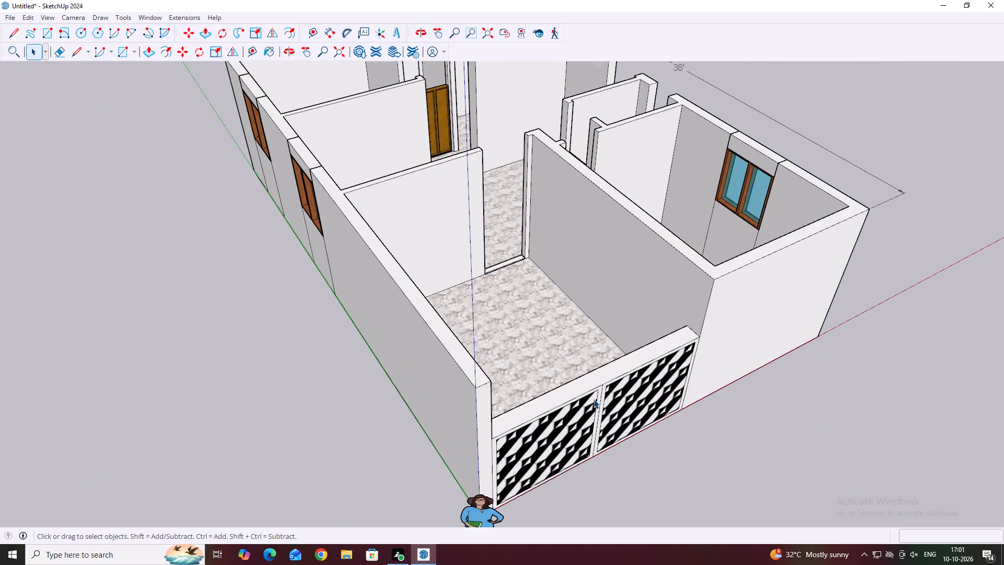
scroll(594, 399, "up", 3)
left_click(602, 394)
middle_click_drag(604, 394, 572, 387)
scroll(569, 390, "up", 2)
middle_click_drag(583, 396, 576, 394)
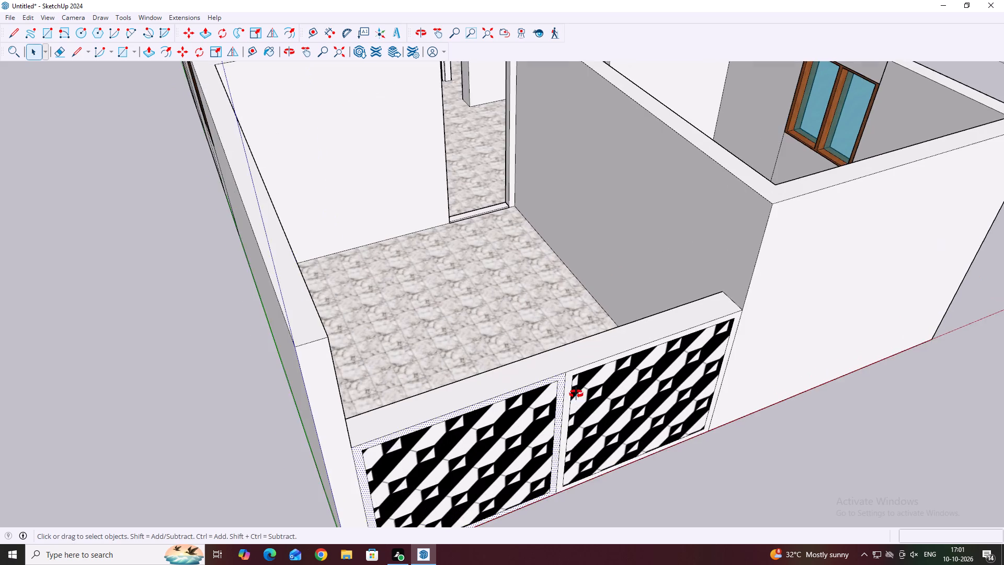
middle_click_drag(576, 394, 531, 354)
scroll(488, 439, "up", 5)
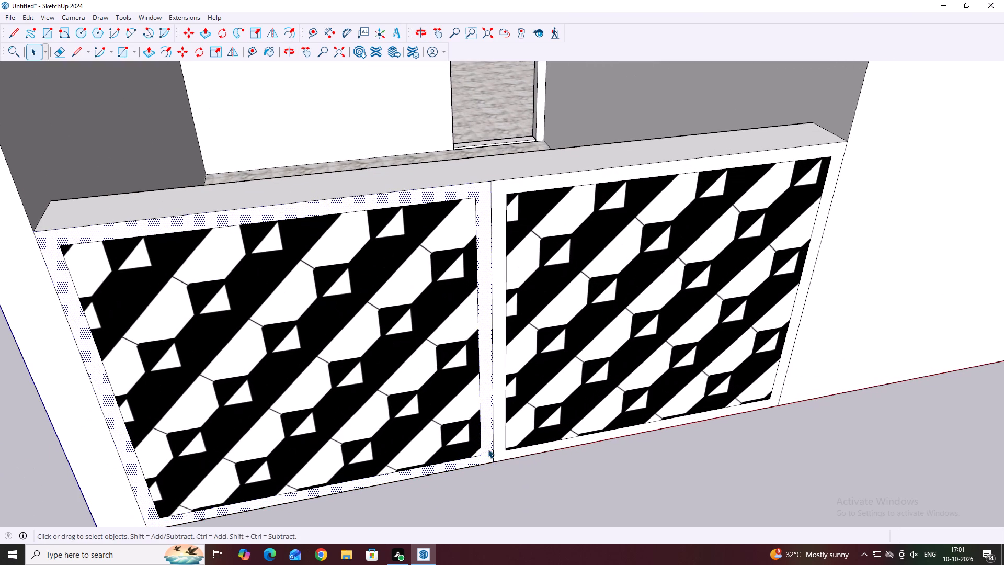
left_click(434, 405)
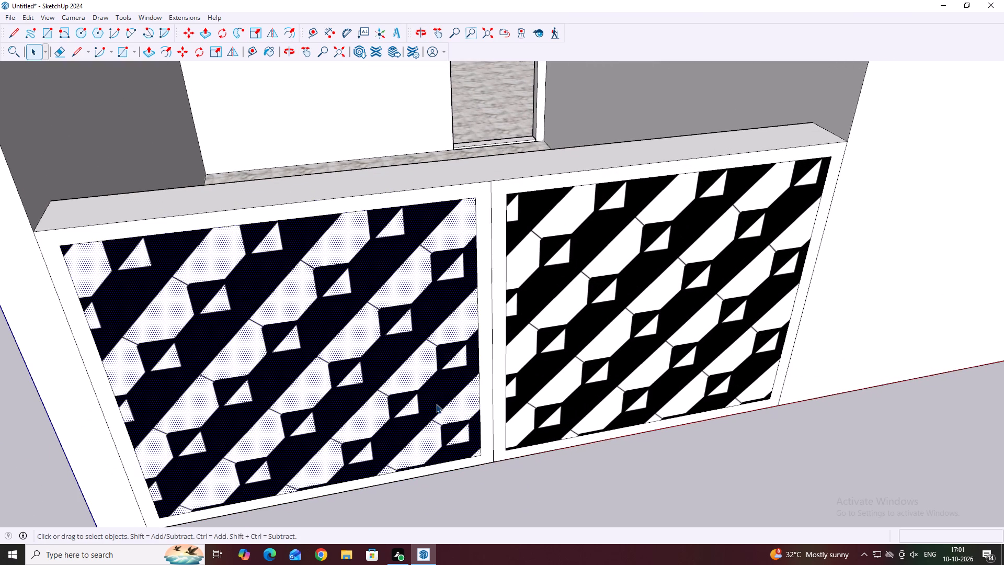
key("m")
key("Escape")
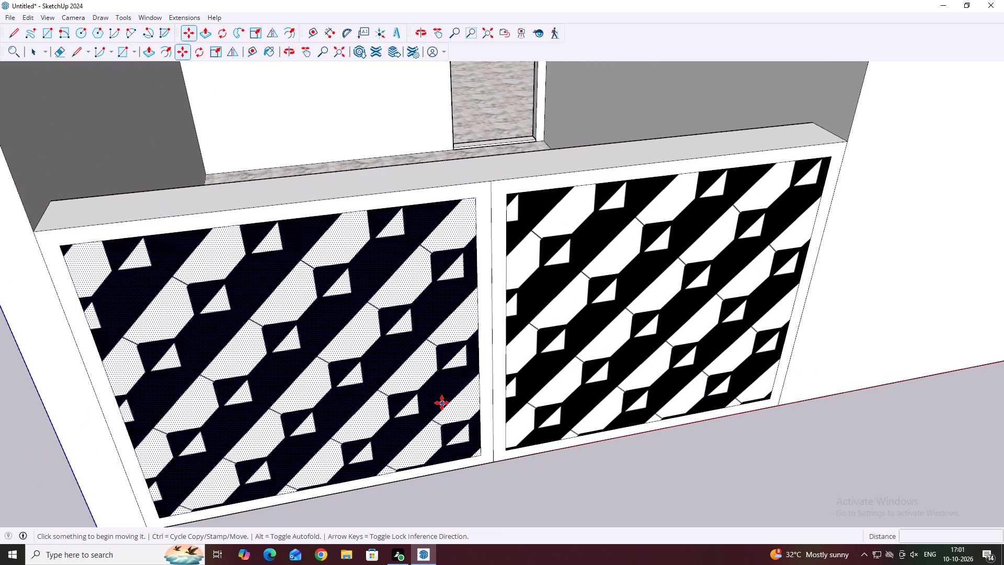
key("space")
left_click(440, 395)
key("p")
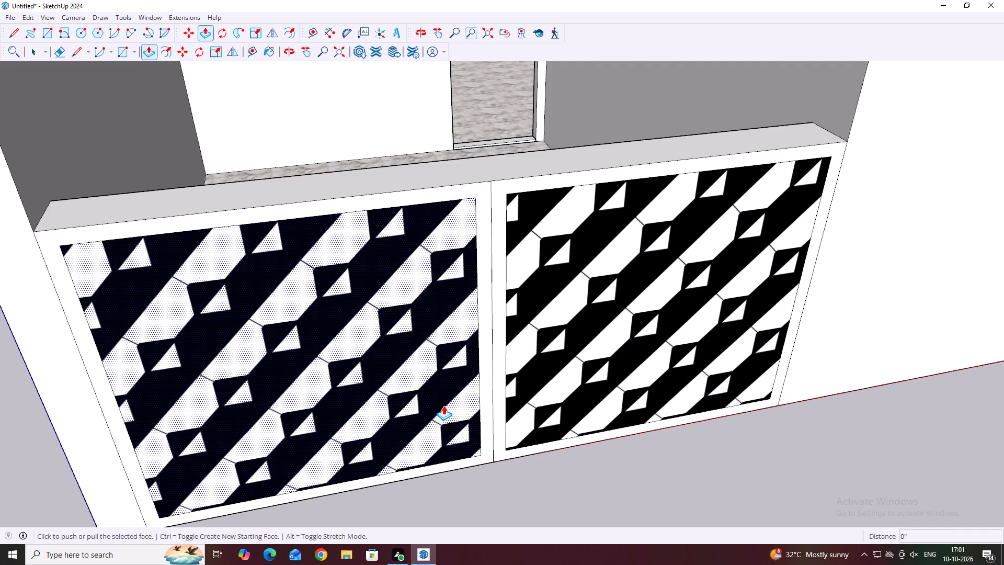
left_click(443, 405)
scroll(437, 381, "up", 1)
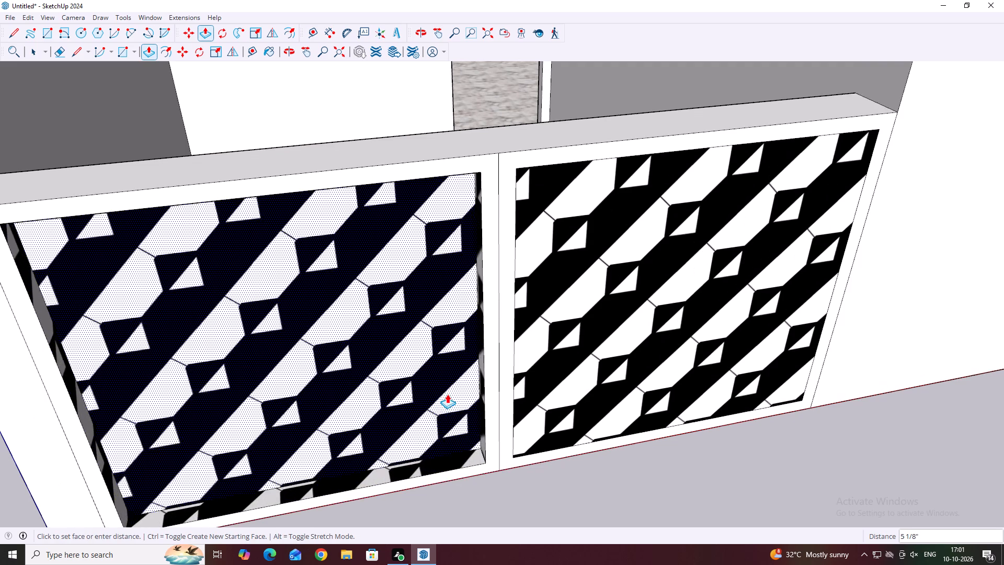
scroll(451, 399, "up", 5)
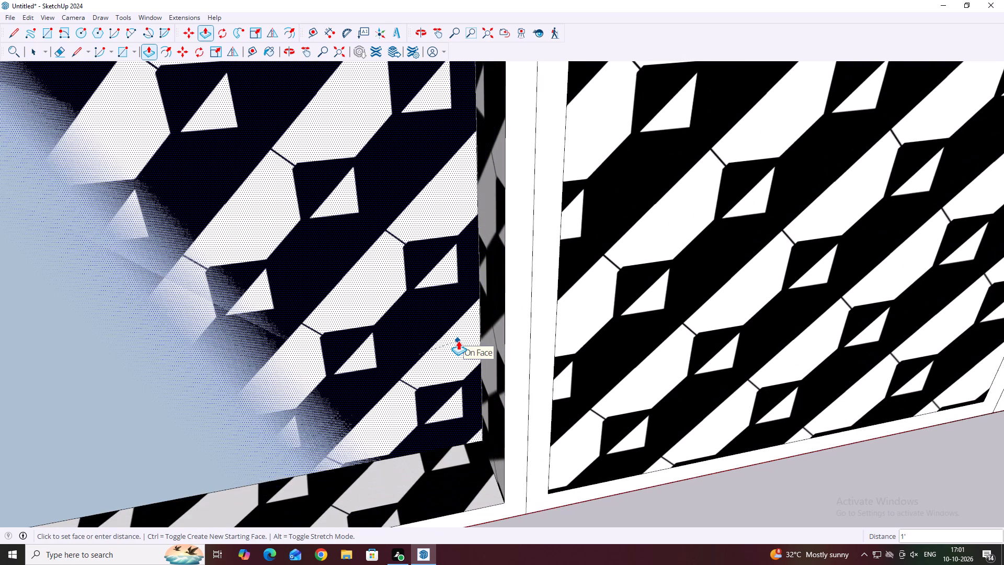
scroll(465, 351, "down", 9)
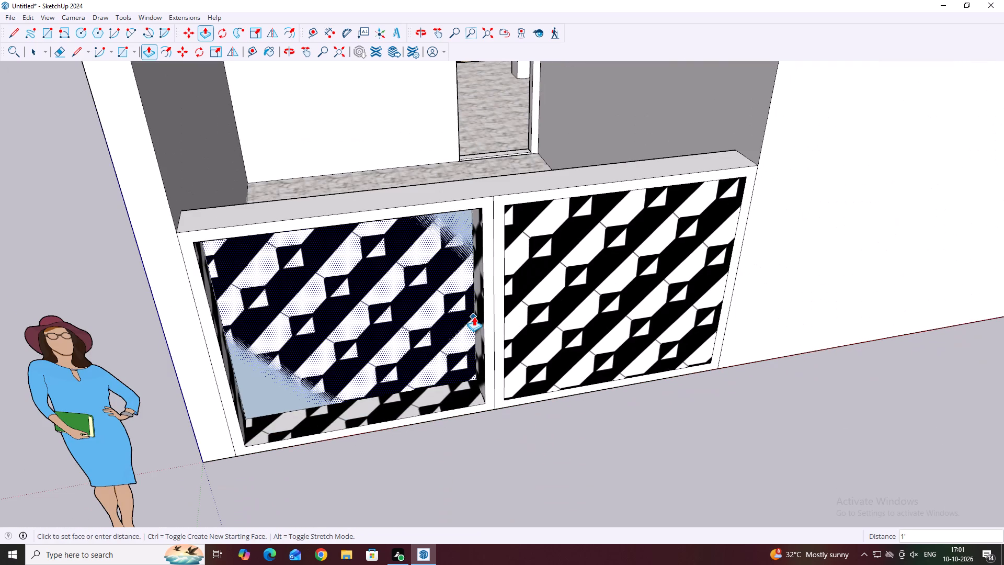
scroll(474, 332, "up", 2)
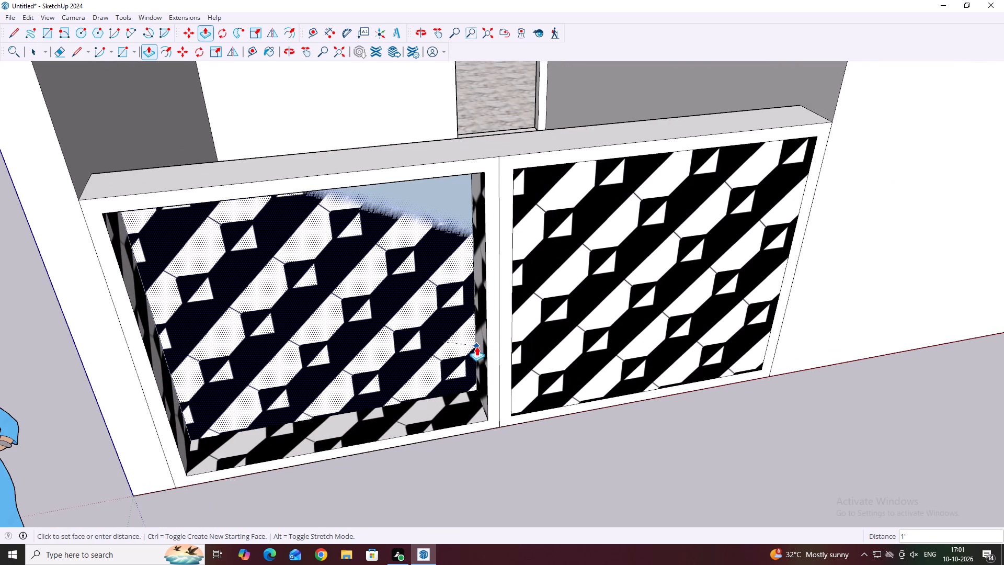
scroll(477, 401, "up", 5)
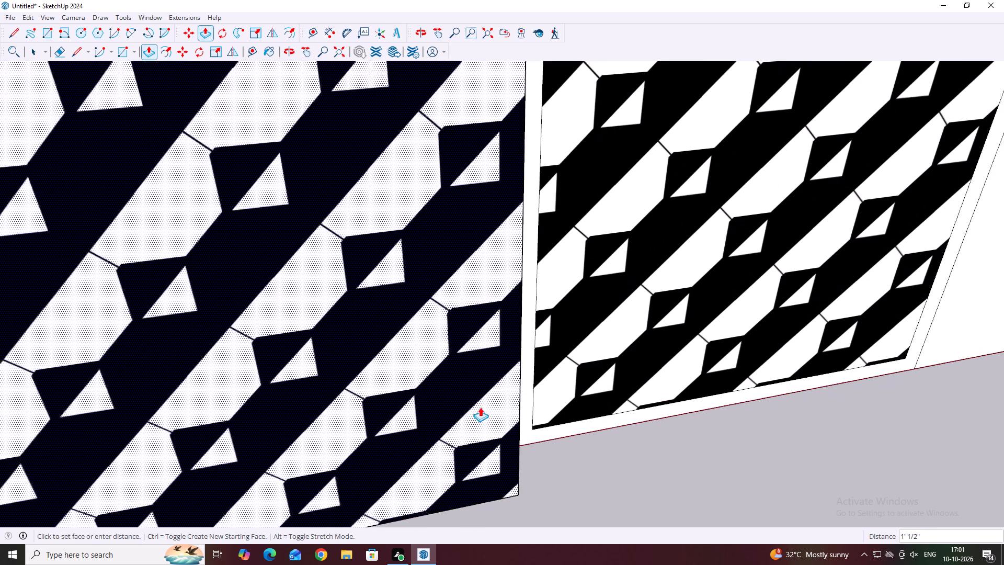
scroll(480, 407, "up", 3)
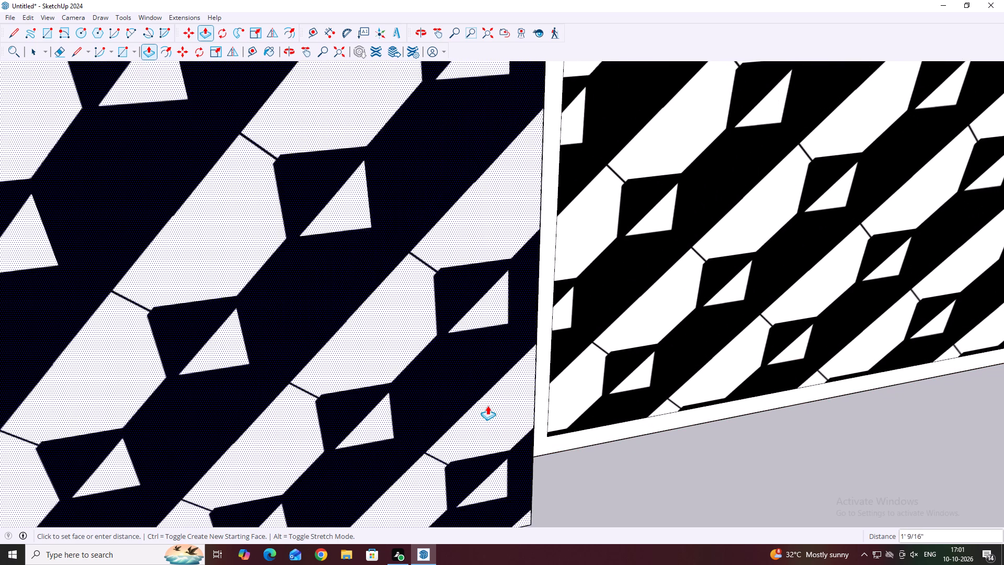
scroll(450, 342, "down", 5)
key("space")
Push the tiled face of the panel nearest the origin 4.5 inches into the low wall, leaving its frame in place.
scroll(472, 399, "up", 2)
left_click(472, 399)
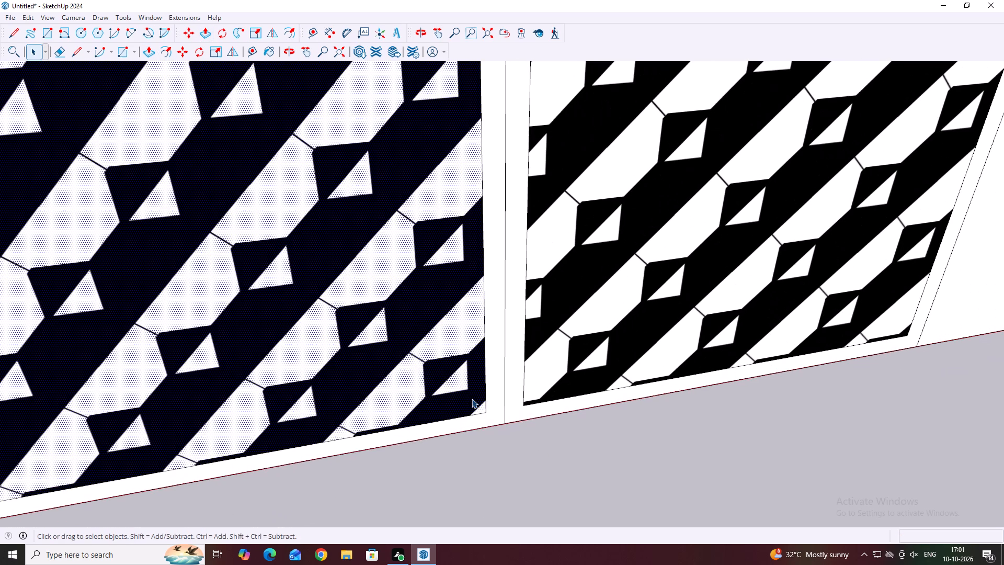
key("p")
scroll(472, 416, "up", 4)
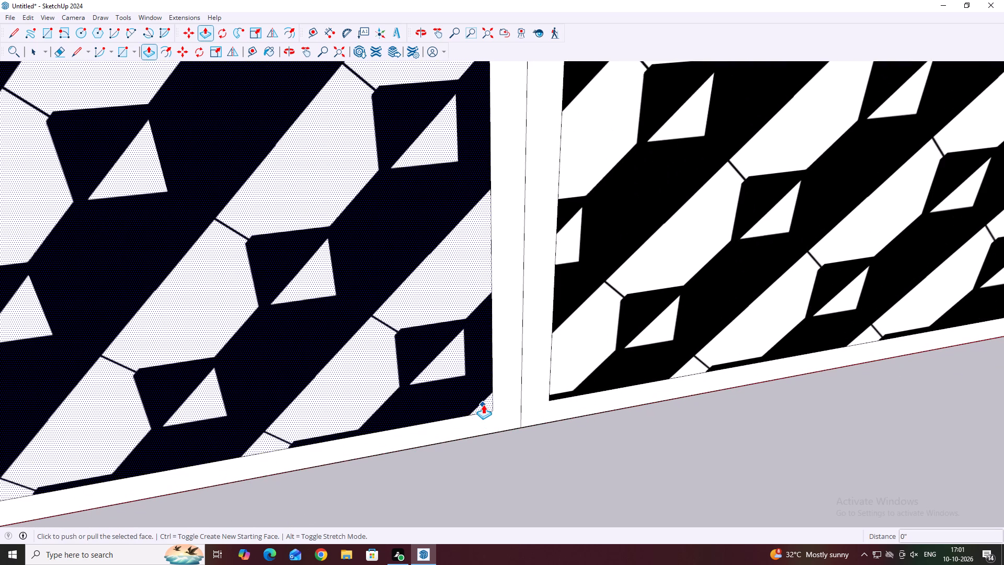
left_click(483, 404)
scroll(479, 397, "up", 5)
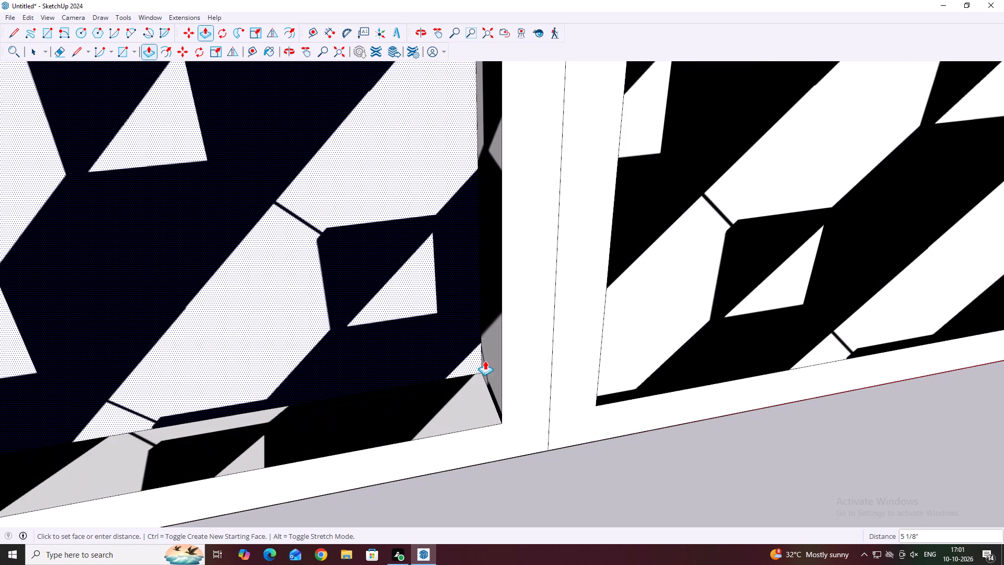
scroll(483, 380, "up", 2)
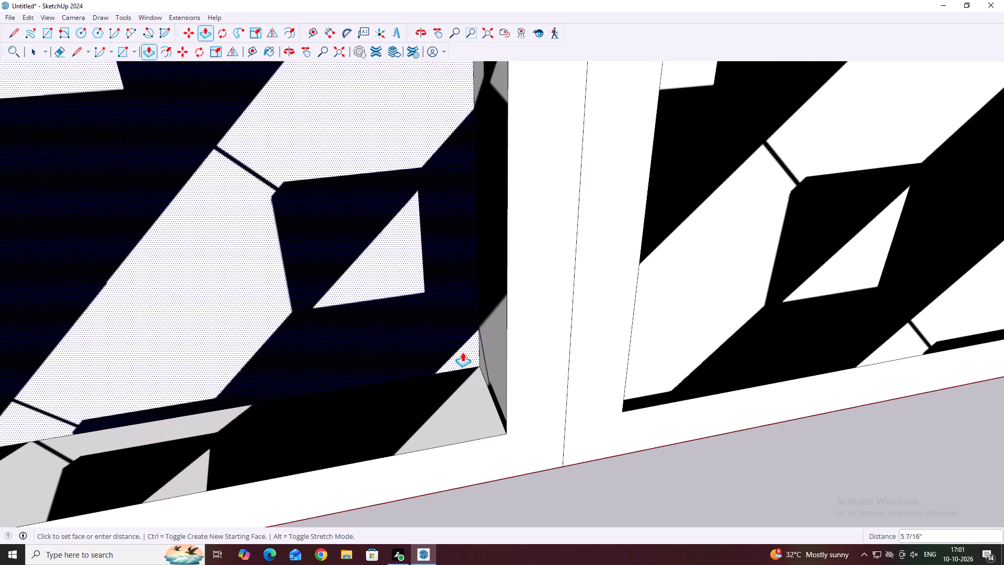
type("4.5")
key("Return")
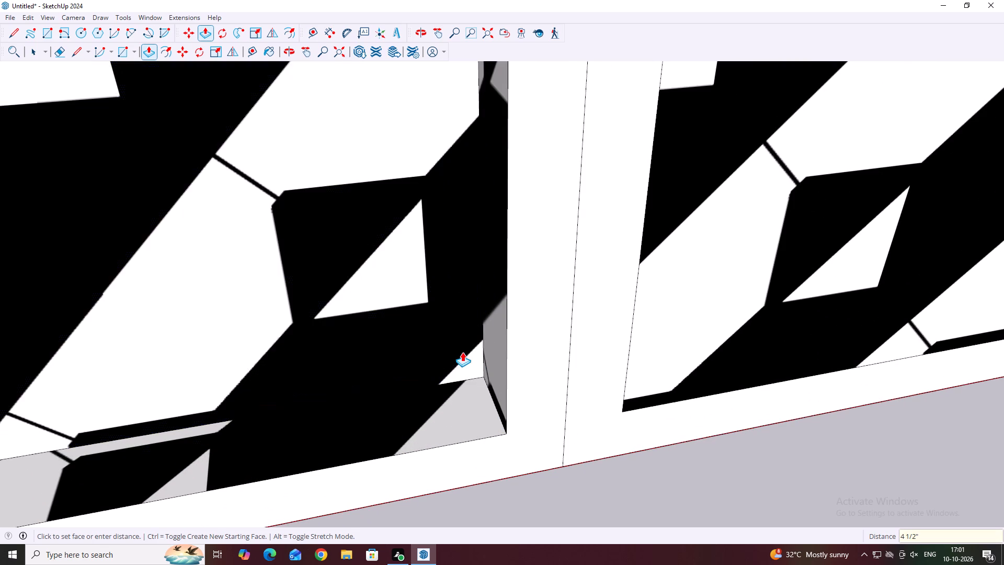
Push the tiled face of the panel beside the full-height wall inward to match the depth of the first recessed panel.
scroll(521, 377, "down", 6)
scroll(624, 489, "down", 4)
middle_click_drag(484, 399, 542, 424)
scroll(546, 400, "up", 5)
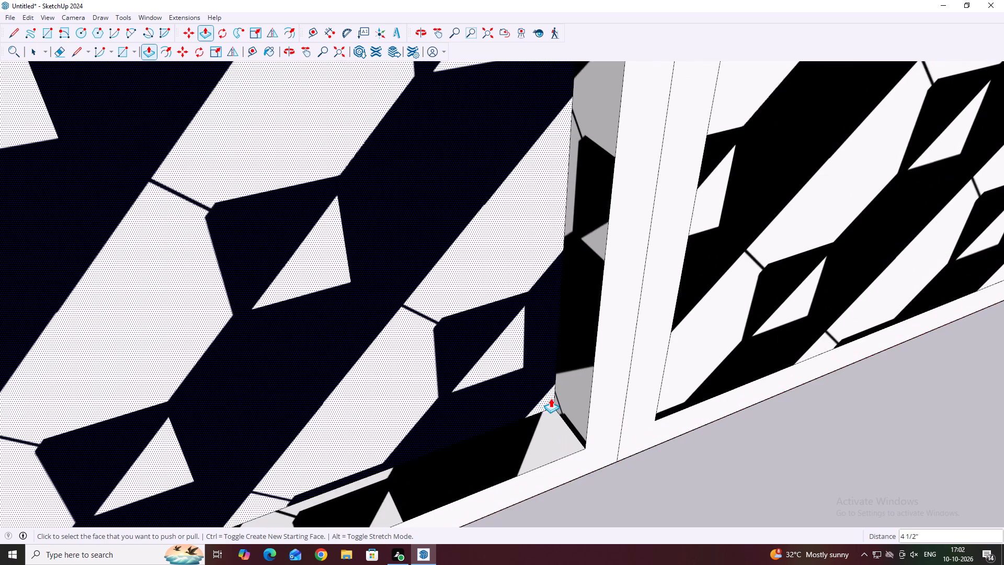
scroll(581, 411, "down", 9)
middle_click_drag(732, 377, 646, 376)
scroll(643, 378, "down", 10)
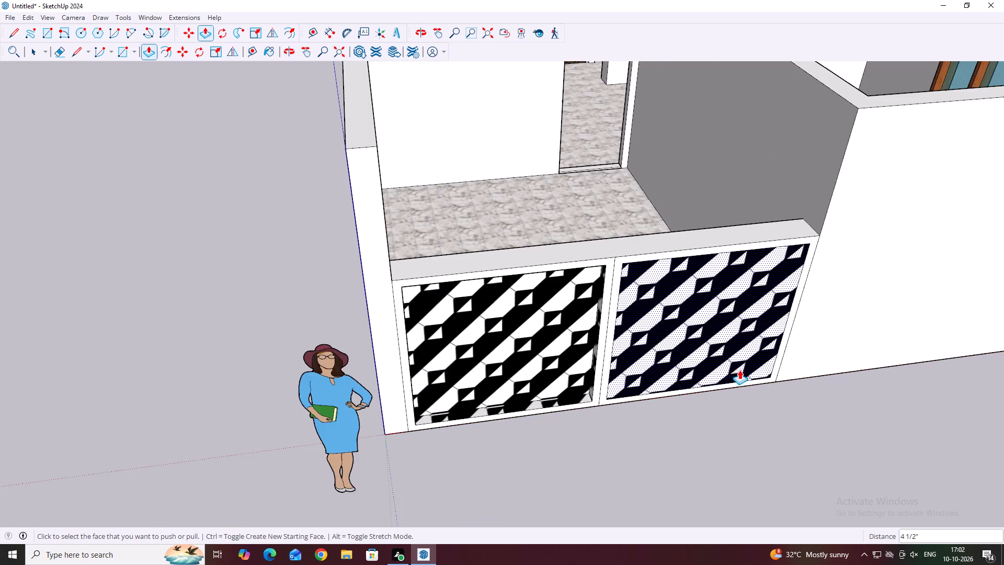
middle_click_drag(739, 370, 681, 360)
scroll(678, 361, "up", 4)
left_click(665, 375)
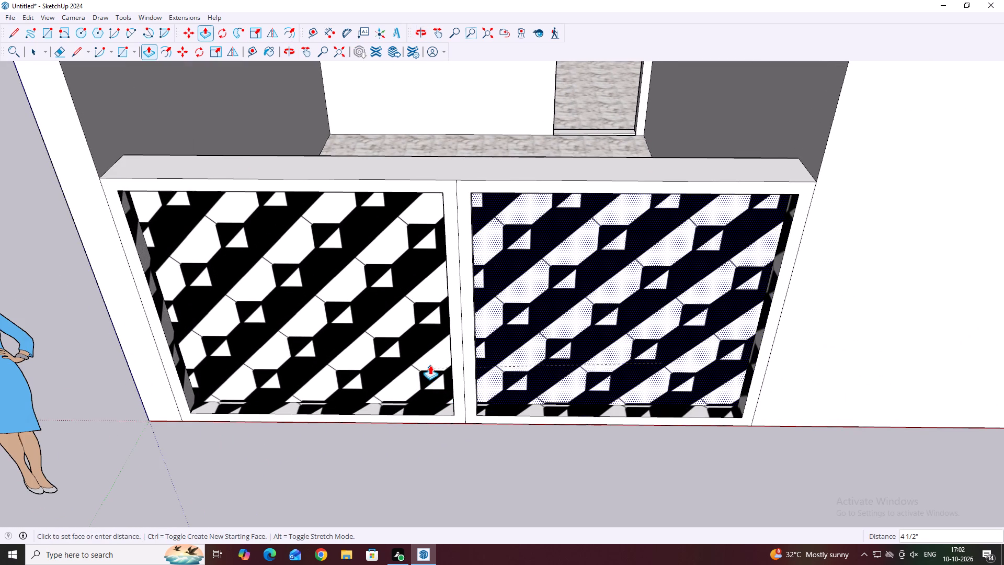
left_click(430, 365)
key("space")
left_click(530, 460)
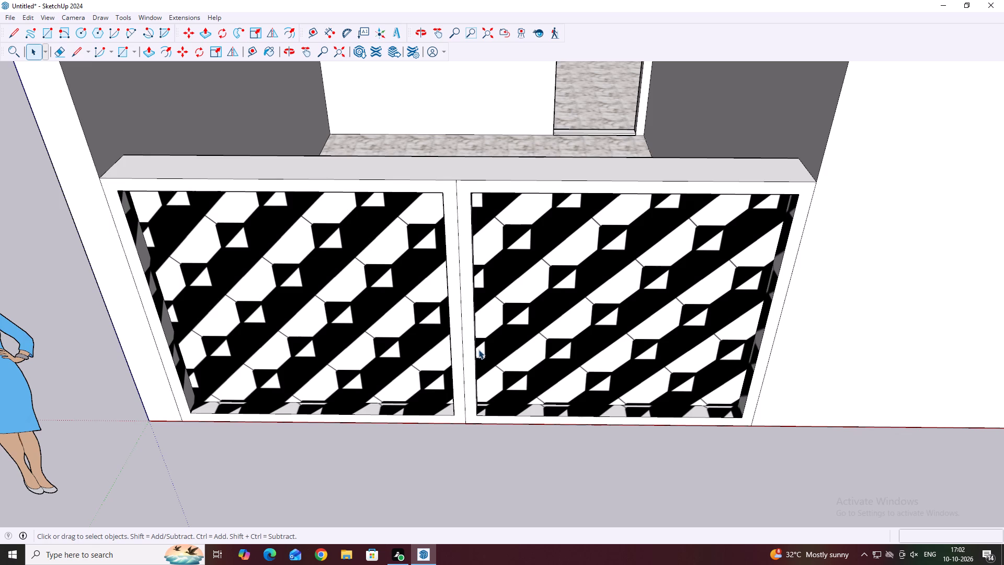
Examine both recessed panels and the low wall from several angles around the house.
scroll(478, 346, "down", 5)
middle_click_drag(496, 256, 584, 379)
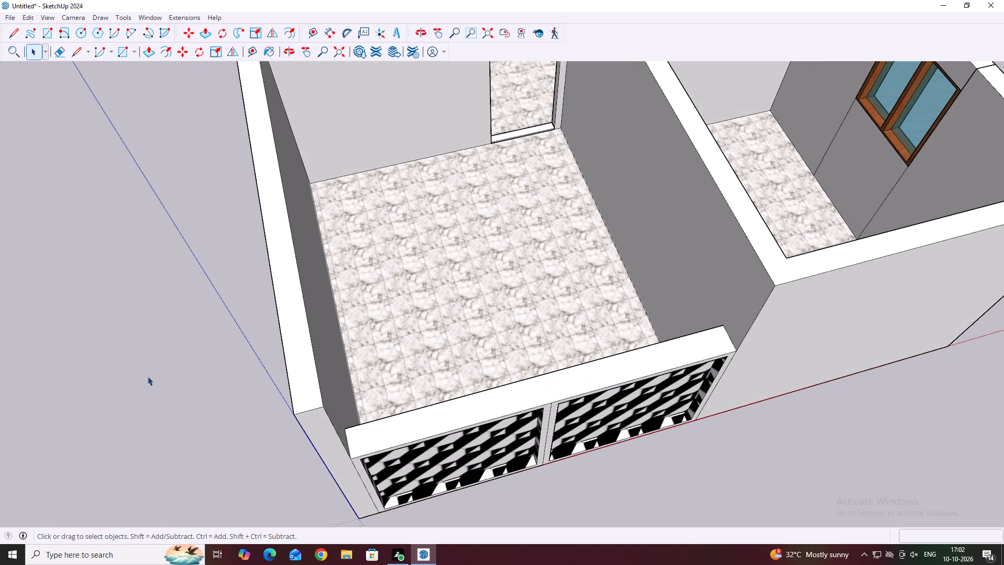
middle_click_drag(501, 402, 463, 369)
middle_click_drag(701, 361, 672, 302)
middle_click_drag(557, 344, 564, 273)
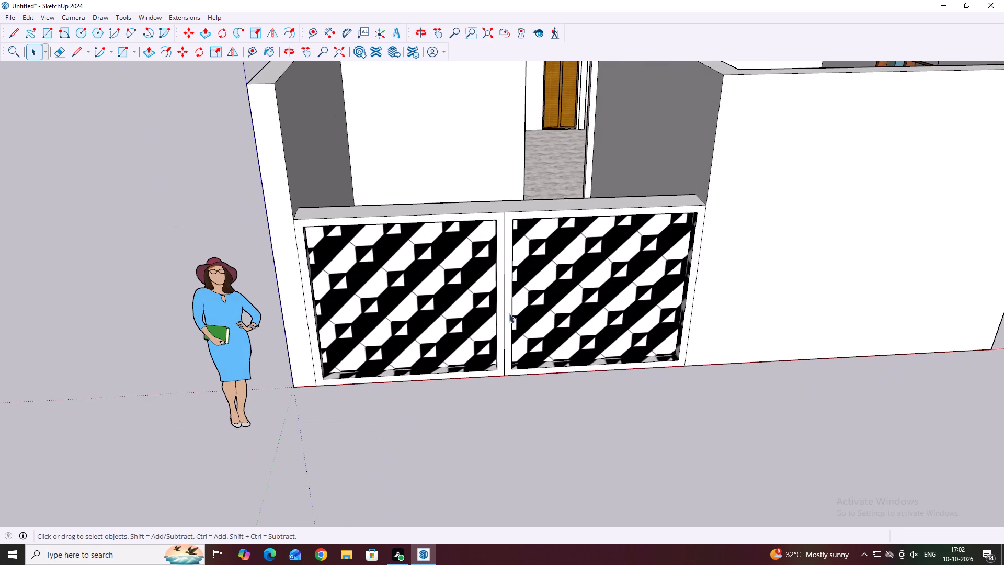
left_click(506, 318)
scroll(520, 333, "down", 4)
left_click(677, 412)
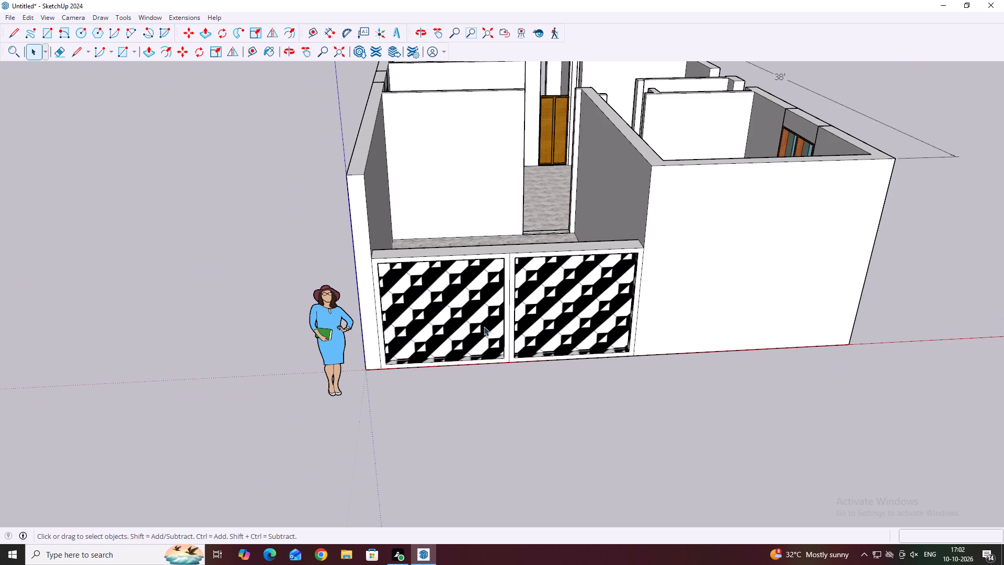
scroll(484, 326, "down", 5)
middle_click_drag(736, 310, 558, 276)
middle_click_drag(227, 283, 355, 322)
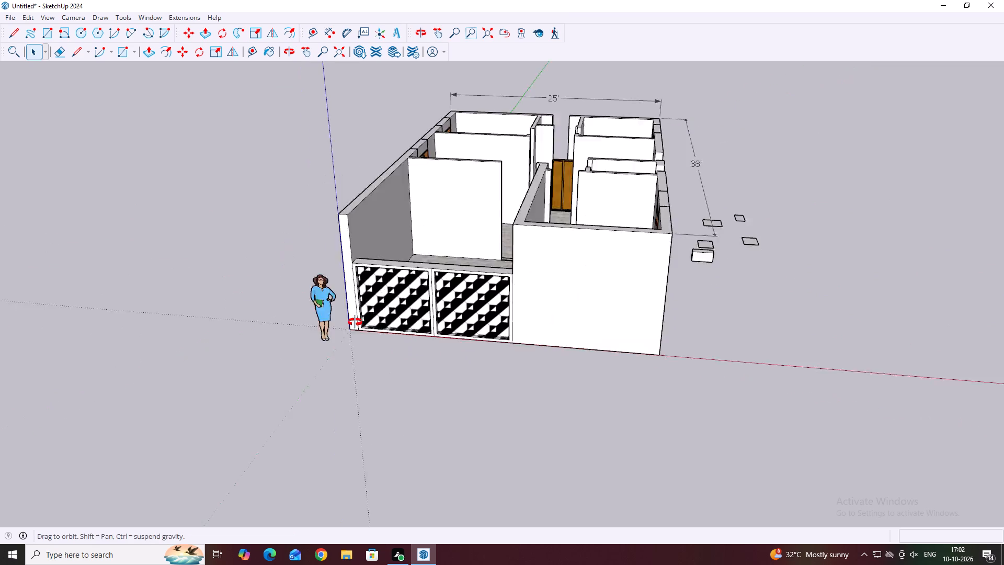
middle_click_drag(355, 322, 407, 326)
scroll(604, 307, "up", 9)
middle_click_drag(573, 317, 625, 322)
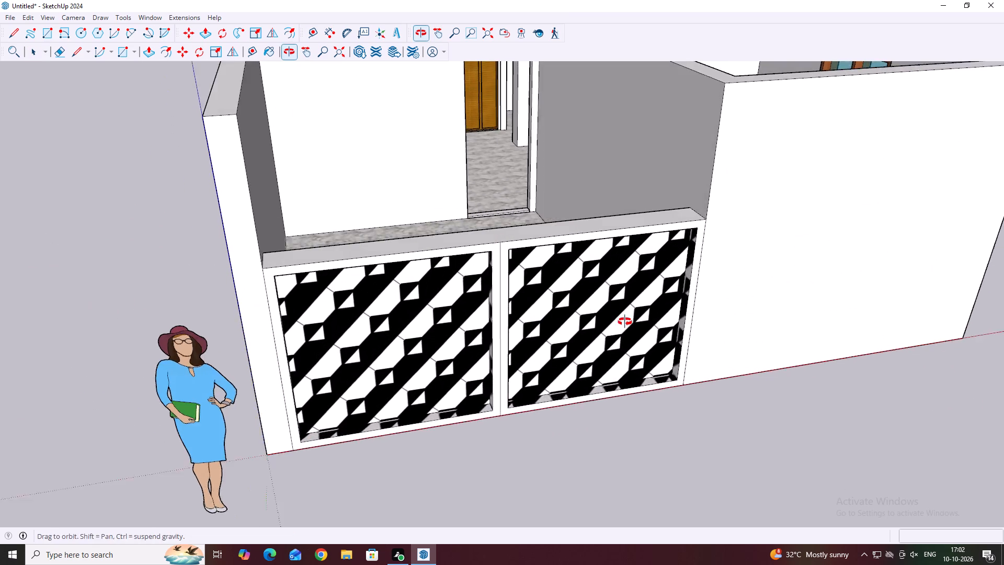
Undo the recesses and tile patterns on both low-wall panels, back to the flat, untextured faces with their frame outlines.
middle_click_drag(625, 322, 625, 320)
scroll(582, 310, "up", 3)
left_click(553, 257)
middle_click_drag(667, 307, 635, 304)
left_click(649, 483)
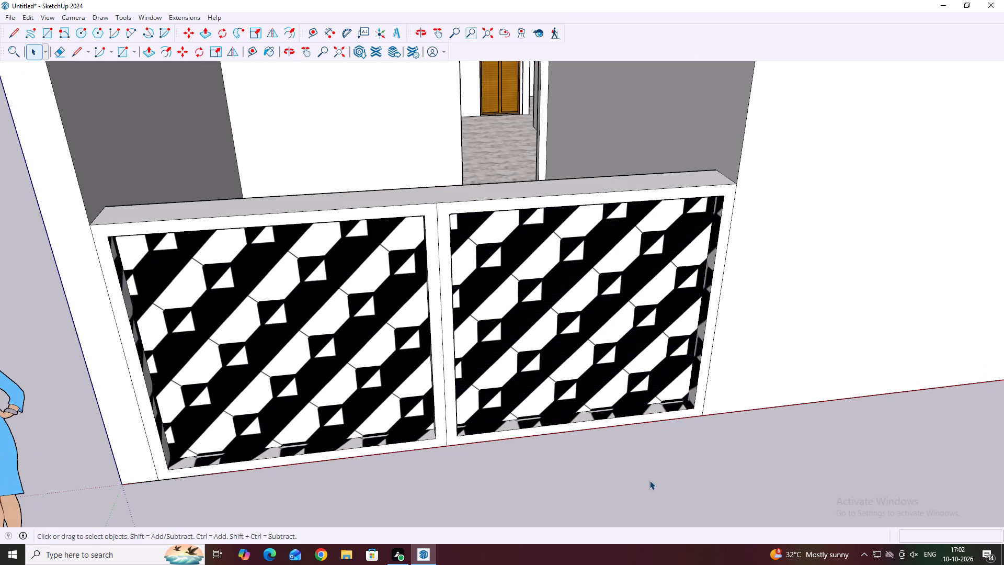
key("ctrl+z")
key("ctrl+z")
key("ctrl+z")
key("ctrl+z")
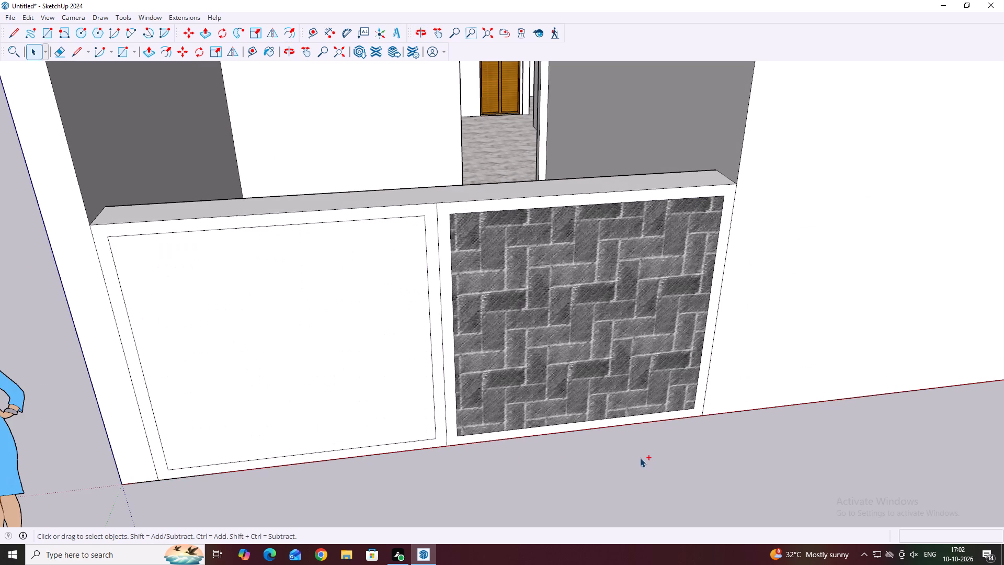
key("ctrl+z")
middle_click_drag(516, 397, 510, 386)
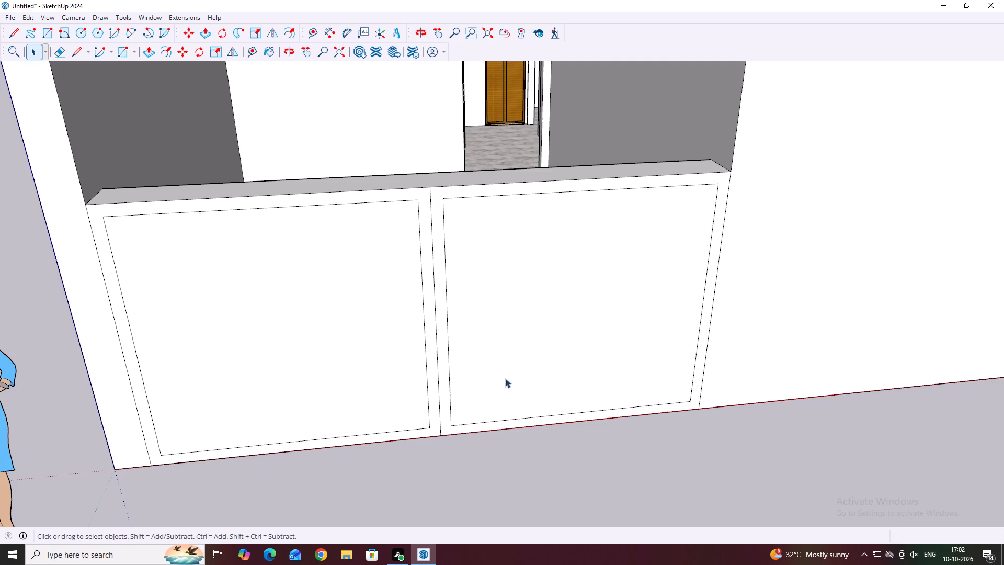
Draw a full-width rectangular strip about 4 1/8" high and 5' 10 1/2" long along the top of the panel beside the full-height wall.
key("r")
scroll(441, 201, "up", 3)
left_click_drag(443, 196, 443, 202)
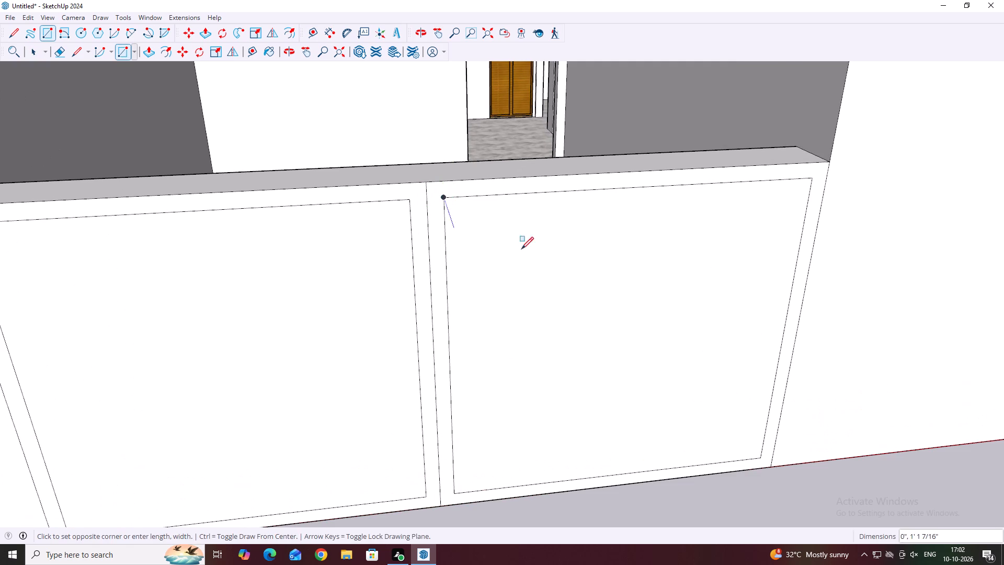
left_click(809, 199)
key("Escape")
key("space")
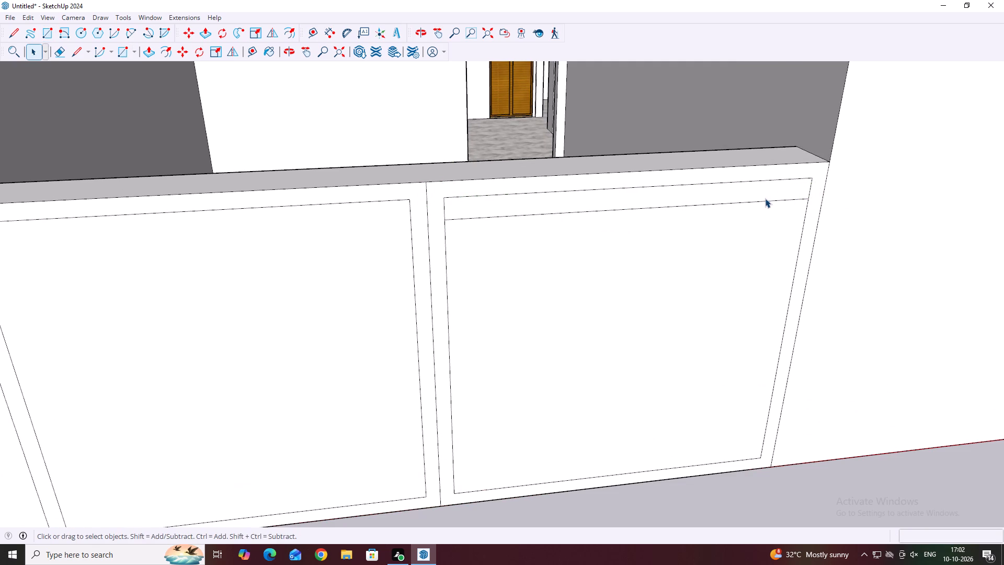
Push the panel face below the new strip 9" into the low wall.
left_click(762, 189)
middle_click_drag(730, 195, 690, 235)
scroll(688, 236, "down", 3)
middle_click_drag(721, 287, 699, 222)
key("Escape")
left_click(596, 247)
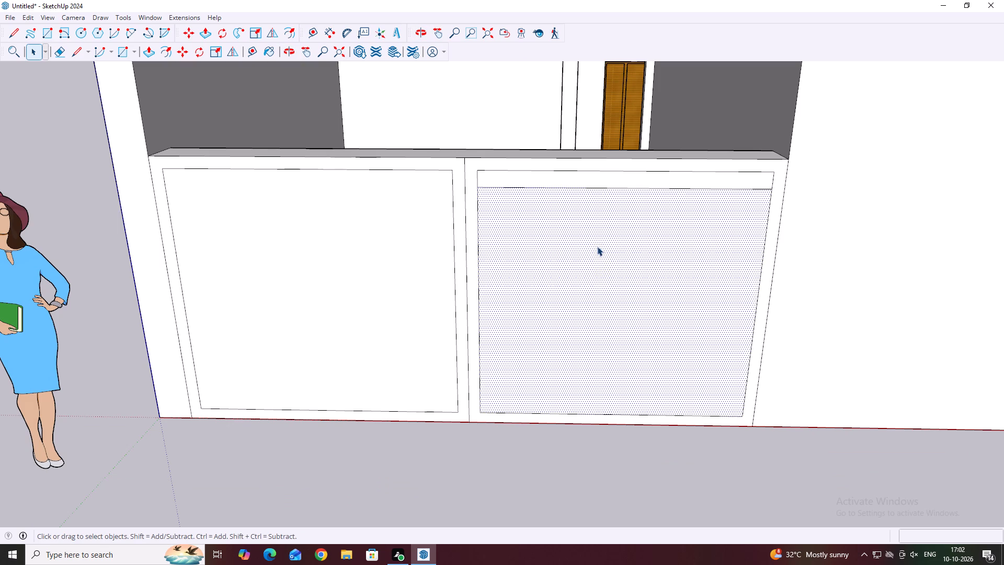
key("p")
left_click(599, 274)
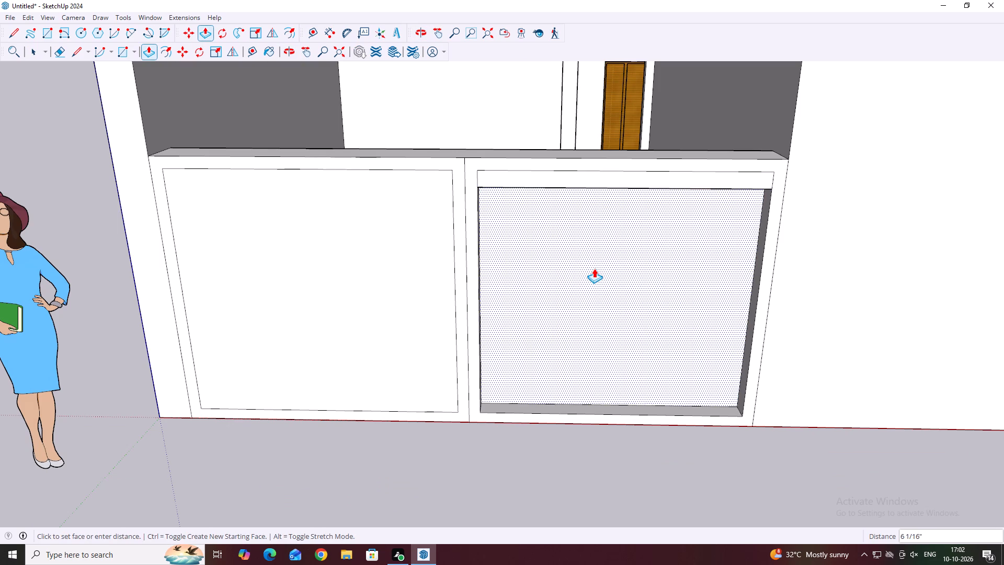
scroll(594, 268, "down", 3)
scroll(596, 259, "up", 1)
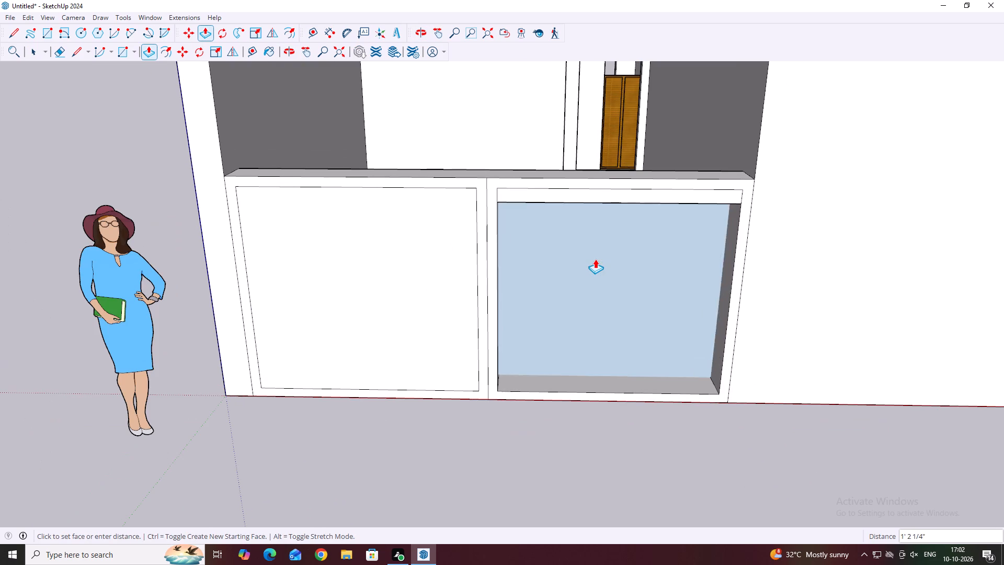
key("9")
key("Return")
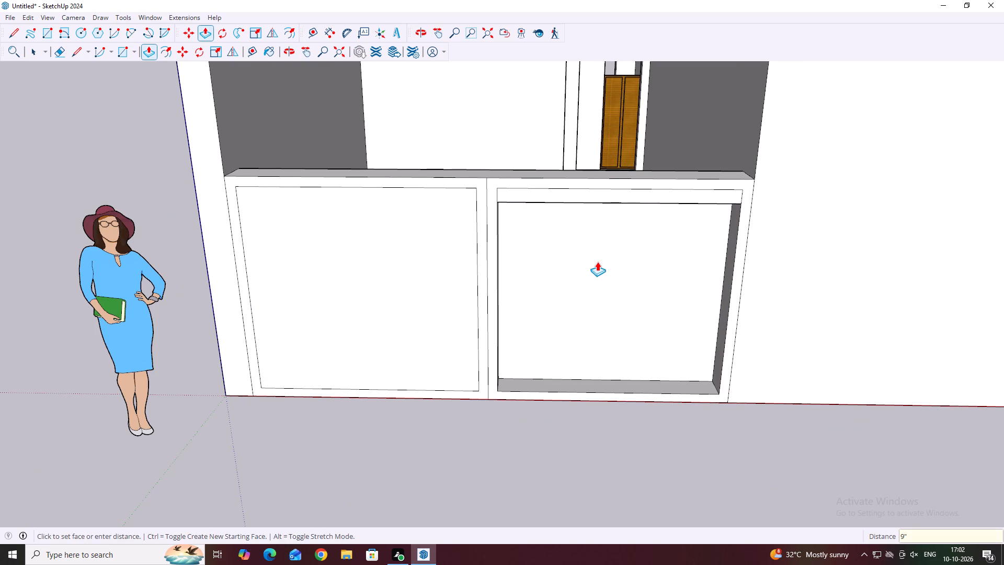
Push the inner face of the panel nearest the origin 9" into the low wall.
left_click(428, 339)
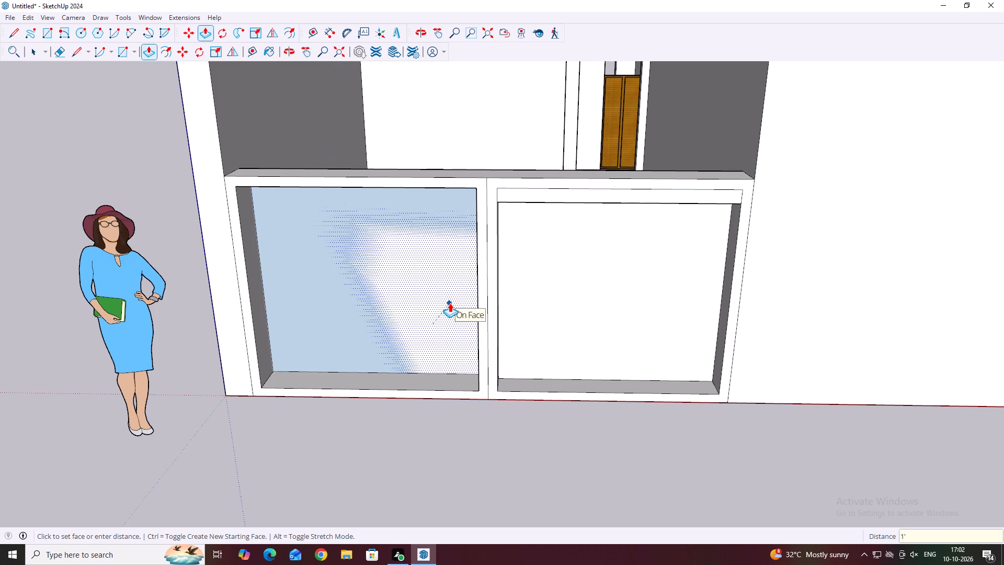
key("9")
key("Return")
Push both panels' frame borders and the top strip back by the same 9" so they are flush with the recessed faces.
scroll(504, 338, "up", 3)
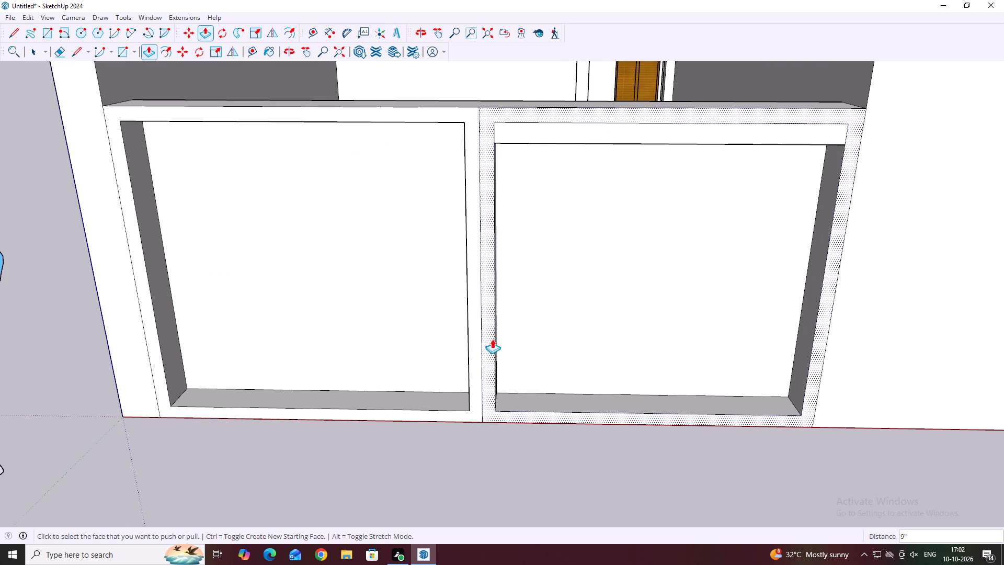
double_click(492, 339)
double_click(472, 338)
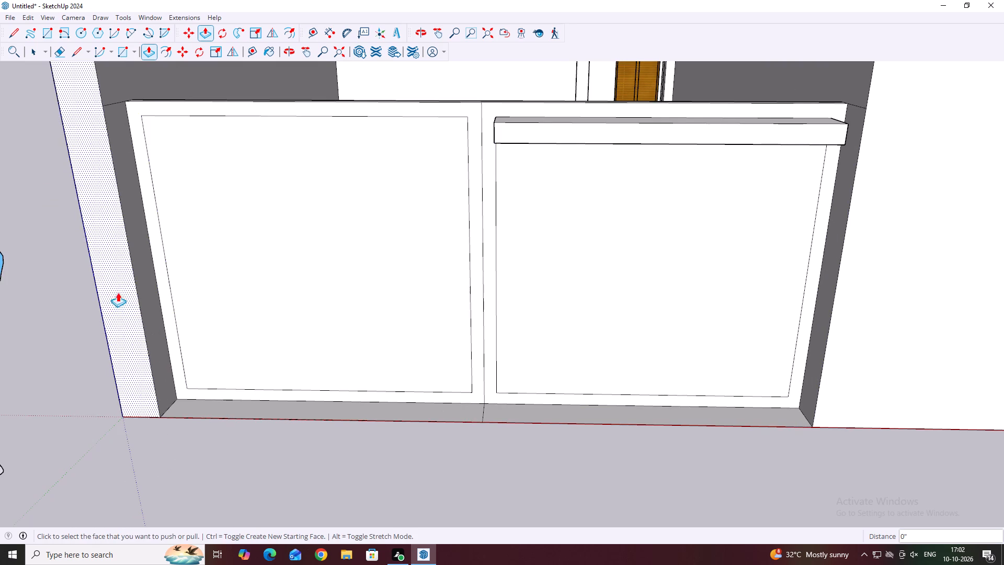
scroll(238, 259, "down", 4)
scroll(583, 173, "up", 2)
double_click(583, 174)
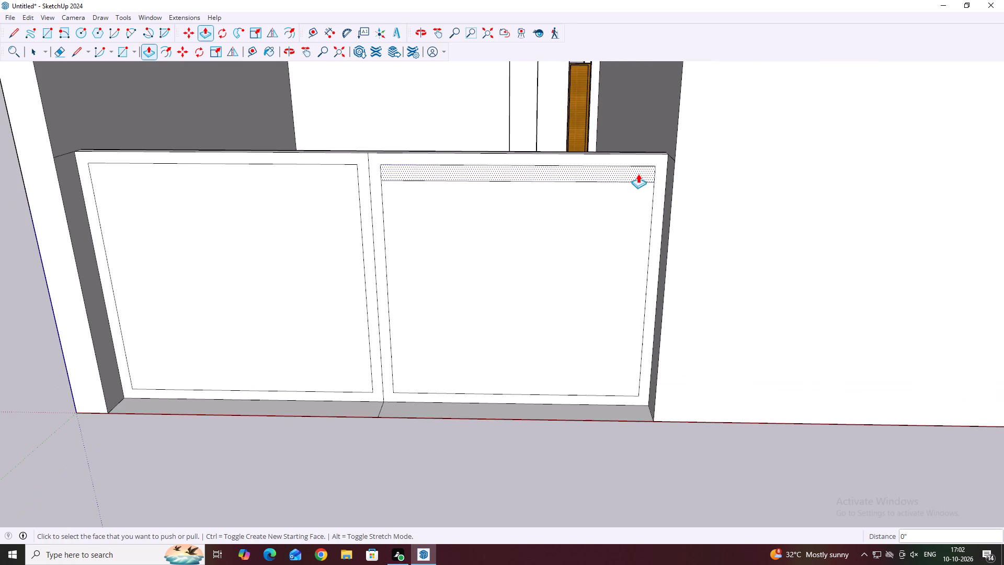
key("Escape")
key("space")
Examine the set-back low wall from above and from the front, including its thickness against the floor and side walls.
middle_click_drag(562, 199, 596, 313)
scroll(662, 280, "down", 4)
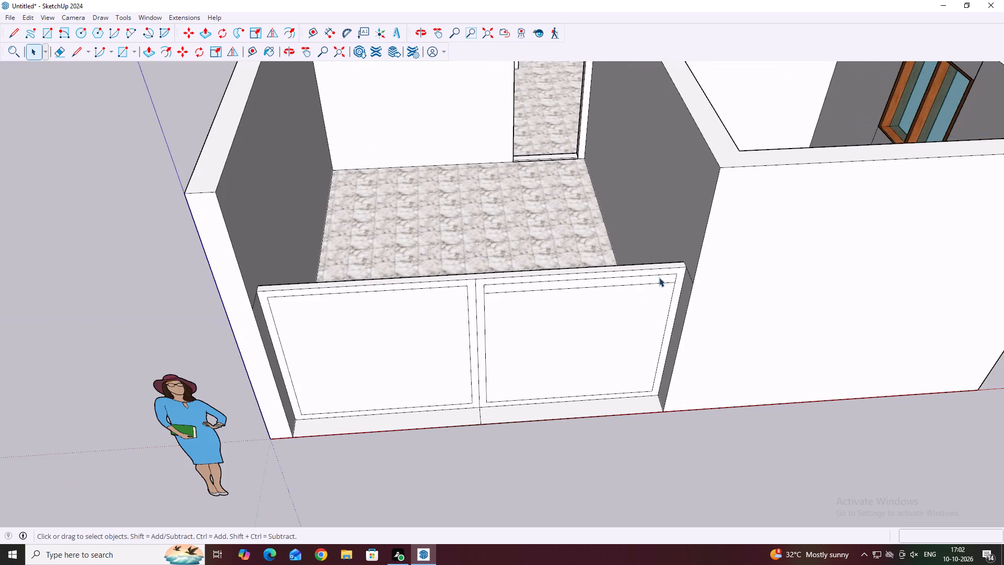
middle_click_drag(657, 296, 686, 416)
middle_click_drag(637, 442, 625, 430)
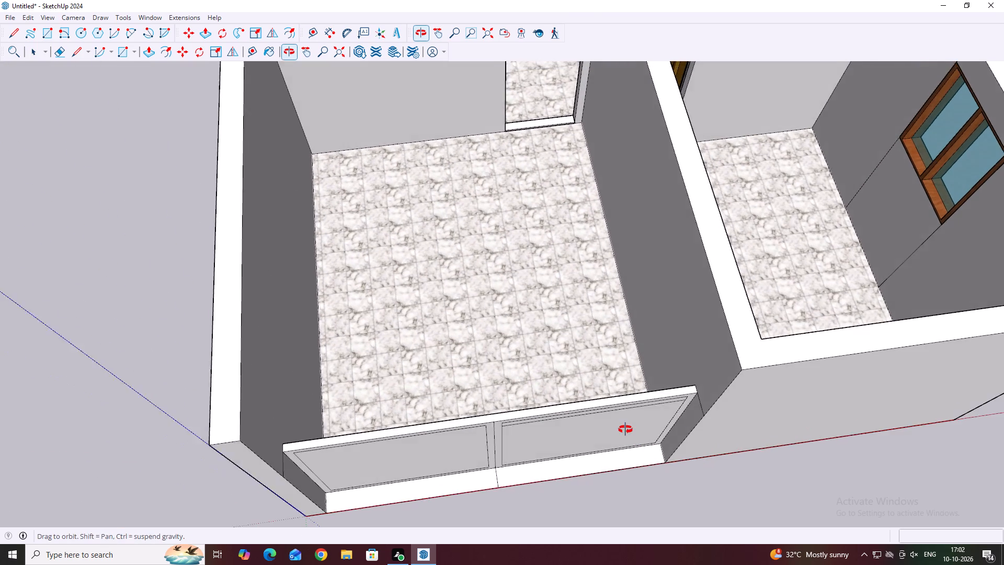
middle_click_drag(625, 430, 626, 400)
middle_click_drag(512, 424, 494, 390)
middle_click_drag(537, 419, 519, 394)
scroll(483, 426, "up", 2)
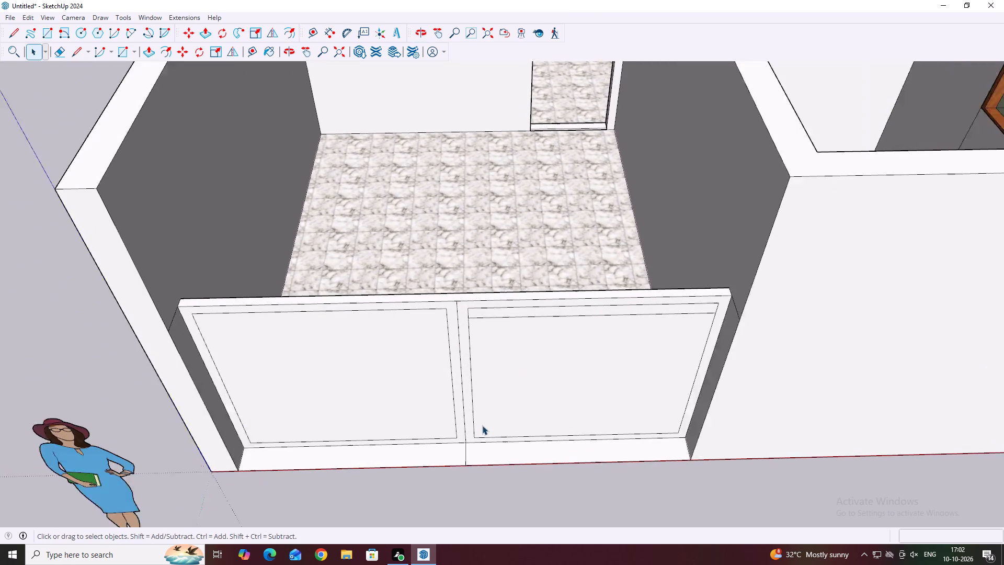
scroll(482, 425, "up", 1)
middle_click_drag(658, 426, 649, 383)
Make the strip at the top of the panel, with its edges, into a component using the default settings.
left_click(621, 363)
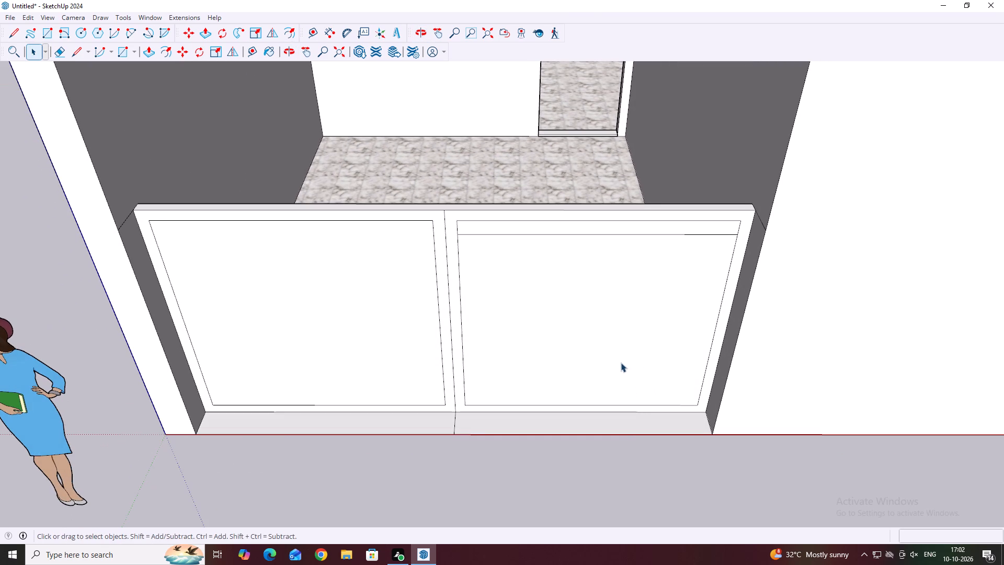
key("Escape")
left_click(671, 227)
double_click(671, 227)
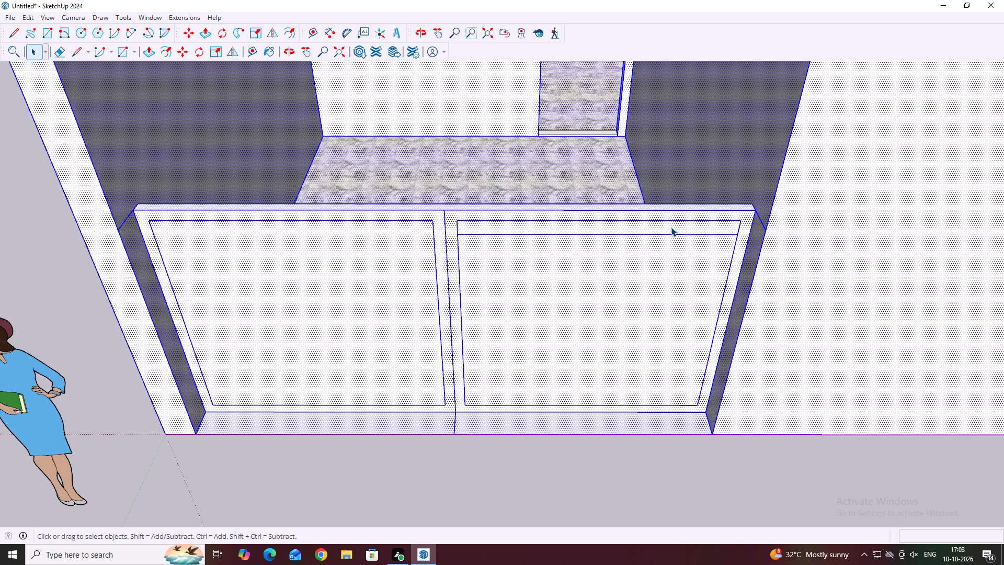
key("Escape")
left_click(670, 230)
left_click(667, 231)
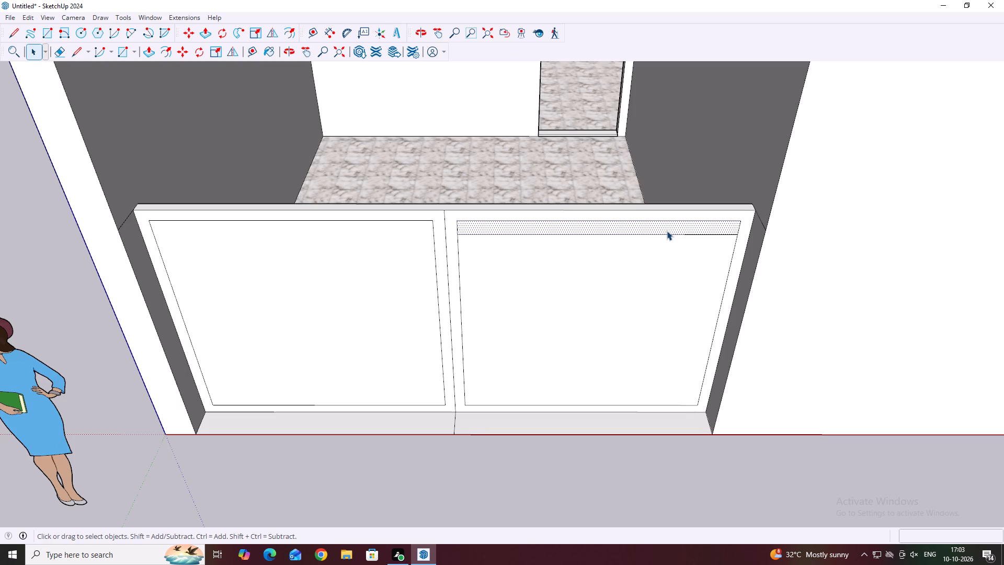
double_click(667, 230)
right_click(667, 230)
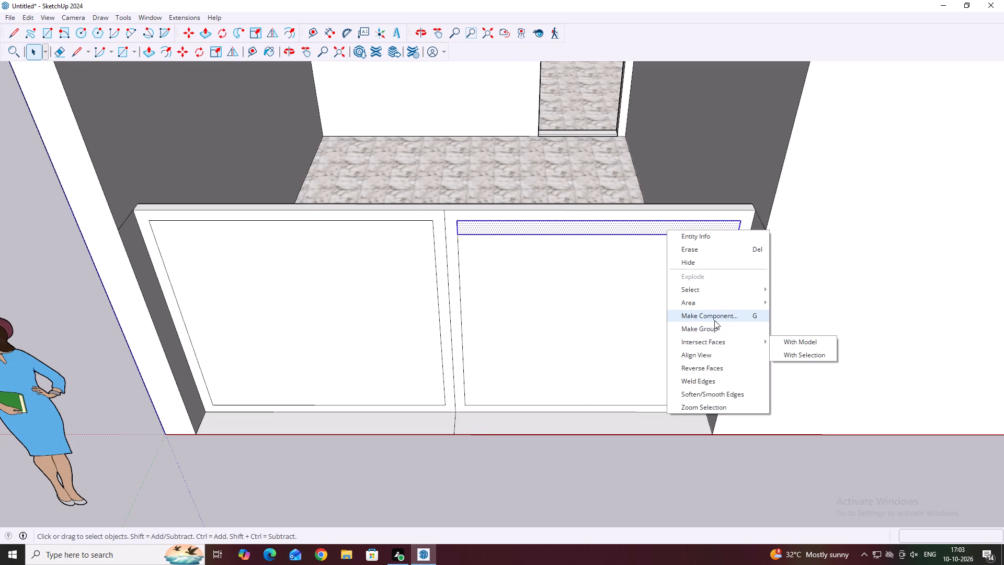
left_click(715, 315)
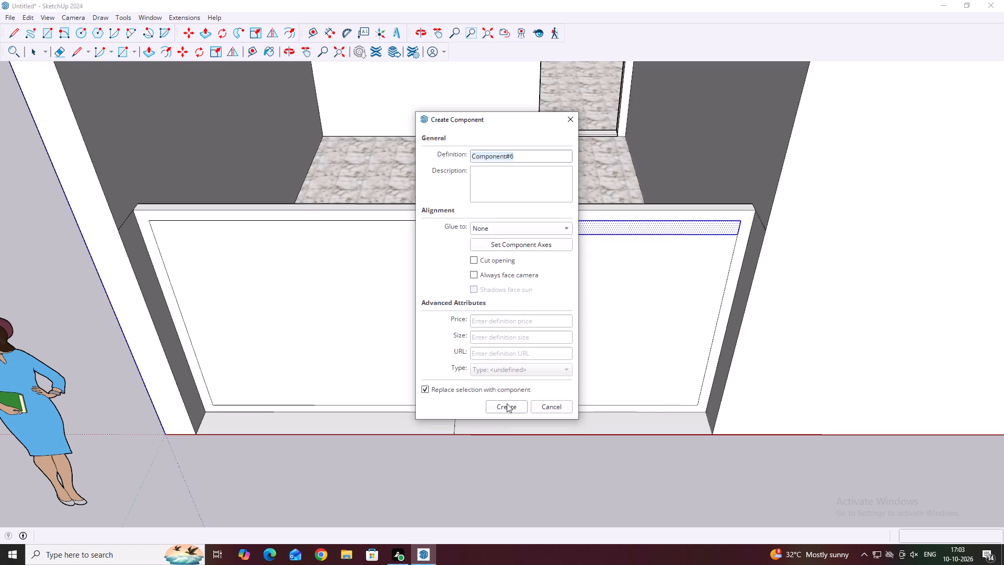
left_click(509, 406)
Extrude the strip's face 1" outward inside its component, and close the component.
left_click(486, 226)
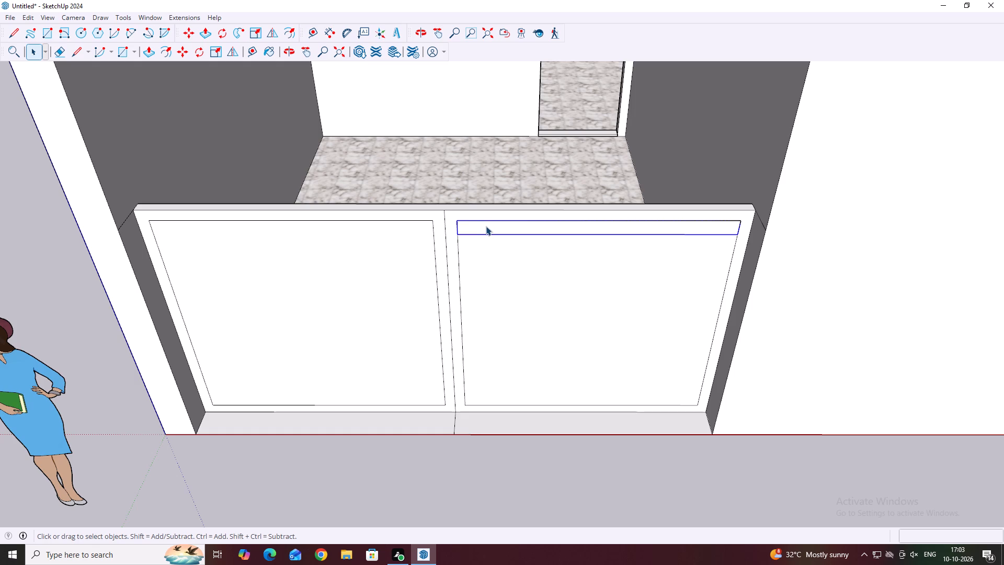
double_click(491, 229)
left_click(492, 229)
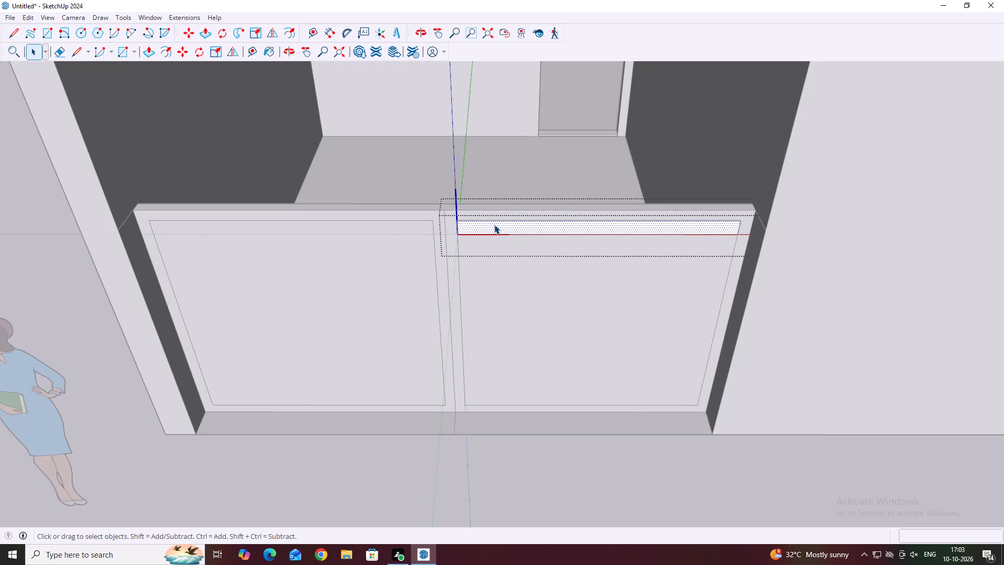
key("p")
left_click(495, 221)
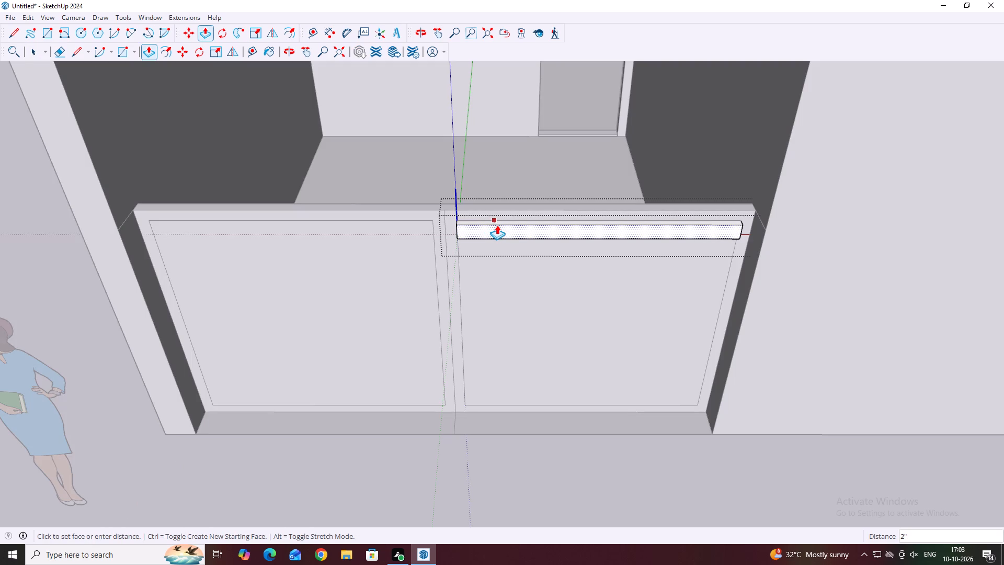
key("1")
key("Return")
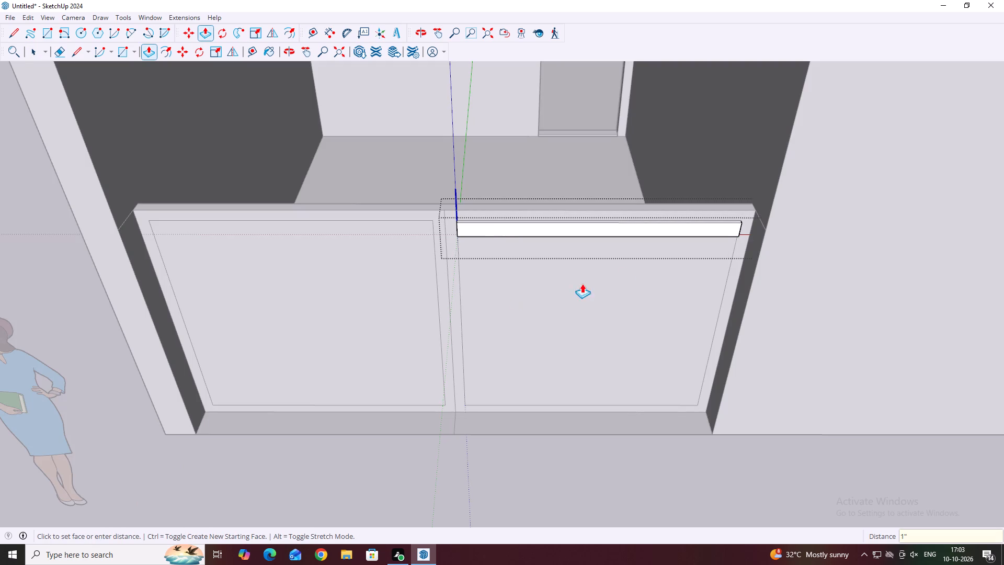
key("space")
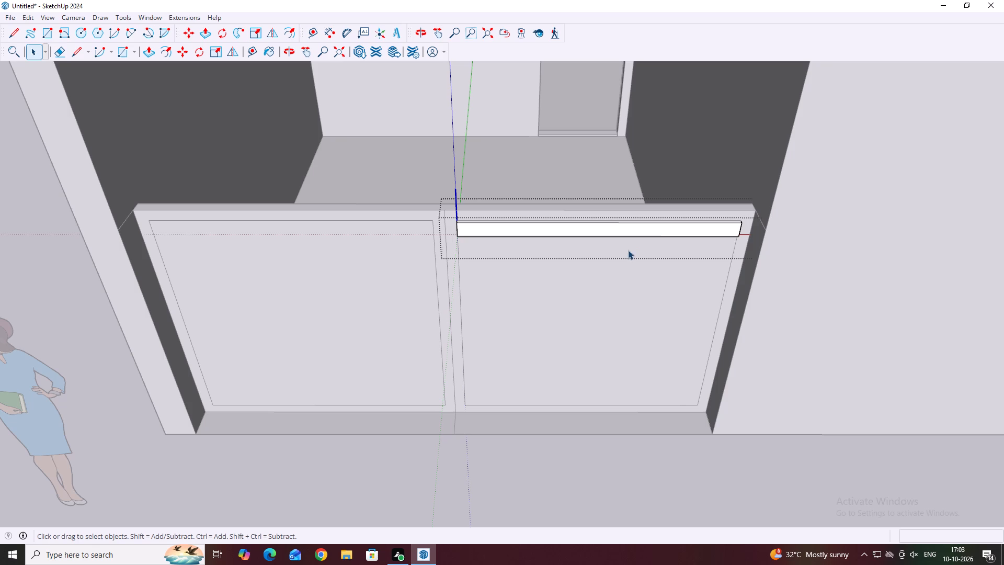
left_click(618, 369)
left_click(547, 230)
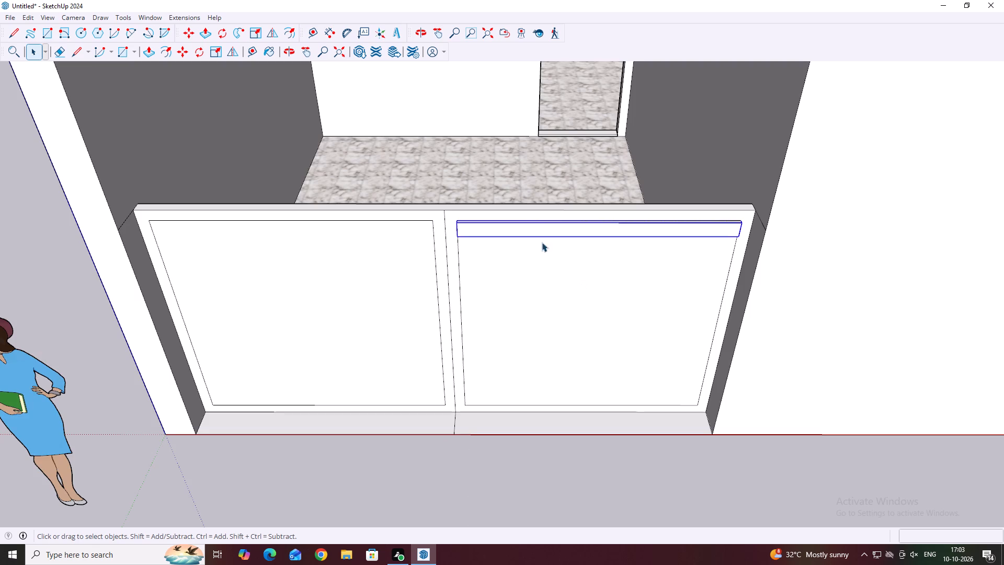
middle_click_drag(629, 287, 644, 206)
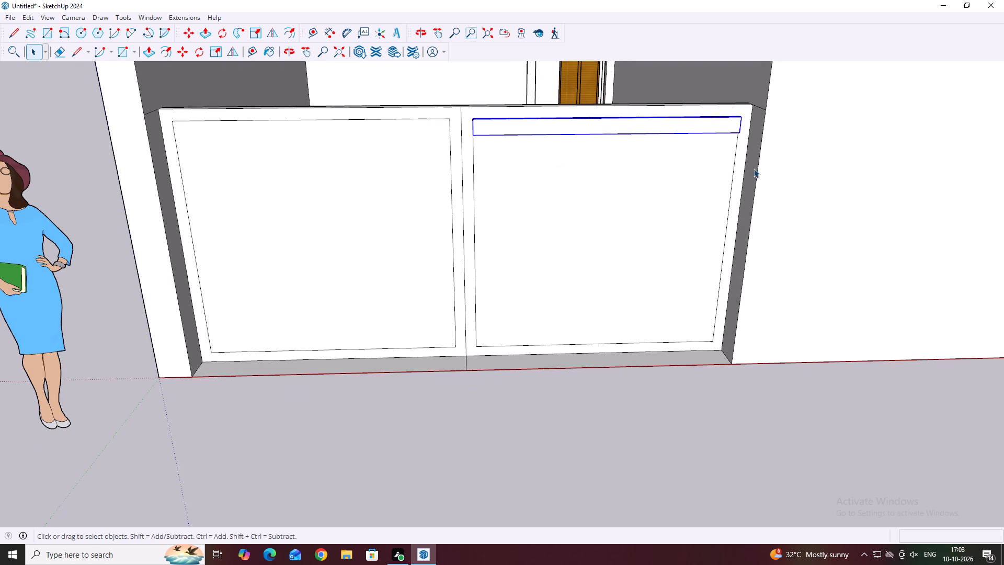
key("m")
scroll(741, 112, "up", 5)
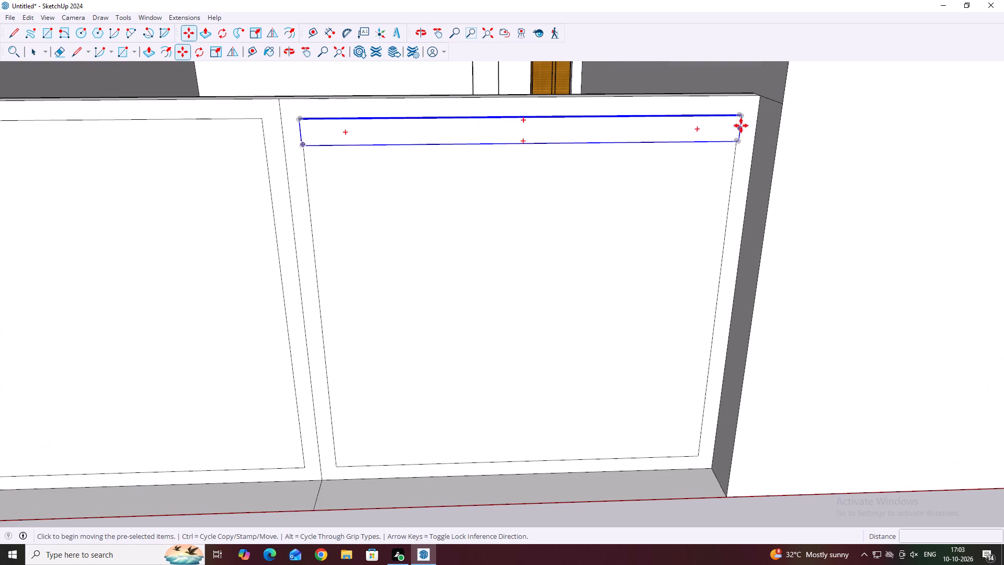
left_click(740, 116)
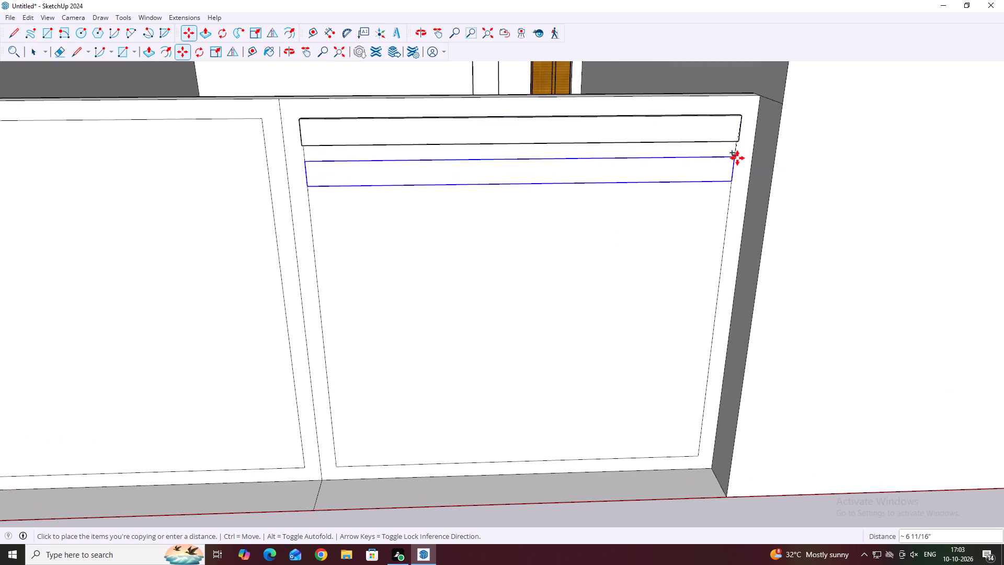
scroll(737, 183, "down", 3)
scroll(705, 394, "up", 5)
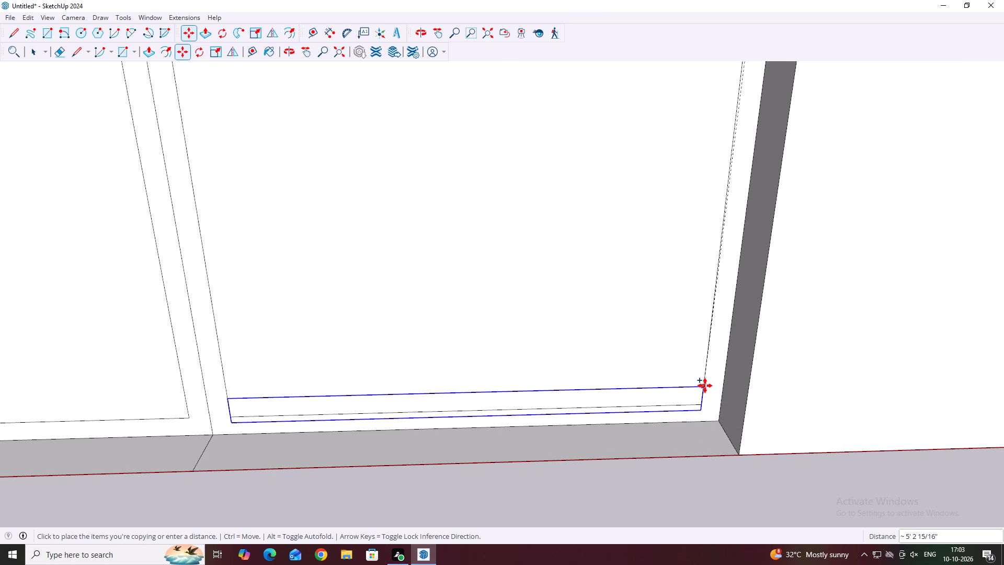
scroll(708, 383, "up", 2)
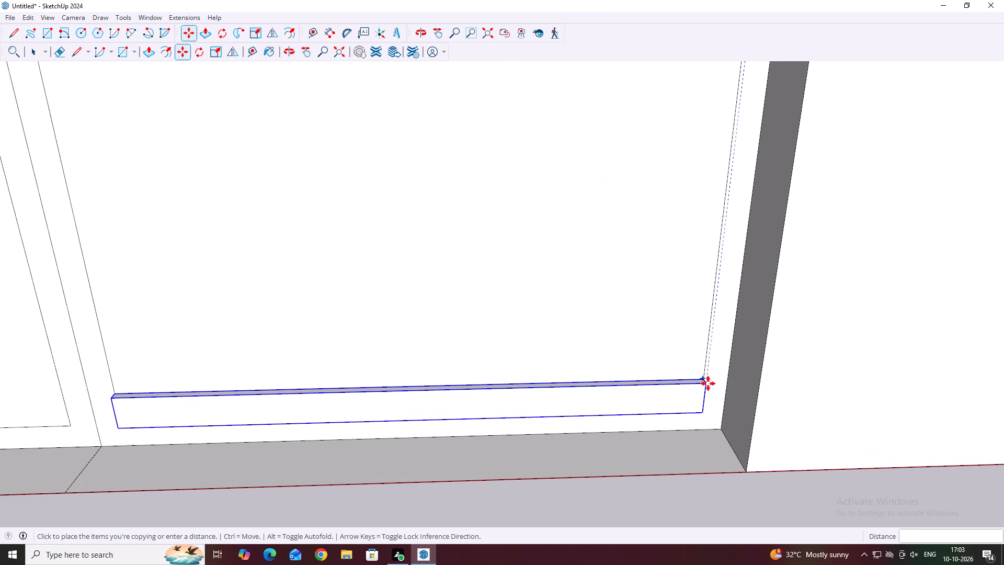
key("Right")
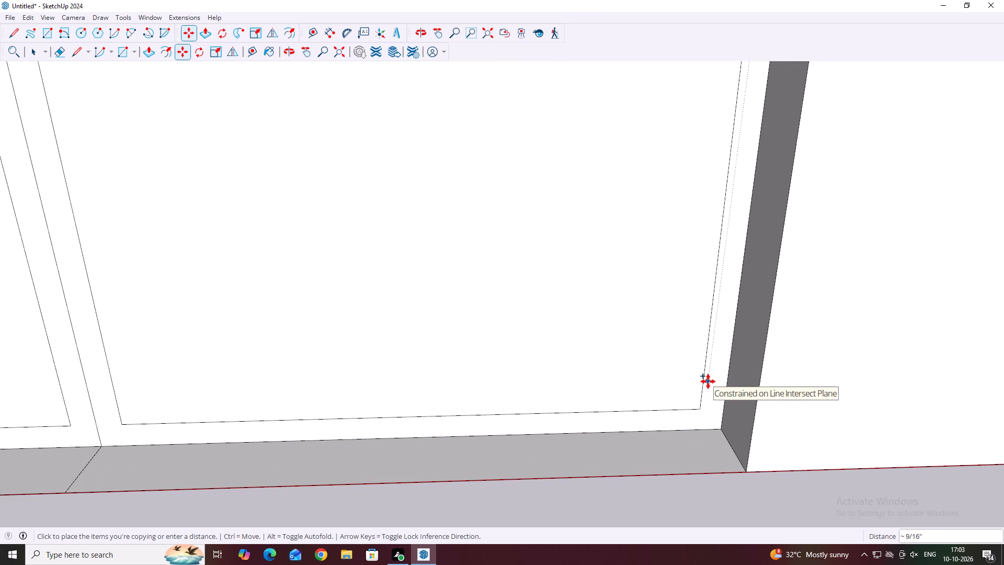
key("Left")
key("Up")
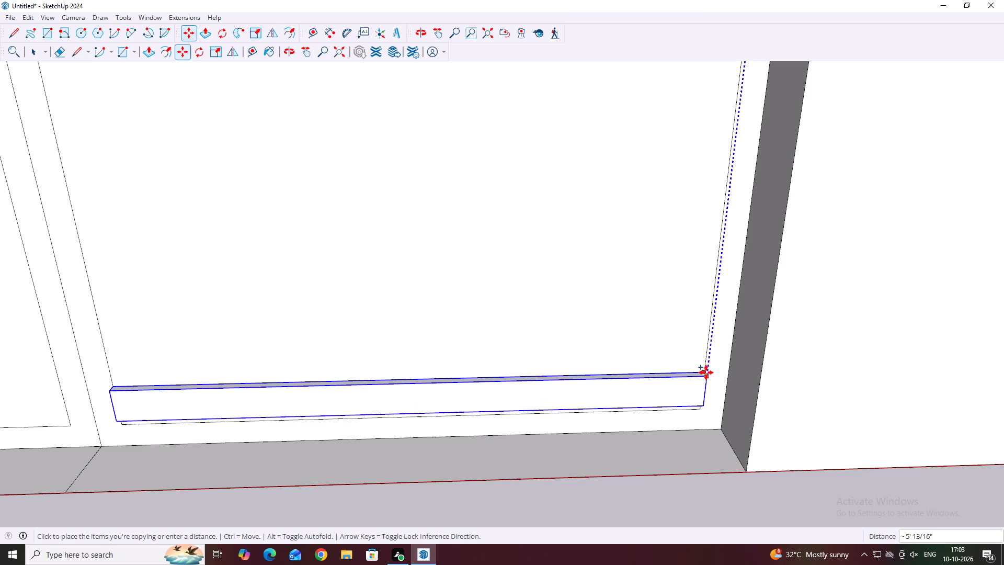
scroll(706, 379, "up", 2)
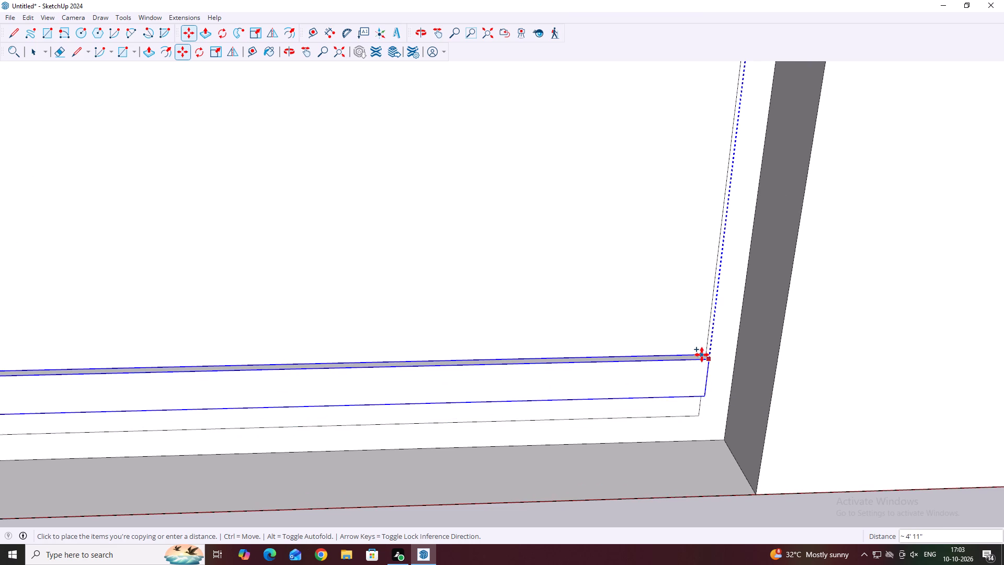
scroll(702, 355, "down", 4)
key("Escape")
Copy the top strip about 5' 1 7/8" down to the panel's bottom corner and divide the distance into 10 equal spaces with strips.
scroll(702, 355, "down", 8)
scroll(735, 155, "up", 3)
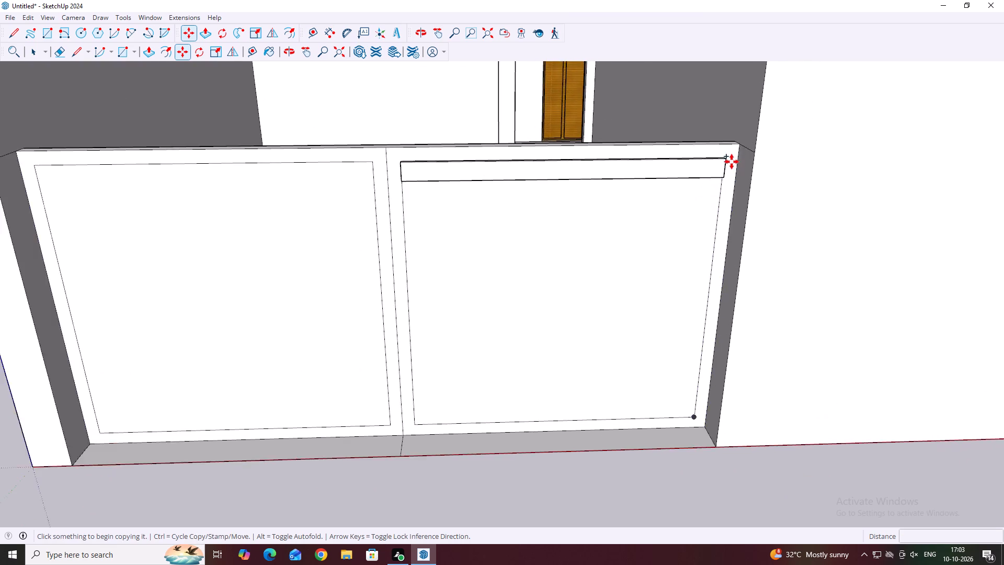
scroll(732, 162, "up", 4)
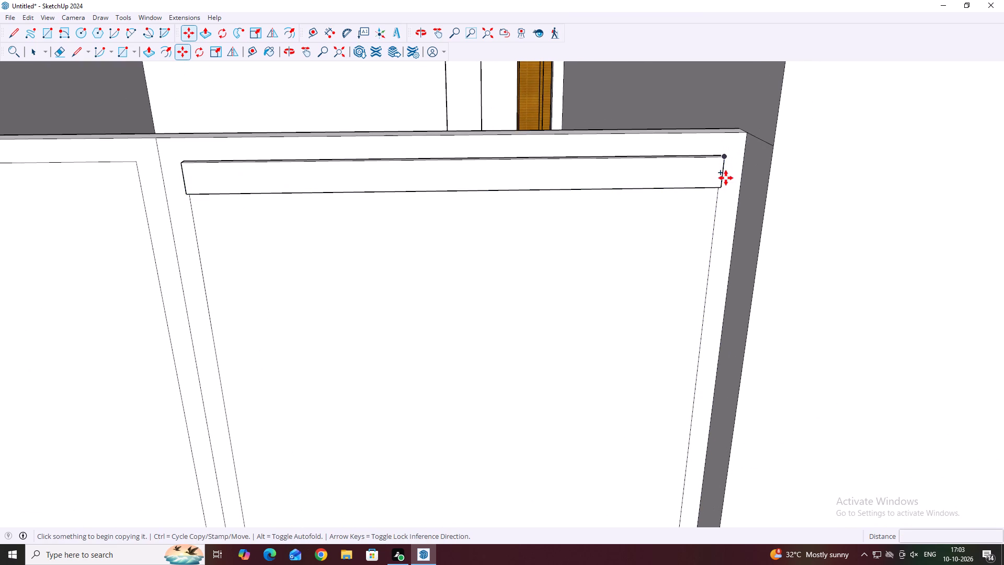
left_click(721, 190)
scroll(714, 223, "down", 5)
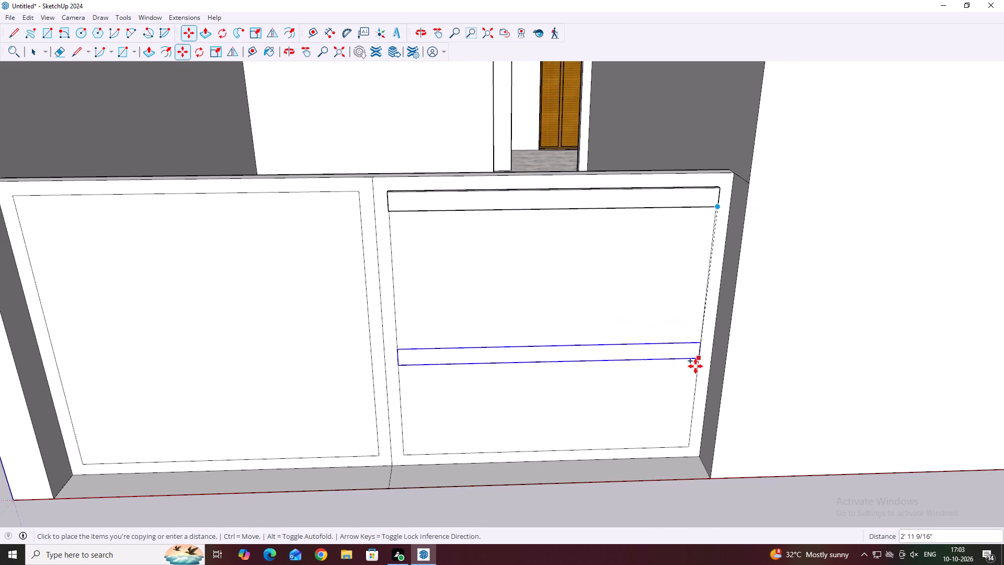
scroll(693, 436, "up", 4)
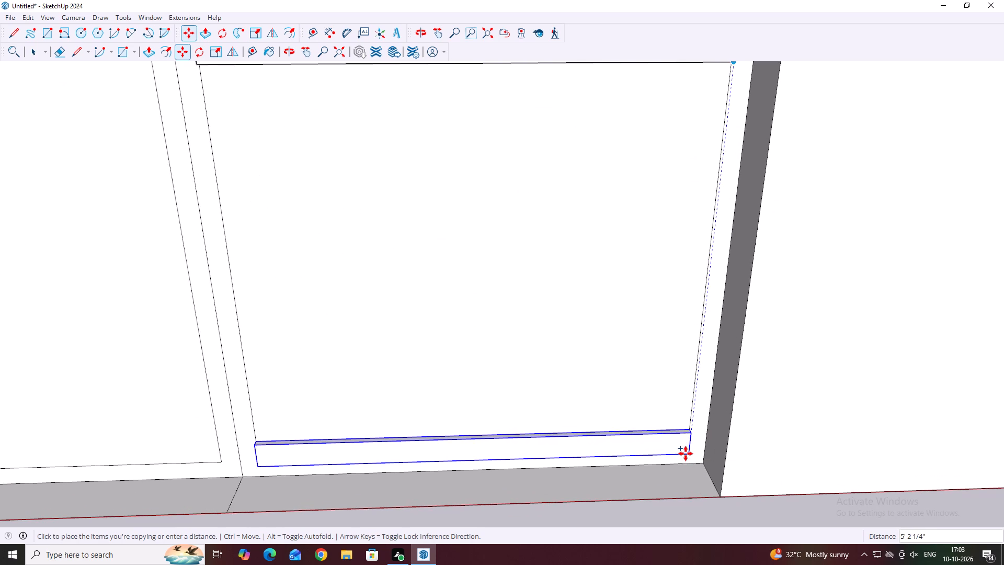
scroll(685, 454, "up", 4)
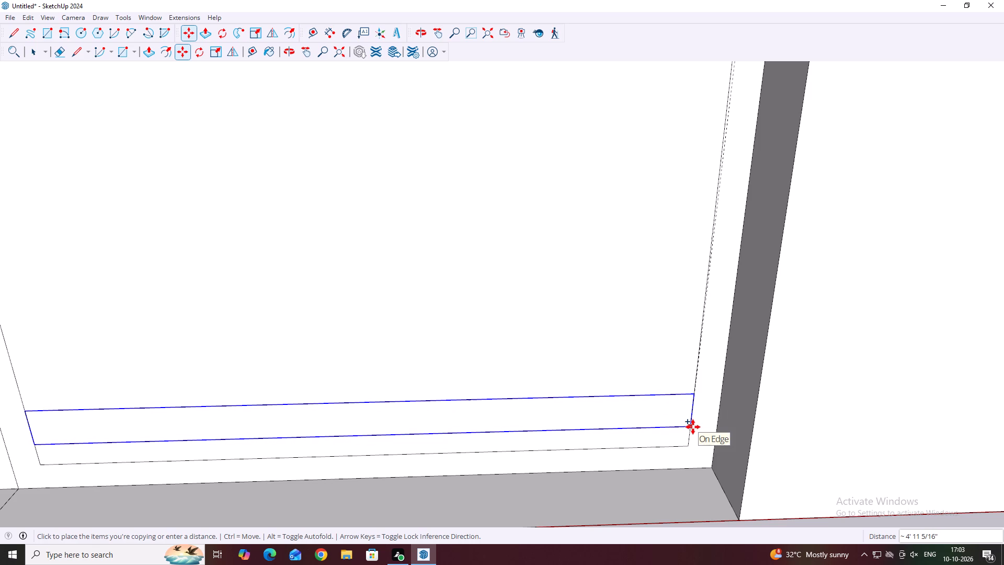
scroll(689, 450, "up", 2)
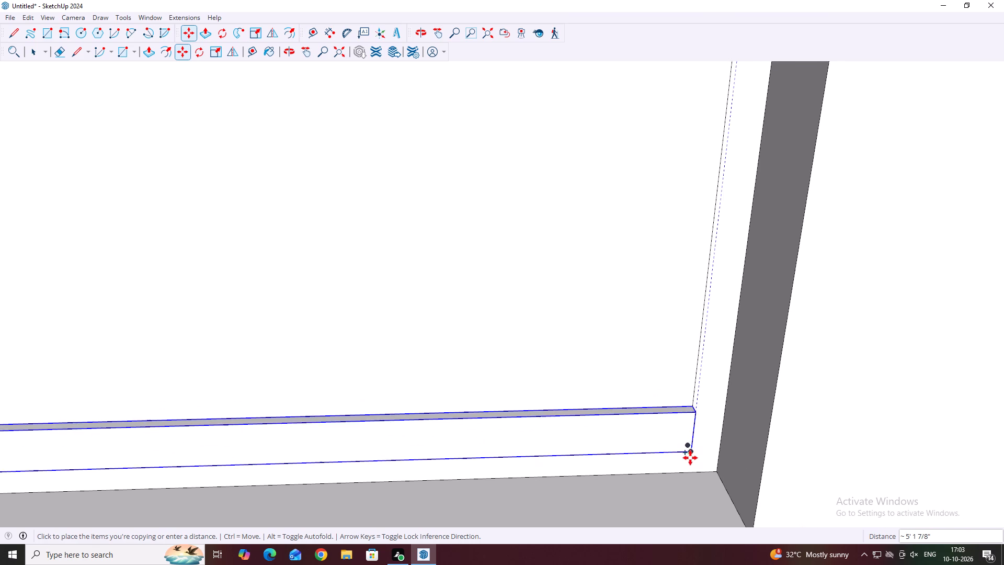
left_click(689, 454)
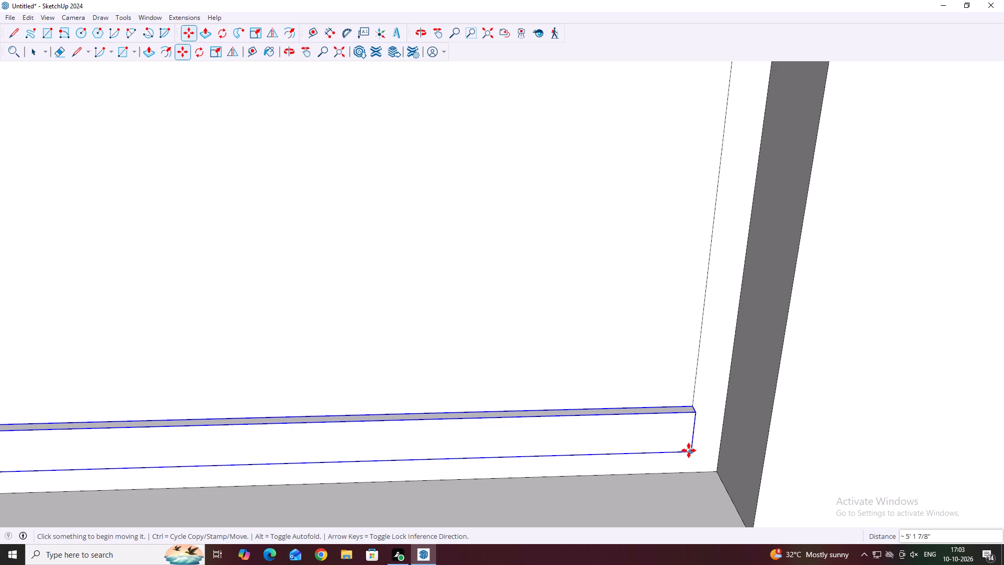
type("/10")
key("Return")
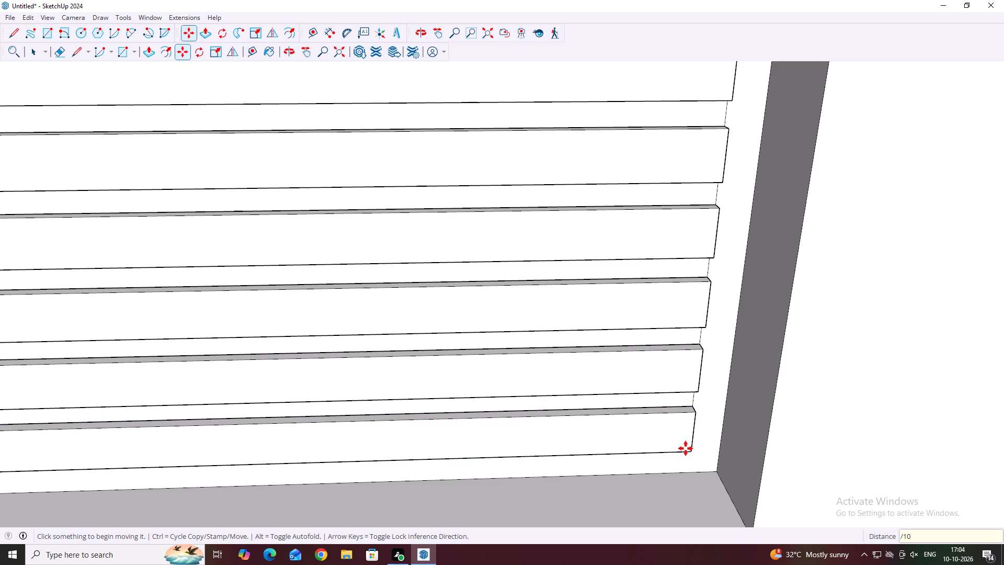
scroll(694, 424, "down", 18)
key("space")
left_click(720, 497)
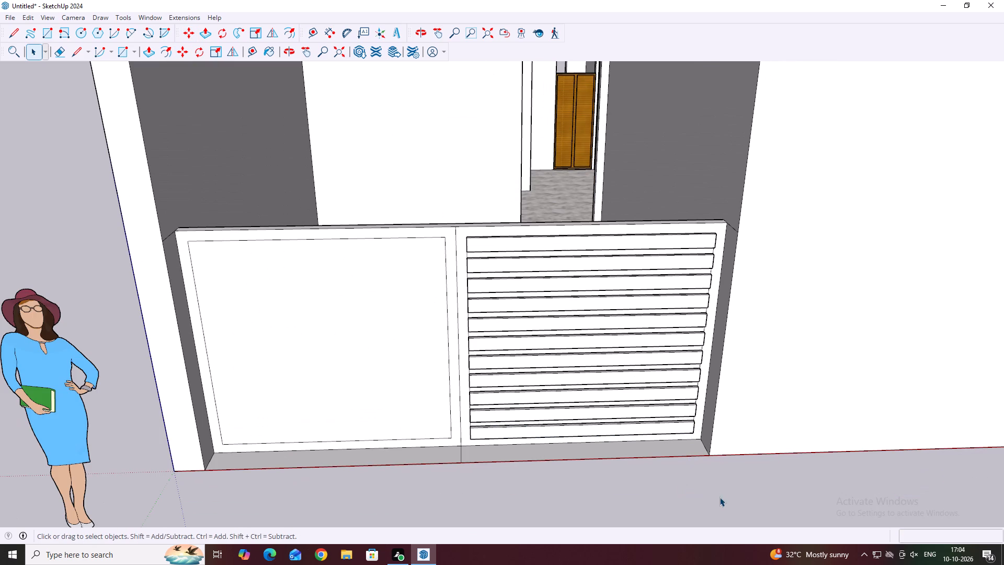
Delete the face behind the strips and the wall's inner face beyond it, opening the gaps between the strips.
scroll(676, 431, "up", 5)
left_click(666, 417)
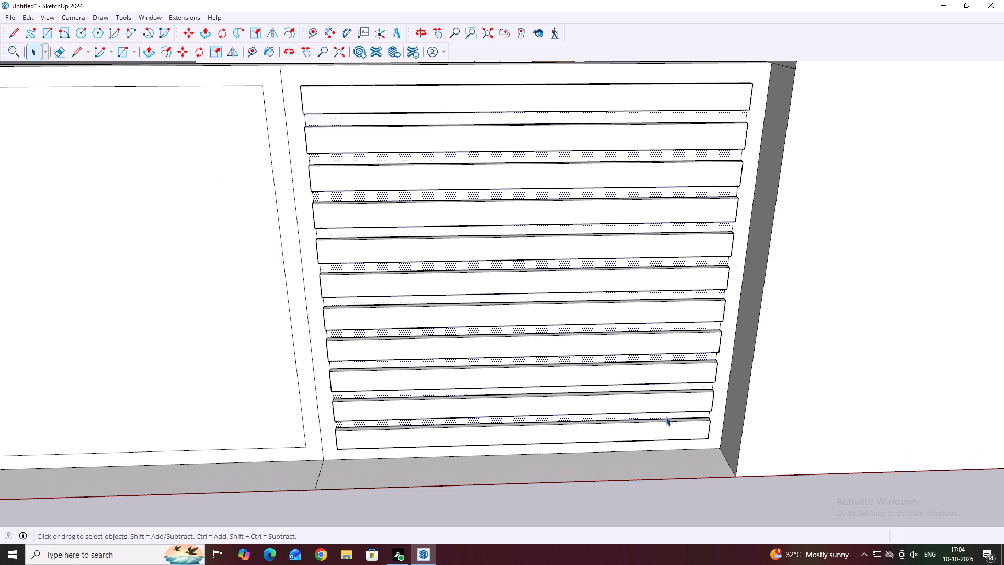
middle_click_drag(688, 411, 624, 345)
scroll(643, 282, "down", 5)
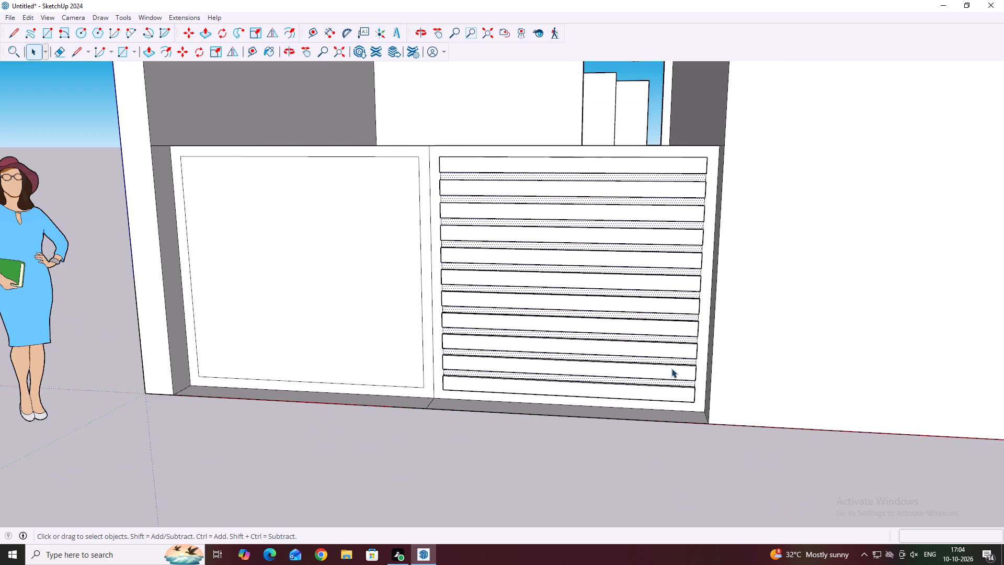
middle_click_drag(663, 363, 658, 322)
key("Delete")
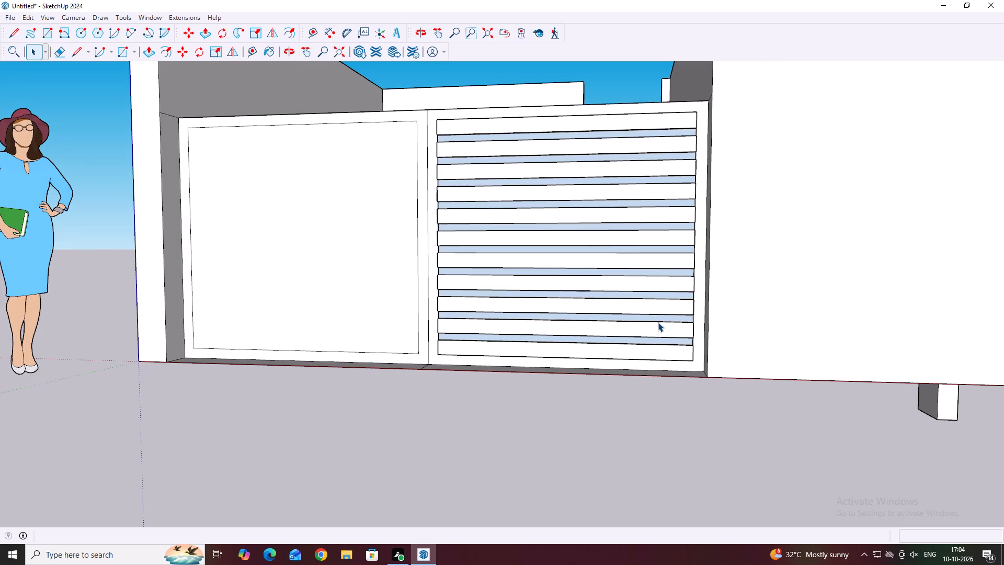
scroll(657, 322, "up", 3)
left_click(659, 351)
left_click(659, 348)
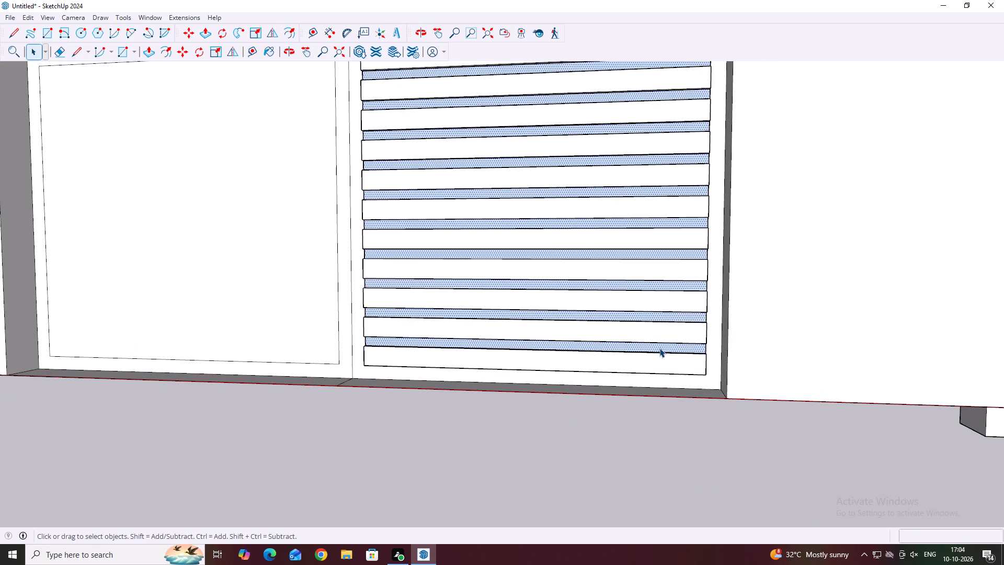
key("Delete")
Delete the recessed face of the other panel, leaving only its frame around the opening.
scroll(637, 333, "down", 4)
middle_click_drag(659, 241, 670, 284)
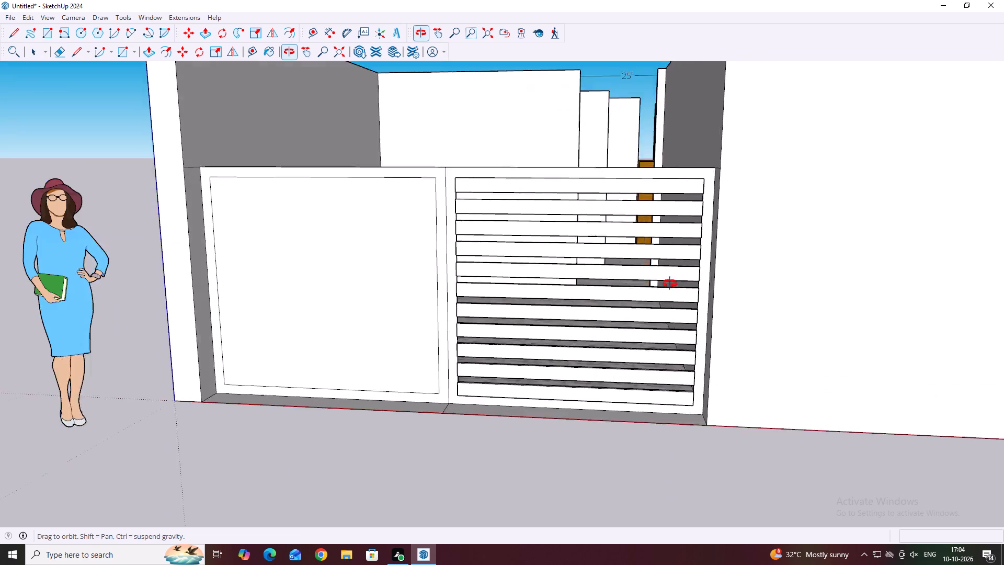
middle_click_drag(670, 284, 677, 317)
scroll(591, 265, "down", 2)
middle_click_drag(463, 259, 540, 275)
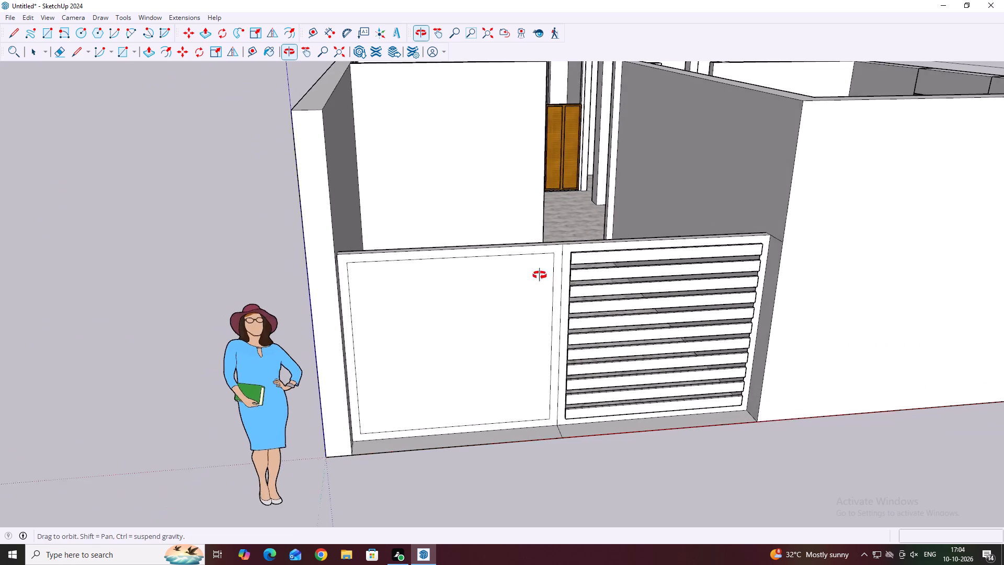
middle_click_drag(540, 275, 542, 275)
left_click(660, 251)
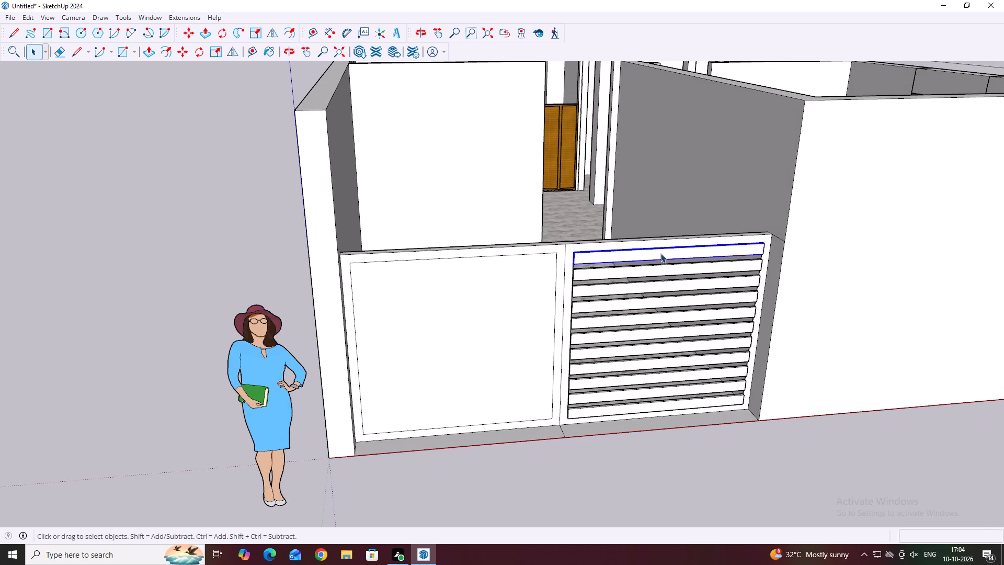
left_click(666, 271)
scroll(574, 259, "up", 1)
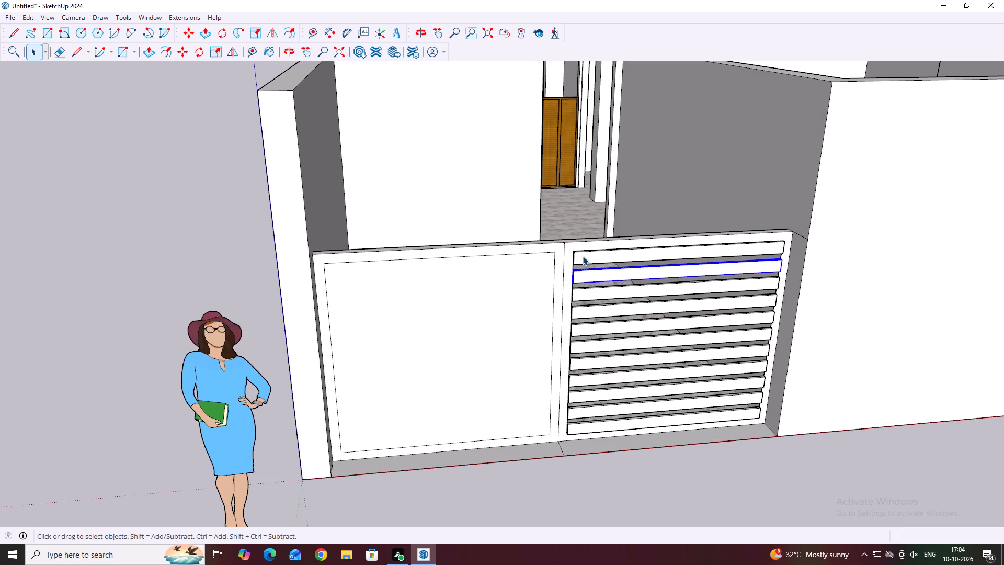
left_click(510, 273)
key("Delete")
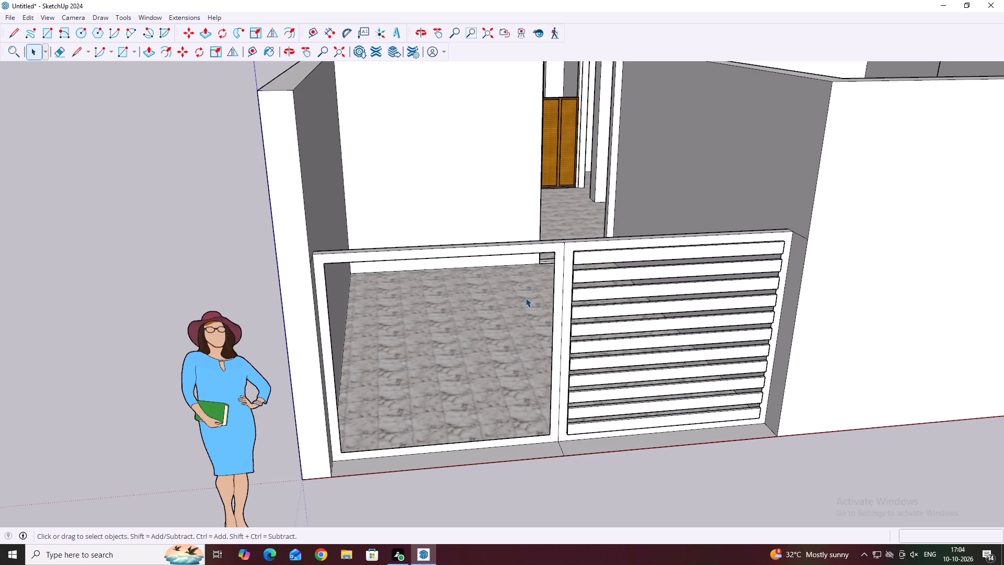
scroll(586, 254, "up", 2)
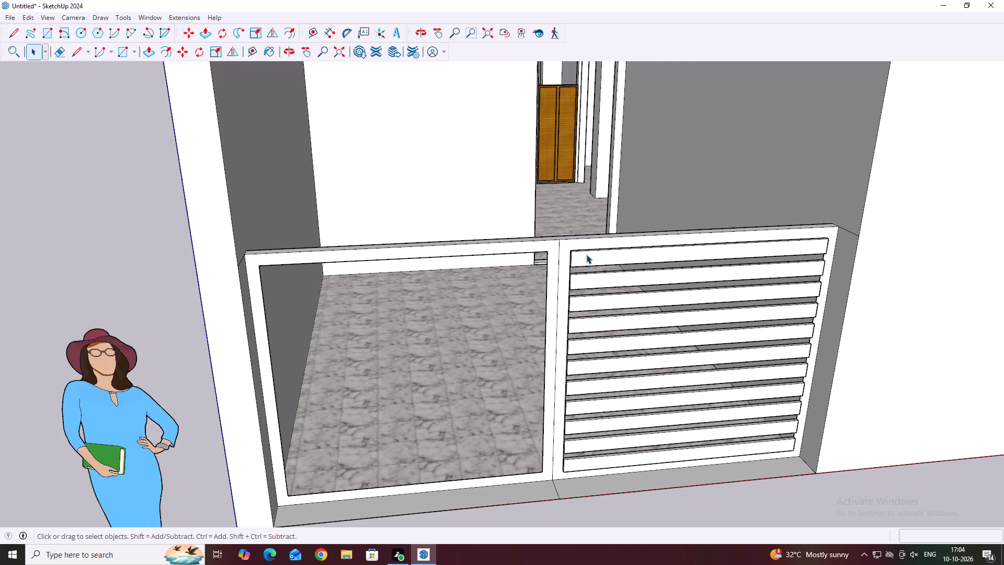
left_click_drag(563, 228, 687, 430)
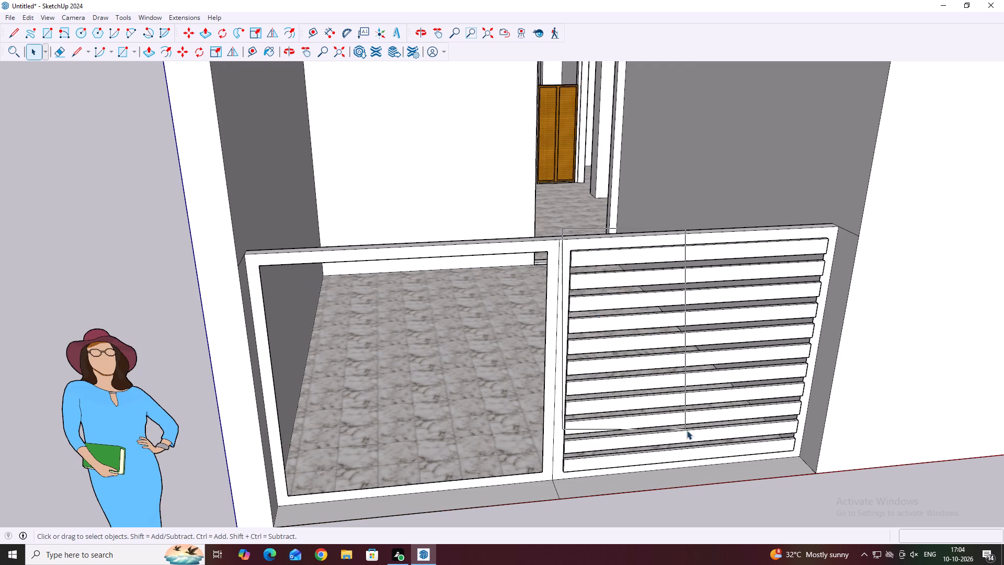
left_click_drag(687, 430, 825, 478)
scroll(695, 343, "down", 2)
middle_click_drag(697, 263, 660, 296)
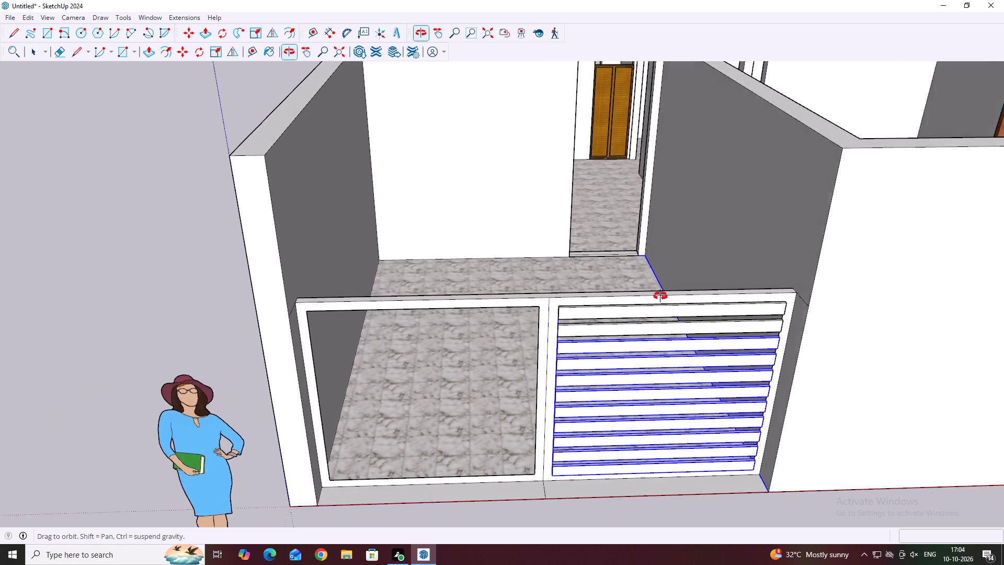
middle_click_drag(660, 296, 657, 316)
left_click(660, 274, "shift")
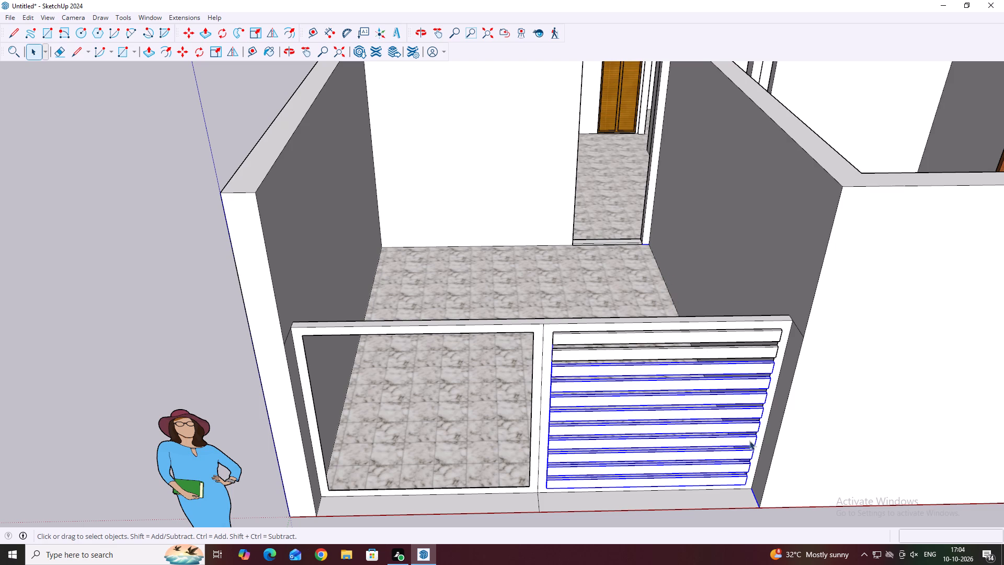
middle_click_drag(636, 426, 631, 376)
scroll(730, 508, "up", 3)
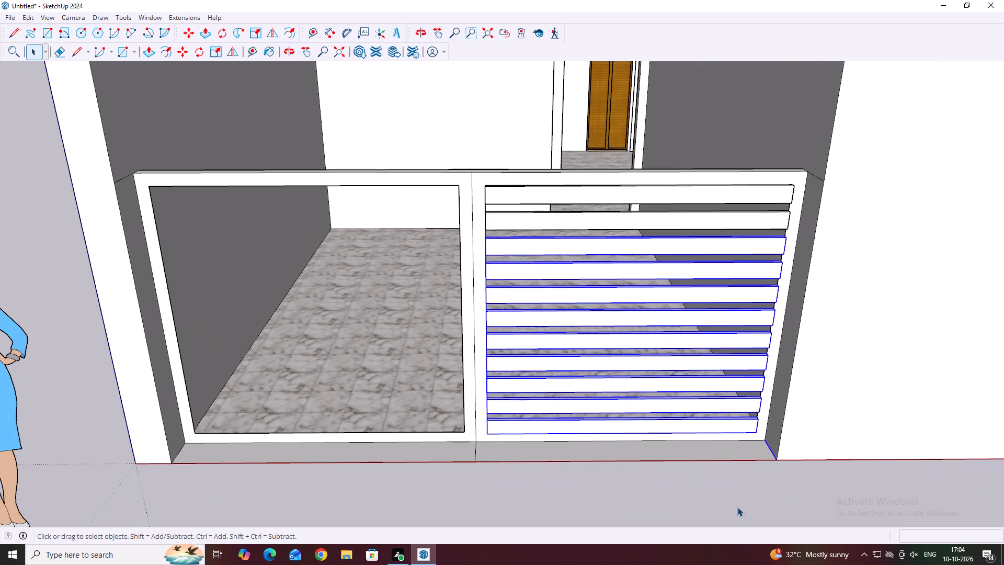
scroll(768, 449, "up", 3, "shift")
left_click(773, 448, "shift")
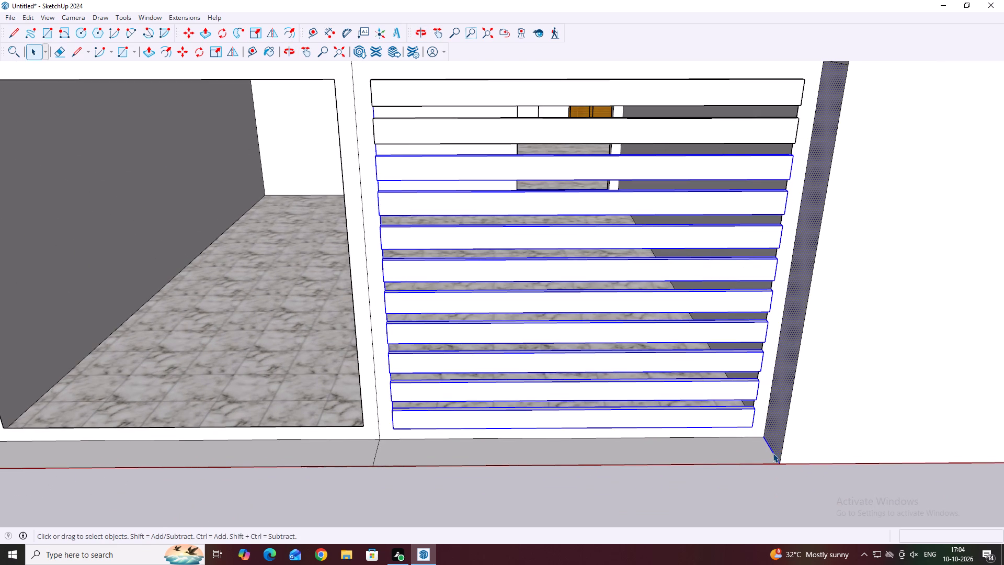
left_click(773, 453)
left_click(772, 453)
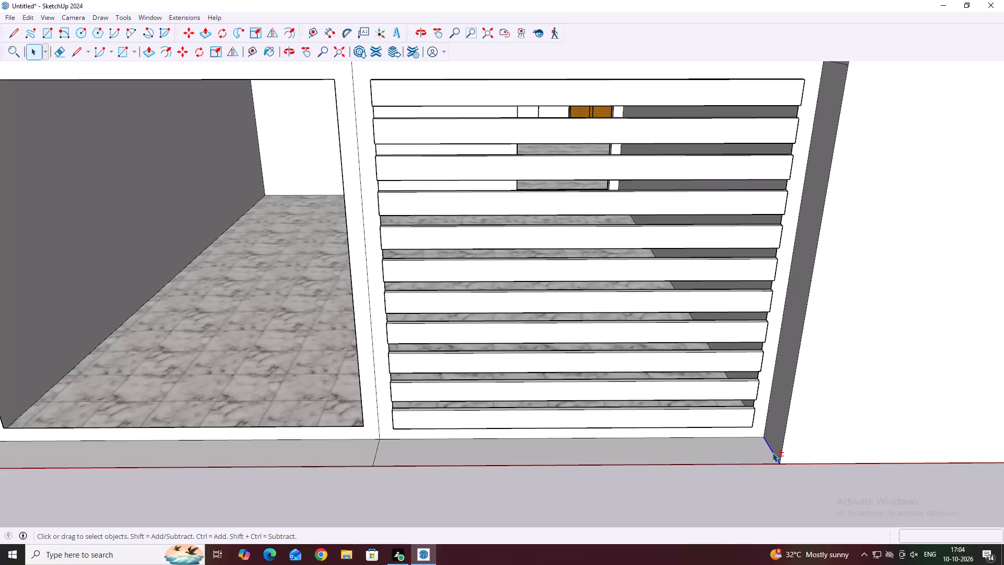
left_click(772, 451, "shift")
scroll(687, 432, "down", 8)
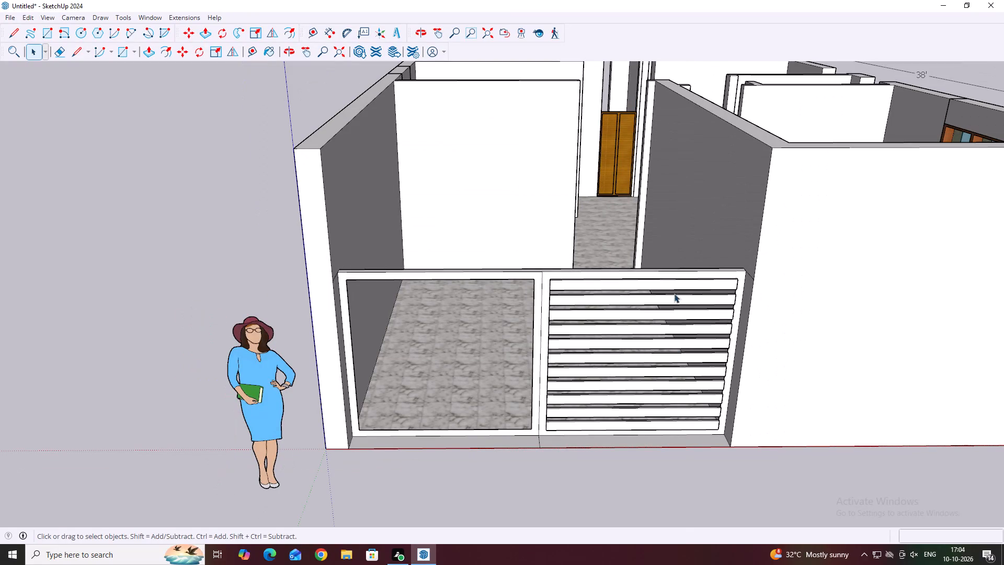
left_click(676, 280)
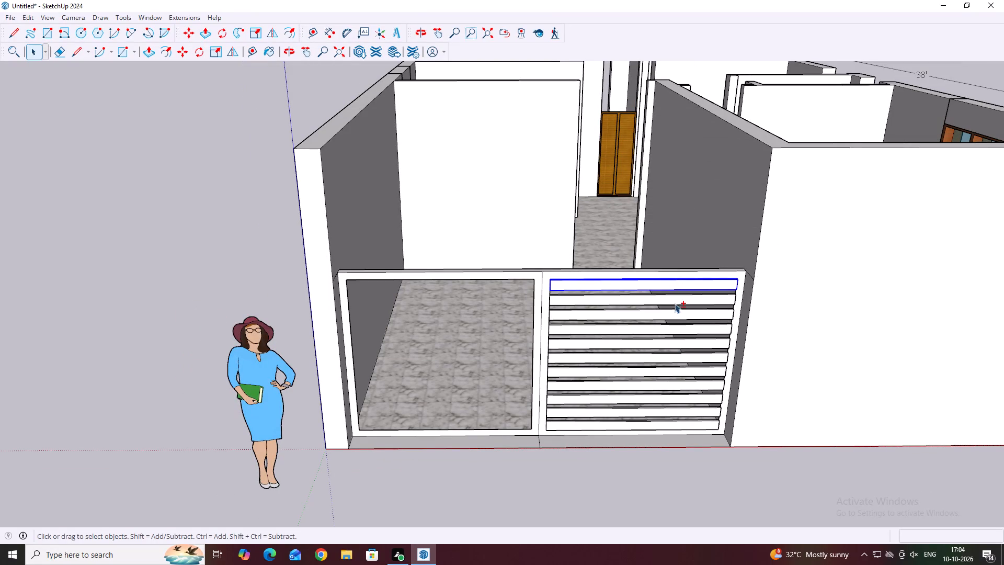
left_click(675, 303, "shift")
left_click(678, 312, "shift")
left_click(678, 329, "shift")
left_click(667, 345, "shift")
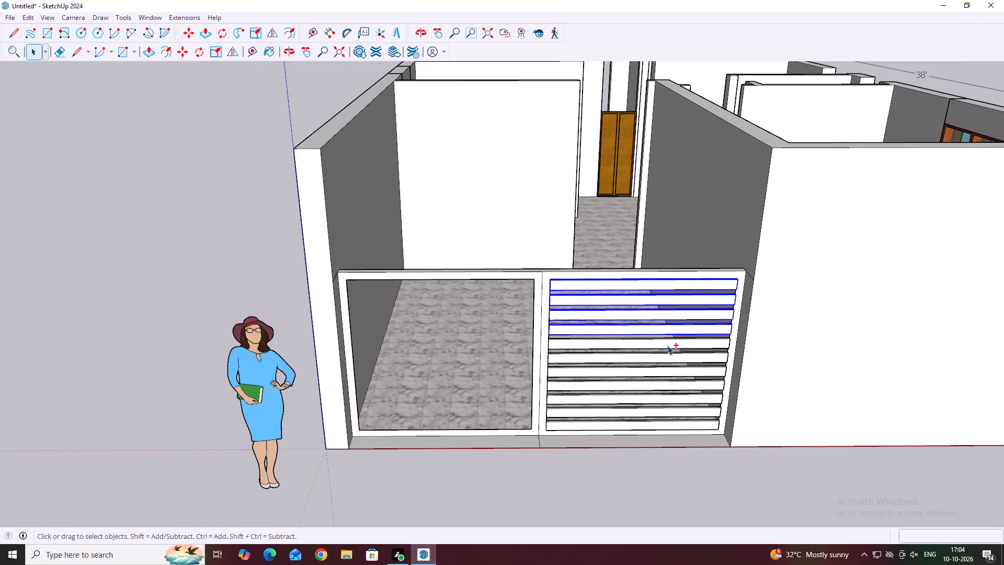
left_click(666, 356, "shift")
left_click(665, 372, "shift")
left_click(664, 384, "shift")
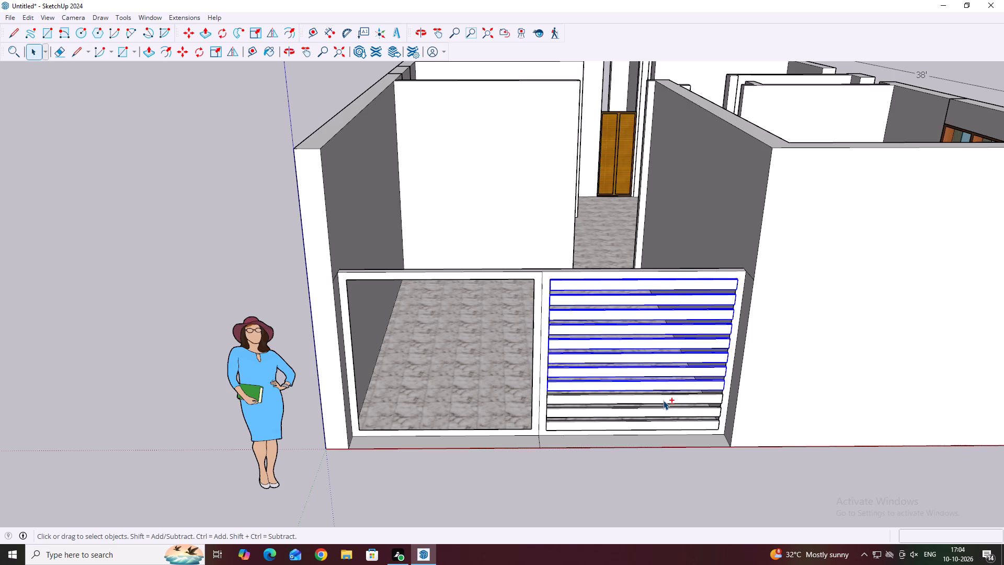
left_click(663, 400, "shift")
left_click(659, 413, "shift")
Copy all eleven horizontal strips about 6' 4 1/2" along the red axis into the empty panel, ending at its bottom inner corner.
left_click(661, 425)
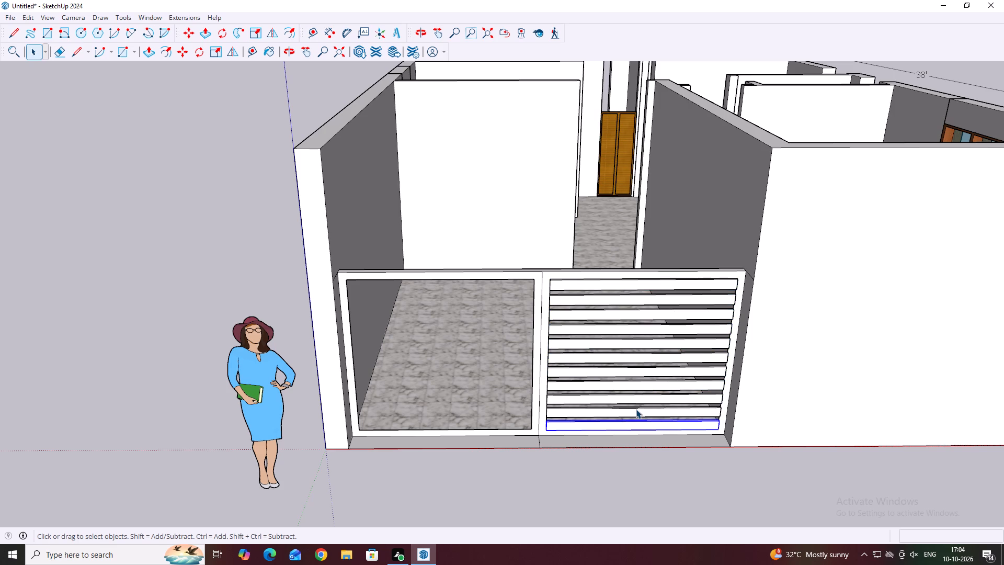
scroll(617, 287, "up", 3, "shift")
left_click(634, 286, "shift")
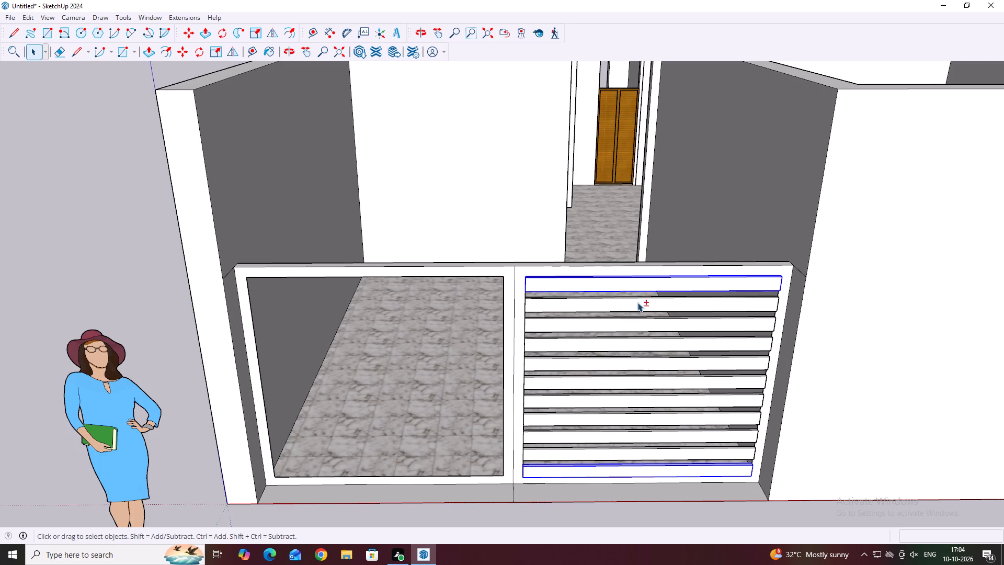
left_click(637, 302, "shift")
left_click(638, 324, "shift")
left_click(642, 346, "shift")
left_click(644, 367, "shift")
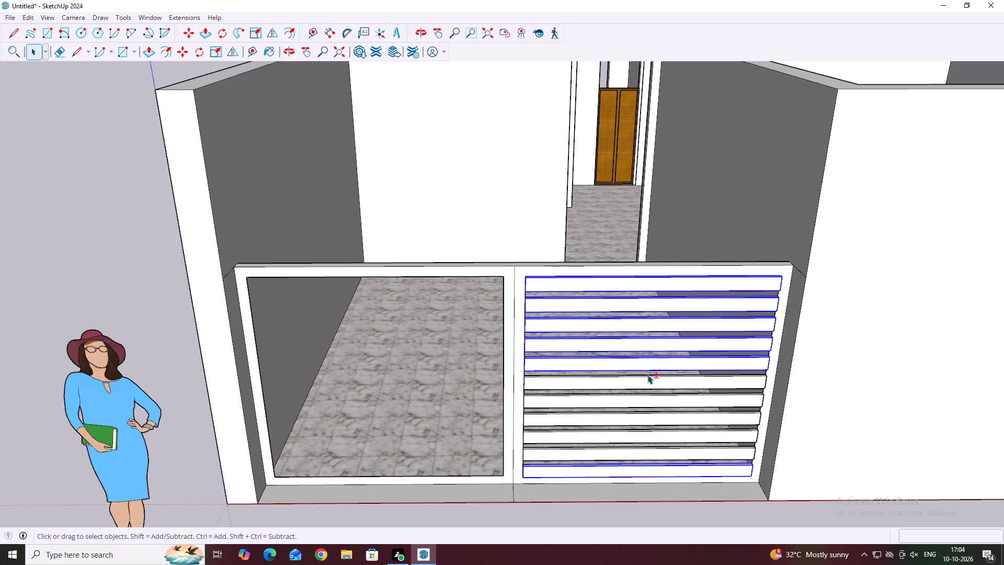
left_click(647, 379, "shift")
left_click(644, 399, "shift")
left_click(655, 419, "shift")
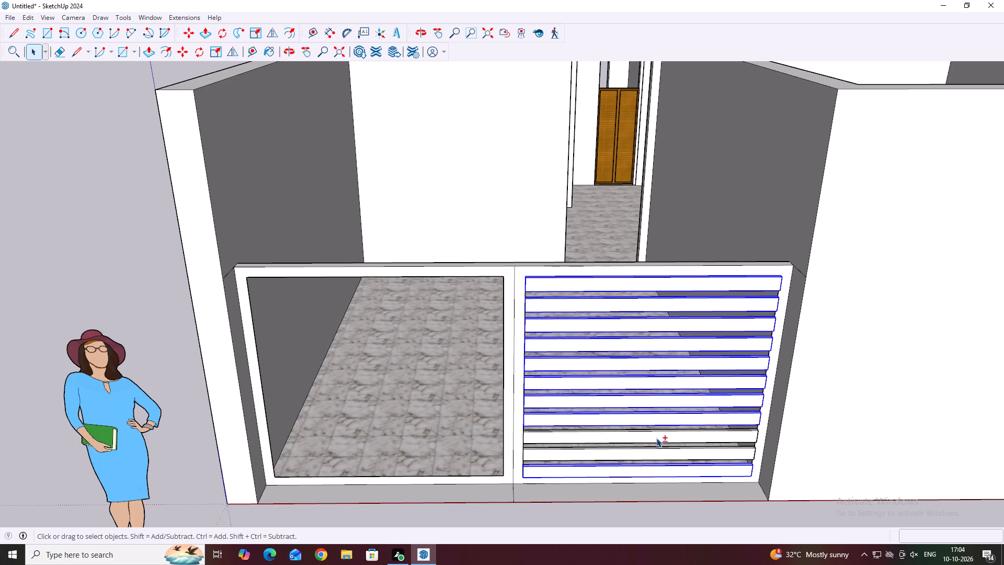
left_click(656, 438, "shift")
left_click(653, 457, "shift")
scroll(651, 387, "down", 2)
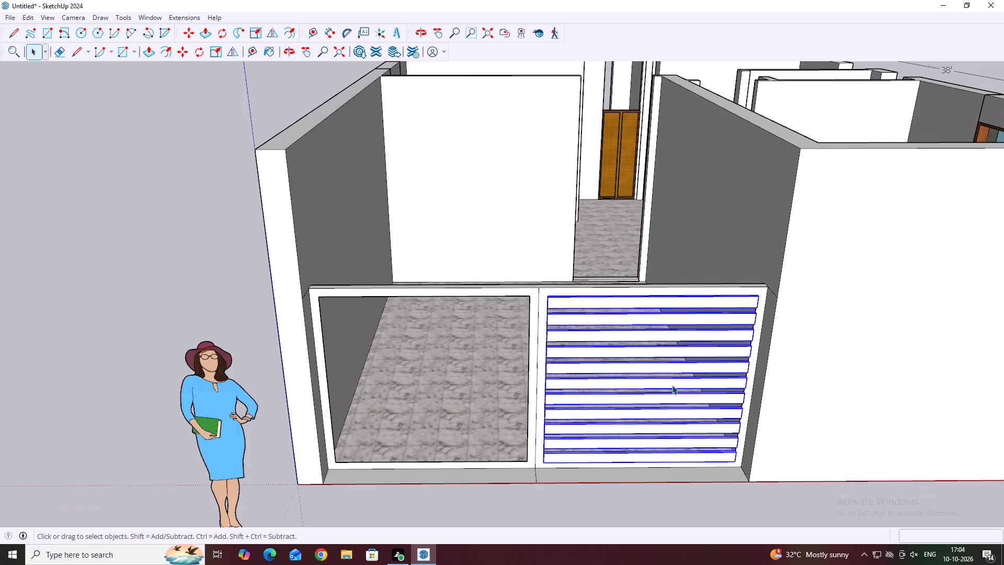
middle_click_drag(691, 366, 664, 351)
key("m")
scroll(716, 460, "up", 4)
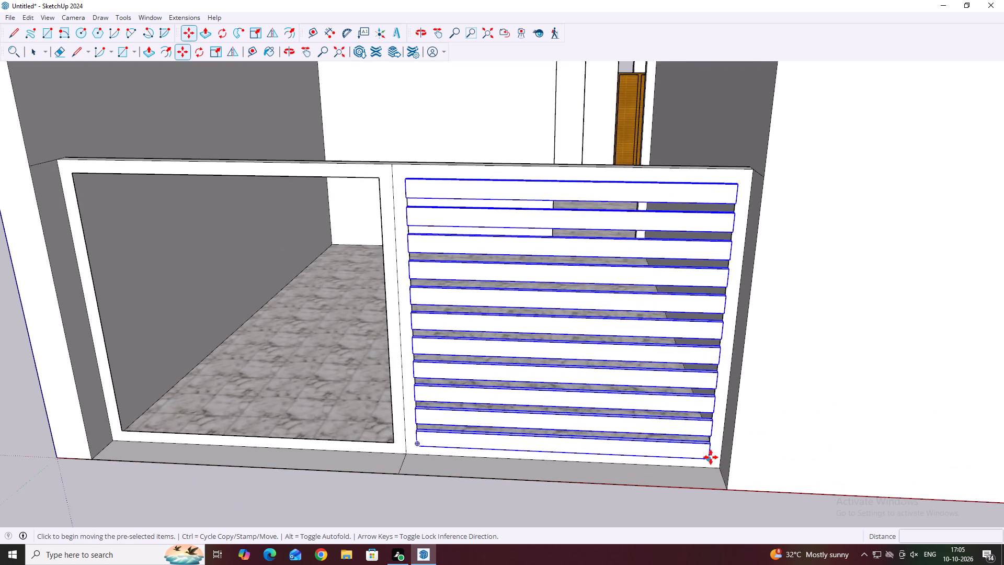
scroll(711, 457, "up", 3)
left_click(708, 459)
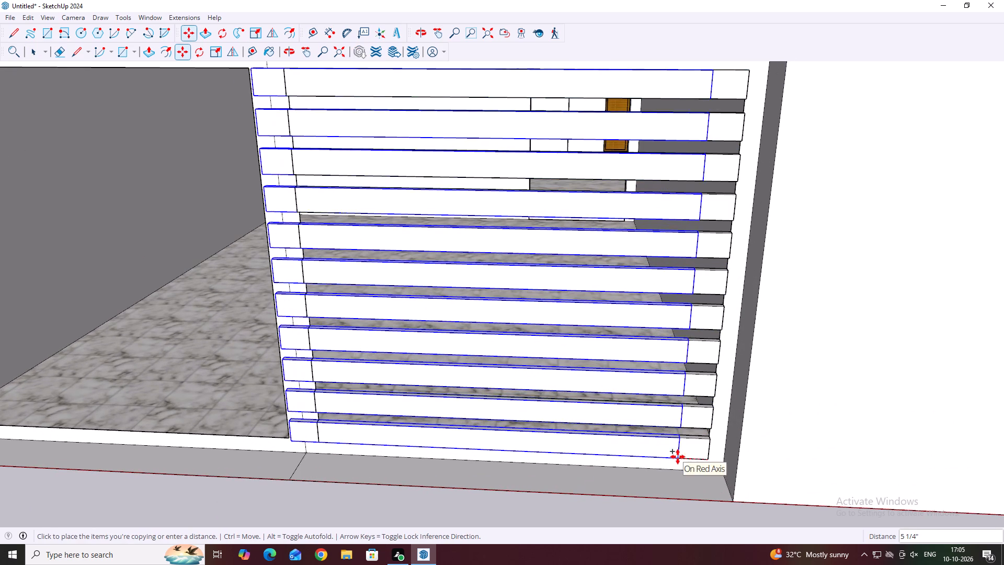
scroll(301, 444, "up", 8)
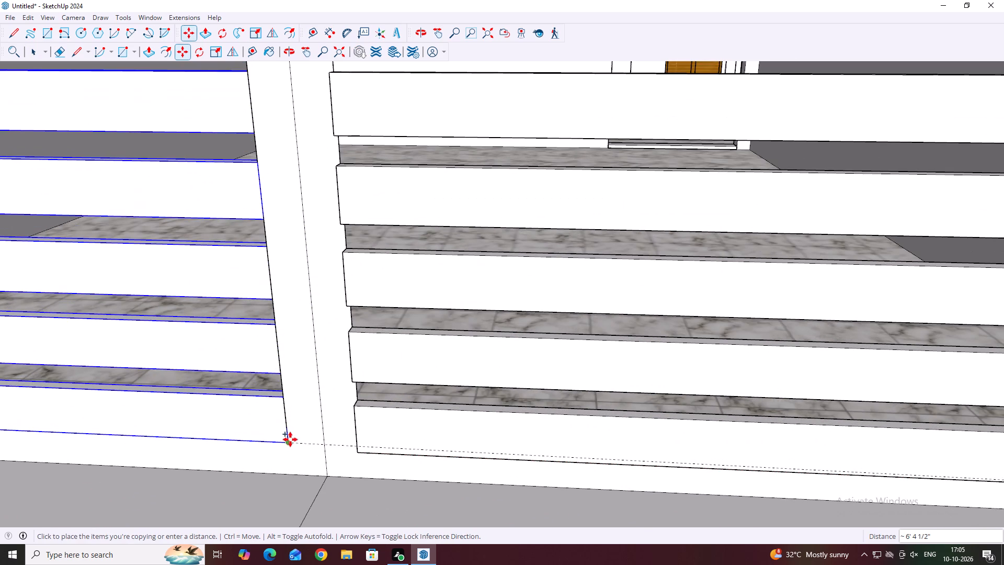
left_click(291, 442)
key("space")
left_click(613, 336)
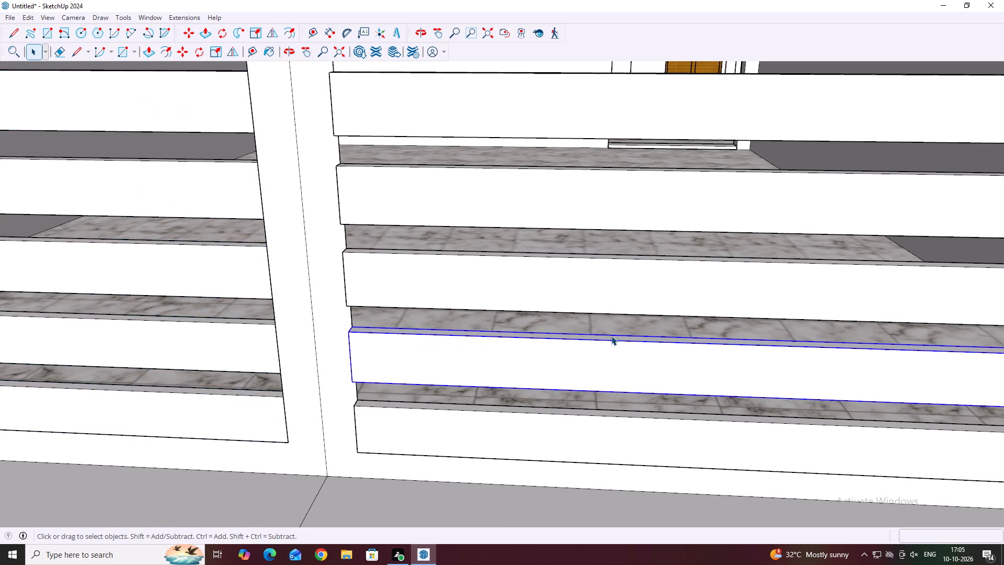
scroll(614, 327, "down", 17)
left_click(716, 440)
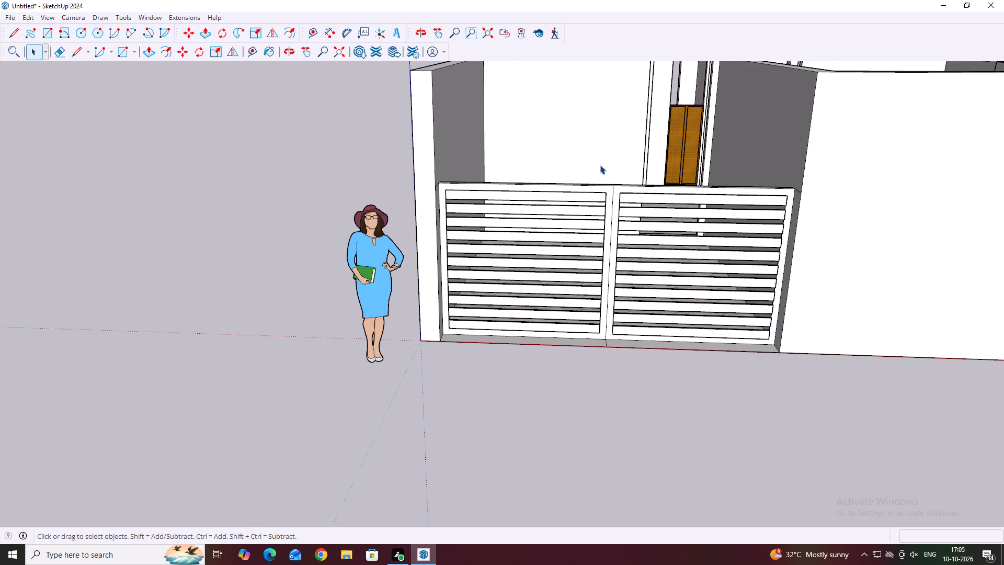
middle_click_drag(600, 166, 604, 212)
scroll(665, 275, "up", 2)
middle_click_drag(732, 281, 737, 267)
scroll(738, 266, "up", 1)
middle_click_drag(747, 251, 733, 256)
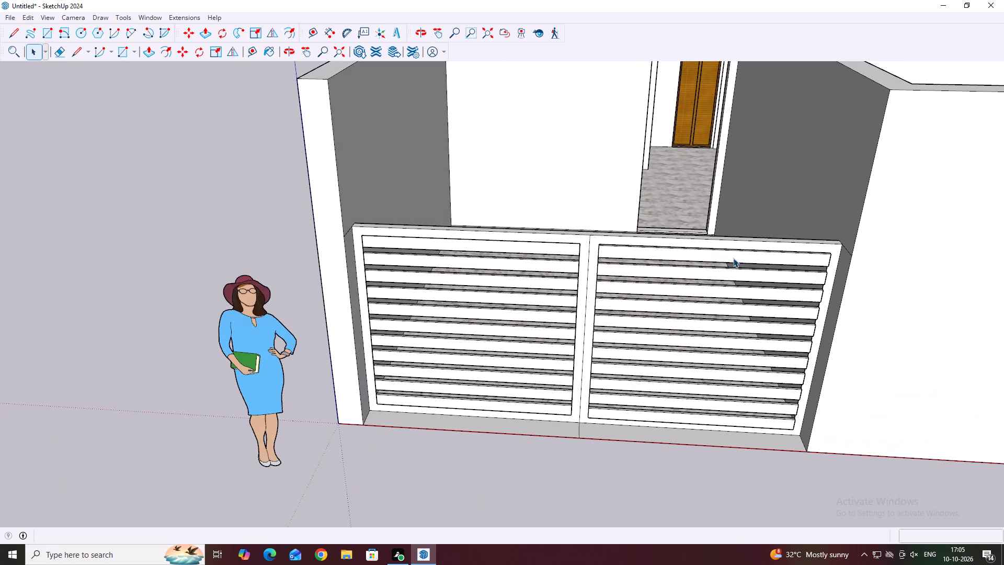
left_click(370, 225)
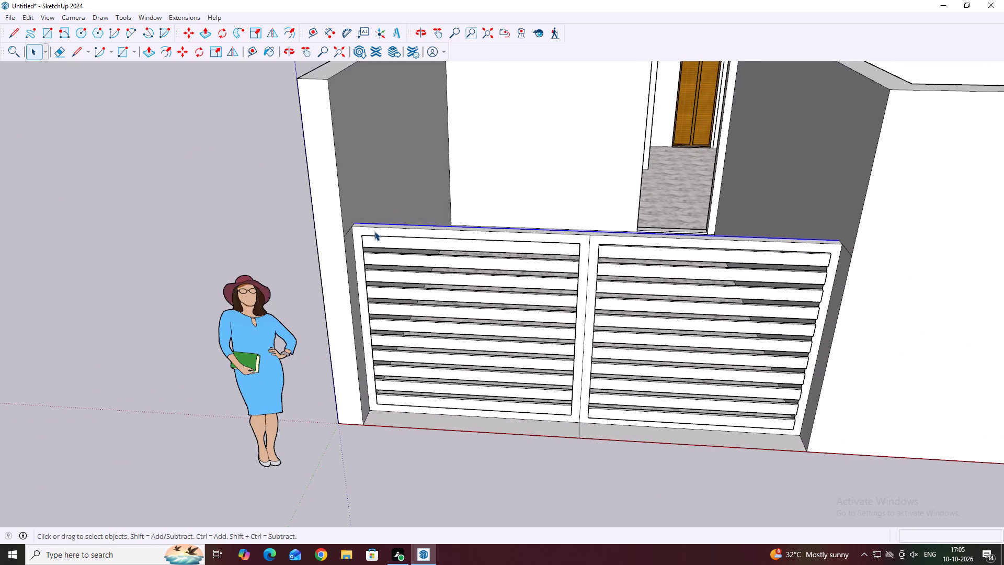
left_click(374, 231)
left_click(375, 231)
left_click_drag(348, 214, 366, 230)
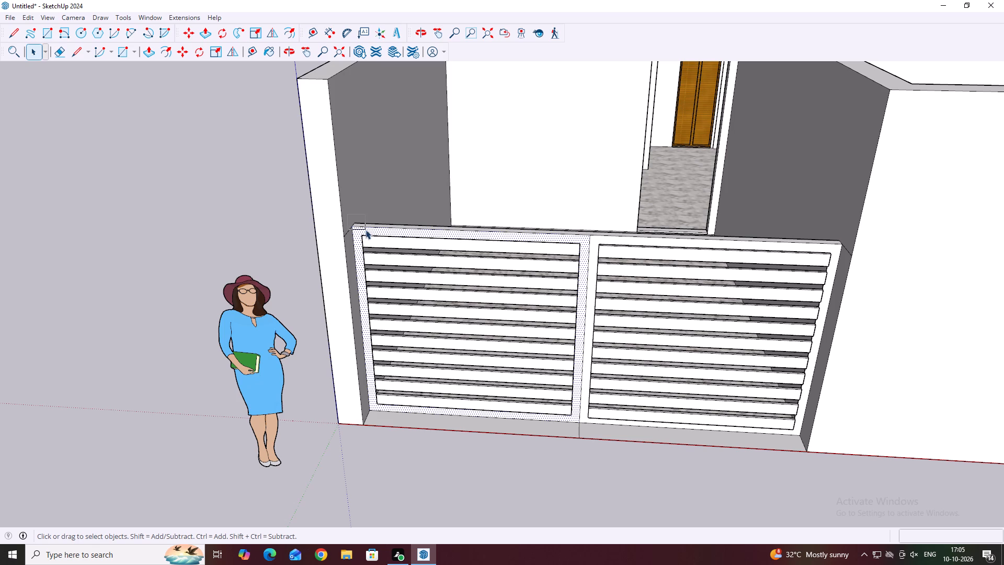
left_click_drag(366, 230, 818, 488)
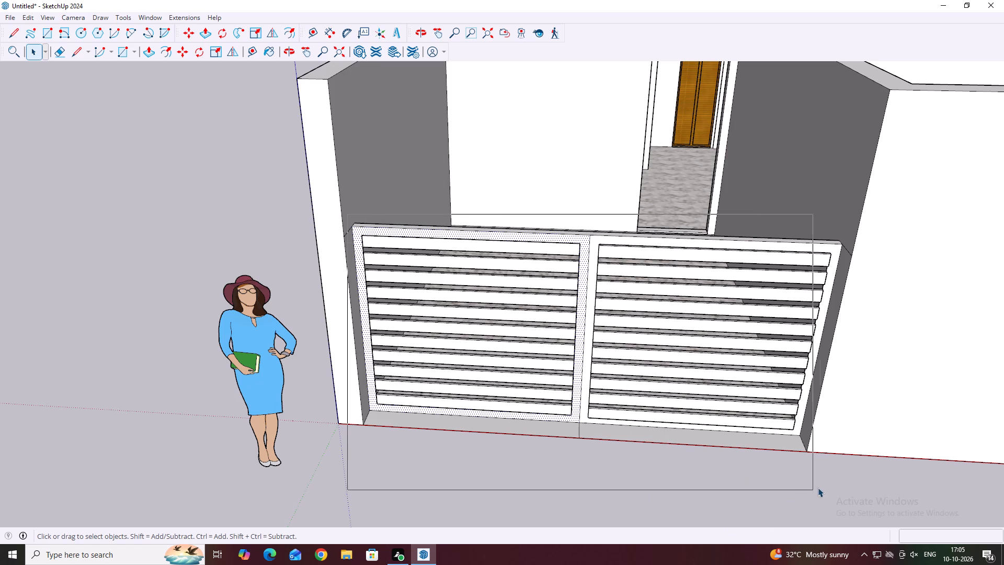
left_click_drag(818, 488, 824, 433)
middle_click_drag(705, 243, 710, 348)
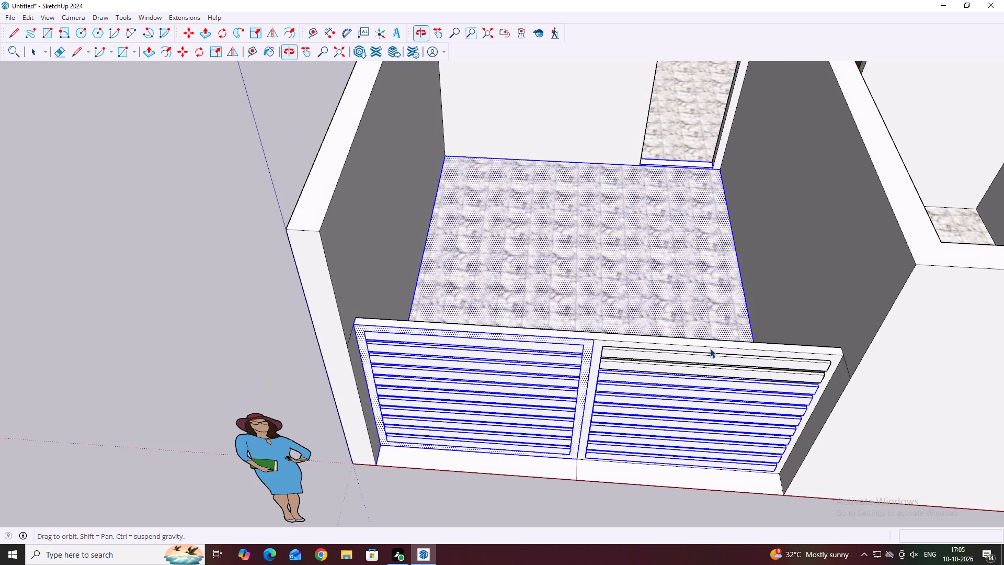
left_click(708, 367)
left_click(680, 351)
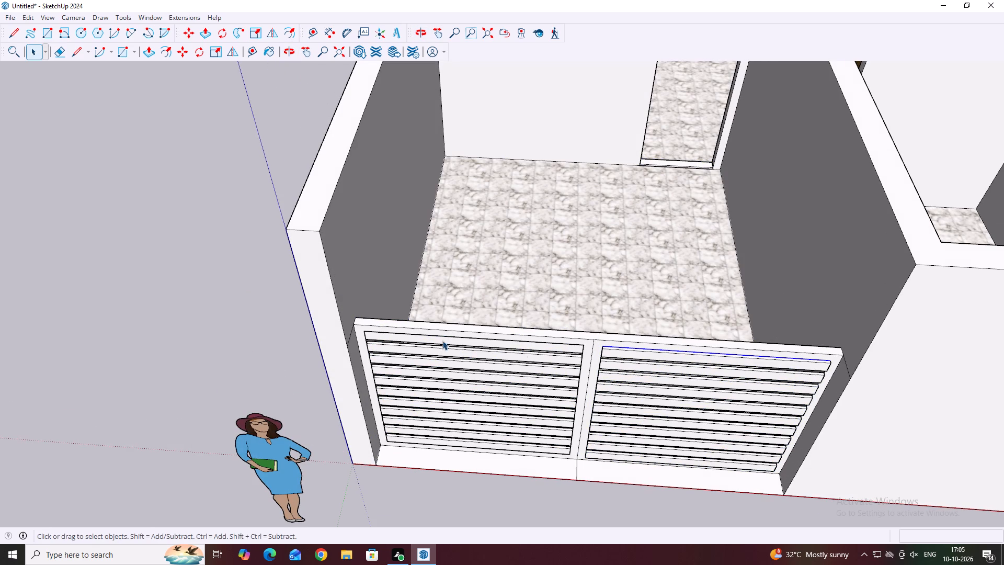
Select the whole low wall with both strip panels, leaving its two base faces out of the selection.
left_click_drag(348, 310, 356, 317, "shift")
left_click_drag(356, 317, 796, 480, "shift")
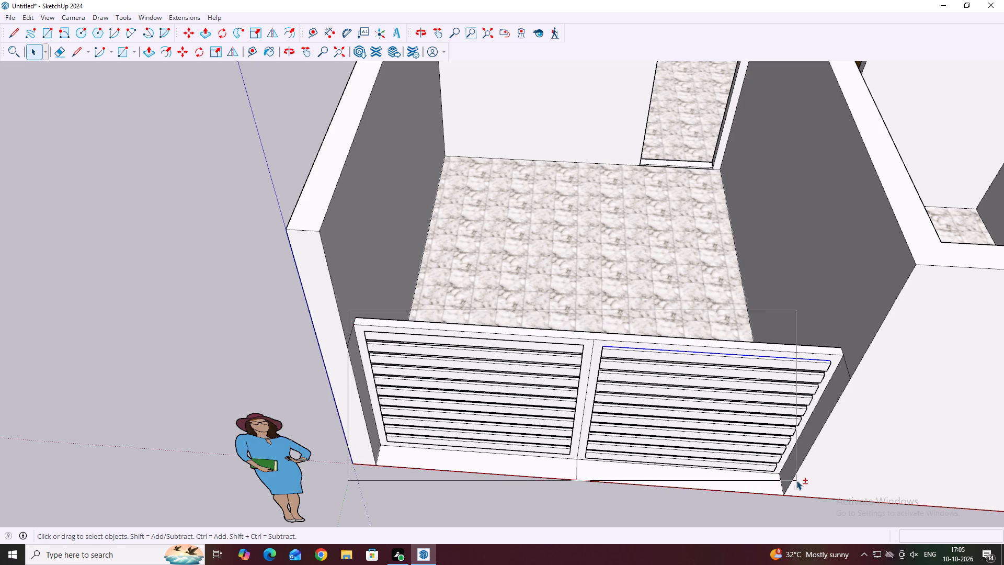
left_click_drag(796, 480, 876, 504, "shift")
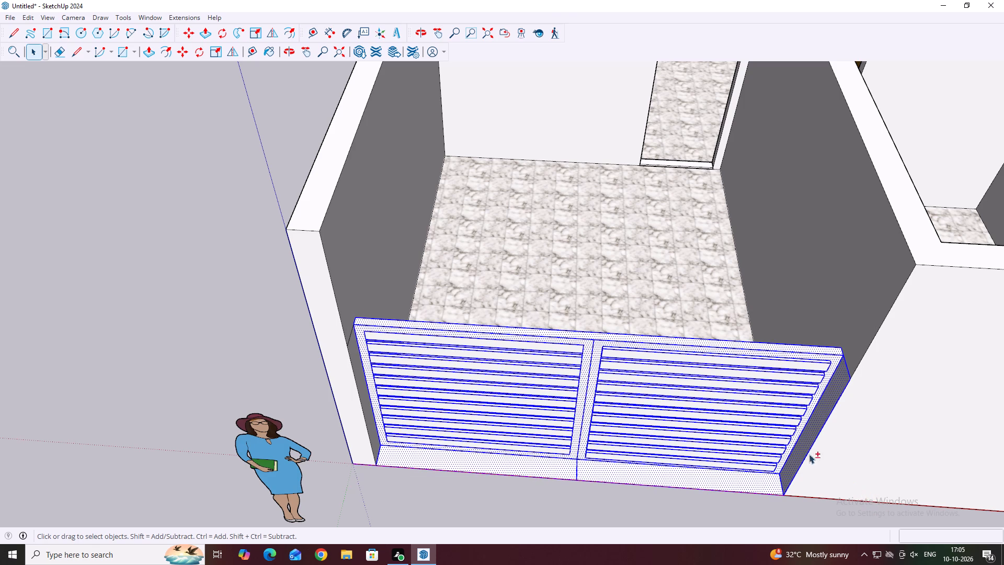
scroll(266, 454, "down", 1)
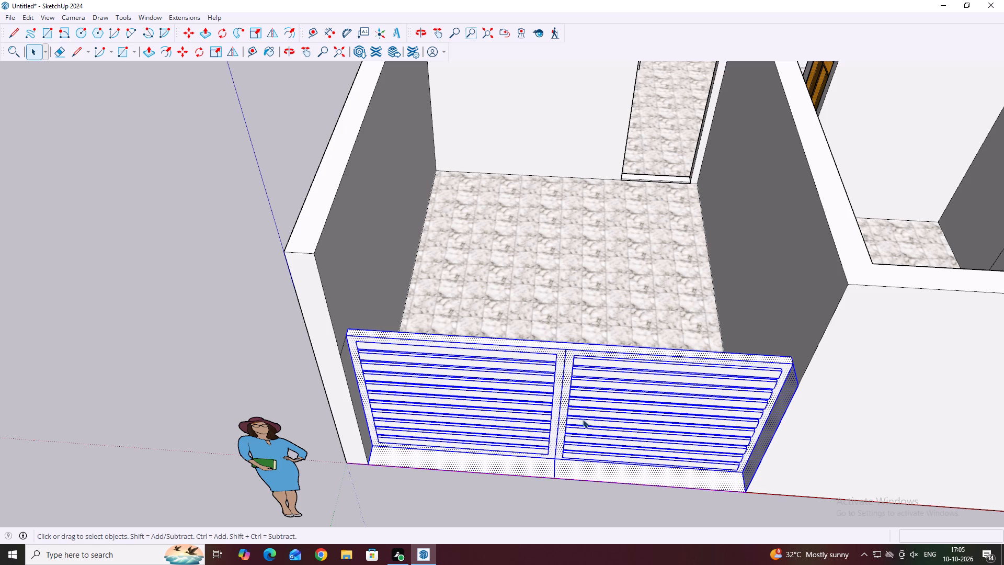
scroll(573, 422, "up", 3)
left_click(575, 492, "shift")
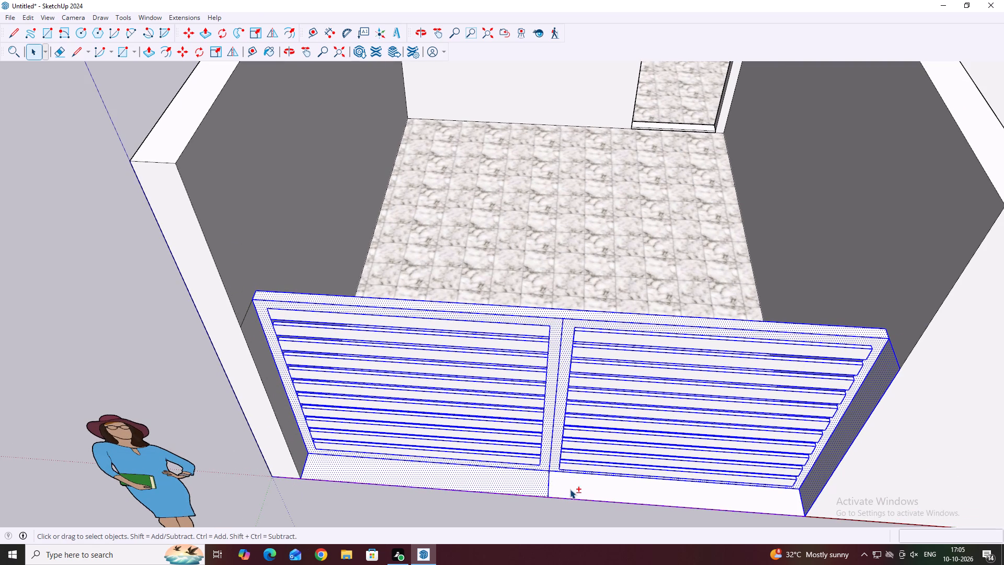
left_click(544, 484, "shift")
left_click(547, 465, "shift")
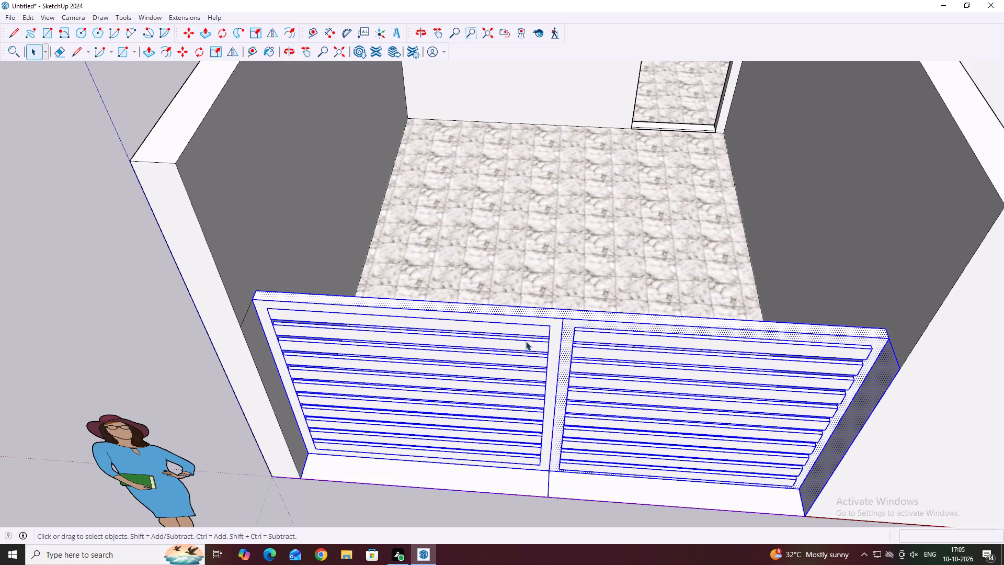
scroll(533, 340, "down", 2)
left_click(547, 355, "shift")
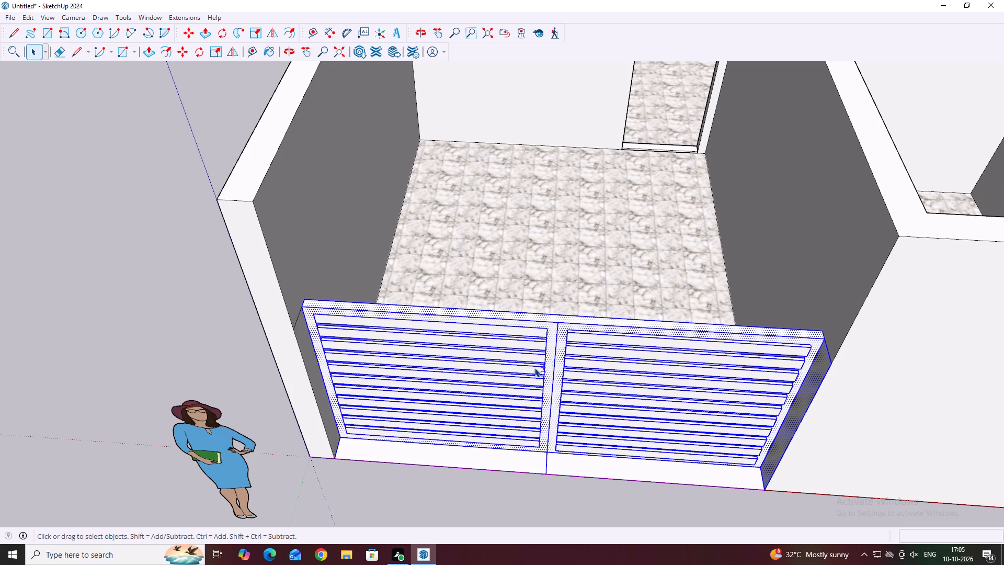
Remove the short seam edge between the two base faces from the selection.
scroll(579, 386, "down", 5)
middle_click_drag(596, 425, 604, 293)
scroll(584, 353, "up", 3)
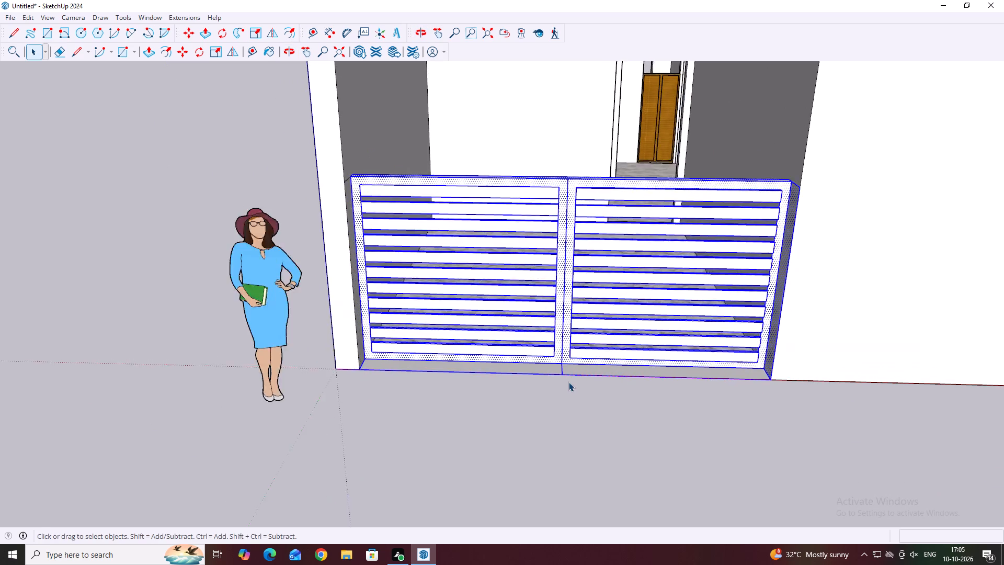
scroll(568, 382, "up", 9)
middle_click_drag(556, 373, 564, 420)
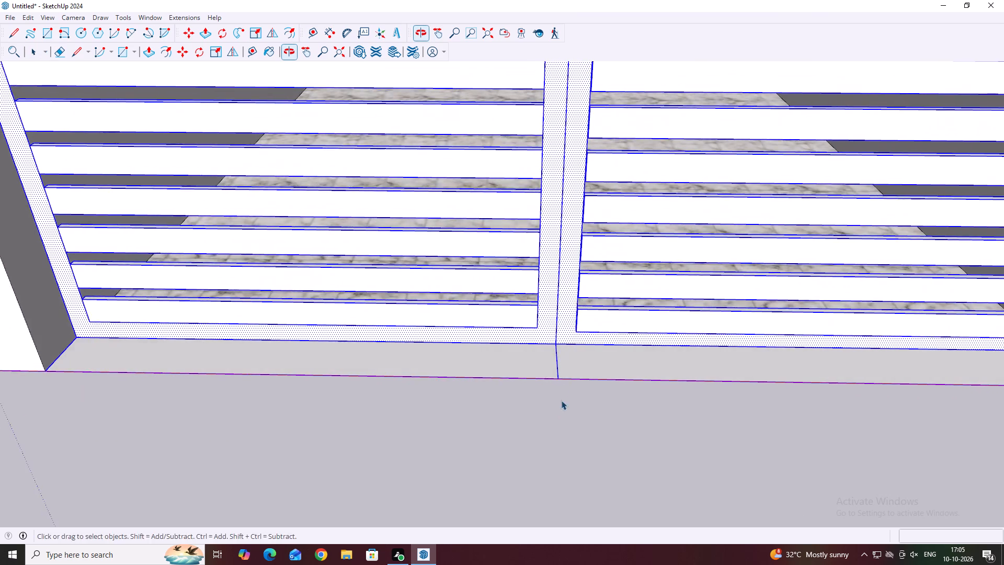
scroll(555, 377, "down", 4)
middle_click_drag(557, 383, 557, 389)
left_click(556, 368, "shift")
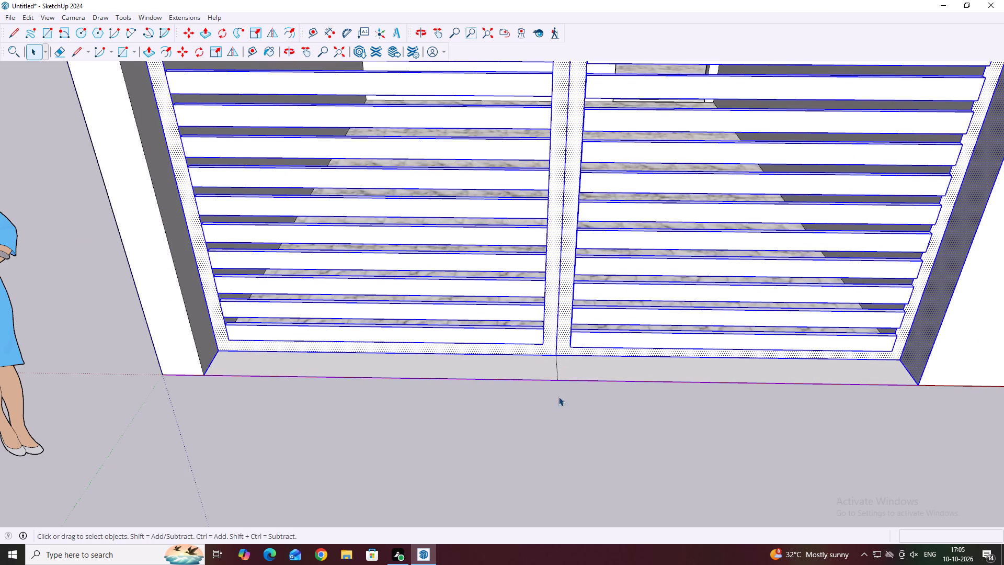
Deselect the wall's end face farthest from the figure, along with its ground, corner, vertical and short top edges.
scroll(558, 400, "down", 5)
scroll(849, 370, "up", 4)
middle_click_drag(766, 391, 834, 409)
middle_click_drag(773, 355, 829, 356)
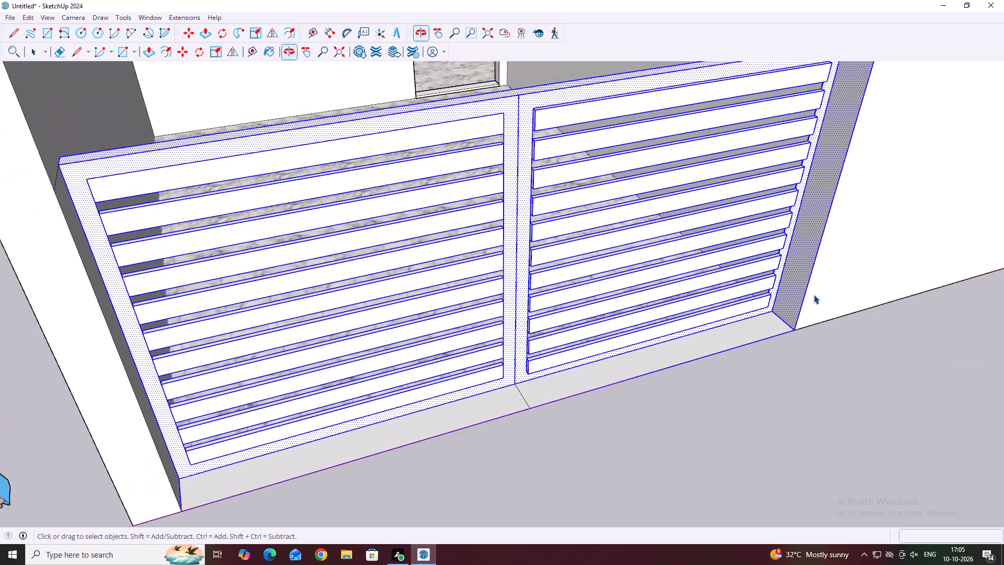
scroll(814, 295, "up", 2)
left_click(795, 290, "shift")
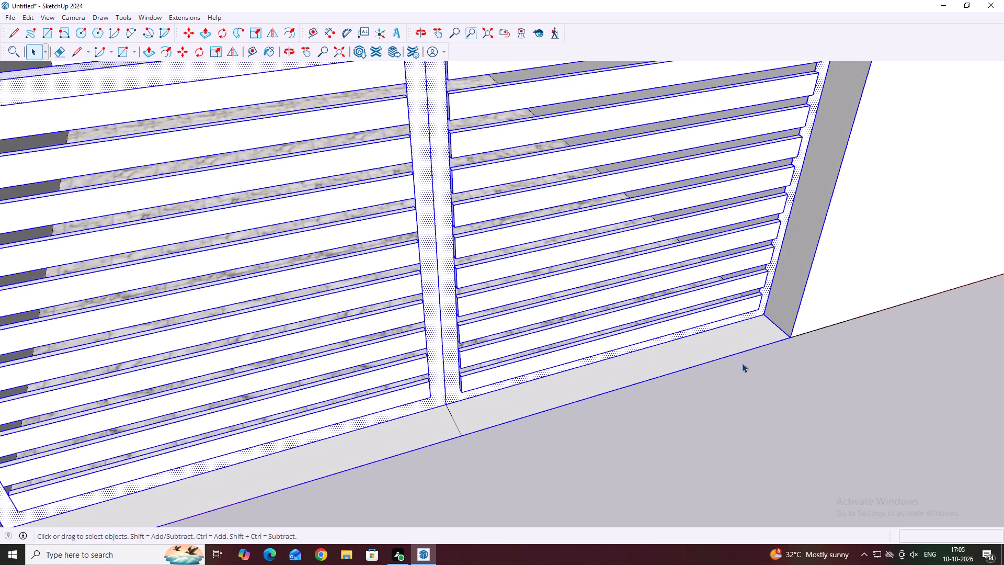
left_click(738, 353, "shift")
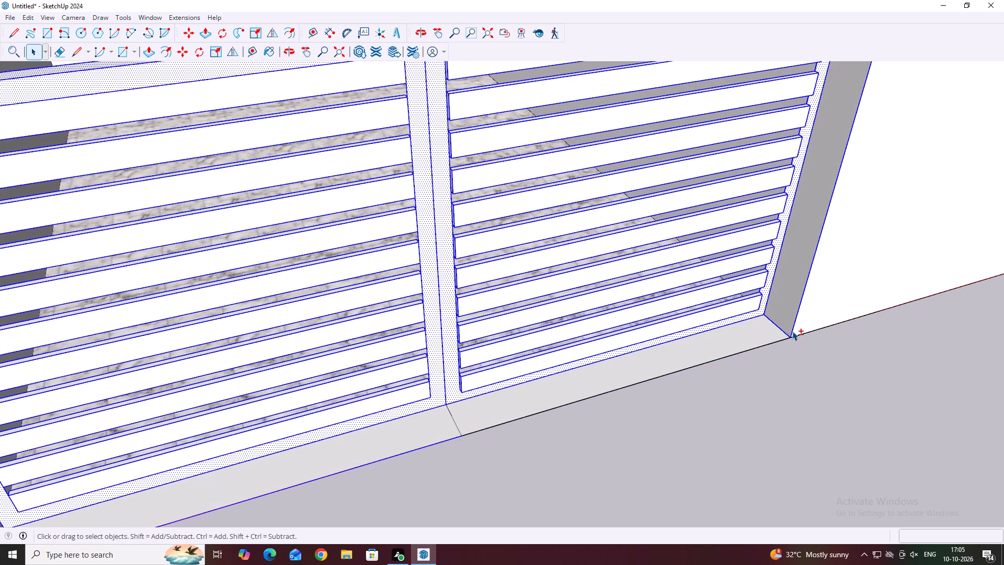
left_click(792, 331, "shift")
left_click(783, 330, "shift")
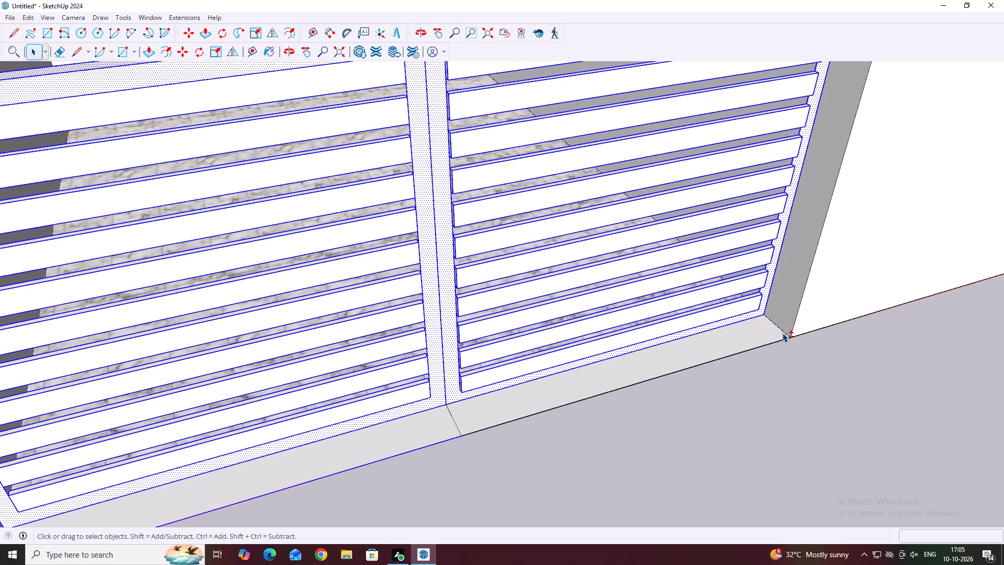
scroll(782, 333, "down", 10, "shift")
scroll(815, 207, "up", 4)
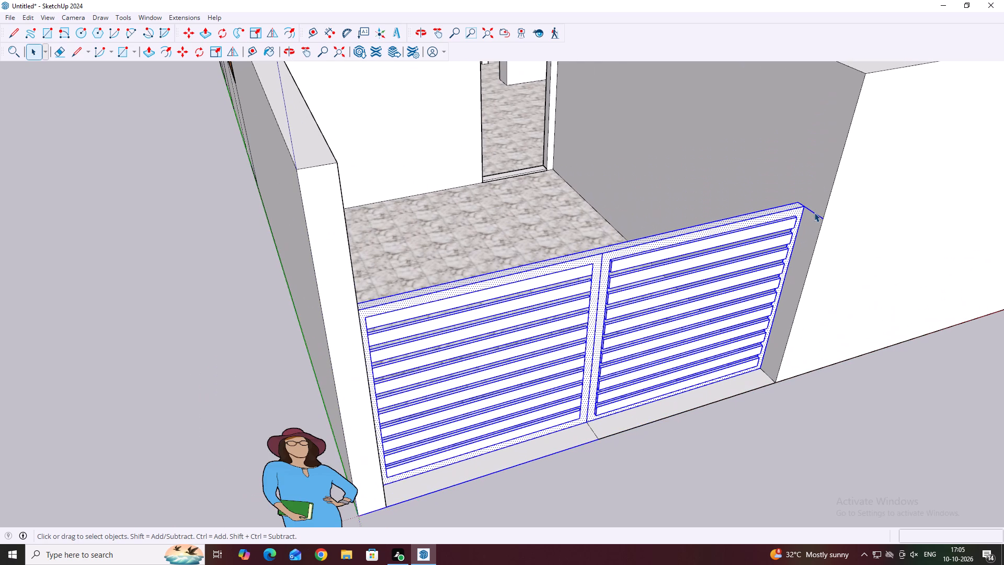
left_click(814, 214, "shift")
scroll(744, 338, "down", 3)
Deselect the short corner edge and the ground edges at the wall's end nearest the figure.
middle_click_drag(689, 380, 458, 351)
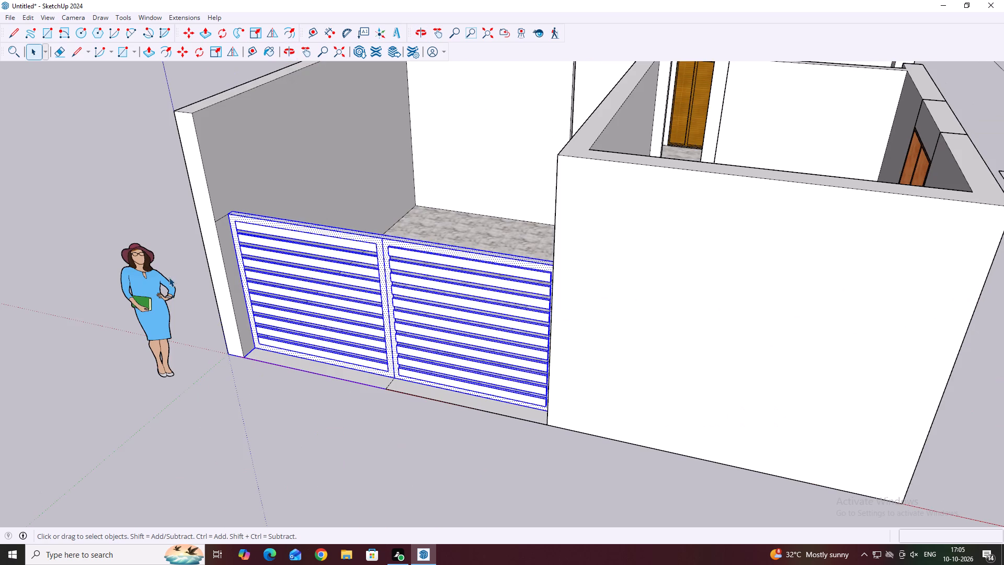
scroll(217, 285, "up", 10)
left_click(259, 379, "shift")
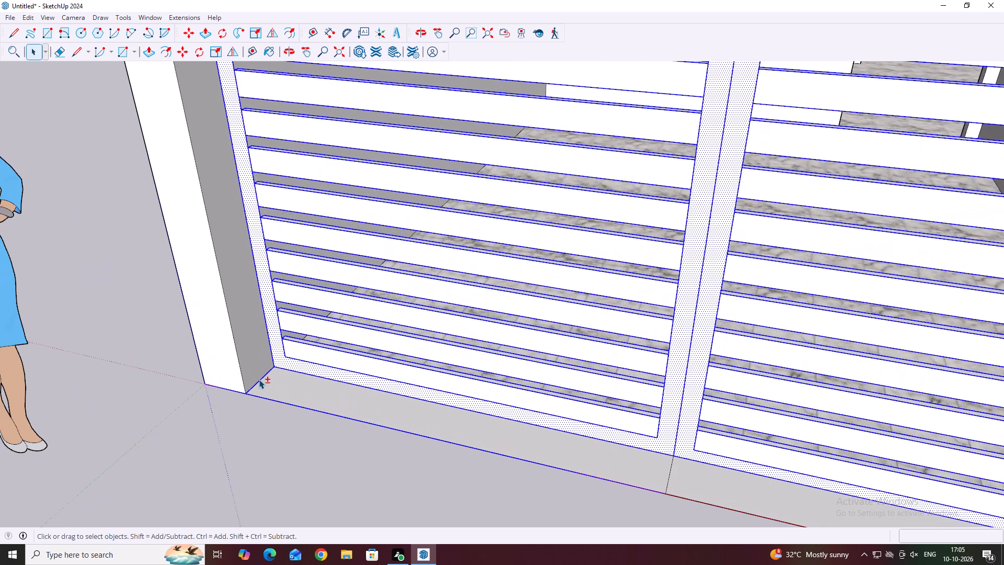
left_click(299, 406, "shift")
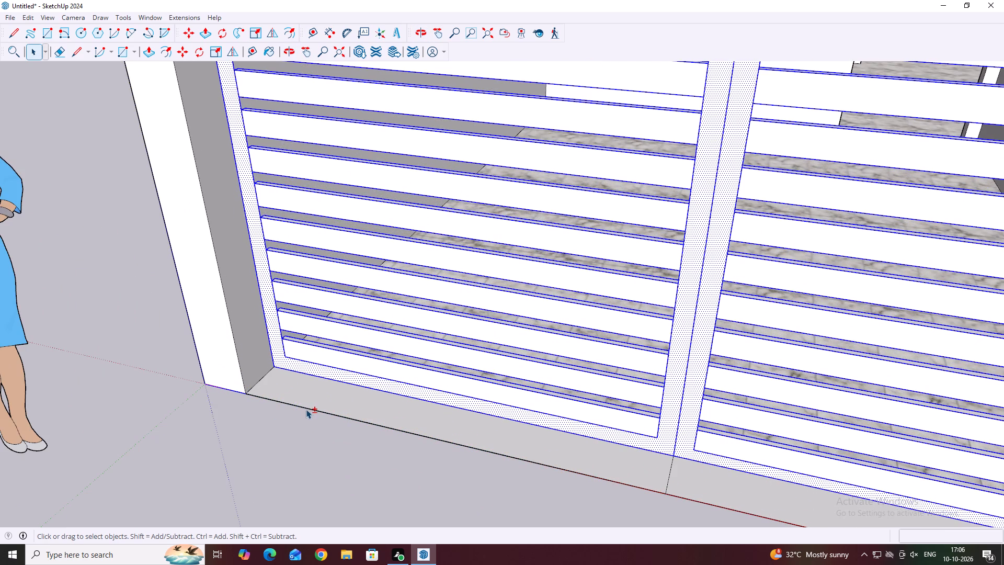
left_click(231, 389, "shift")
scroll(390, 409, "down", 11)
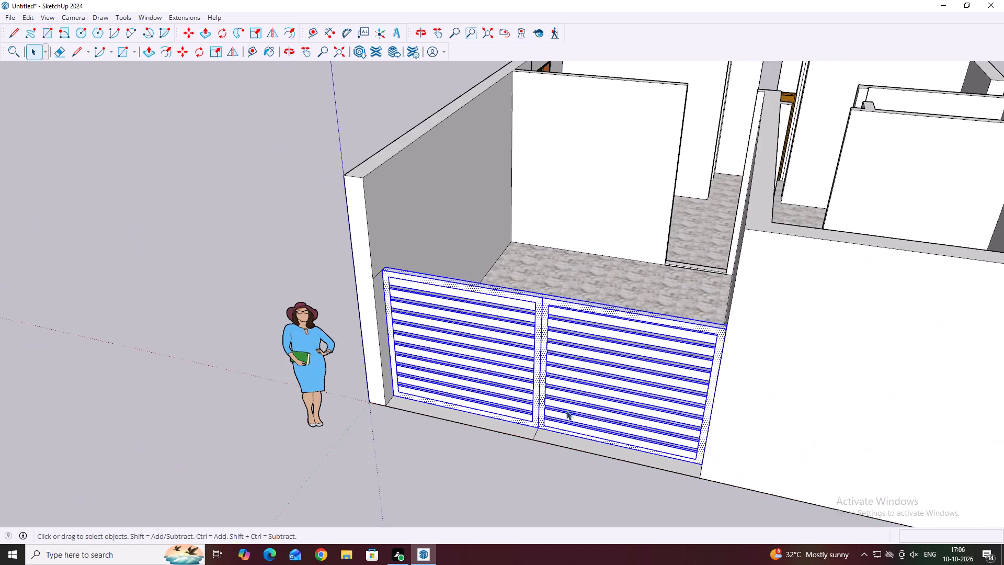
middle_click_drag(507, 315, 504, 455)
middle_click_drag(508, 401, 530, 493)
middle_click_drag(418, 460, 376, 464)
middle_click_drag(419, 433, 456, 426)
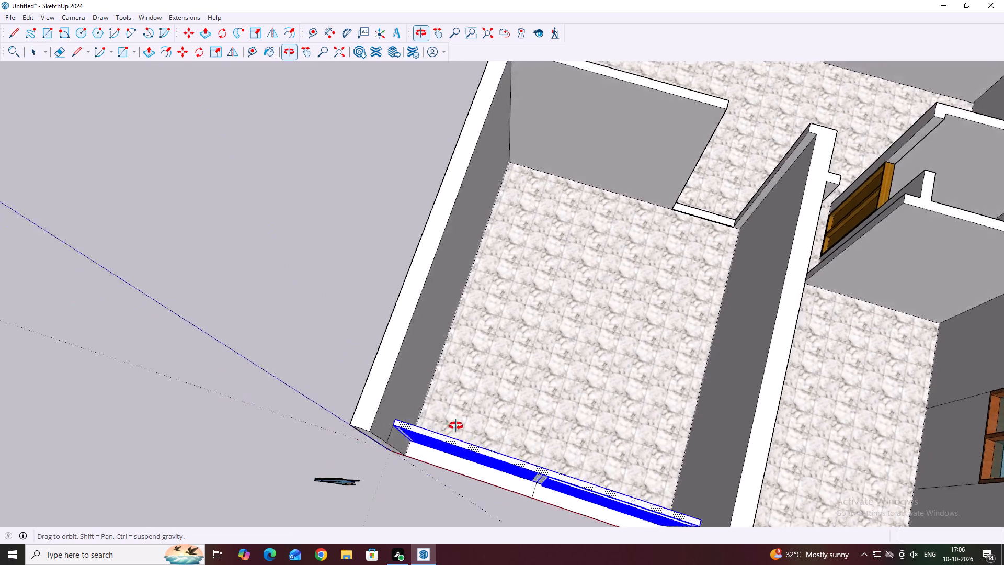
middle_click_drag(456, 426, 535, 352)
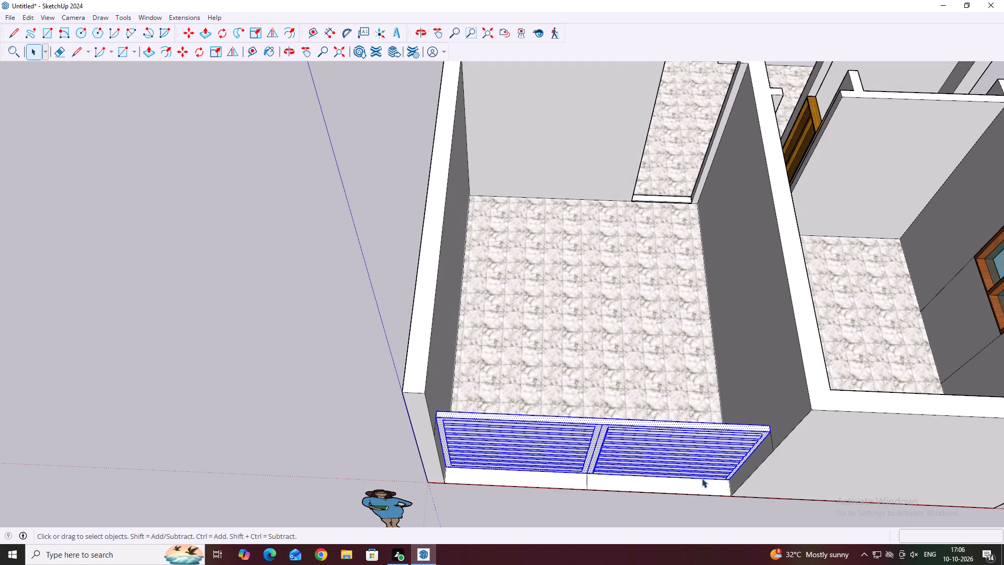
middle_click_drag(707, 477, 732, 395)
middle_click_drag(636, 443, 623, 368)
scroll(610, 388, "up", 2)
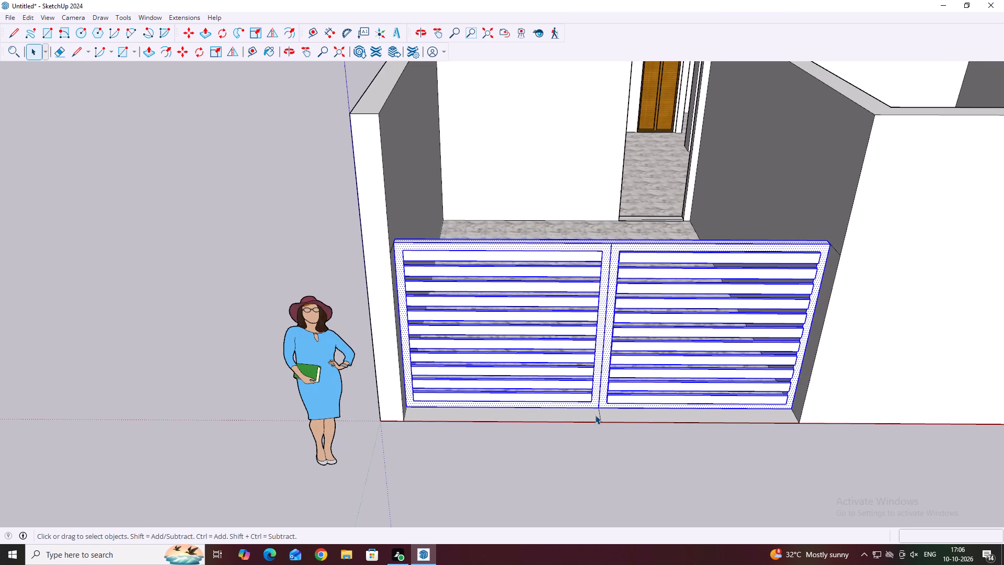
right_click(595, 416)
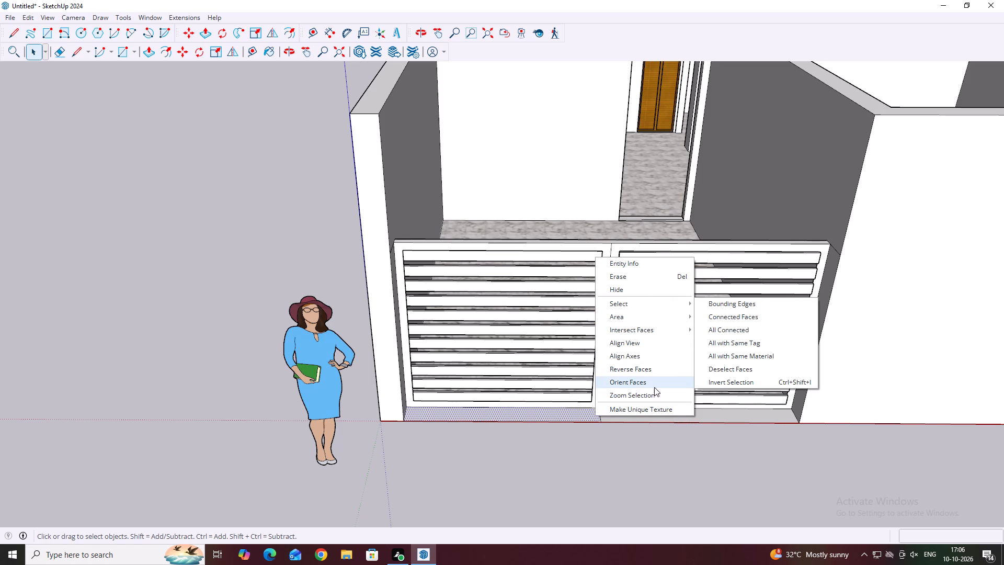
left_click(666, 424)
Clear the selection and examine the two strip panels from the front near ground level.
scroll(709, 374, "up", 1)
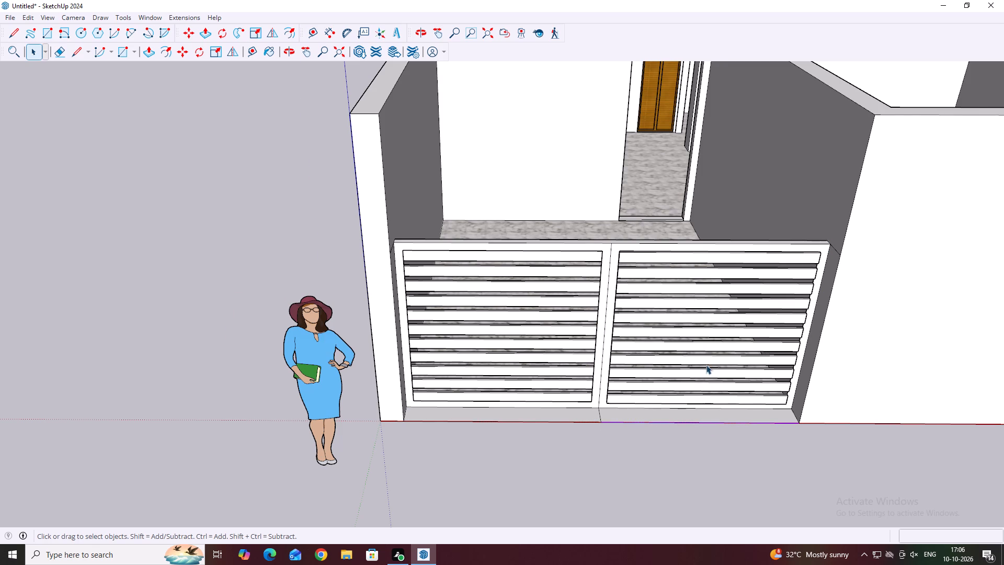
scroll(706, 365, "up", 1)
scroll(622, 290, "down", 8)
middle_click_drag(579, 298, 531, 212)
scroll(470, 186, "up", 4)
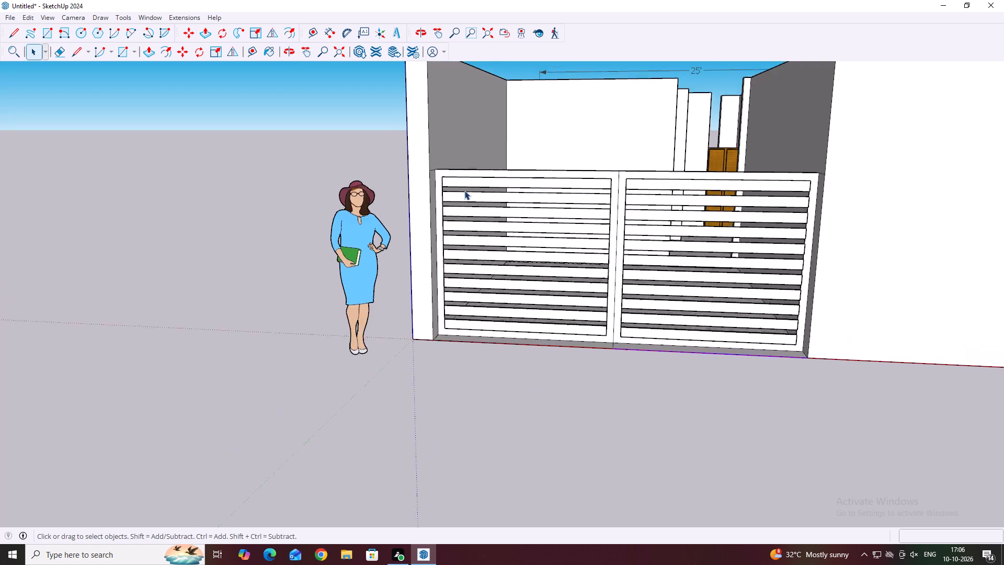
scroll(464, 190, "up", 1)
left_click(573, 379)
middle_click_drag(648, 171, 654, 211)
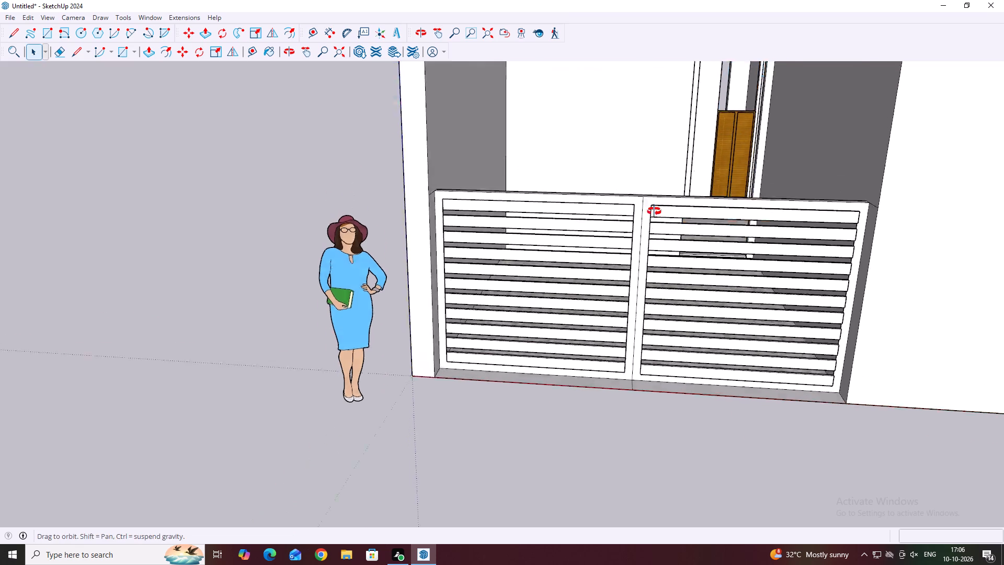
middle_click_drag(654, 211, 656, 263)
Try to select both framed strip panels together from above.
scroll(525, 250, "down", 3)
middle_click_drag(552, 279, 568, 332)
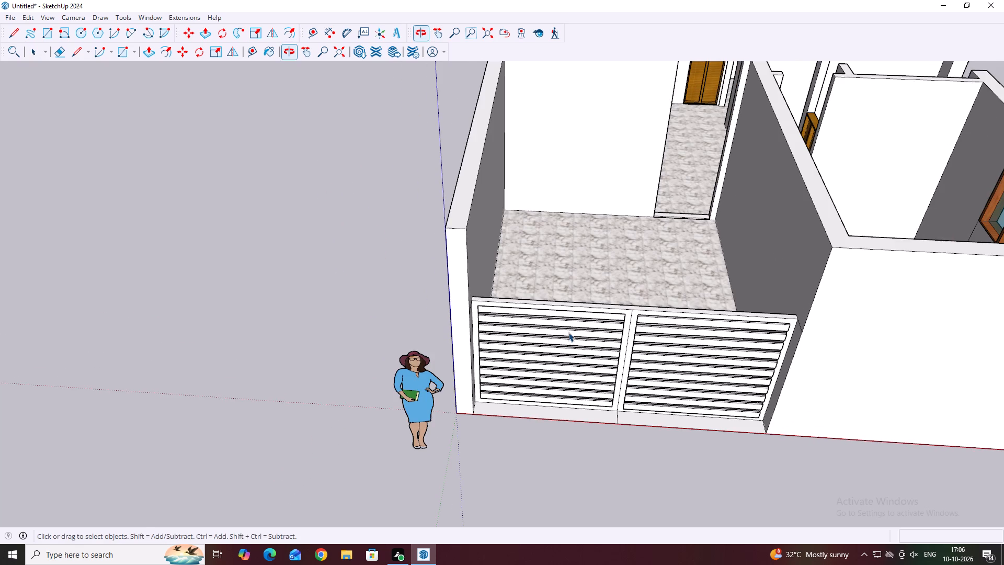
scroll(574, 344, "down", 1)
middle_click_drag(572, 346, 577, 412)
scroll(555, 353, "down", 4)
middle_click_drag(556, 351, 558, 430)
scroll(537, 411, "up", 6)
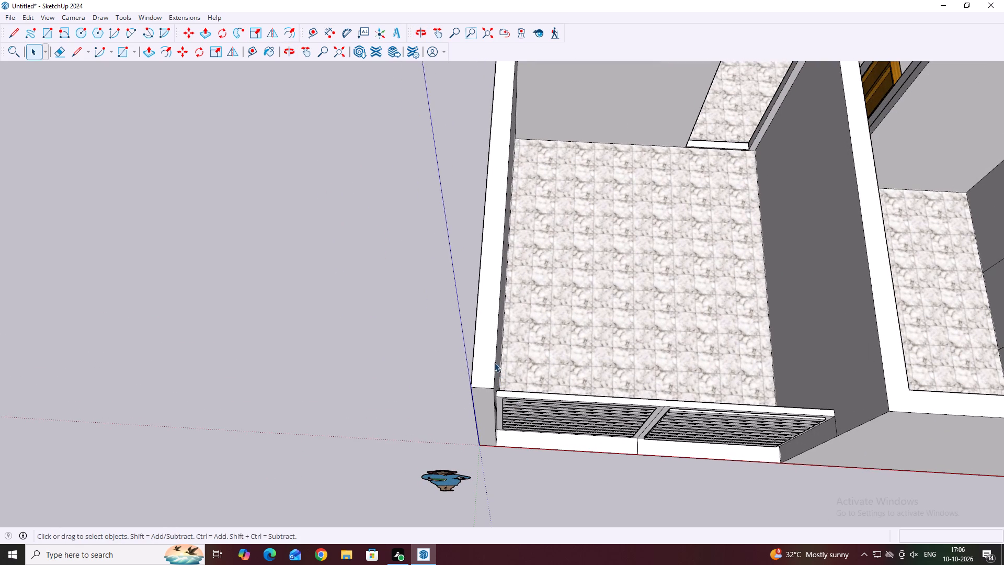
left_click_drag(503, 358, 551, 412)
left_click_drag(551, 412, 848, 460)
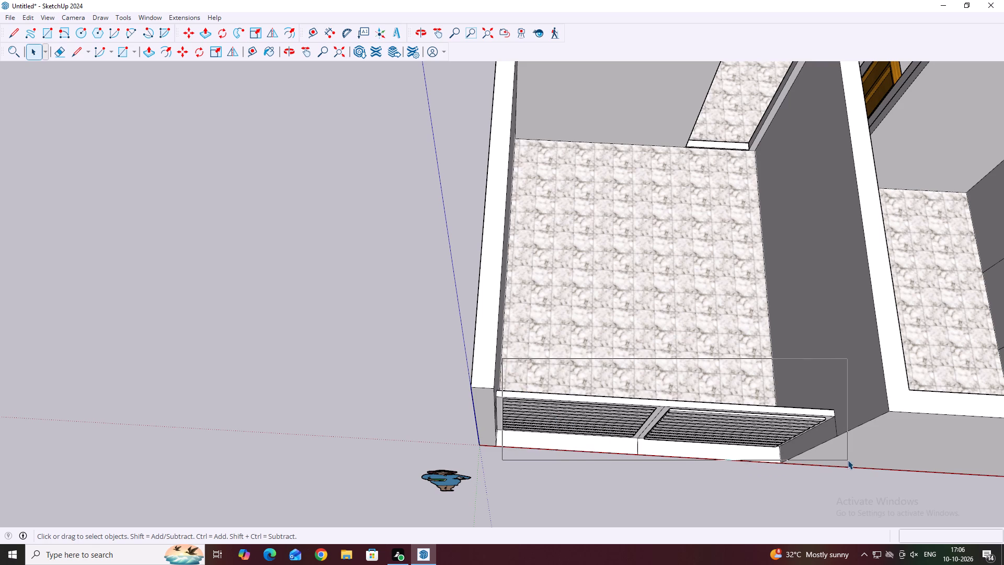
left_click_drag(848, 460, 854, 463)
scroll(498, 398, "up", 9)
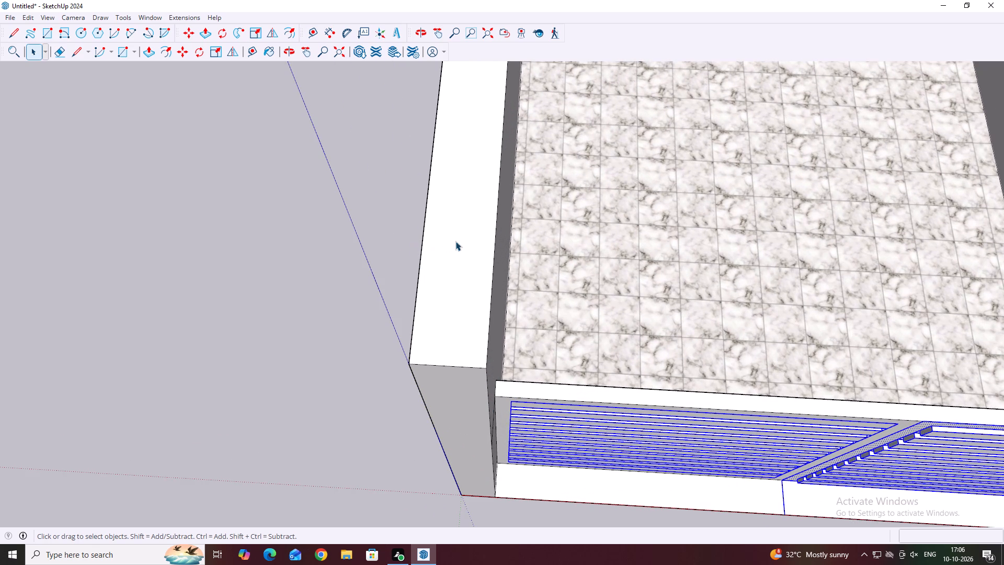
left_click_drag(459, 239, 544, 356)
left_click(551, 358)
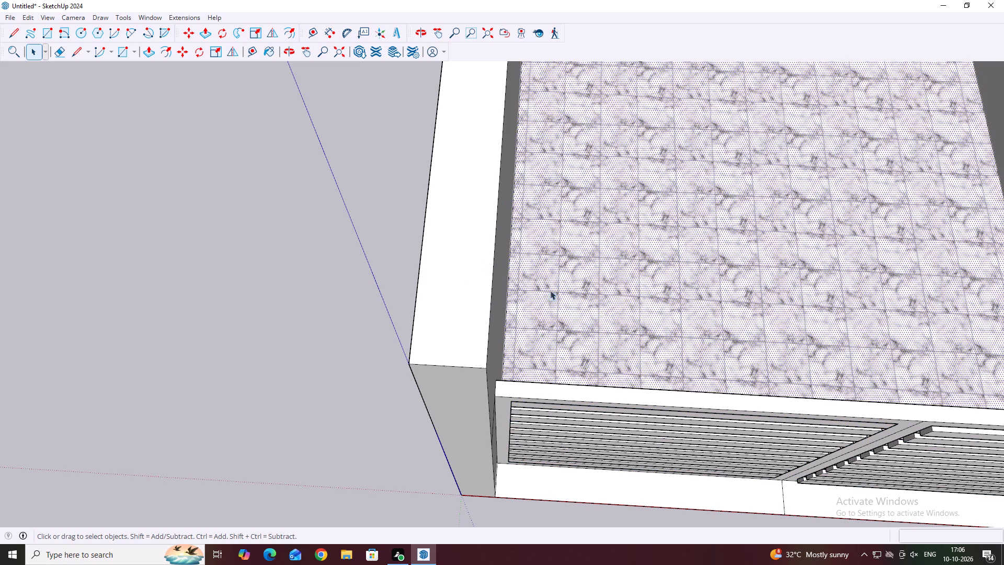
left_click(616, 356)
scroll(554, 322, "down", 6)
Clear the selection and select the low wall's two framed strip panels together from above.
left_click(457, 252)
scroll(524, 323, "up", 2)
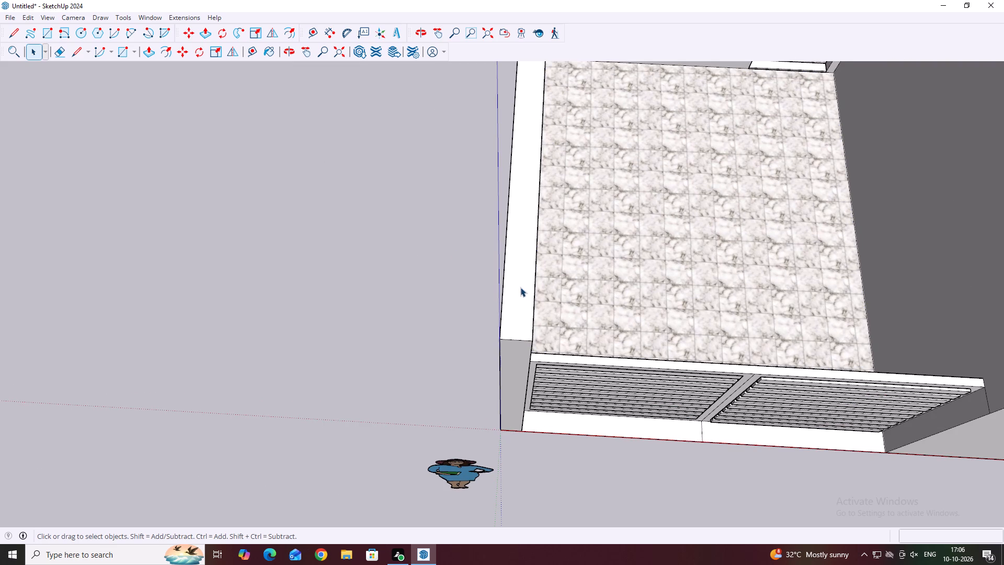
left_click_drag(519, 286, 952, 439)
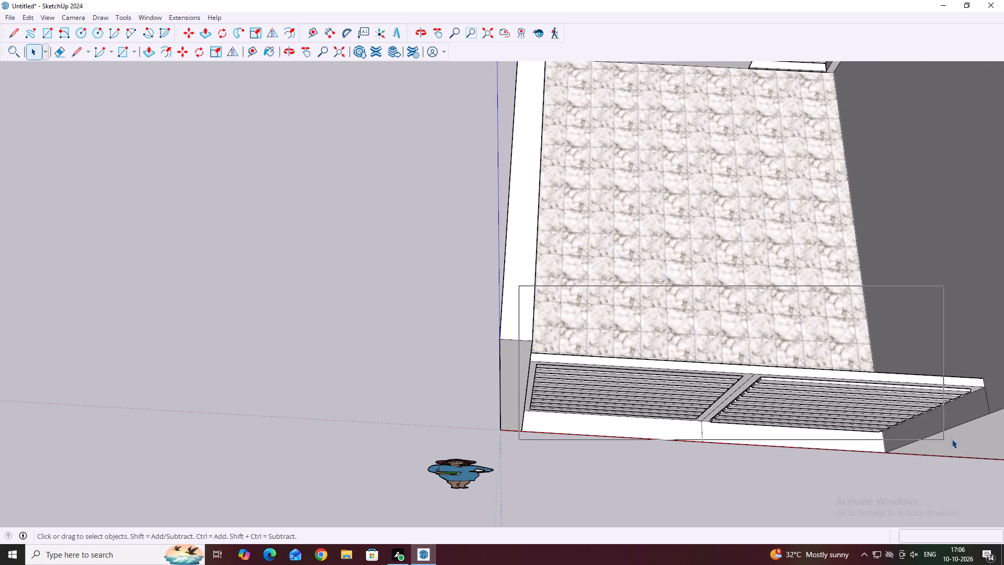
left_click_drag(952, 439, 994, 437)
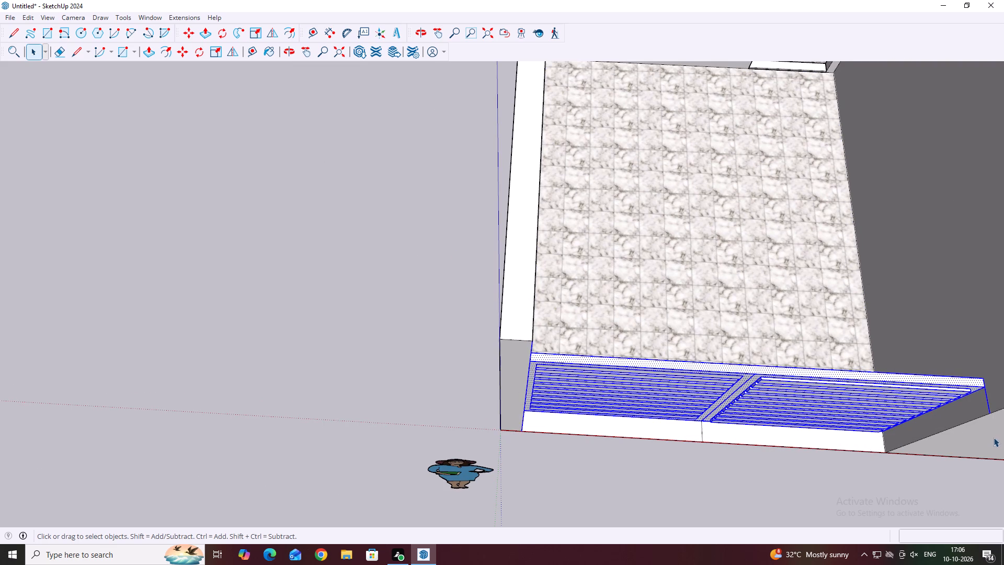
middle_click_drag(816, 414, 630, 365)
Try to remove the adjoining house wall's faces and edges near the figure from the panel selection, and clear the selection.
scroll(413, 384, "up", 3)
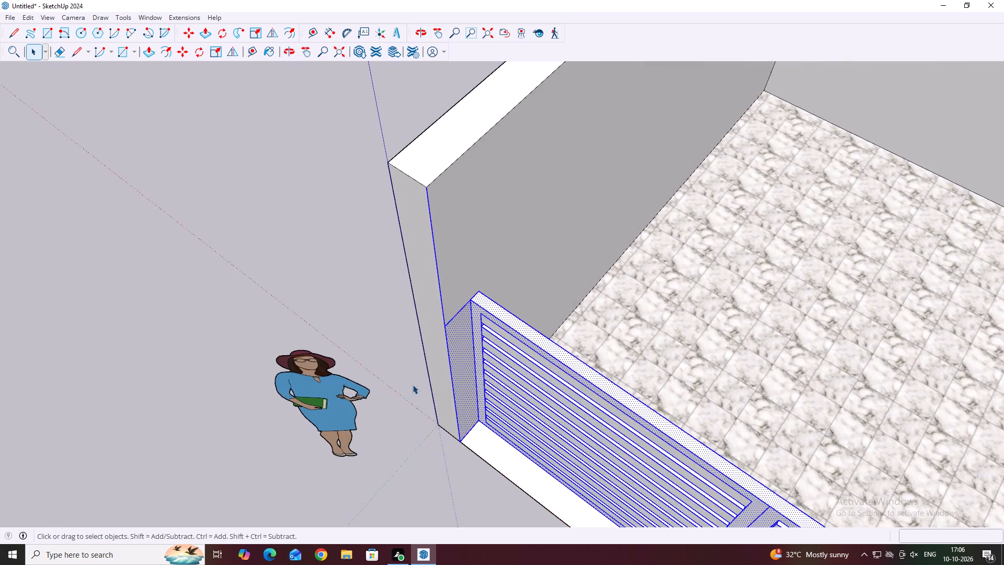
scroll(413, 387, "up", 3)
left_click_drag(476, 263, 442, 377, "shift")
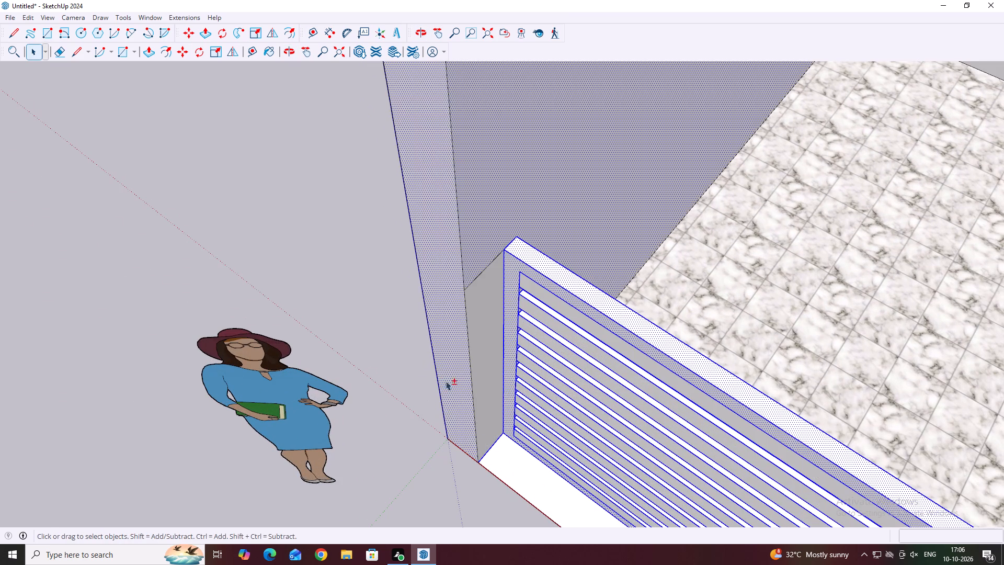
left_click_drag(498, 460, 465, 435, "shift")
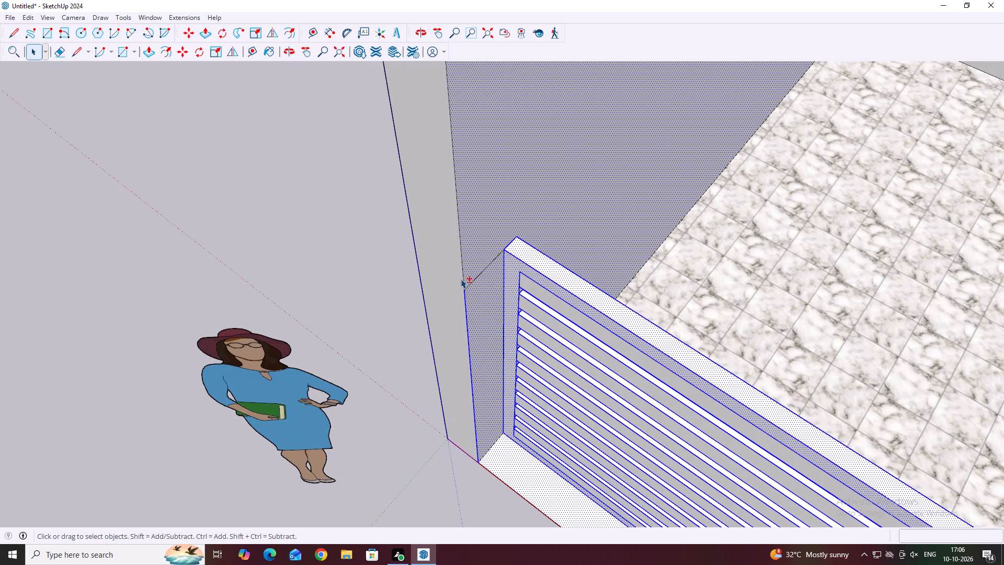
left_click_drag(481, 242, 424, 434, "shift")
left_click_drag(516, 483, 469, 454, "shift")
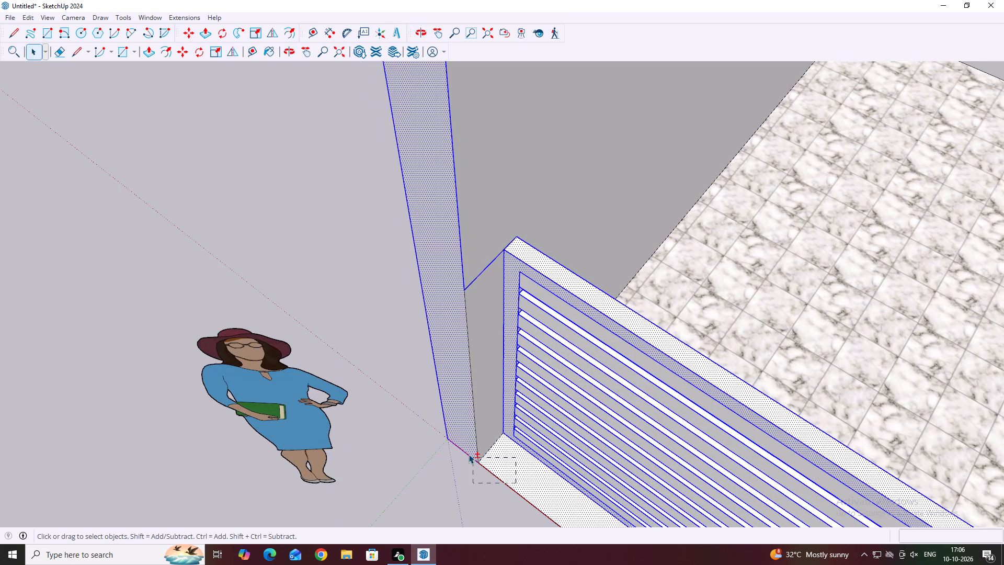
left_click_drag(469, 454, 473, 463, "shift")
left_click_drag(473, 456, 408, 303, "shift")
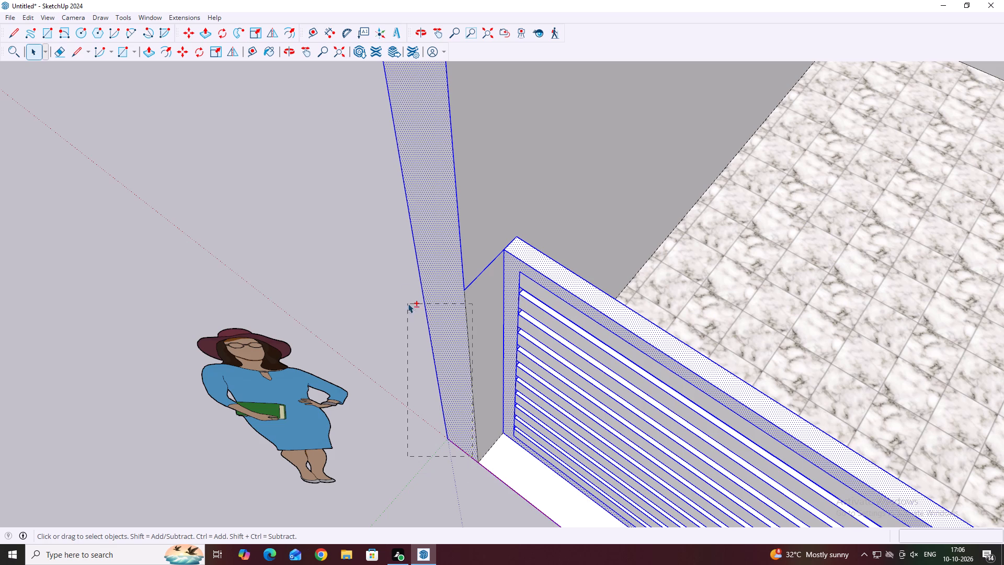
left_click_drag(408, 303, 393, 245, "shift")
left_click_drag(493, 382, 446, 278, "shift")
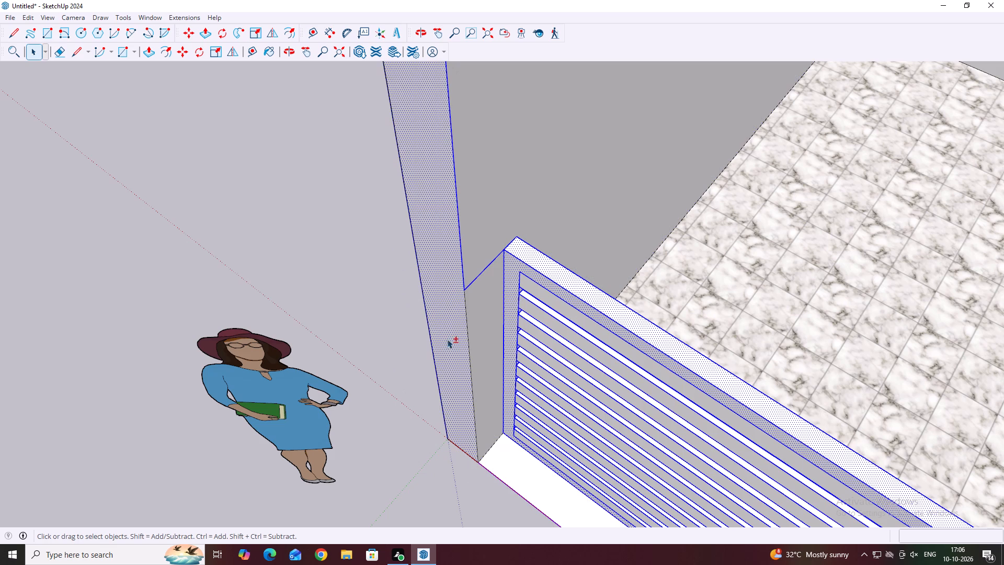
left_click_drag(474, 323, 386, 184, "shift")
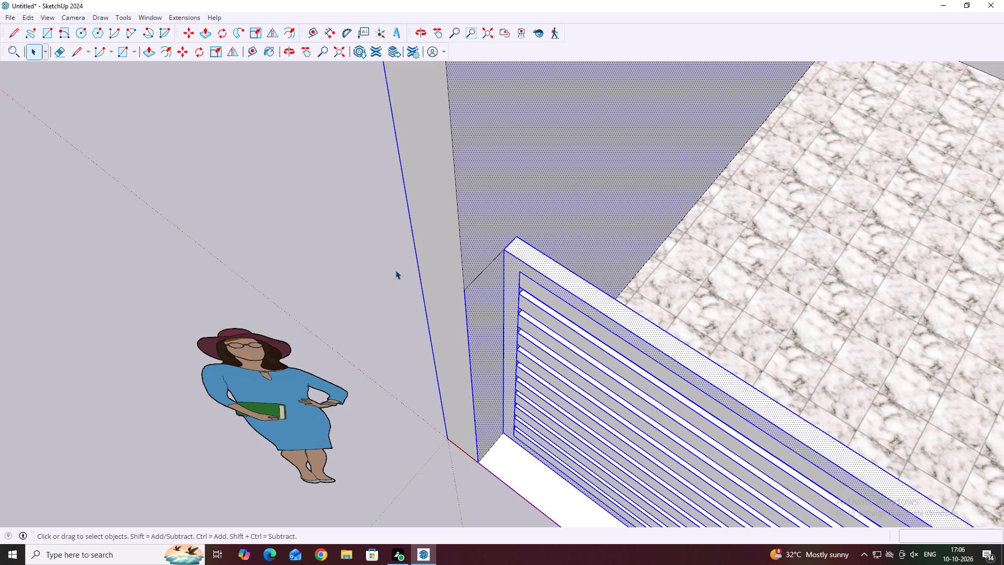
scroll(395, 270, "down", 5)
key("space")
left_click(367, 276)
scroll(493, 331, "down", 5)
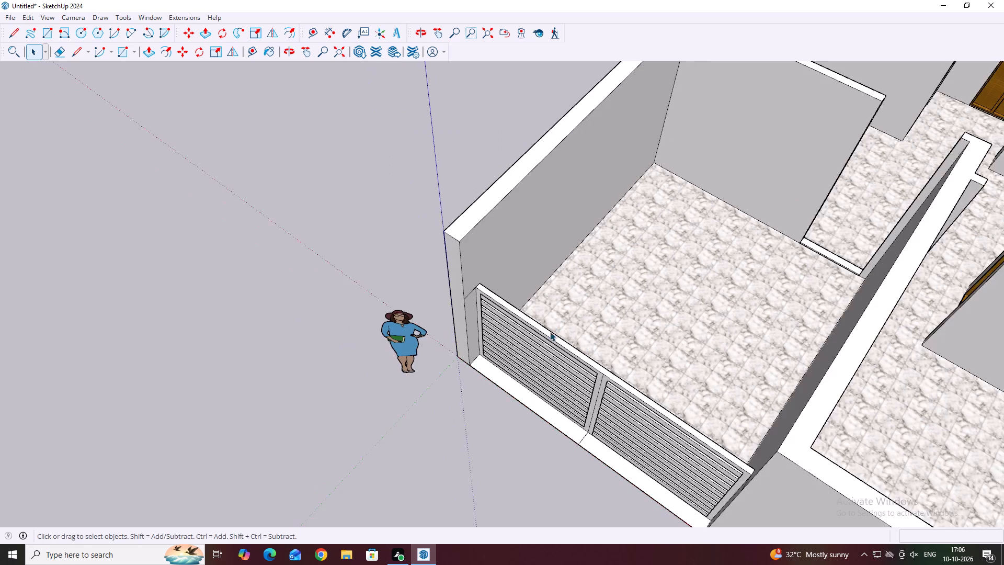
Undo the horizontal strip copies and the strip's thickness, back to one flat strip outline at the top of one panel.
middle_click_drag(540, 354, 683, 300)
scroll(677, 340, "up", 3)
middle_click_drag(687, 359, 747, 281)
scroll(713, 309, "up", 3)
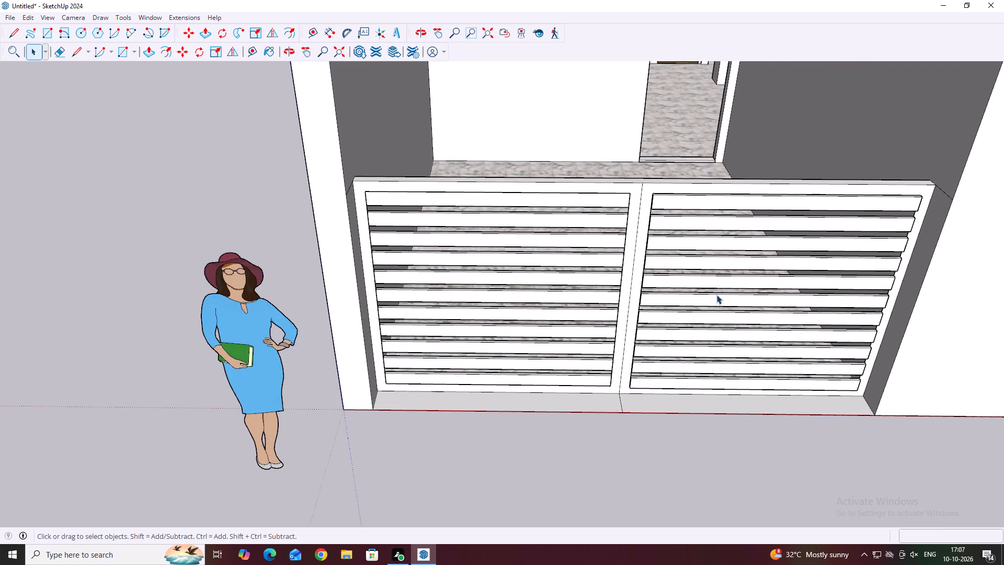
key("ctrl+z")
key("ctrl+z")
key("ctrl+z")
key("ctrl+z")
key("ctrl+z")
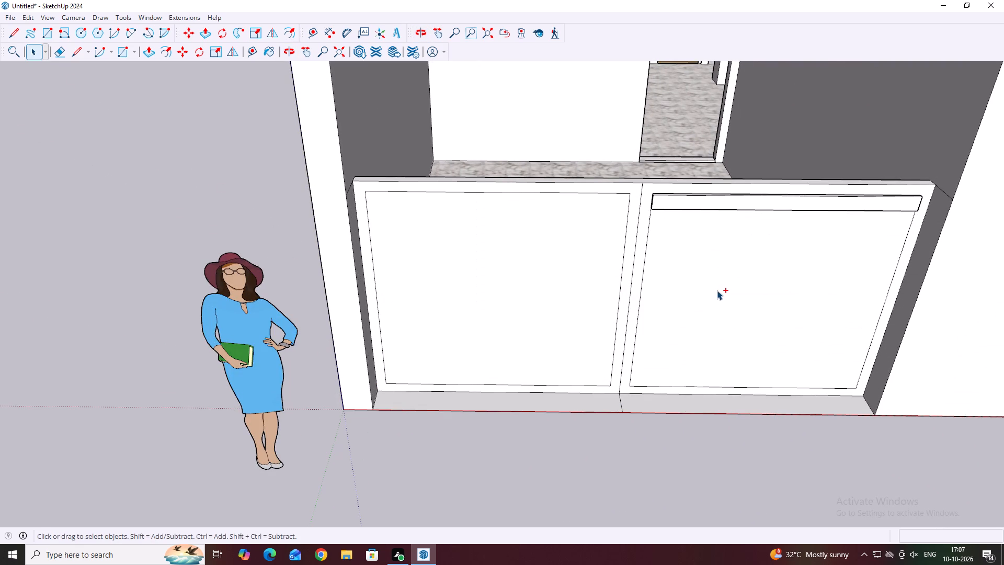
key("ctrl+z")
key("ctrl+z")
key("ctrl+z")
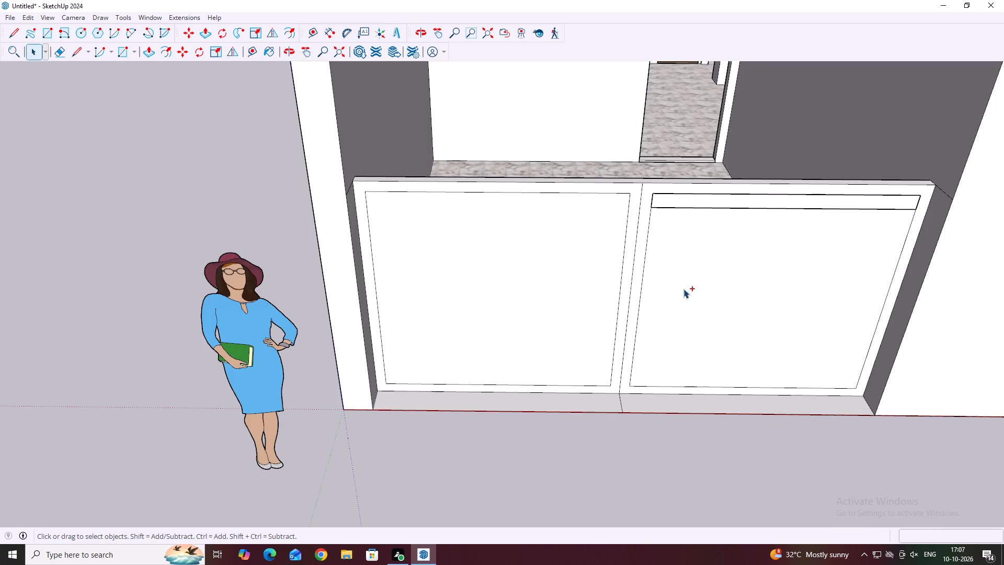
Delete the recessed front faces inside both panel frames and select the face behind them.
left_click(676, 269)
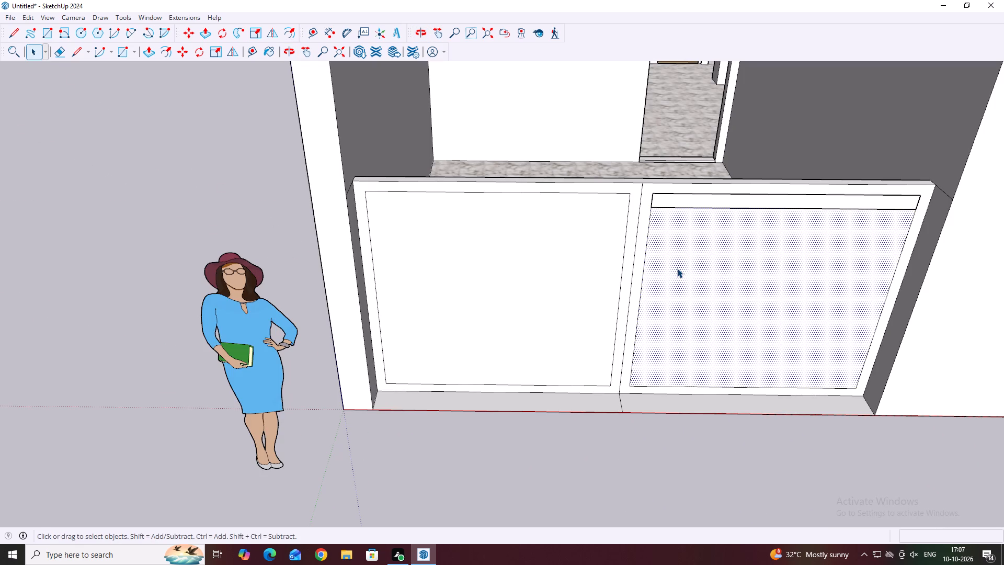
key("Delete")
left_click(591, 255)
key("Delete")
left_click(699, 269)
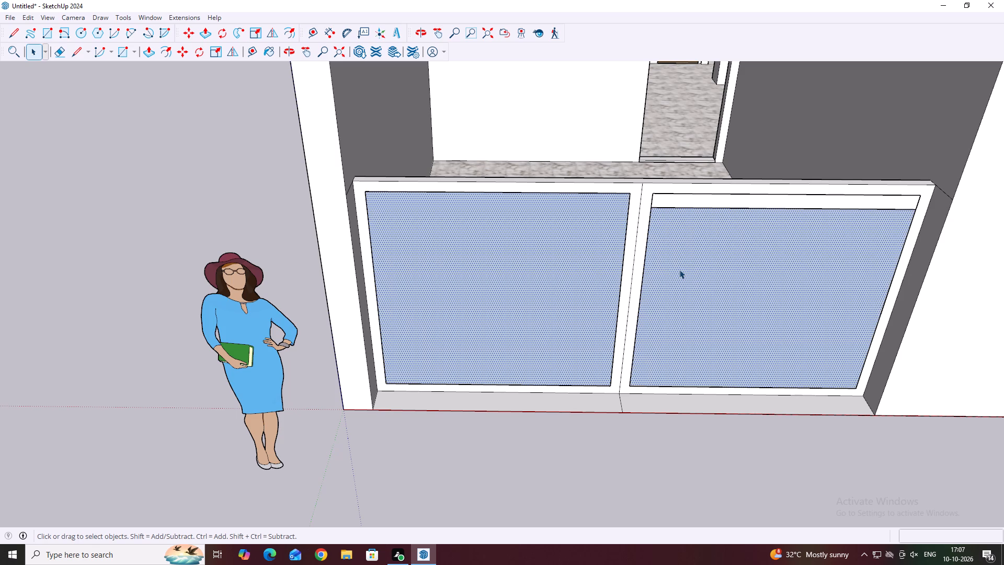
Undo the face deletions, the panel frames, the dividing line and the low wall, back to the flat threshold strip.
key("ctrl+z")
key("ctrl+z")
key("ctrl+z")
key("ctrl+z")
key("ctrl+z")
key("ctrl+z")
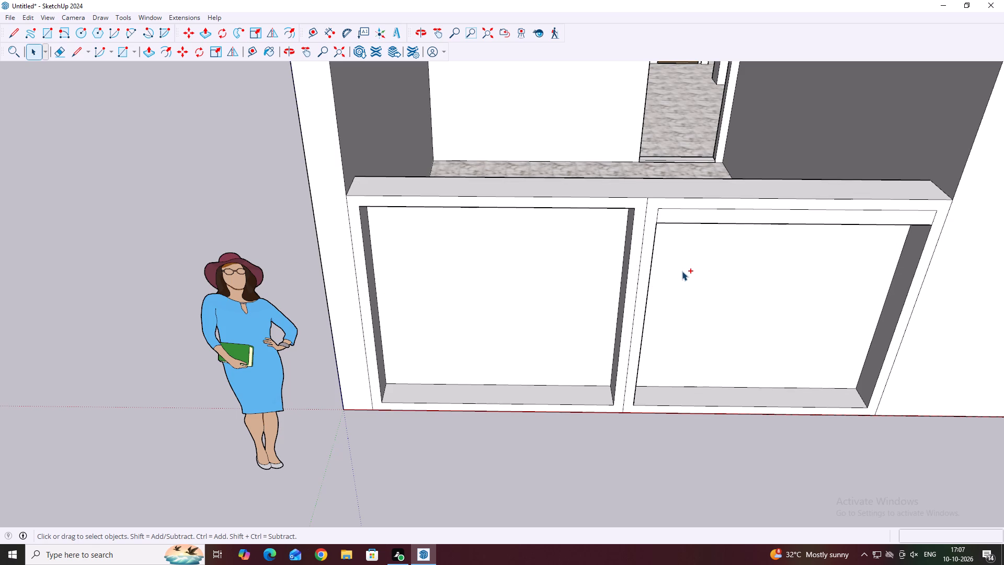
key("ctrl+z")
key("ctrl+z")
key("ctrl+z")
key("ctrl+z")
key("ctrl+z")
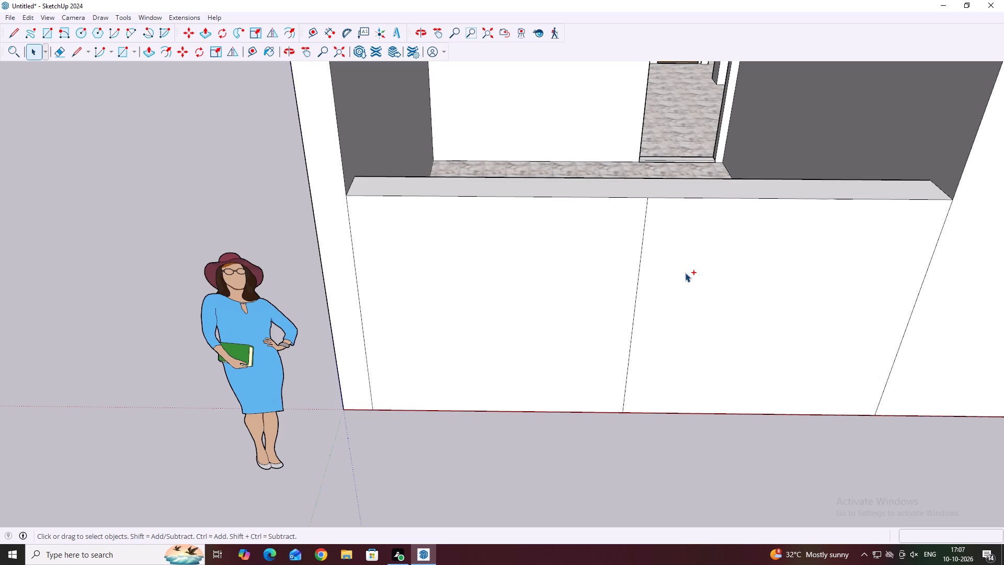
key("ctrl+z")
key("ctrl+z")
Make a group from the flat threshold strip and its edges at the house's open end.
scroll(374, 398, "up", 4)
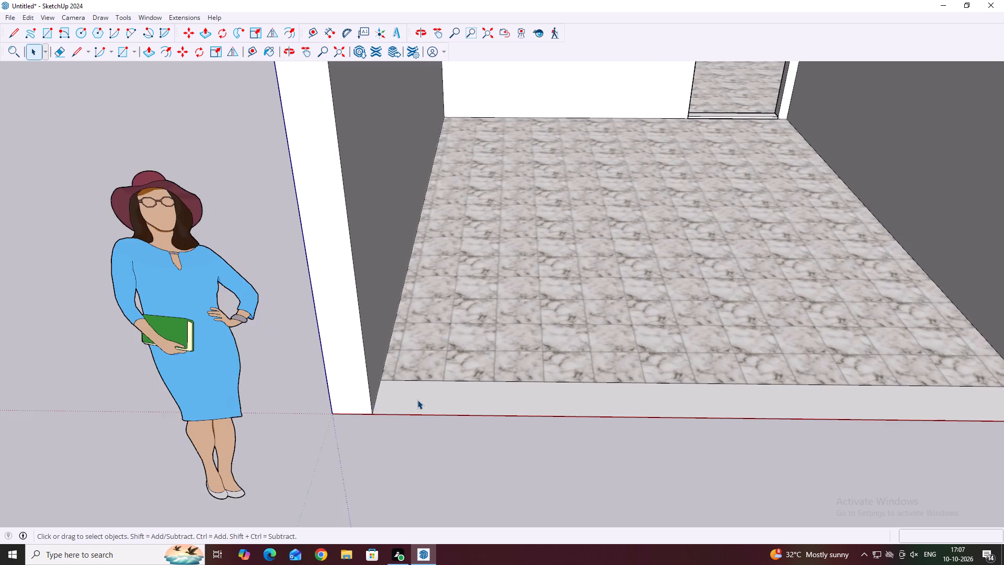
scroll(417, 400, "up", 3)
left_click(416, 399)
scroll(415, 395, "down", 14)
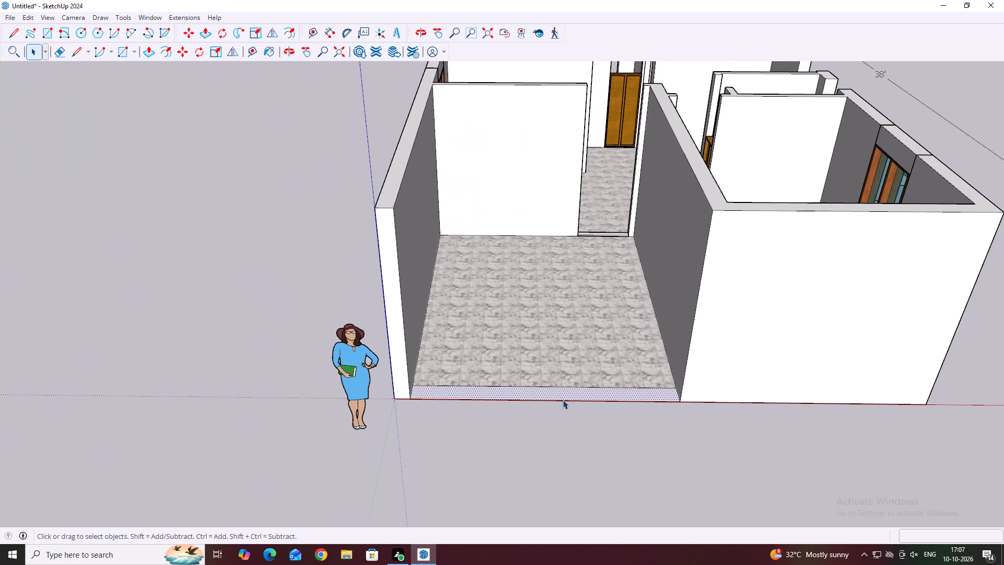
double_click(562, 393)
right_click(562, 393)
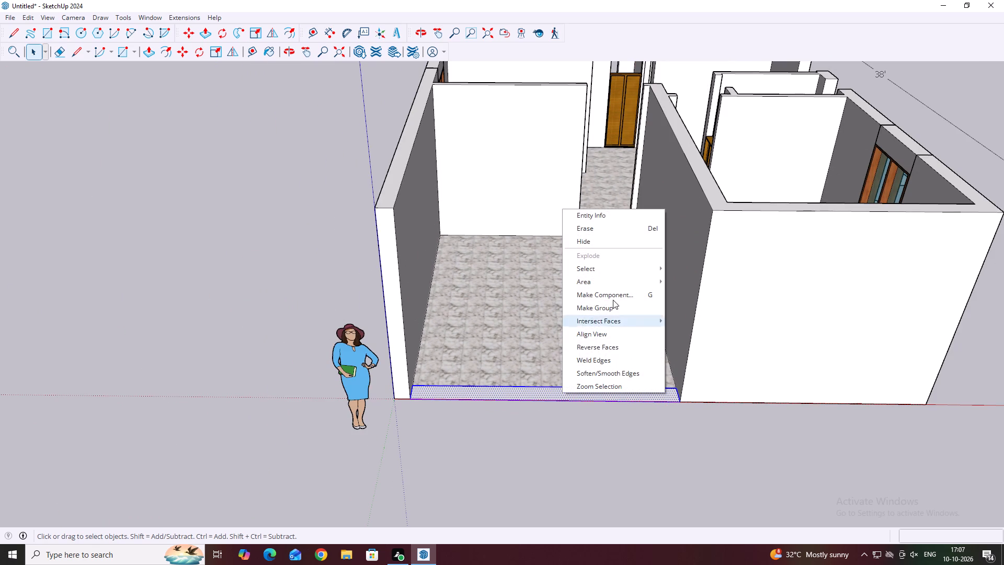
left_click(613, 310)
Open the threshold strip's group for editing and extrude its face up 6' with Push/Pull.
scroll(575, 398, "up", 2)
left_click(572, 393)
left_click(576, 394)
left_click(576, 394)
left_click(579, 387)
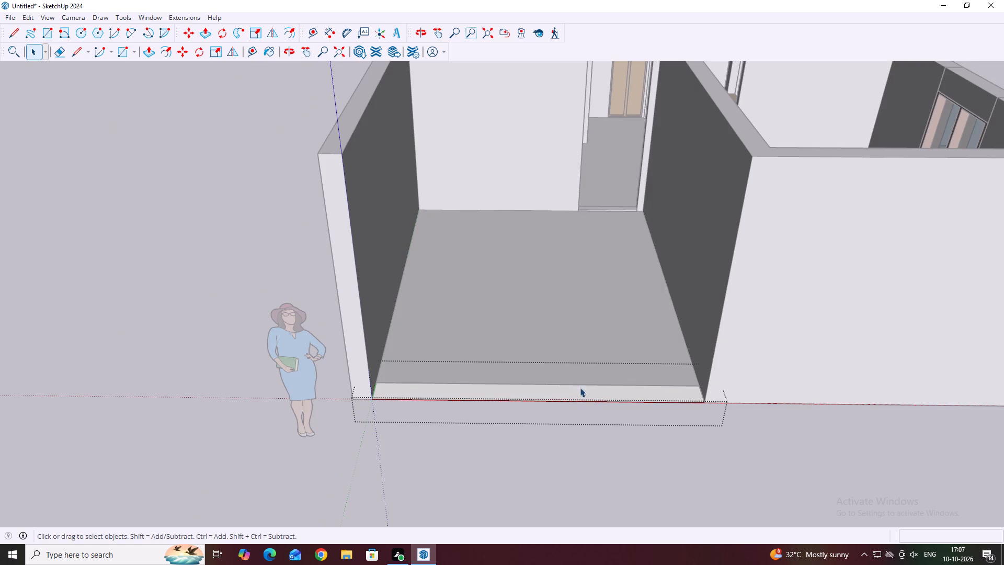
left_click(580, 392)
scroll(584, 394, "up", 2)
left_click(590, 392)
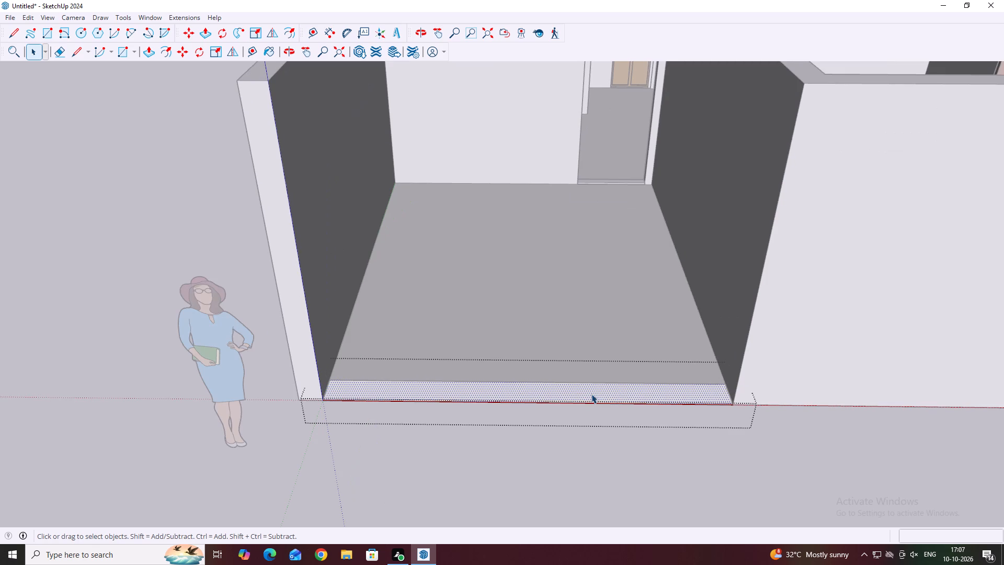
key("p")
left_click(618, 386)
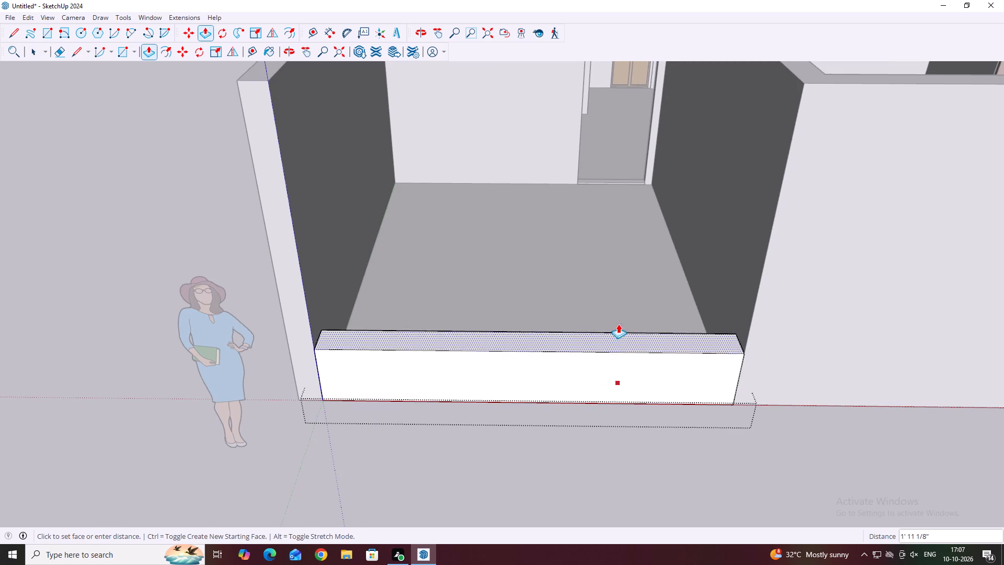
scroll(623, 257, "down", 6)
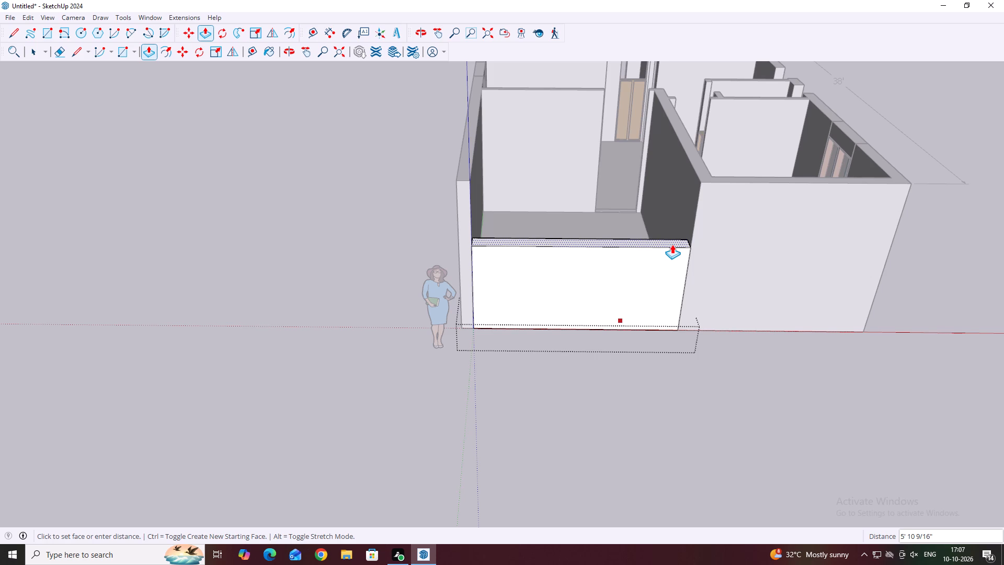
key("5")
key("BackSpace")
type("6'")
key("Return")
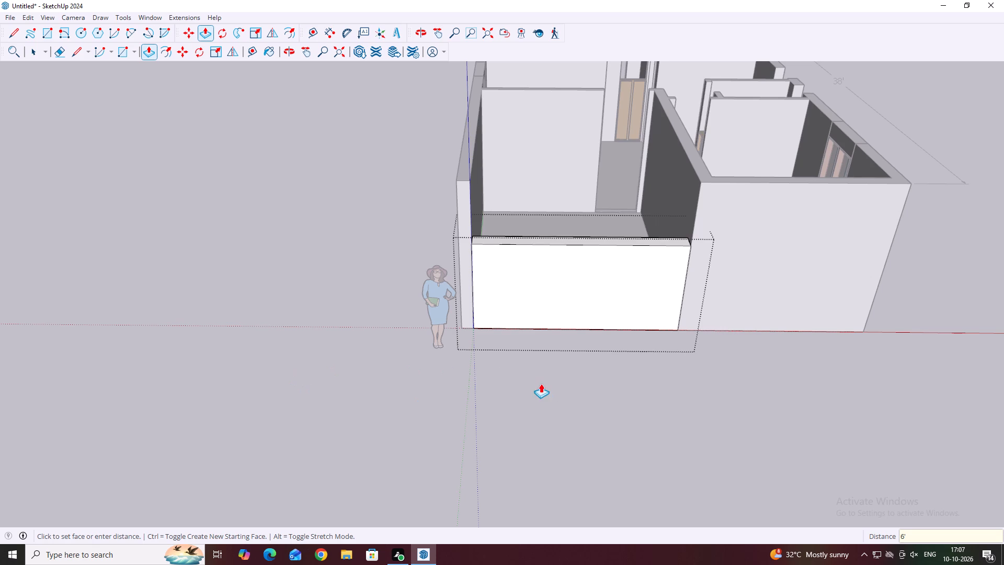
middle_click_drag(590, 412, 683, 395)
key("space")
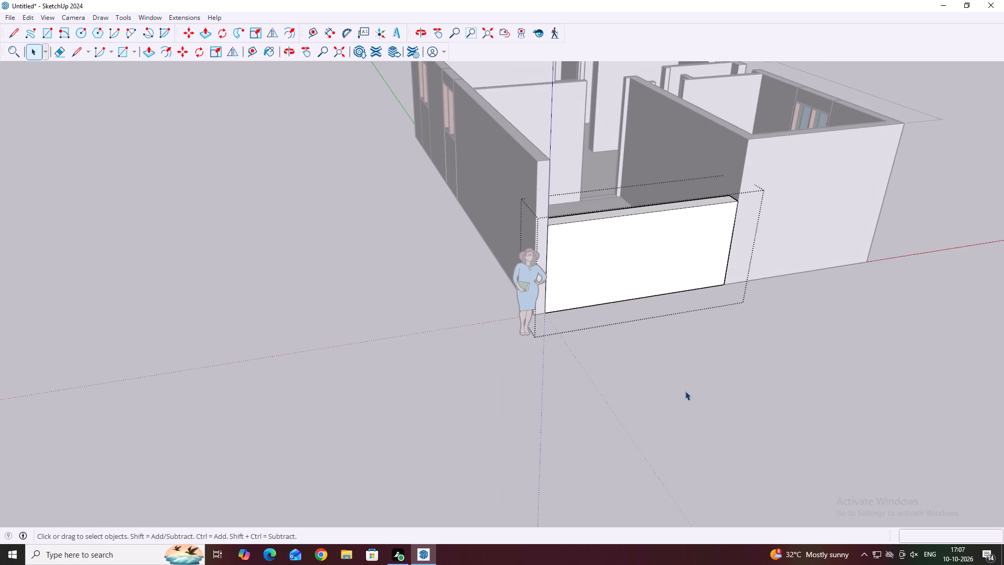
Draw a vertical 6' line down the wall's front face from its top edge's midpoint, dividing it into two halves.
middle_click_drag(663, 223, 638, 221)
scroll(645, 236, "up", 3)
middle_click_drag(703, 258, 684, 254)
scroll(687, 255, "up", 1)
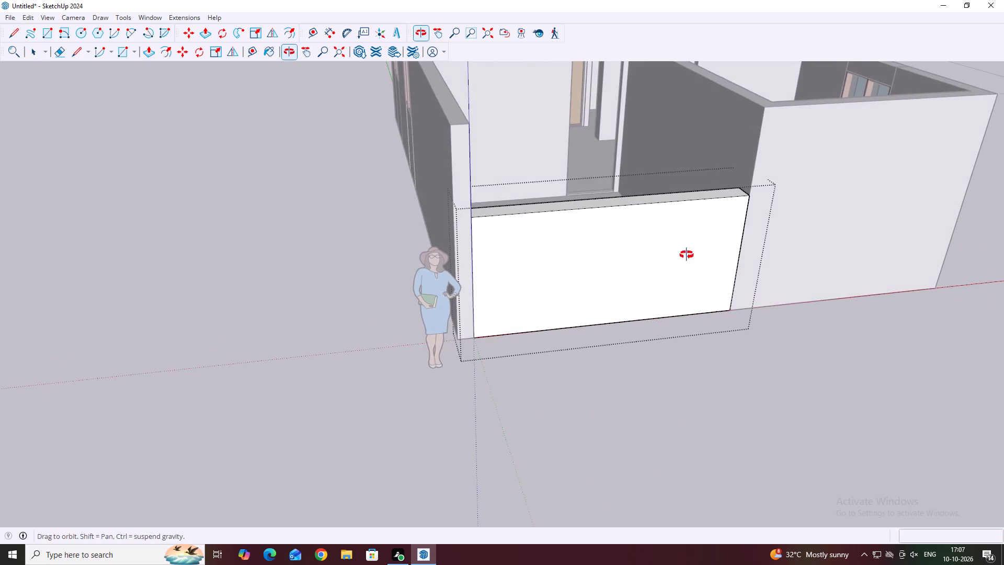
scroll(687, 255, "up", 2)
left_click(665, 259)
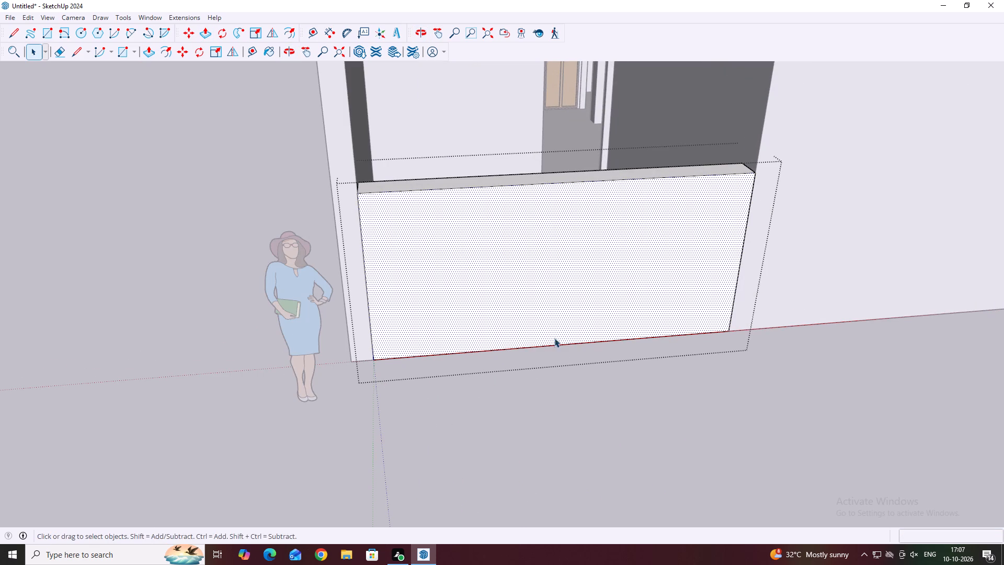
left_click(76, 51)
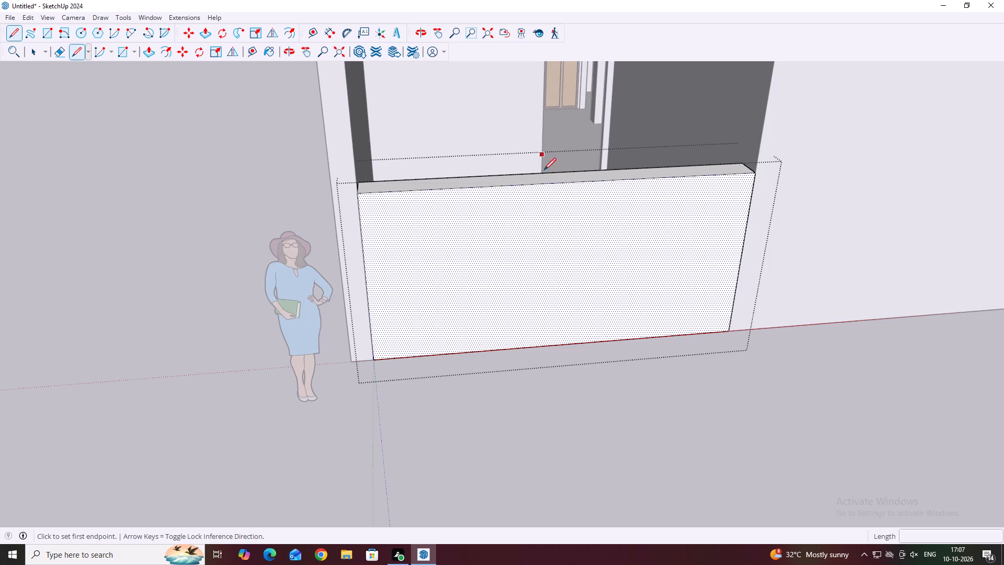
scroll(552, 189, "up", 3)
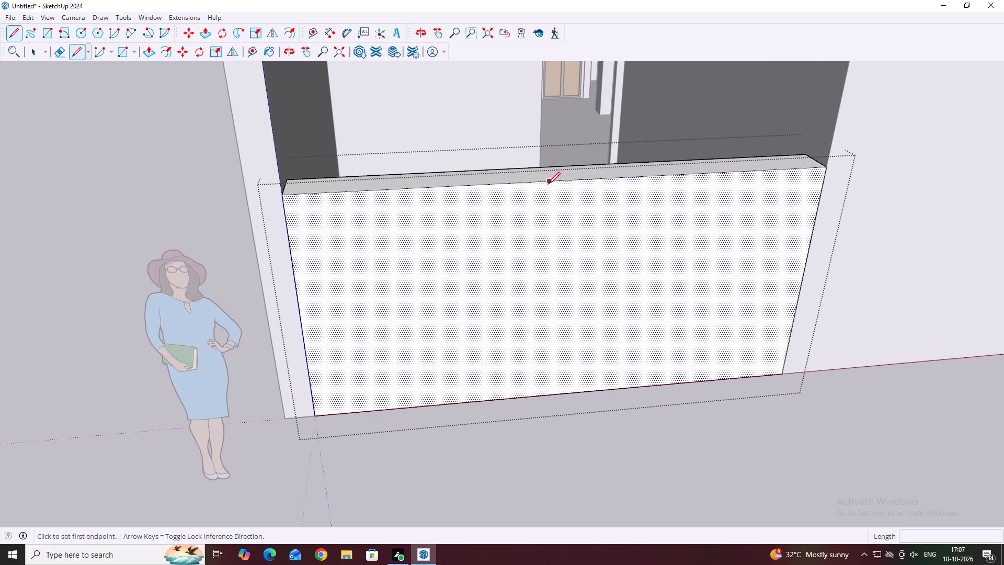
left_click(568, 180)
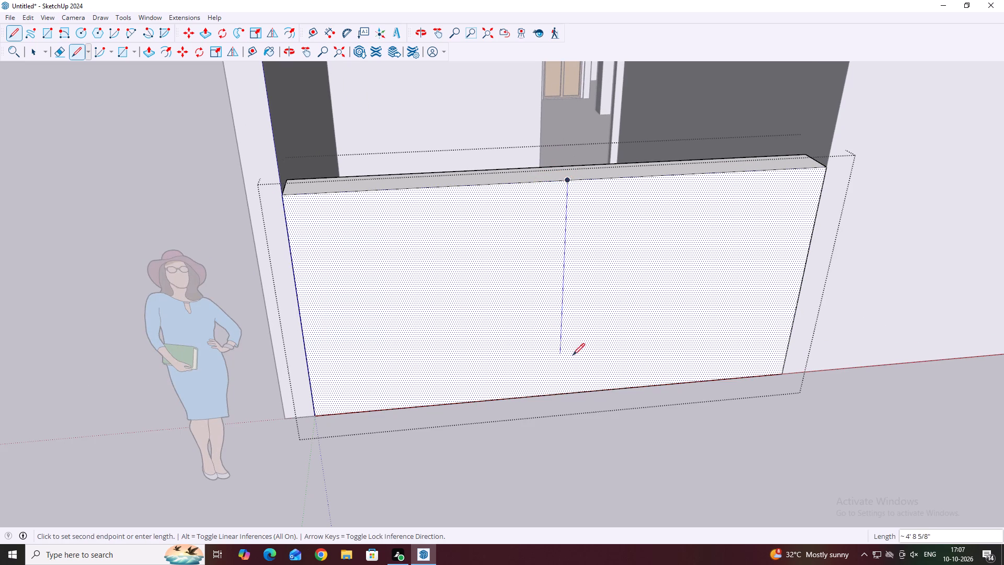
left_click(560, 393)
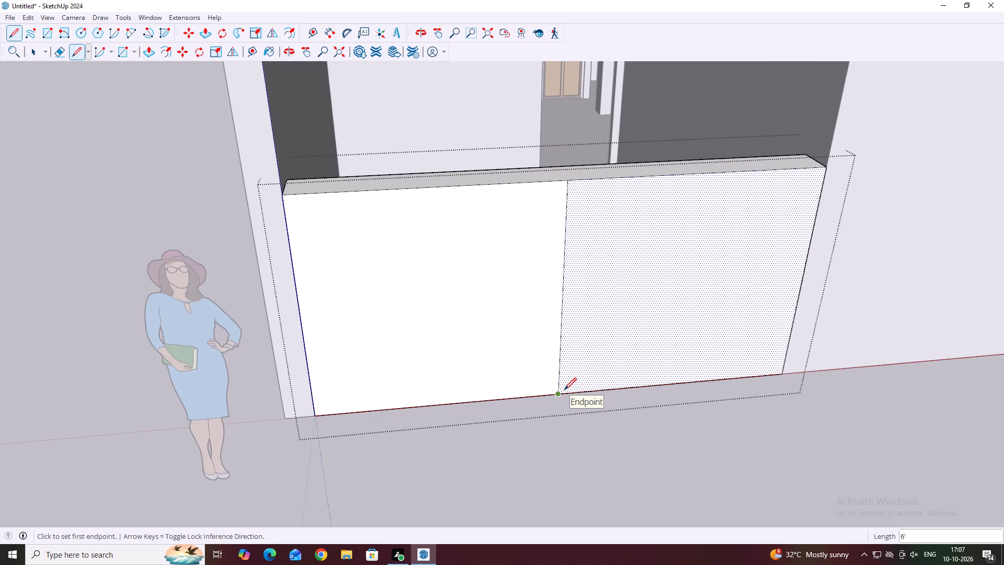
scroll(568, 387, "down", 4)
scroll(571, 386, "up", 4)
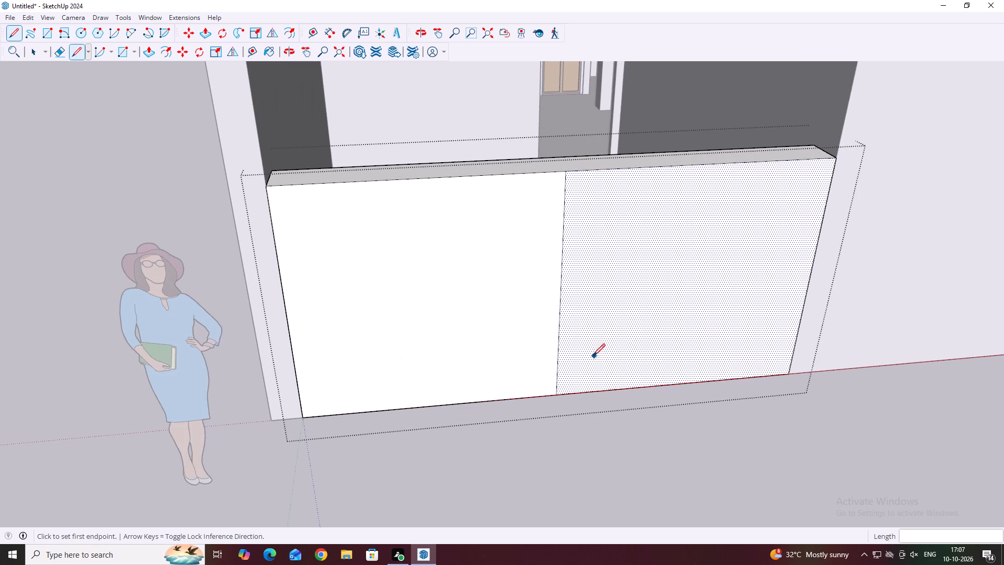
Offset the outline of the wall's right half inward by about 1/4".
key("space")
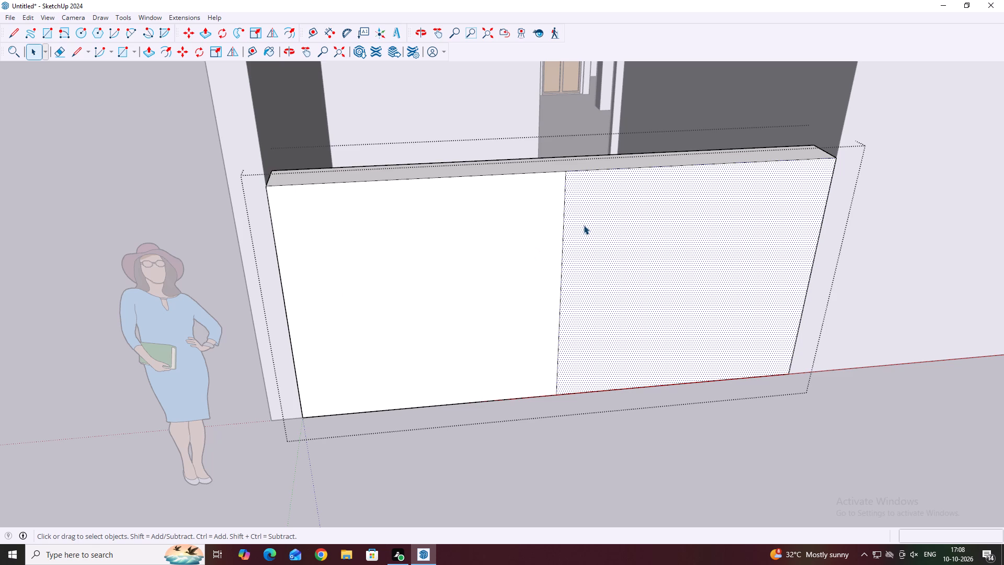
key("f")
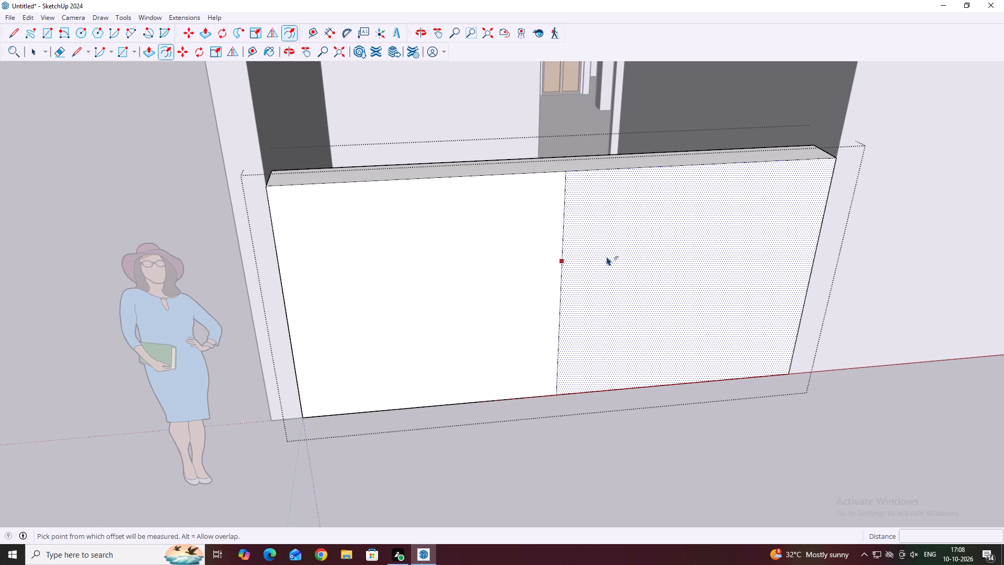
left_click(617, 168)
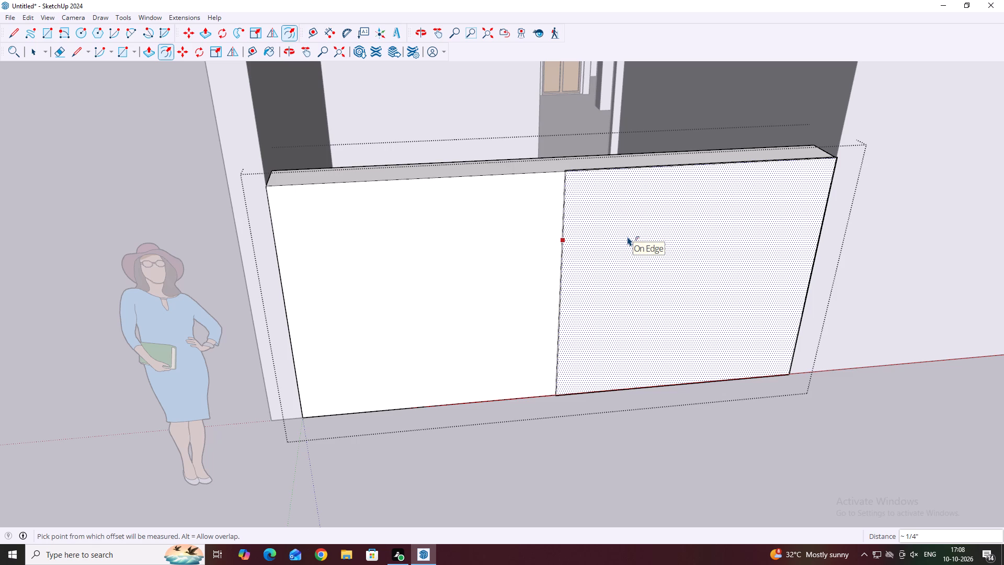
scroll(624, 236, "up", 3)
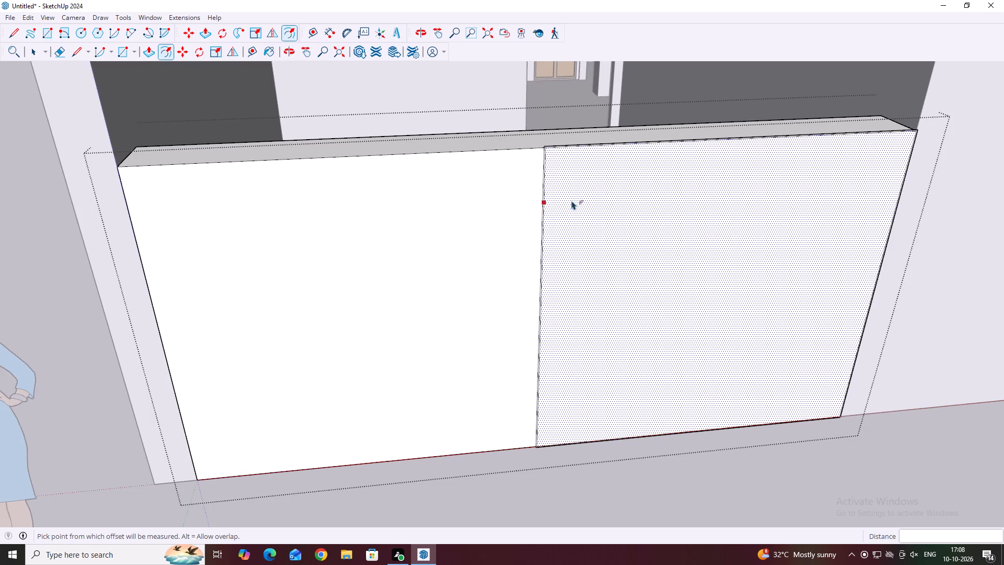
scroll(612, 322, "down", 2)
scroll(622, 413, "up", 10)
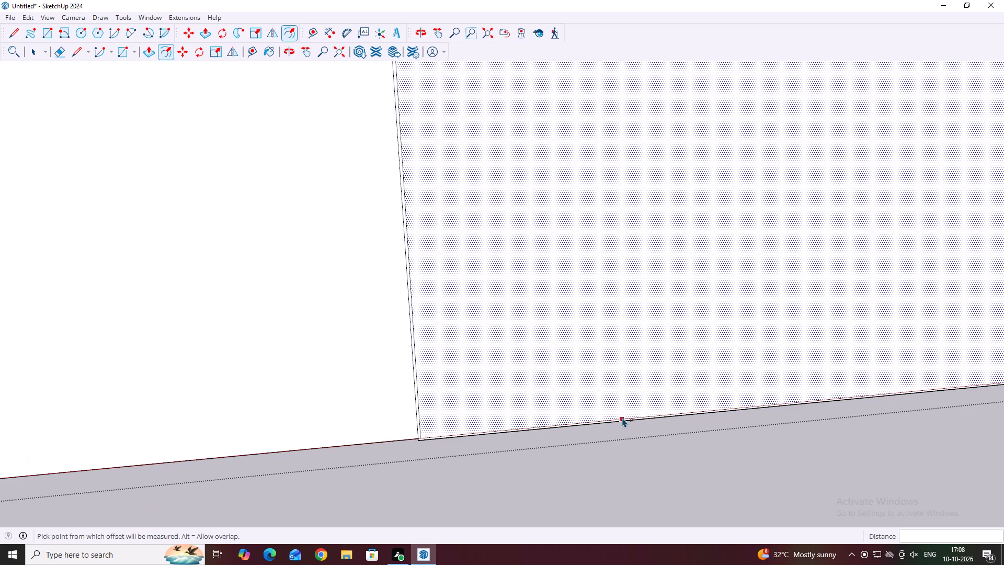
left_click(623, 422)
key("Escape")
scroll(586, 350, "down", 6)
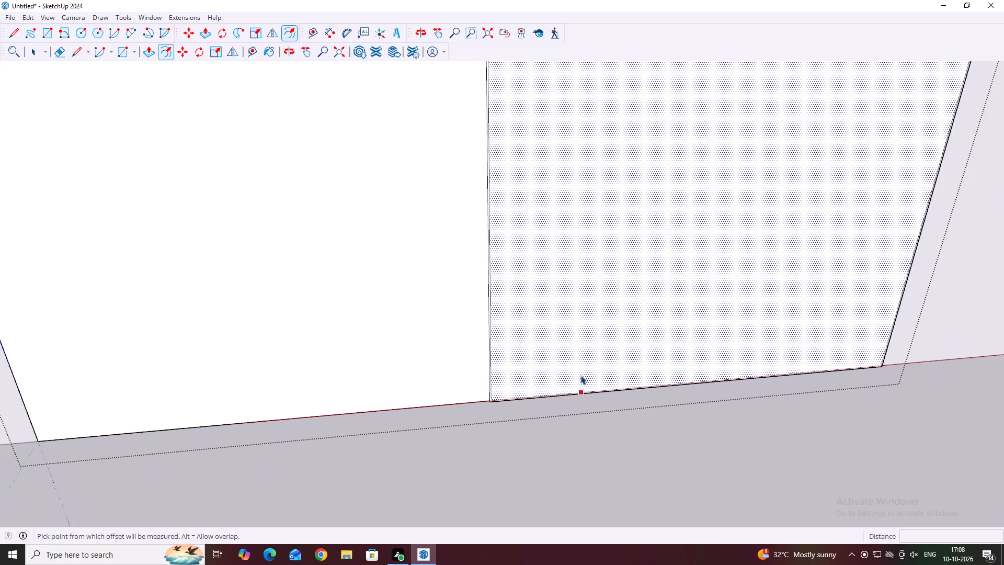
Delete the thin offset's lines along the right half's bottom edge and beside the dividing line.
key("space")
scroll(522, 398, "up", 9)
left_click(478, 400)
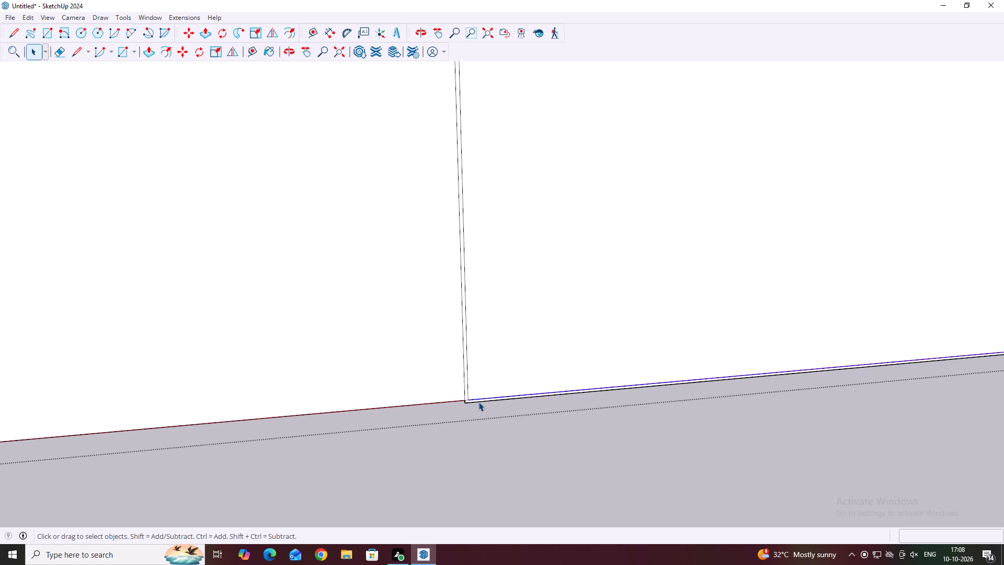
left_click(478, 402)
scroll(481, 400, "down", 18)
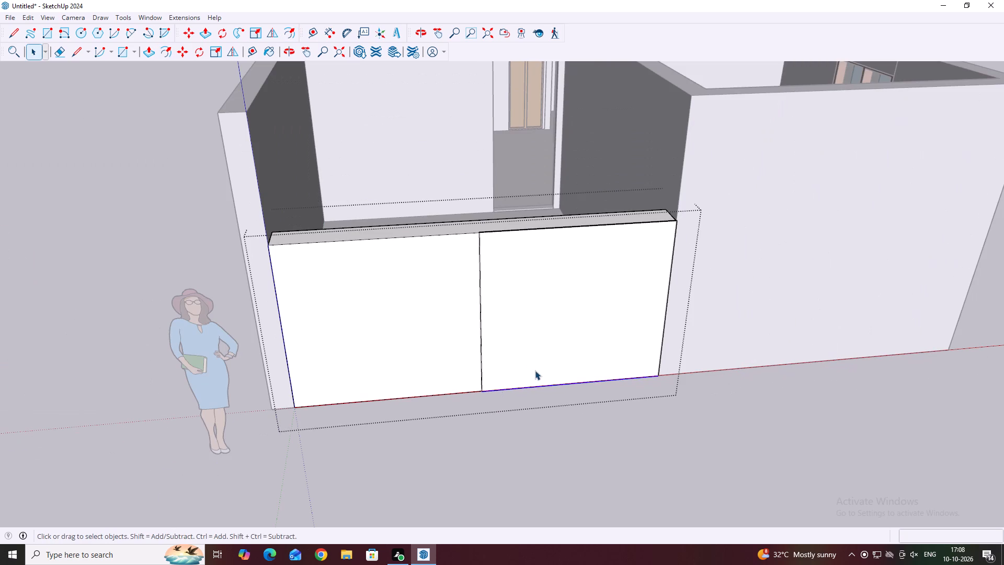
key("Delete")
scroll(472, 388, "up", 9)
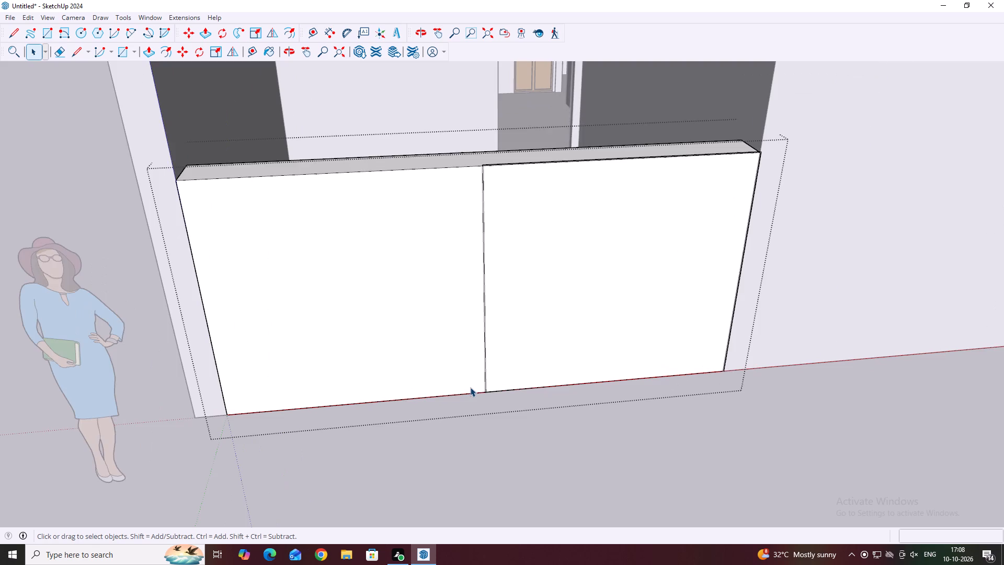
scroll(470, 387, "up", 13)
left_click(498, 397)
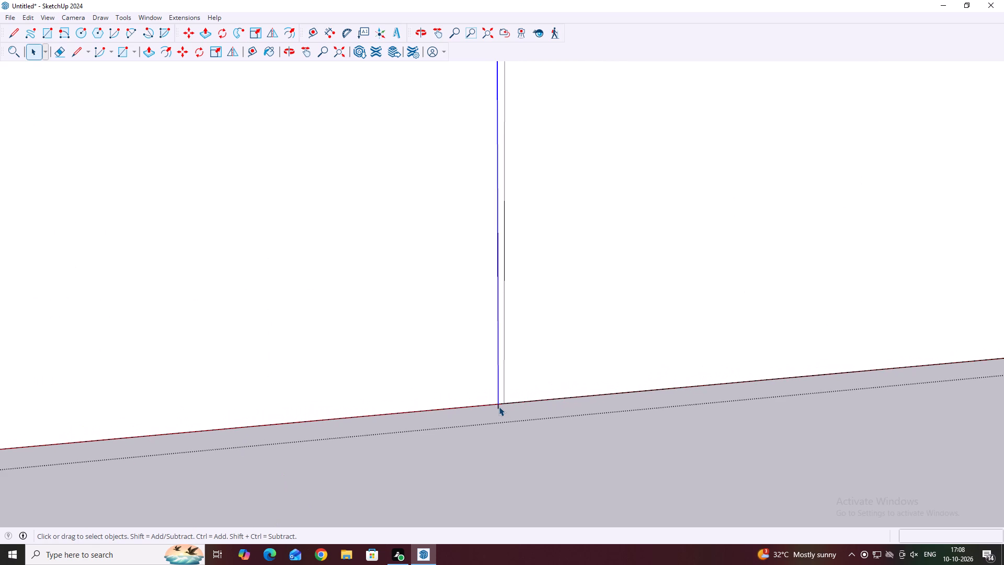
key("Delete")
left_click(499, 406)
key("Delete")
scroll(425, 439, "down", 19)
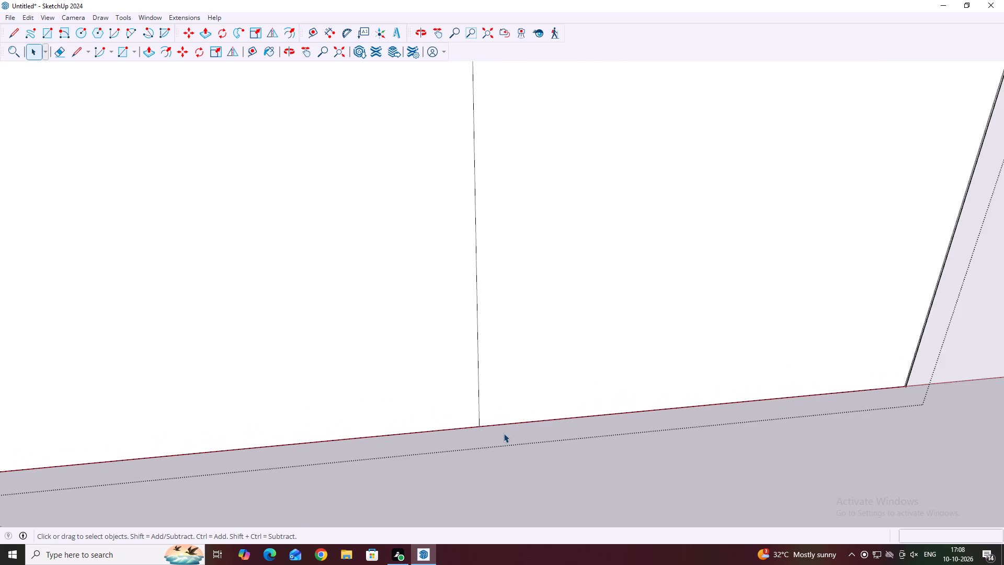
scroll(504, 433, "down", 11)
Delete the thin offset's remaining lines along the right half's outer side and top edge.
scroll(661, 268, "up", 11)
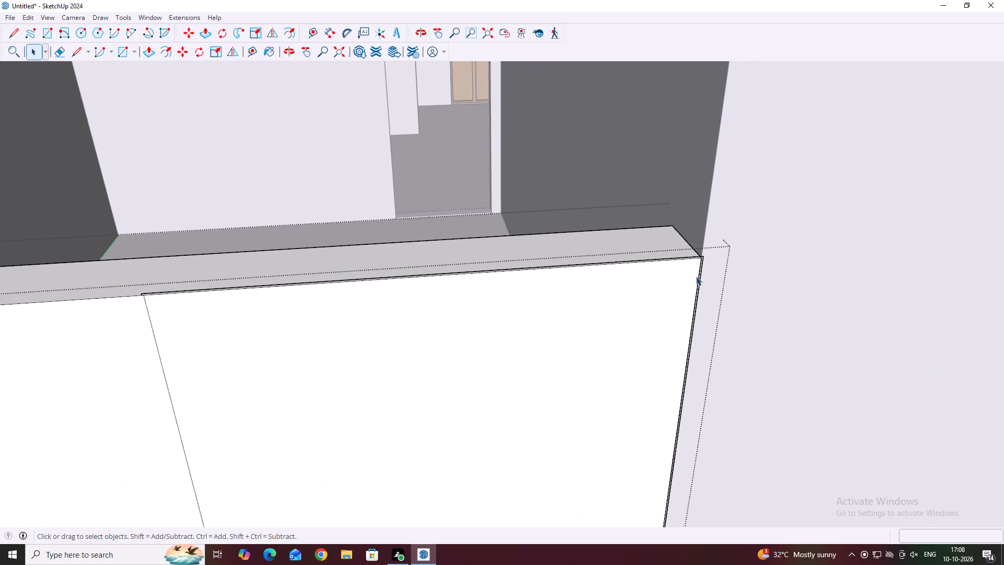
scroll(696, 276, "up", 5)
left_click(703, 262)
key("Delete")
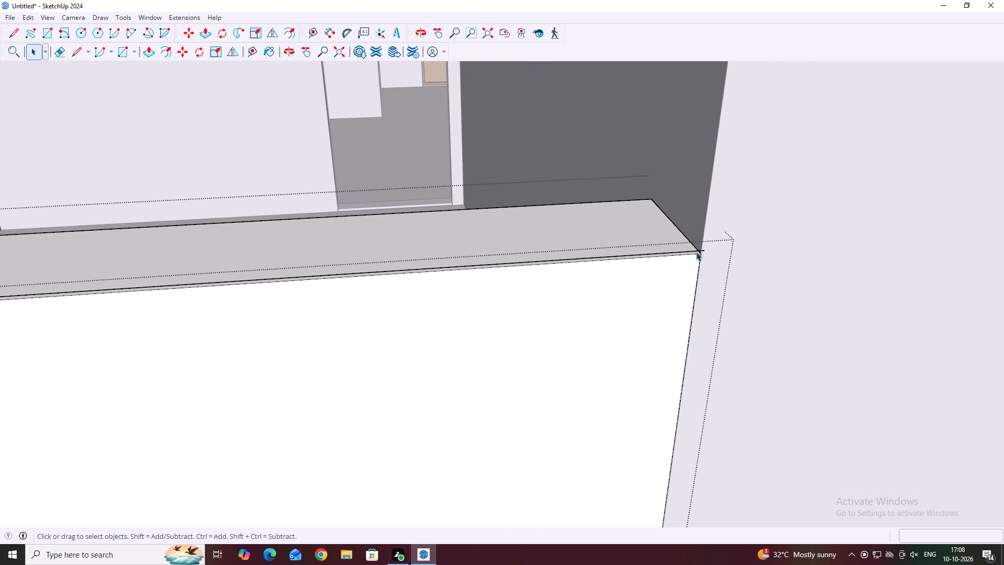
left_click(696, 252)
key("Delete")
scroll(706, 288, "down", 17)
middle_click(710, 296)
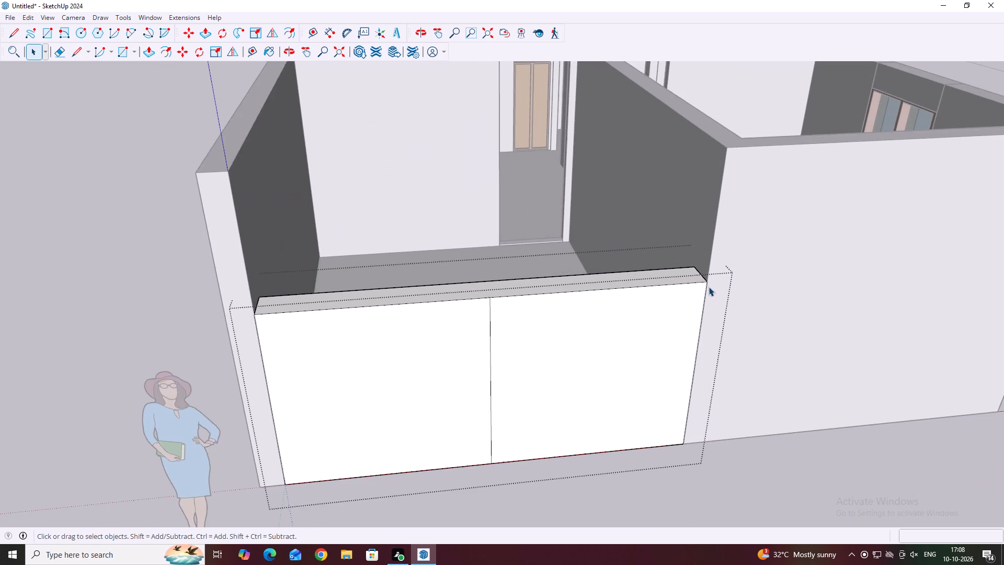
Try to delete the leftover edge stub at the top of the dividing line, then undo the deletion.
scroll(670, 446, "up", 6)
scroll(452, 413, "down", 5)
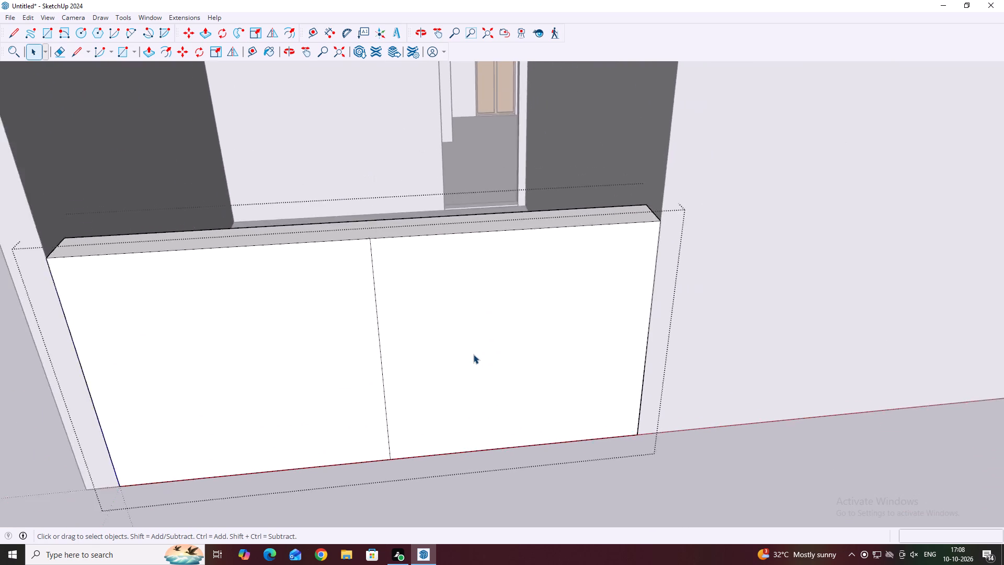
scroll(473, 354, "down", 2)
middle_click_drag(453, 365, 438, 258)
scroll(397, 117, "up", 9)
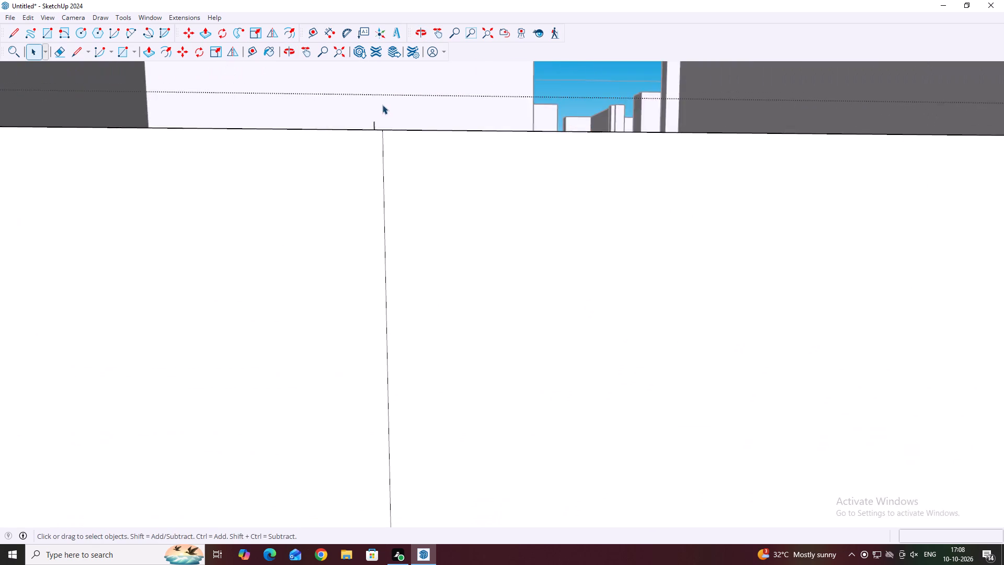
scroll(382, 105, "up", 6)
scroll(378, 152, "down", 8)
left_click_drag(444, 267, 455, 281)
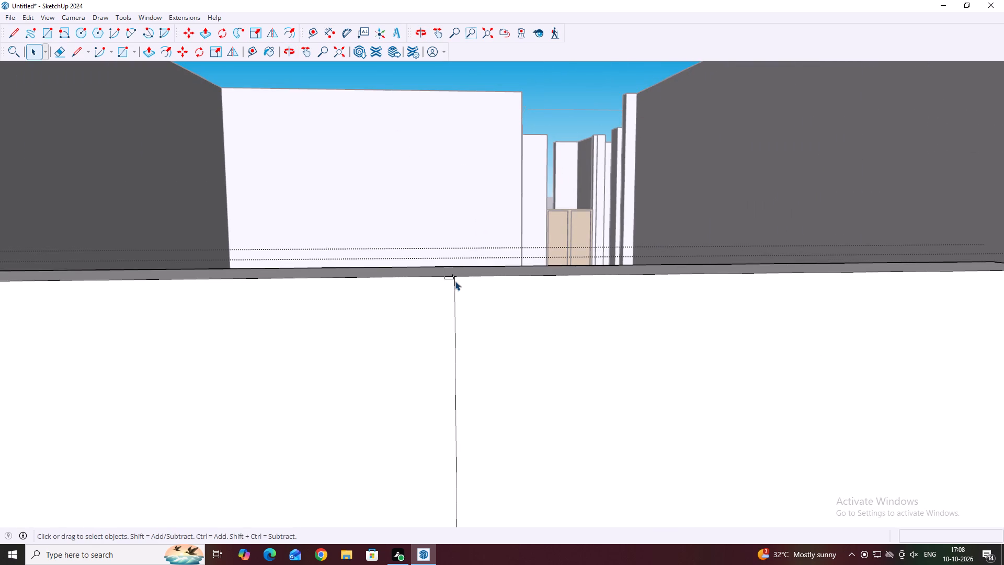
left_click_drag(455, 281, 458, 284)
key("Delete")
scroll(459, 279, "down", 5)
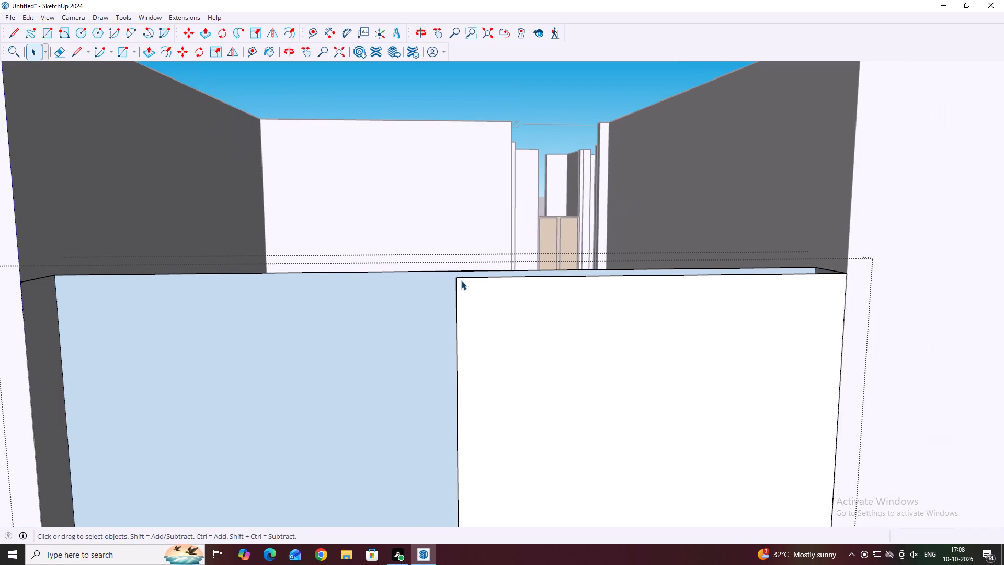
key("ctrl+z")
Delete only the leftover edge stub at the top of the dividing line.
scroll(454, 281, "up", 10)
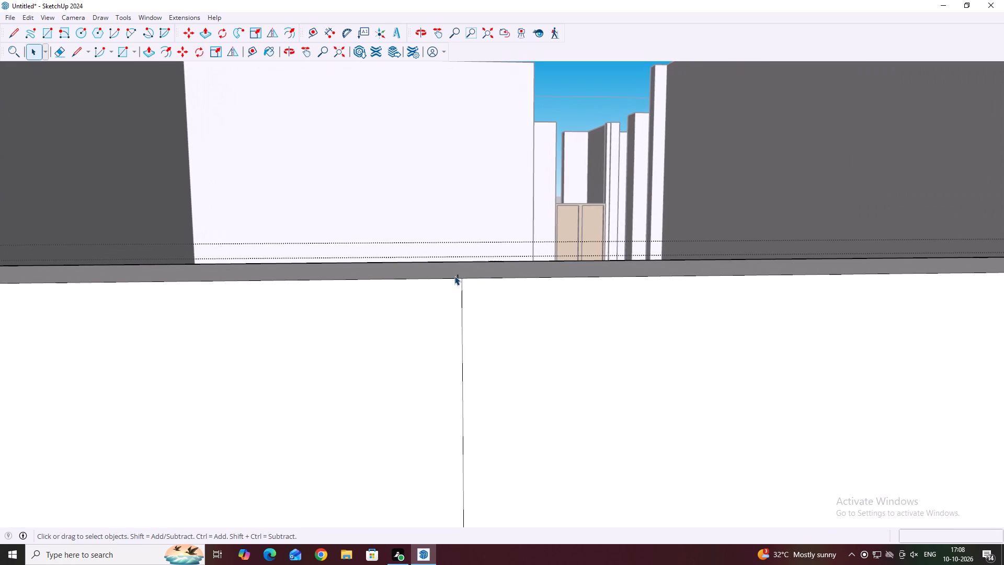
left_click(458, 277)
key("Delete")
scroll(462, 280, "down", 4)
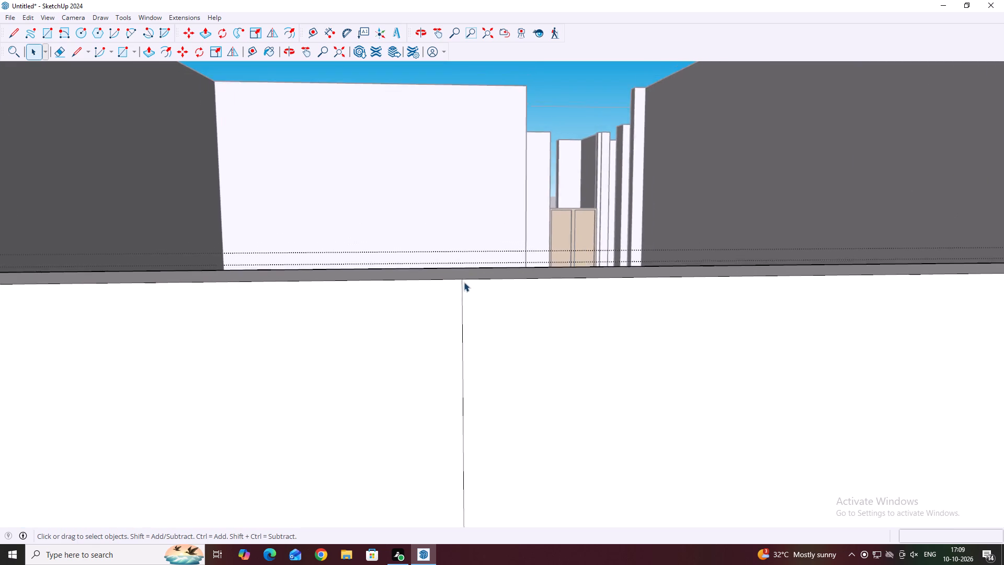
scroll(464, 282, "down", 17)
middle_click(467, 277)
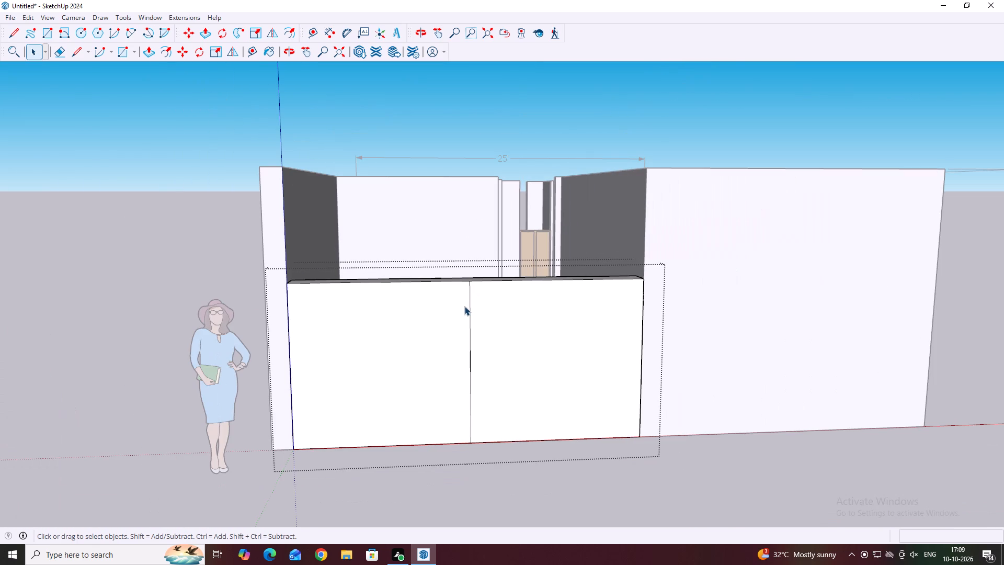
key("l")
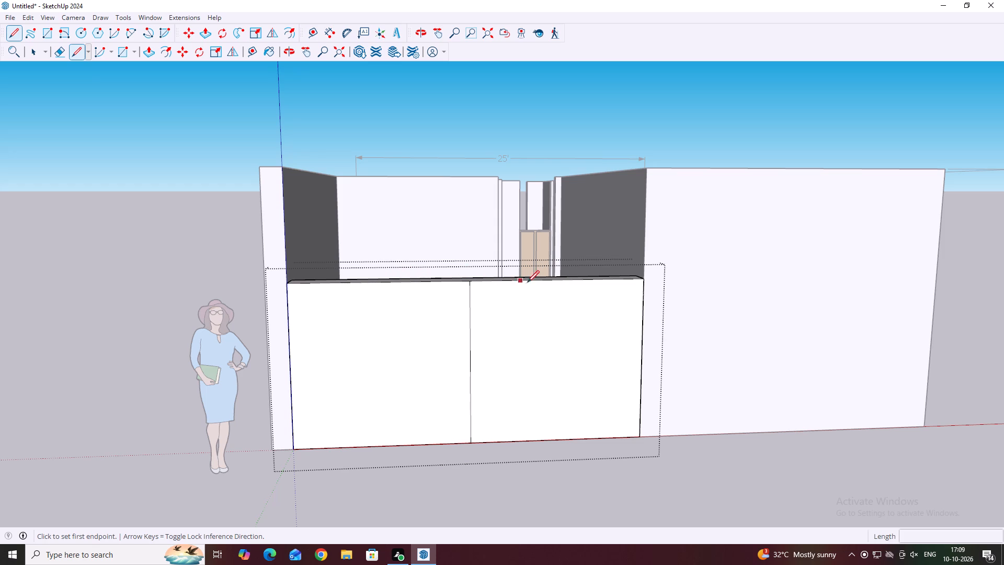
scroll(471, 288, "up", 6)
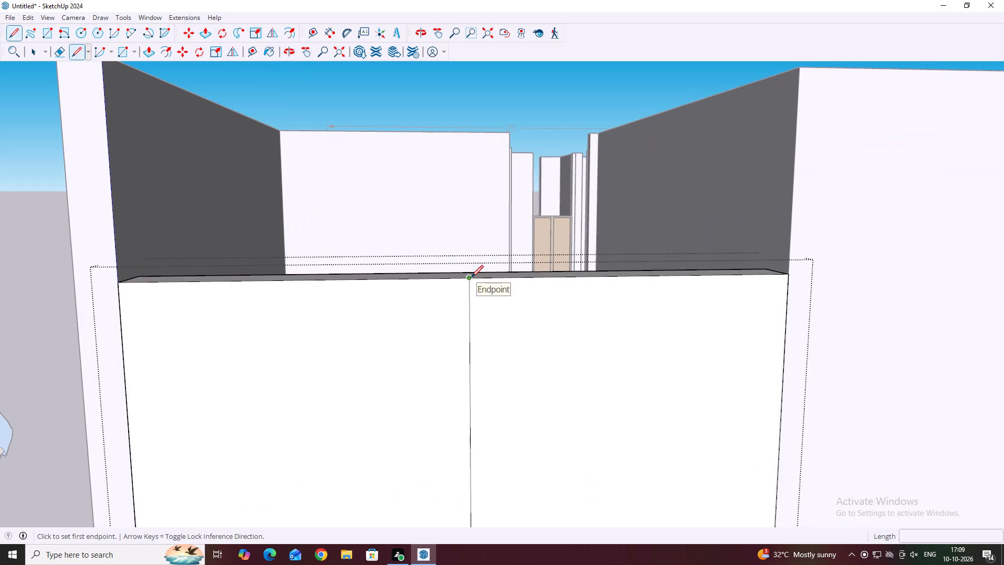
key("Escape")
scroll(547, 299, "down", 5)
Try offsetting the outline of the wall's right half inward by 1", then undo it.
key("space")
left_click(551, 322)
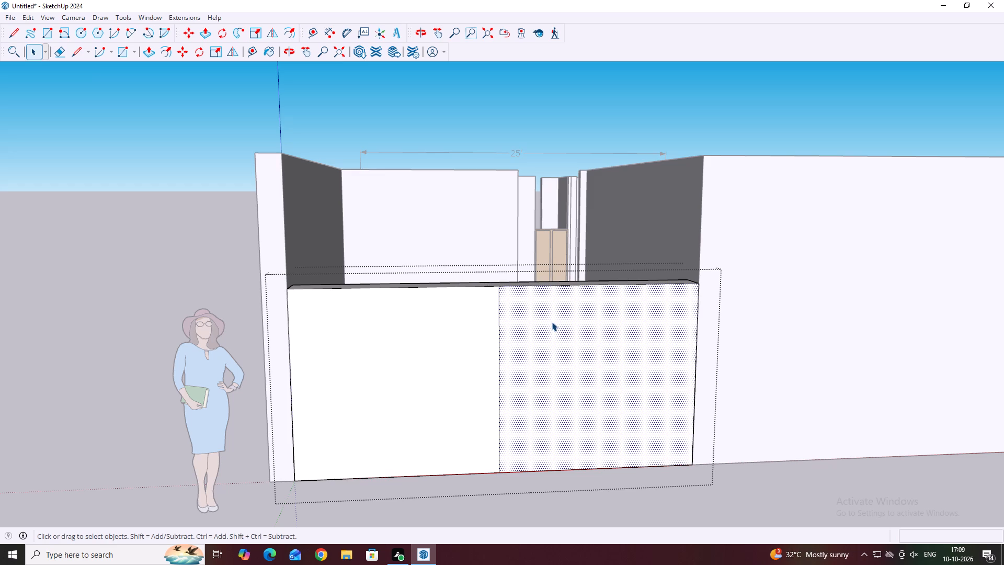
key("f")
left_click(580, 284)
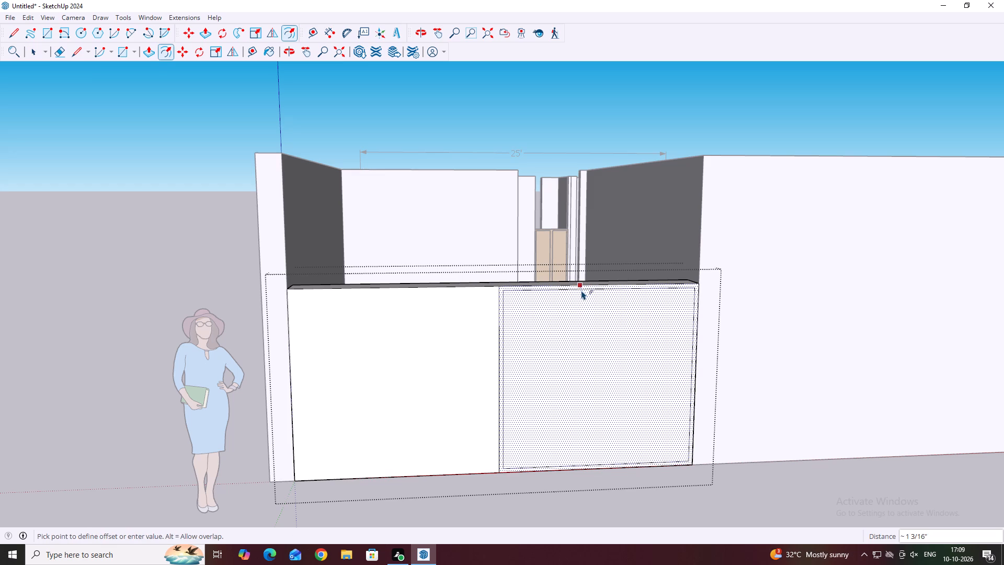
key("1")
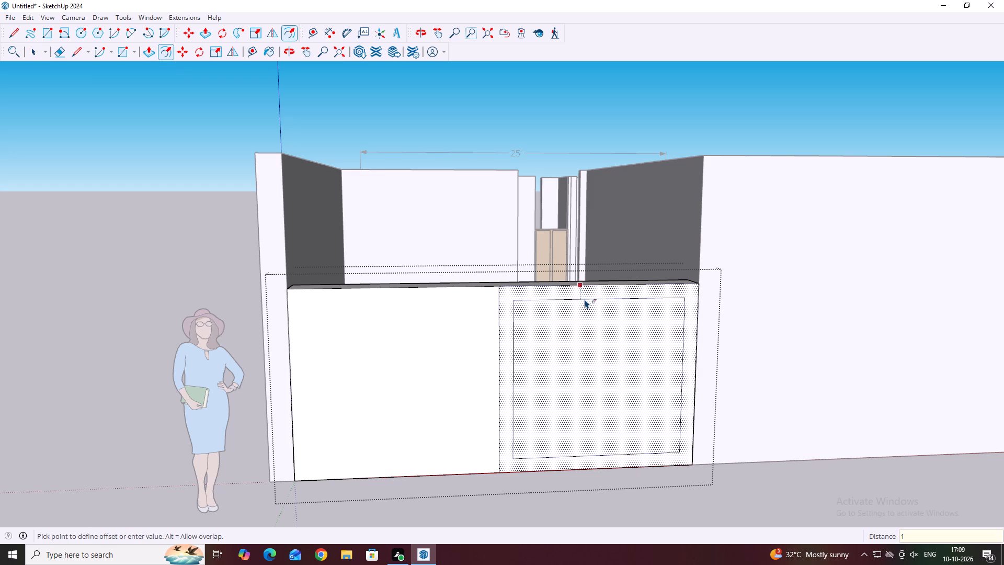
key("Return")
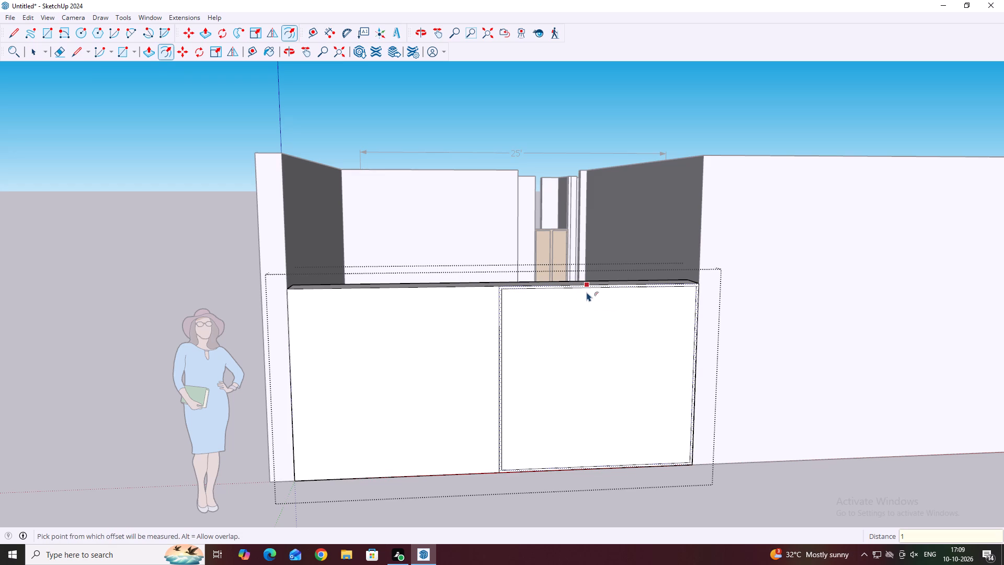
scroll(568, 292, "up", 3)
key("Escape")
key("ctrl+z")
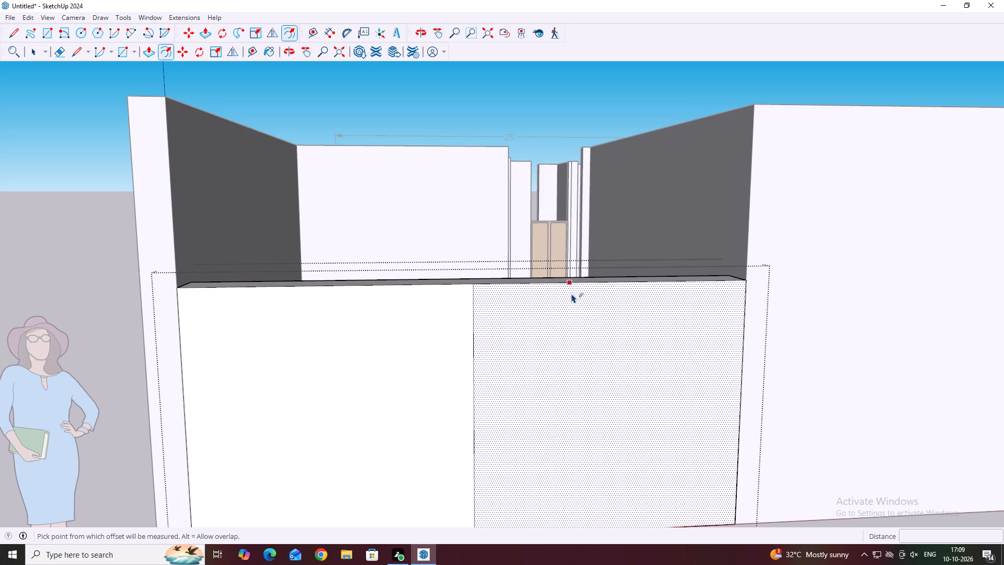
Offset the outlines of the wall's right and left halves inward by 3" to form two panel frames.
left_click(575, 302)
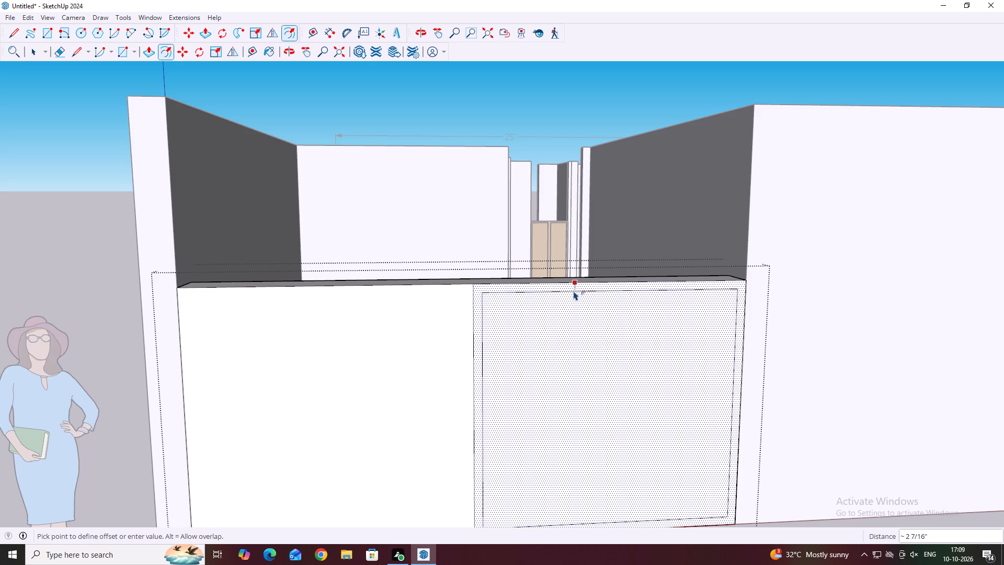
key("3")
key("Return")
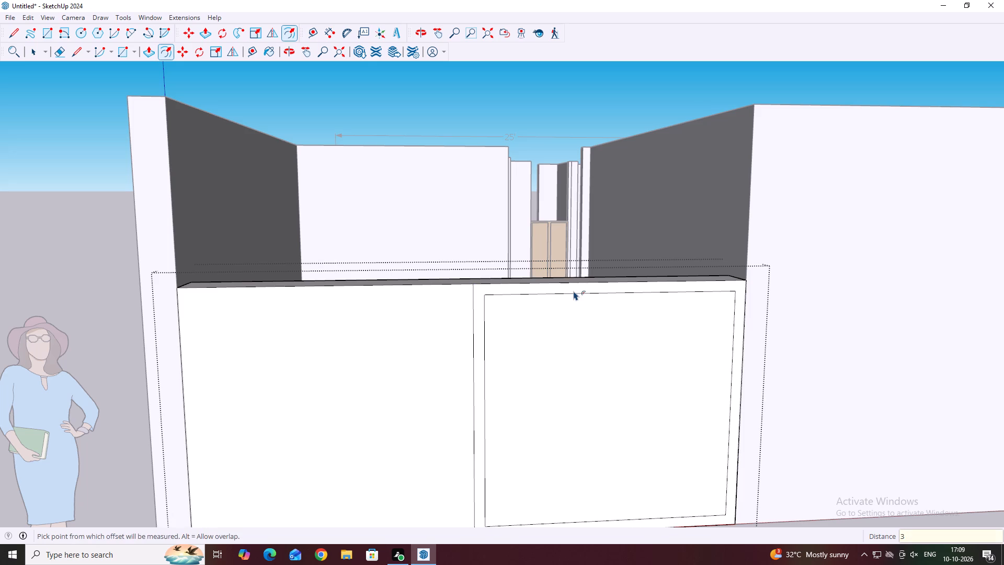
left_click(418, 308)
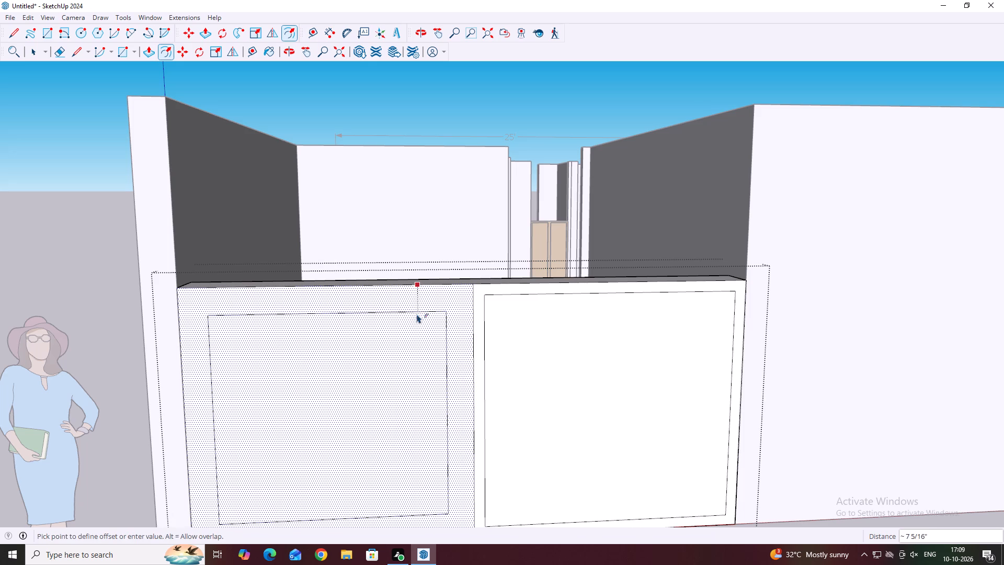
key("3")
key("Return")
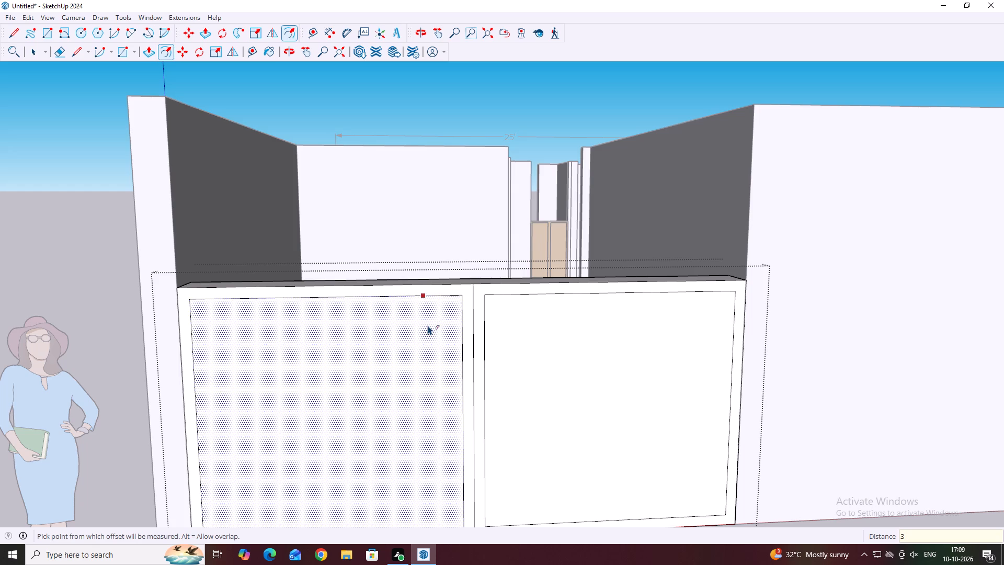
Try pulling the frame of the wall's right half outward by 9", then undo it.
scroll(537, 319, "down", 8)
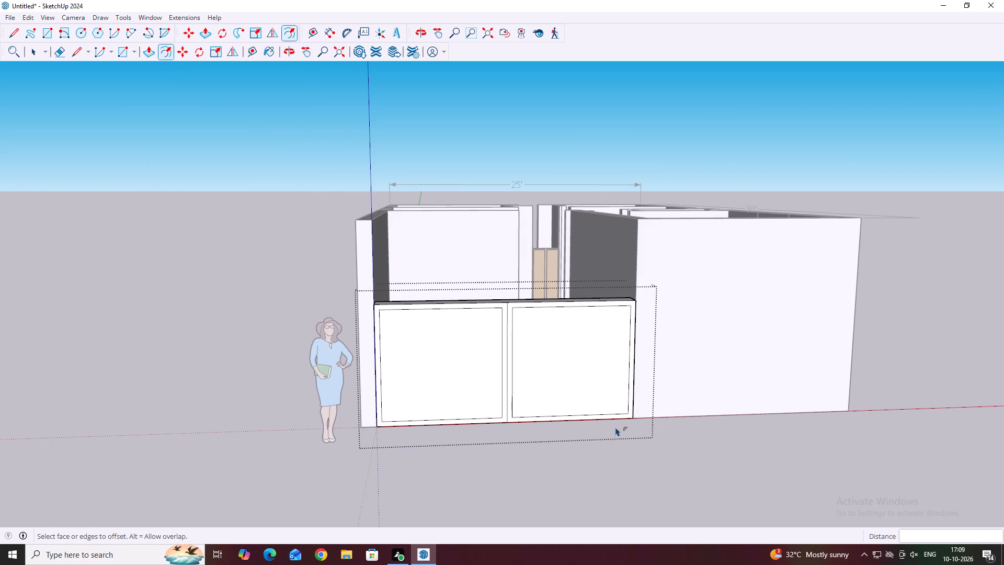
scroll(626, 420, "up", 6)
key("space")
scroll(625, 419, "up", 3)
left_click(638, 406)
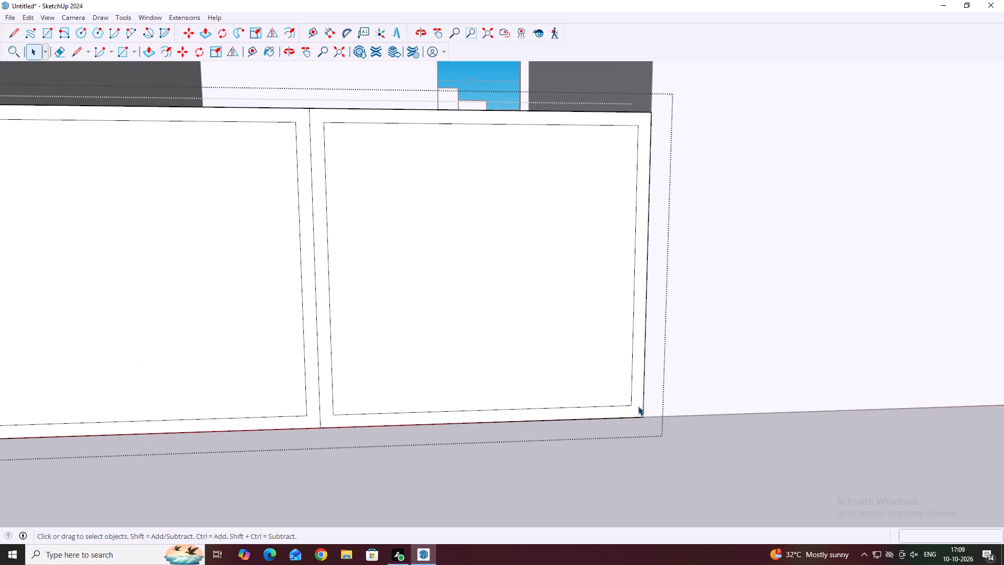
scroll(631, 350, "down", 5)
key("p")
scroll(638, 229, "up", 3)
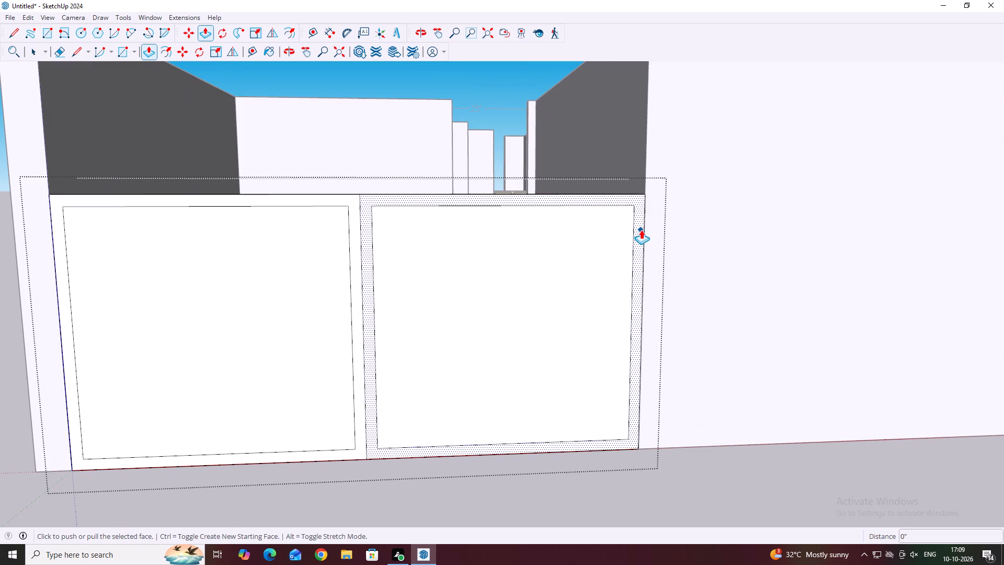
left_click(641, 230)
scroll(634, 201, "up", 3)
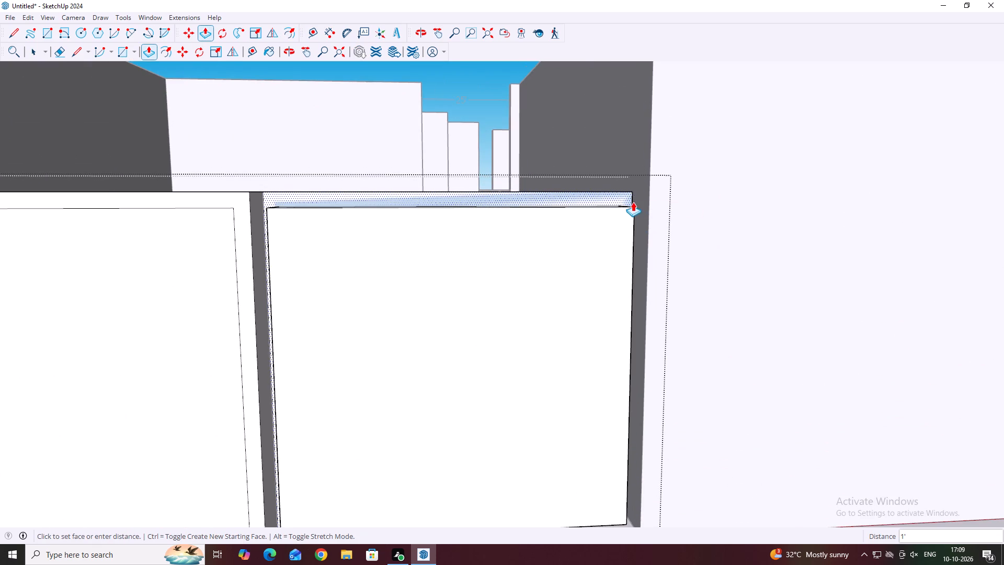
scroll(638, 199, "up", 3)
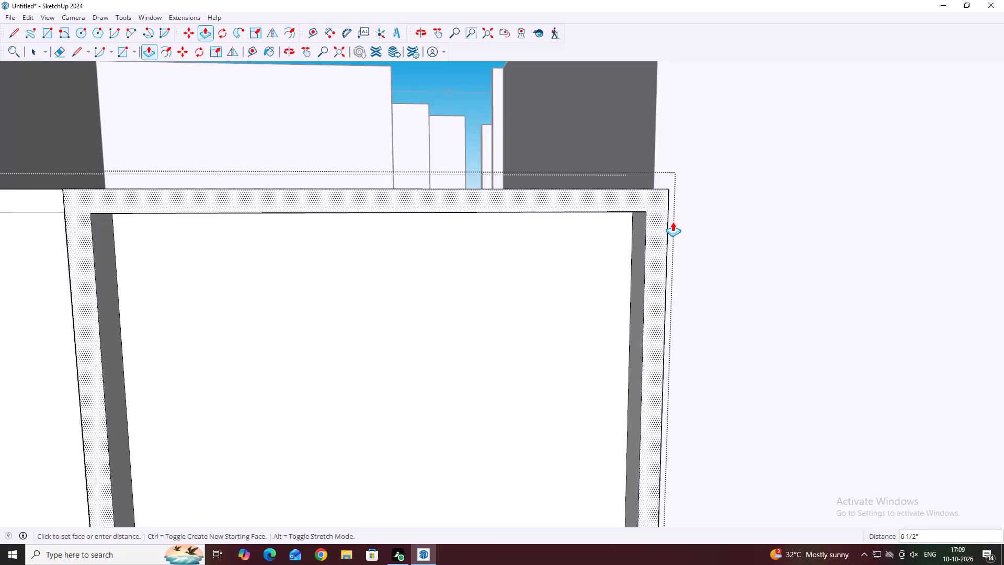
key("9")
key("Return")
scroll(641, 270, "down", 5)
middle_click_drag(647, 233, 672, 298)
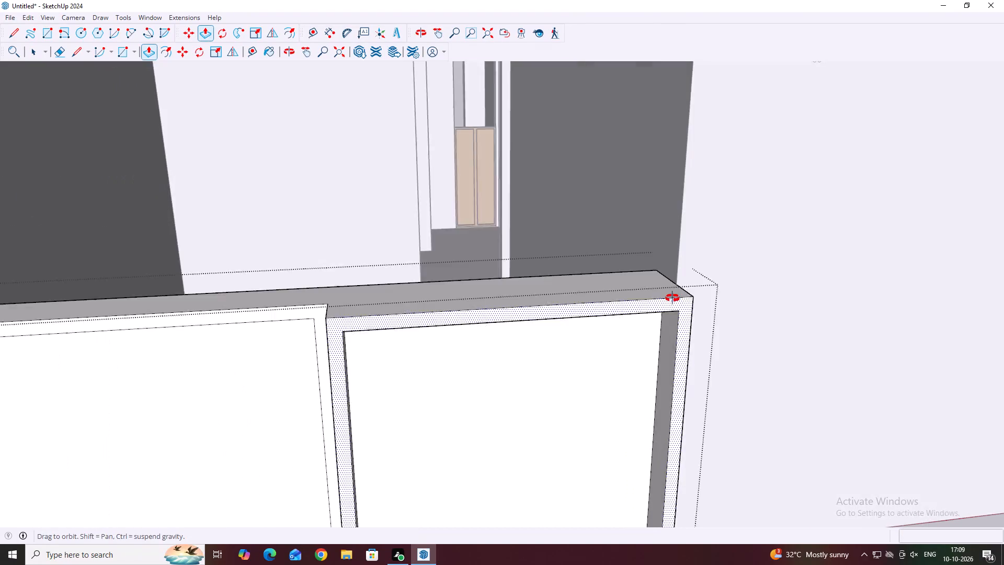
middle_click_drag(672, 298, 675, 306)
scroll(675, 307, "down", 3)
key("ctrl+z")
Push the frame of the wall's right half back by 9".
scroll(676, 320, "up", 2)
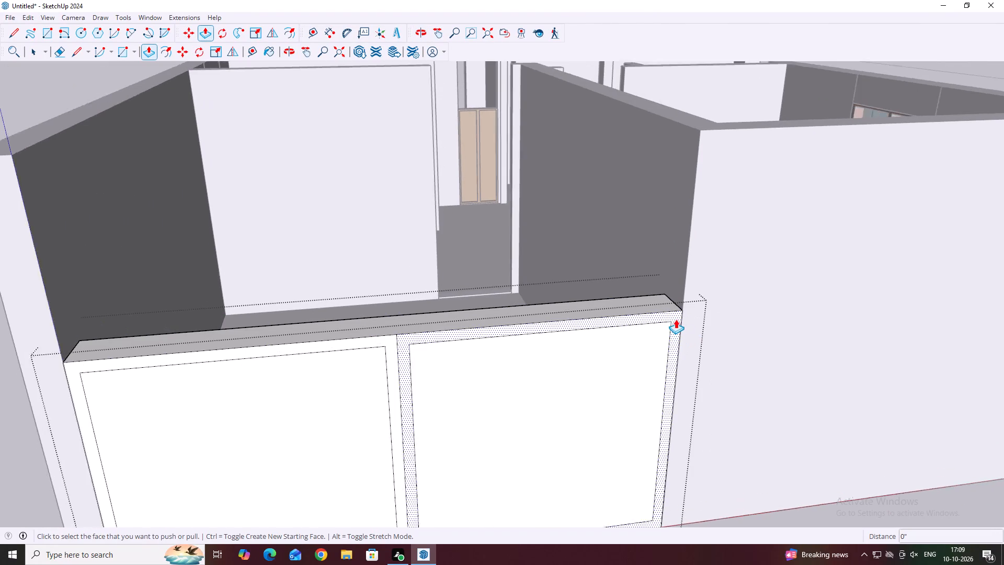
left_click(675, 309)
key("Escape")
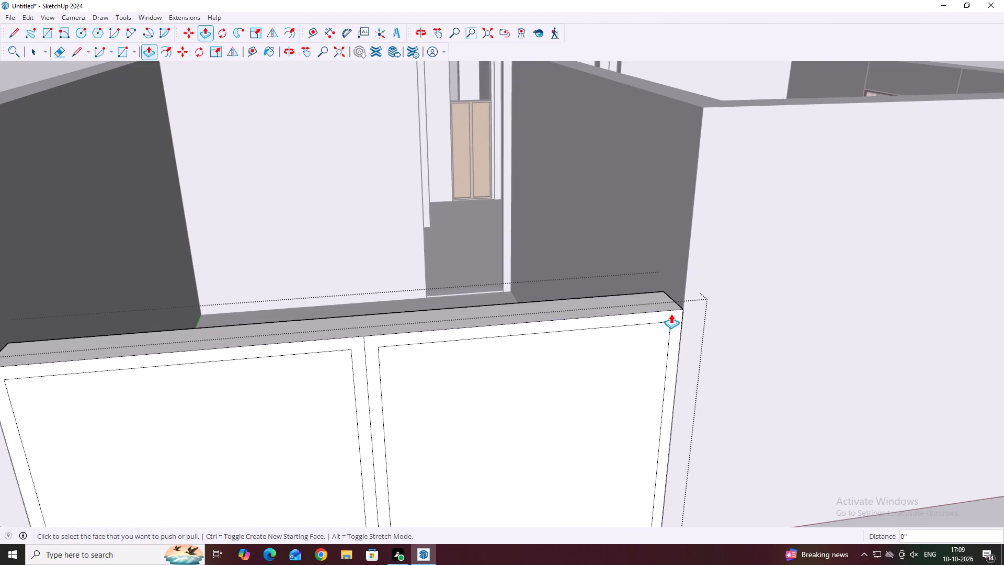
scroll(675, 319, "up", 2)
left_click(675, 319)
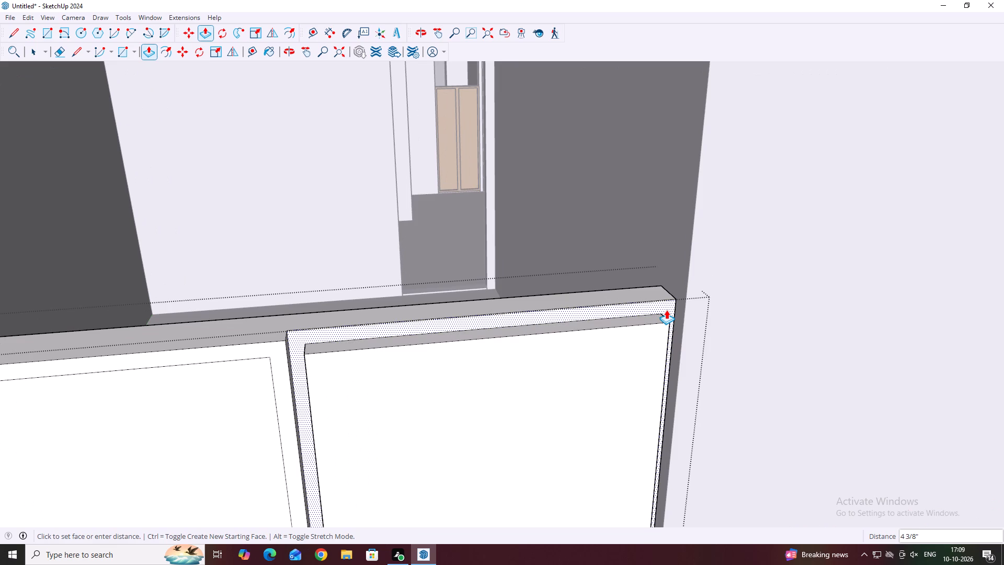
key("9")
key("Return")
scroll(642, 320, "up", 2)
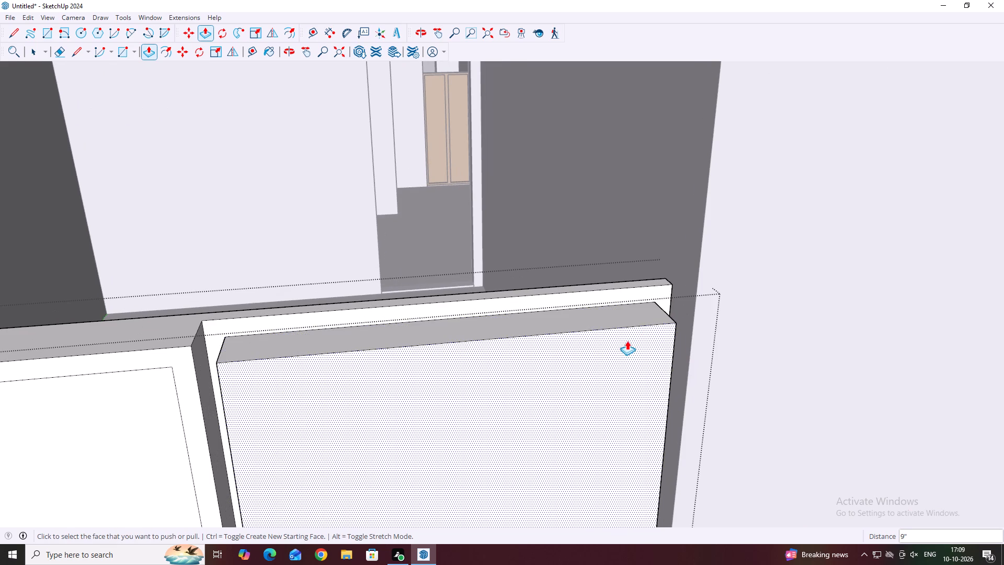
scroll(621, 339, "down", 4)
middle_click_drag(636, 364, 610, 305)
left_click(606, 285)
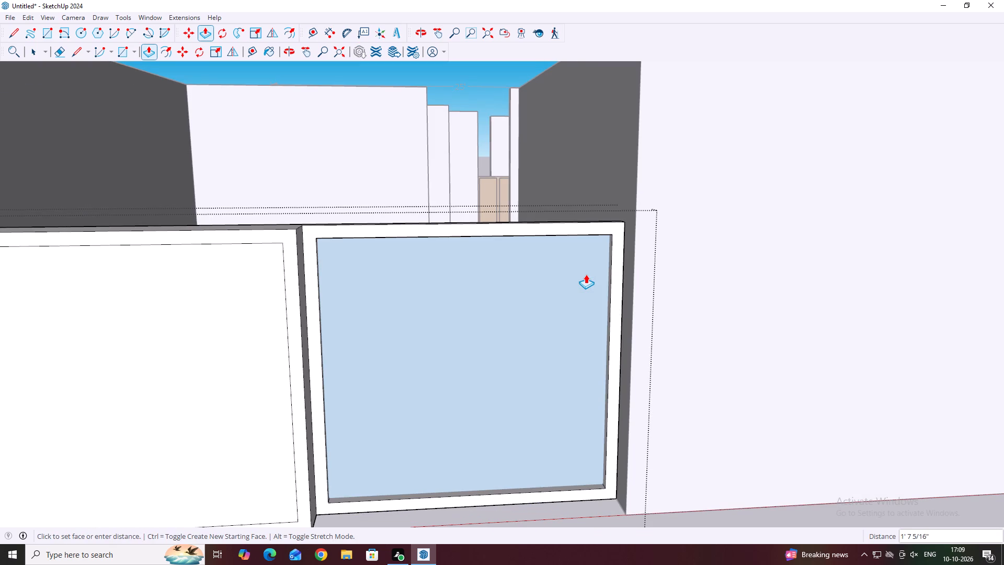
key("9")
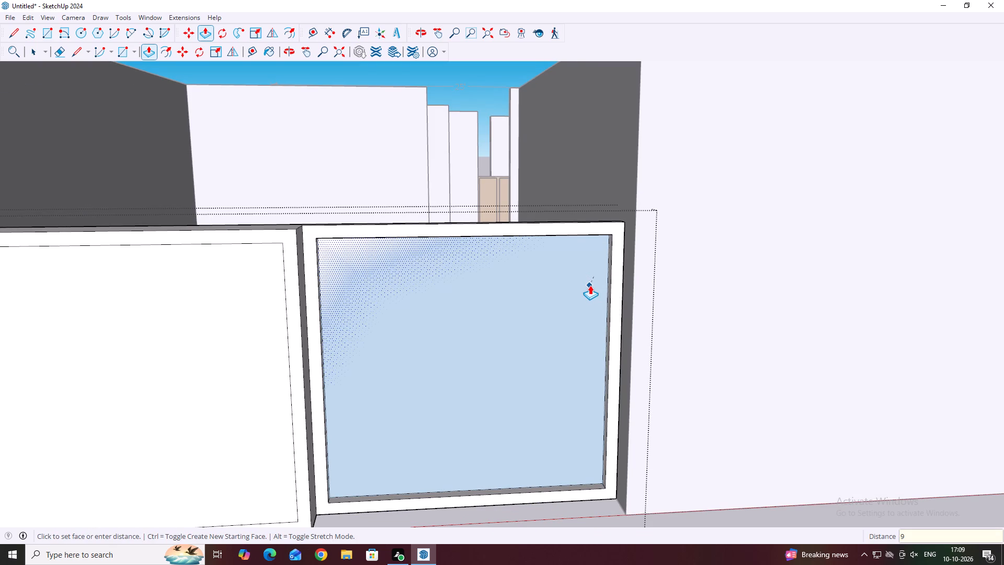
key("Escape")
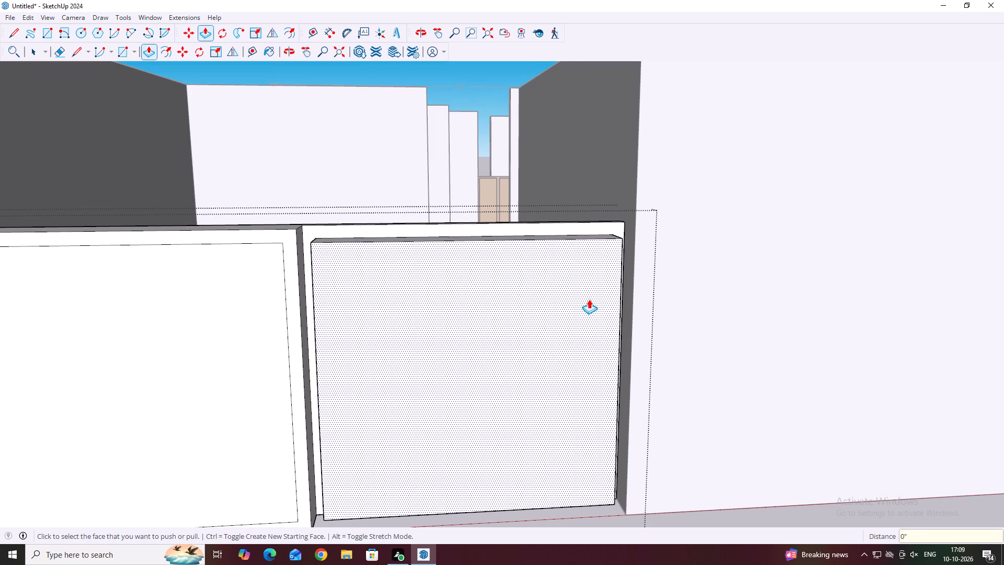
Push the inner panel of the wall's right half back by 9".
left_click(587, 293)
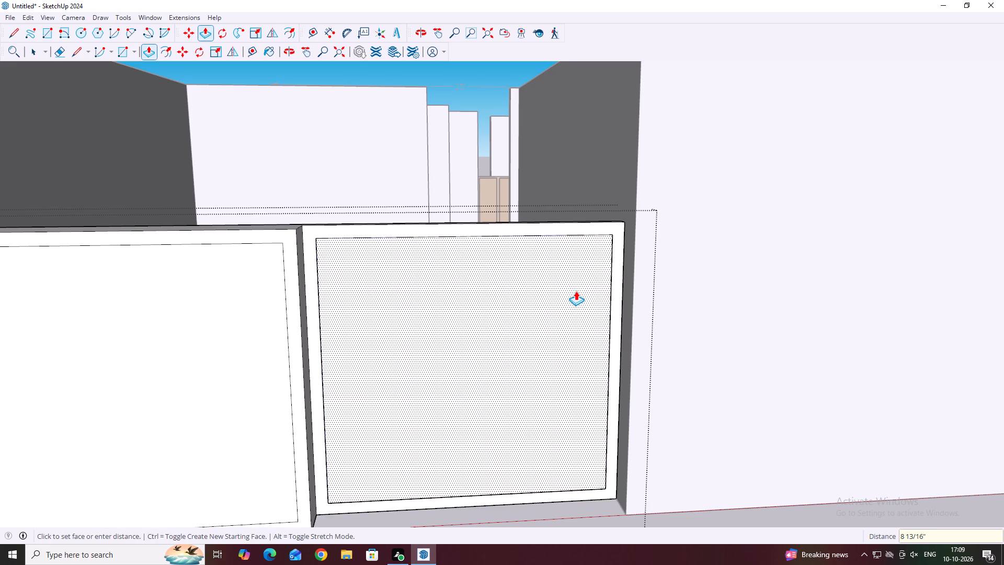
key("9")
key("Return")
Push the frame of the wall's left half back by 9".
scroll(587, 297, "down", 9)
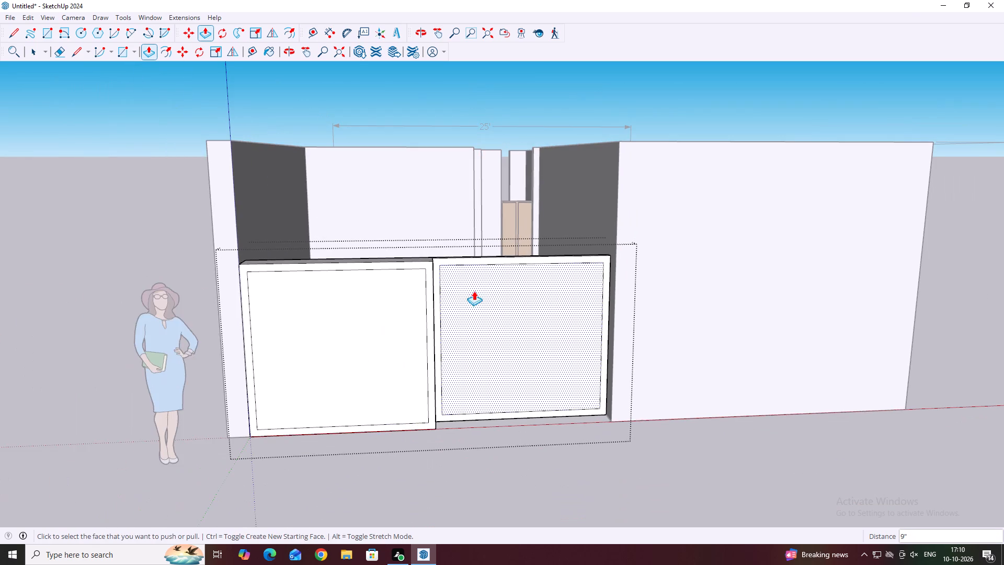
scroll(417, 269, "up", 8)
left_click(433, 262)
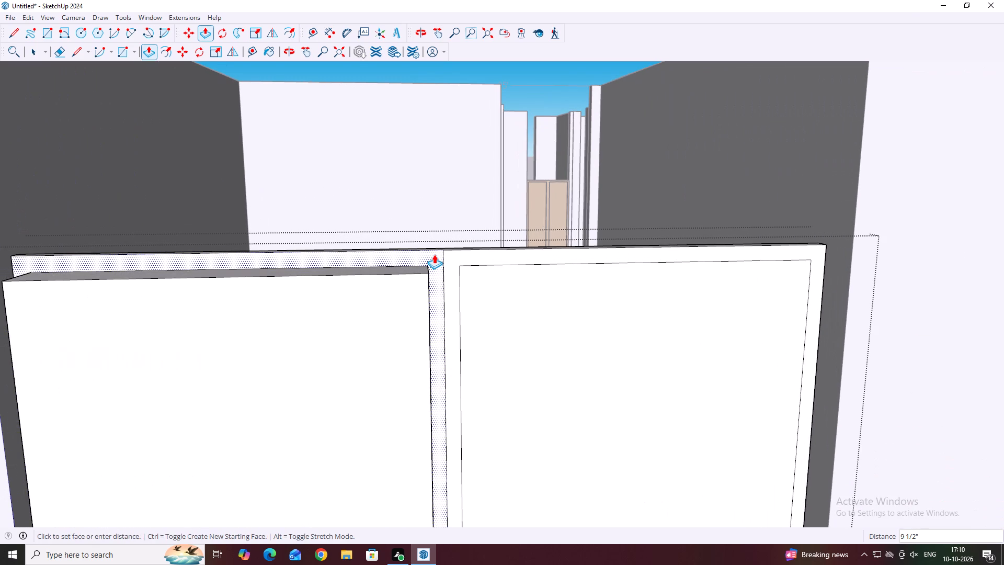
key("9")
key("Return")
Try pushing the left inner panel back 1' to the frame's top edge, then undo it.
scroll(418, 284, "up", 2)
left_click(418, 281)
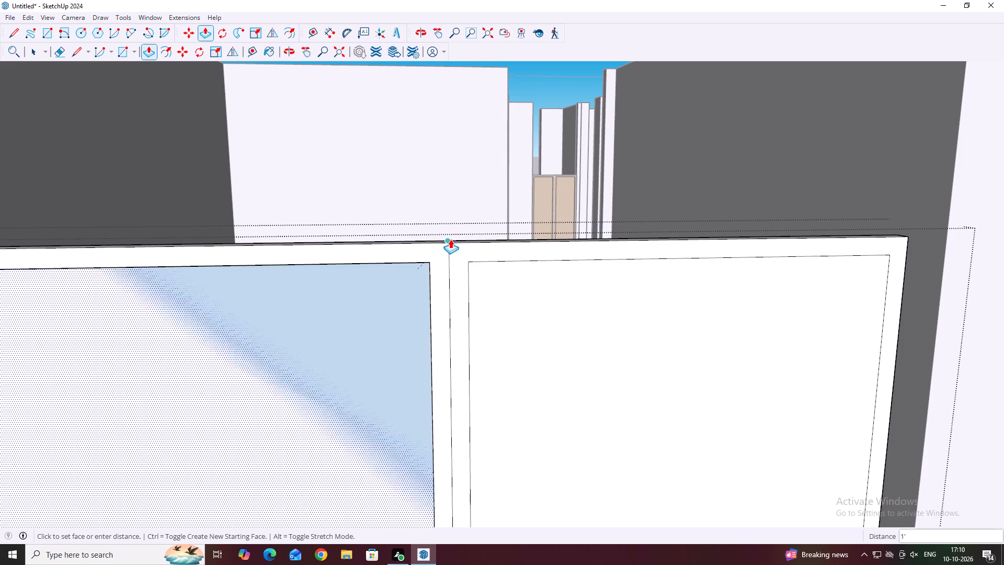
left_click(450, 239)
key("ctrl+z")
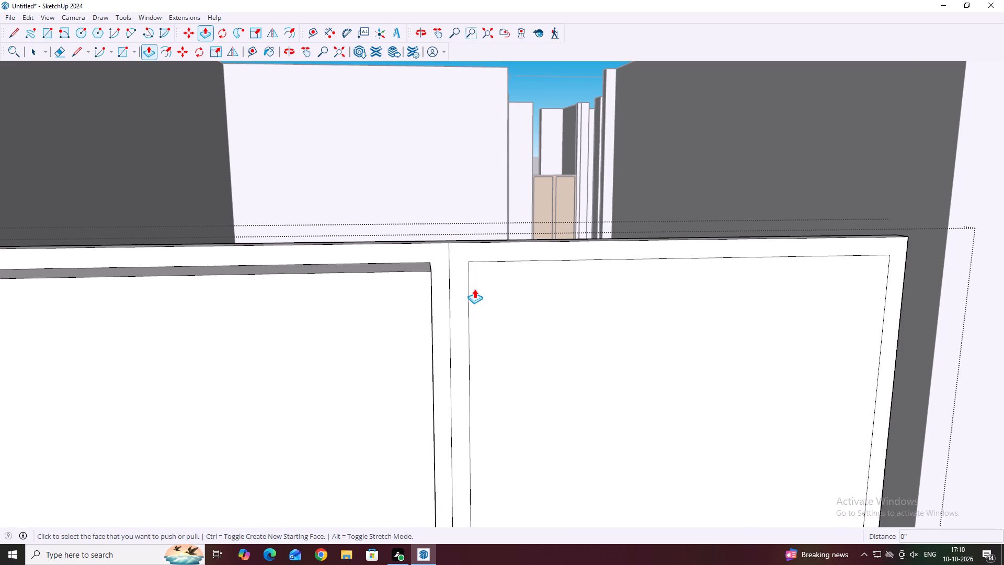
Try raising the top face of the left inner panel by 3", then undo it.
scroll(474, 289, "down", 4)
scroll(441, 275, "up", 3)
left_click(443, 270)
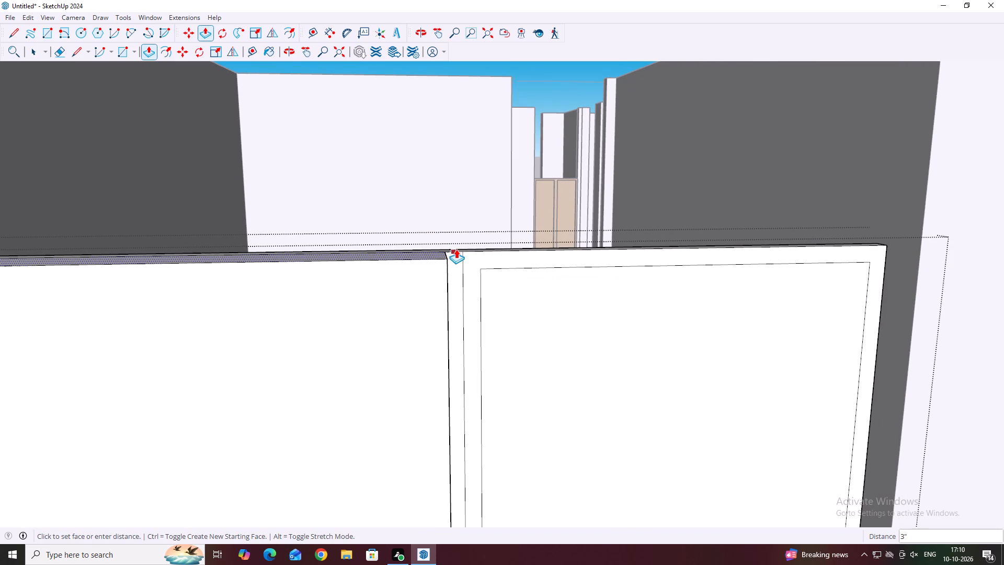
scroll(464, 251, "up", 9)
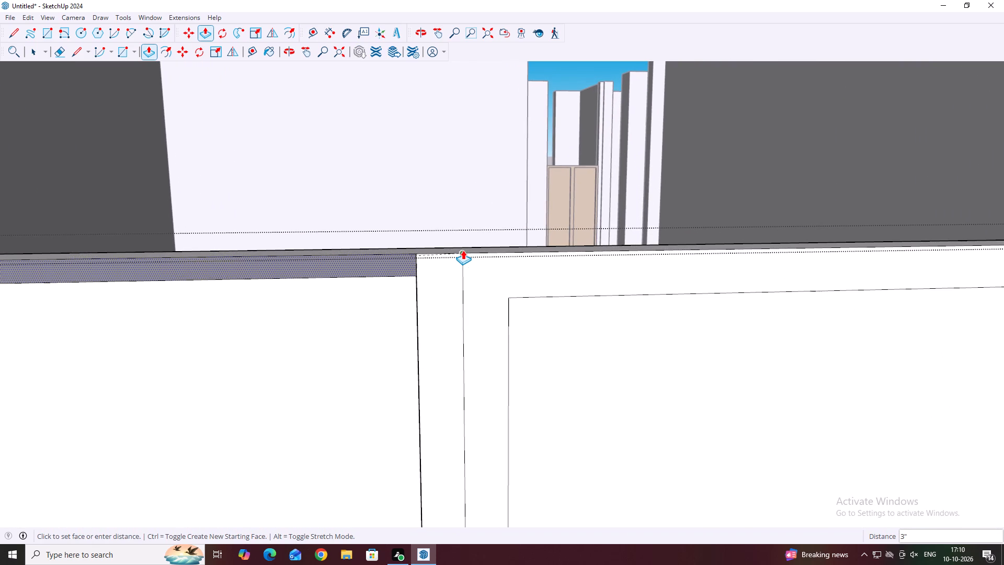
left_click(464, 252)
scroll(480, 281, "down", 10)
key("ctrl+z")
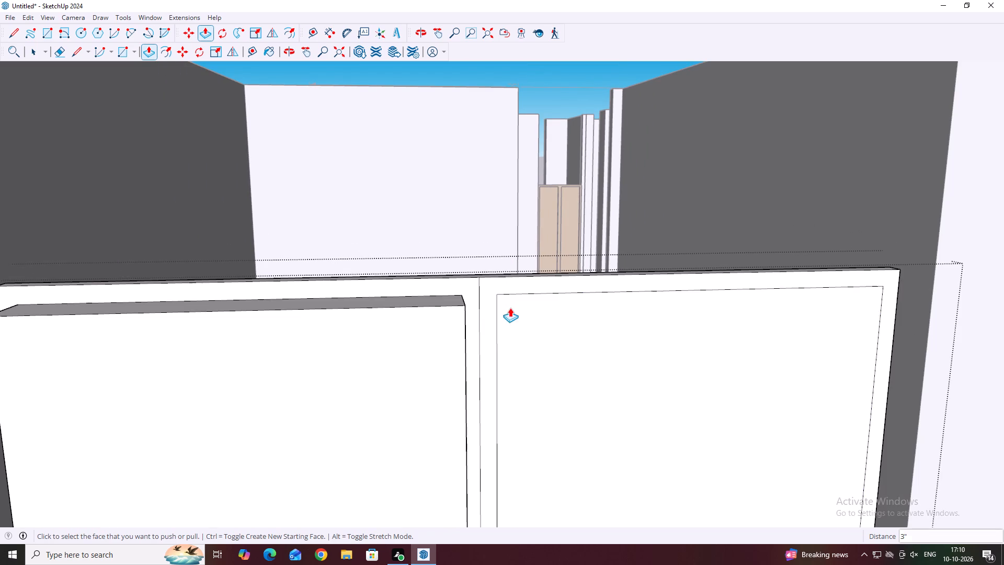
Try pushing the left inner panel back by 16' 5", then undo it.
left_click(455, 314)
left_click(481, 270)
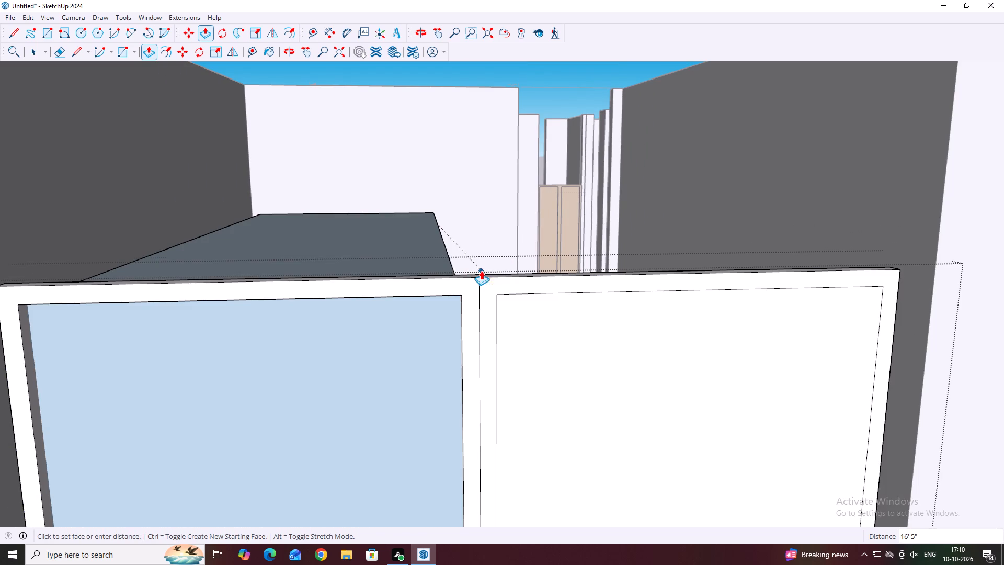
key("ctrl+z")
Push the left inner panel back 1' through the wall to open up the left frame.
left_click(443, 317)
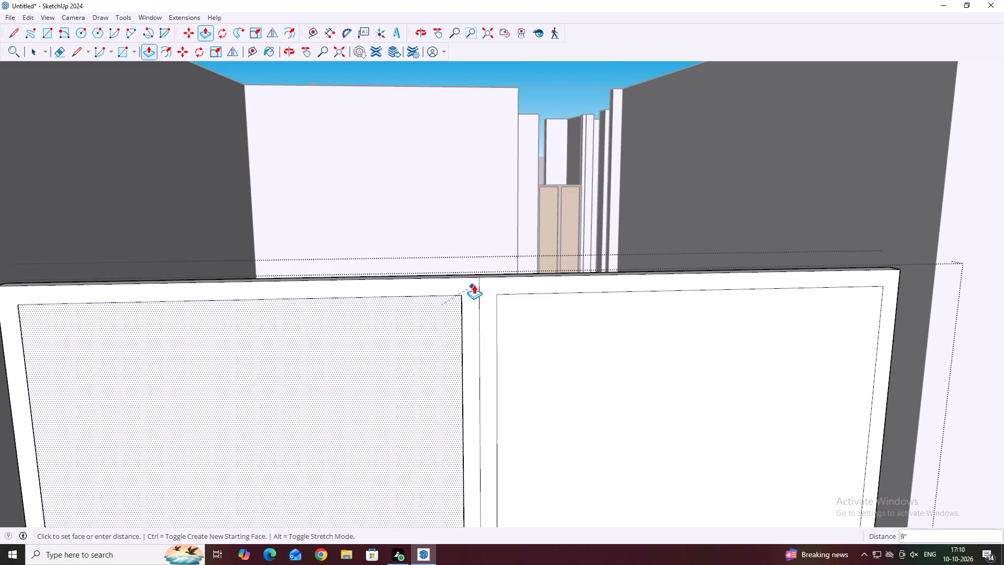
left_click(477, 273)
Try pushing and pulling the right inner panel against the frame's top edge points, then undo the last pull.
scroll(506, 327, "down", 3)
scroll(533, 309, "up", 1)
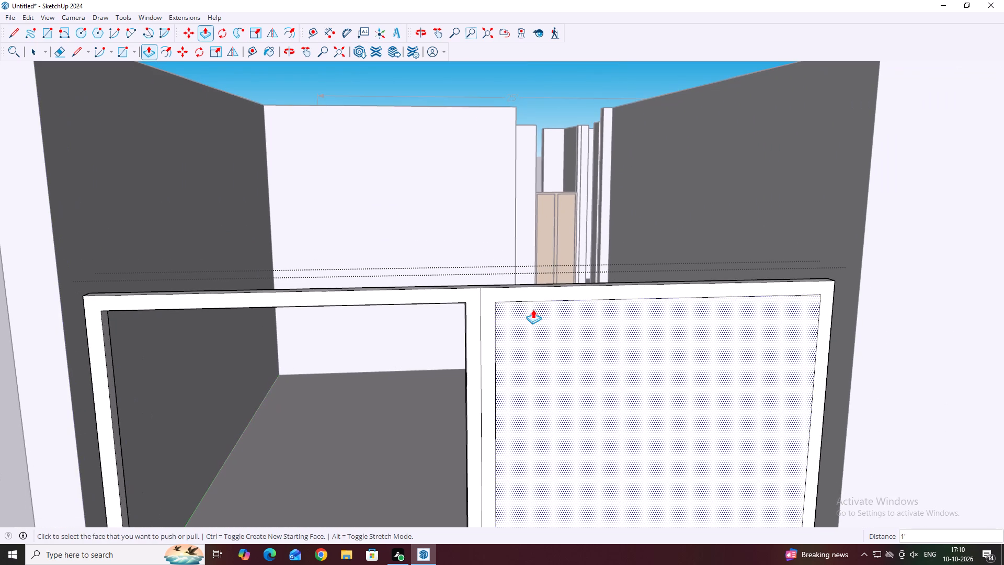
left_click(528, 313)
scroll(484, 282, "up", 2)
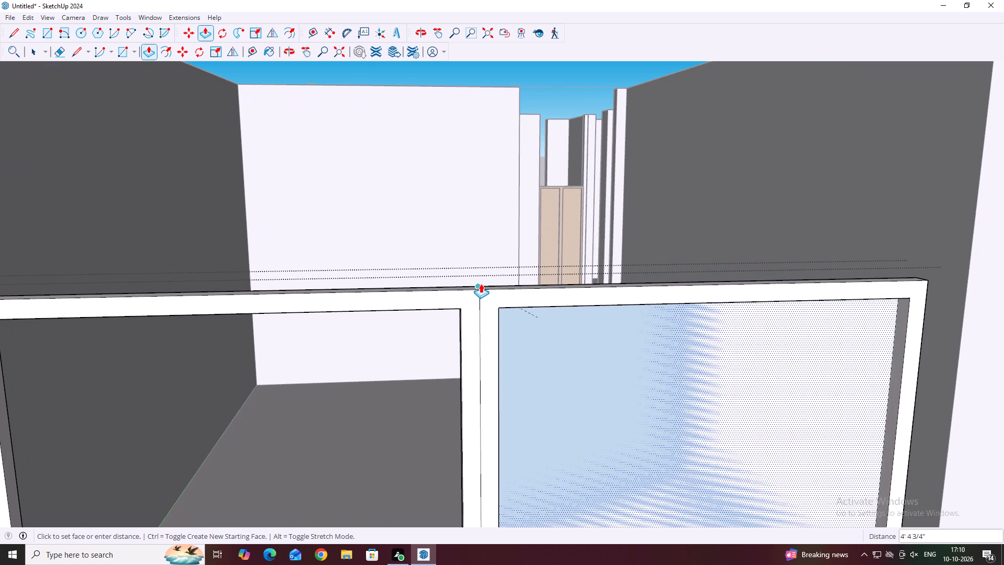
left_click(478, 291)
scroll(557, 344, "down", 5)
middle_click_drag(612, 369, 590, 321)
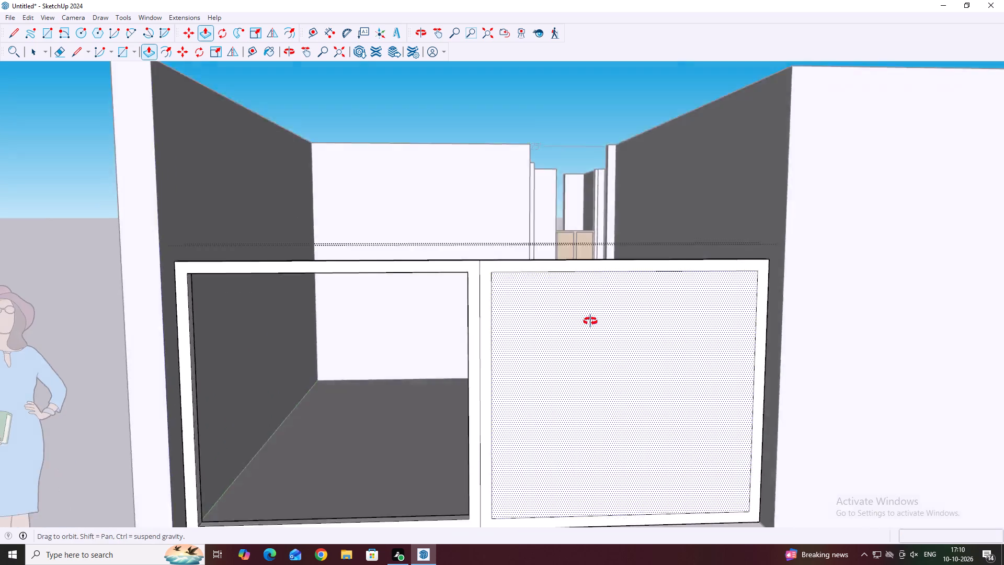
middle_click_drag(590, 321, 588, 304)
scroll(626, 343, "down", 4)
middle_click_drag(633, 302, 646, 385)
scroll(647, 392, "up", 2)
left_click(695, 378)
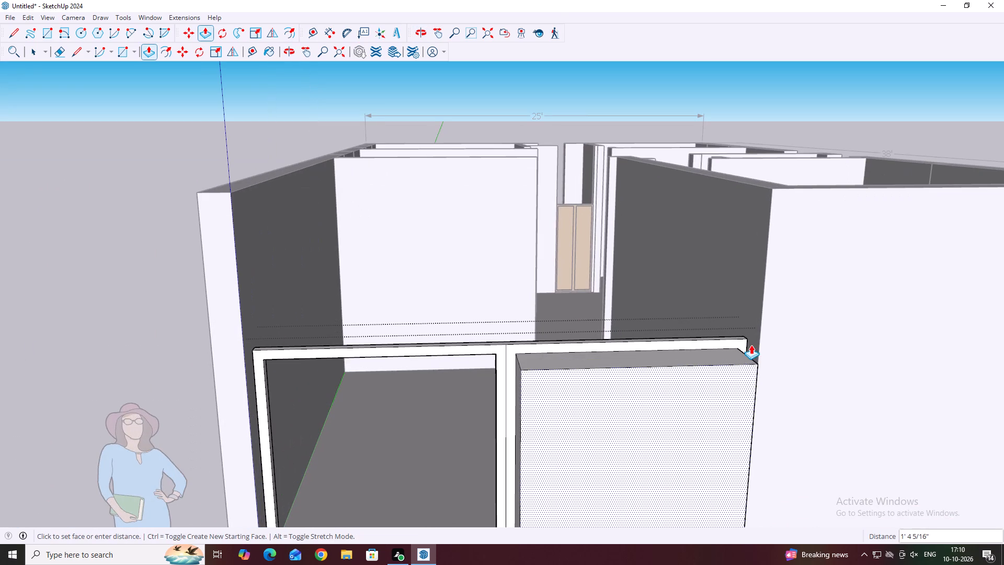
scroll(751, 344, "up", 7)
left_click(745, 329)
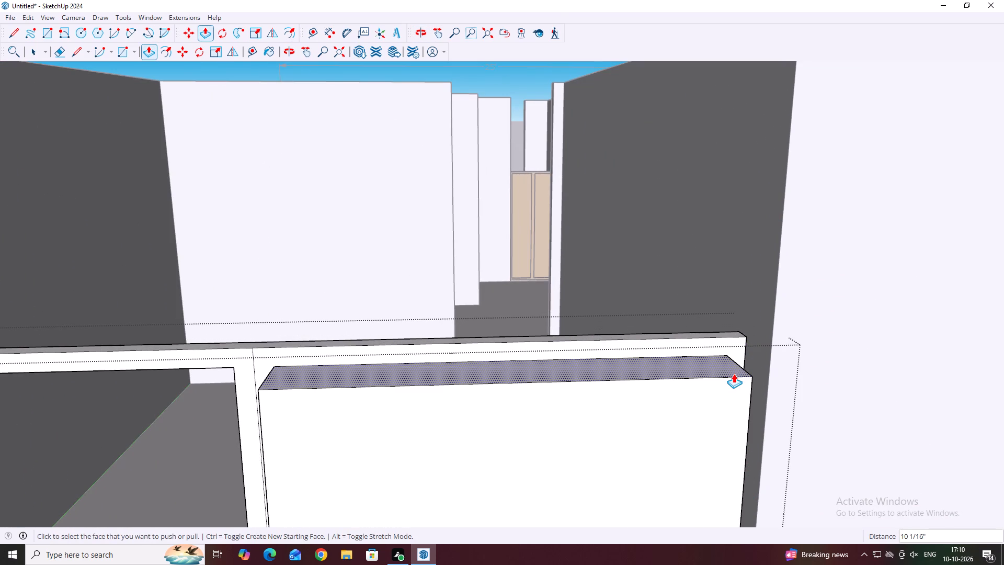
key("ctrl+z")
Push the right inner panel back 3" through the wall to open up the right frame.
left_click(712, 367)
scroll(740, 330, "up", 1)
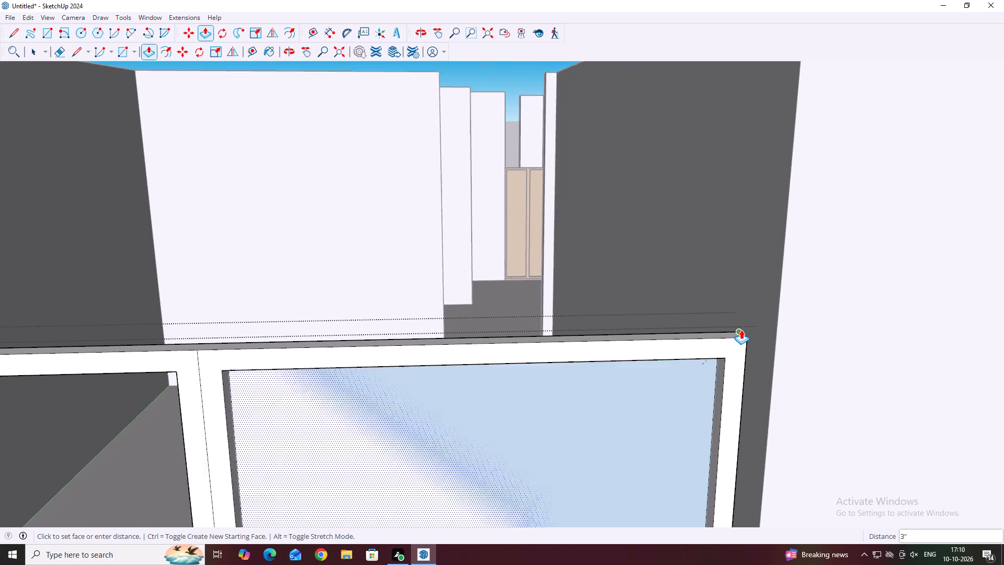
scroll(741, 330, "up", 1)
left_click(736, 330)
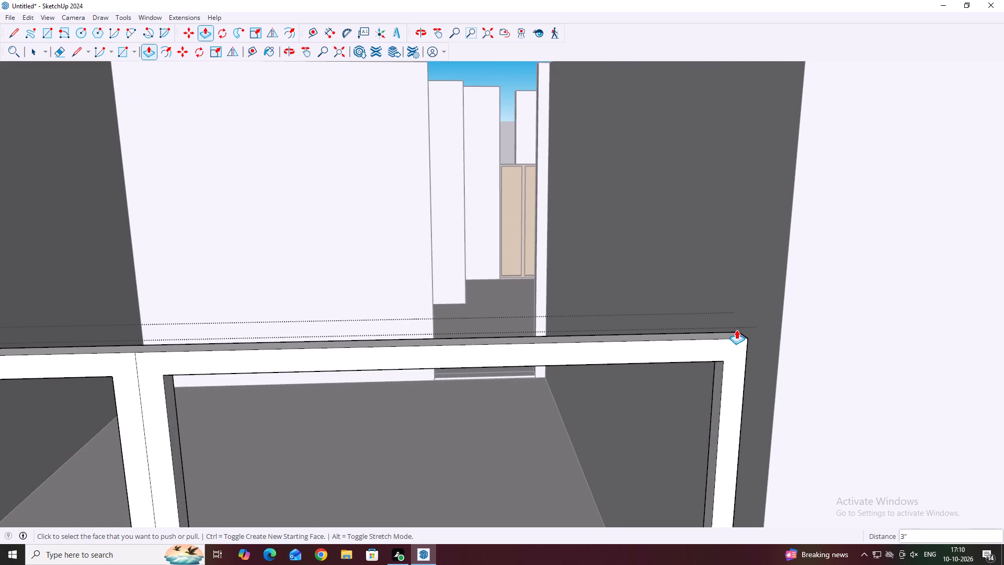
Draw a strip rectangle about 5' 10 1/2" wide and 2 7/16" high across the top of the left frame's opening.
scroll(733, 334, "down", 5)
middle_click_drag(672, 390, 655, 308)
scroll(668, 319, "down", 17)
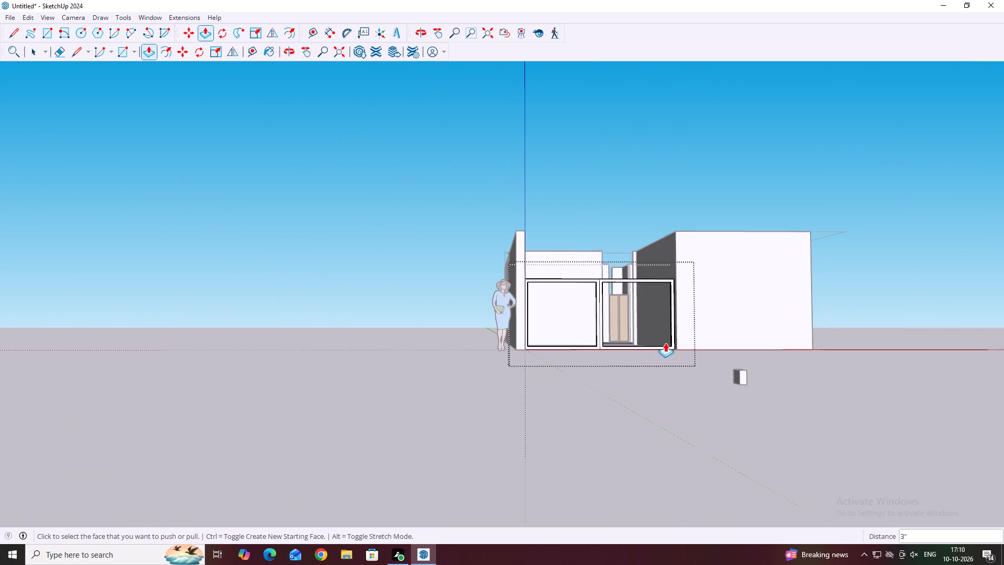
key("space")
middle_click_drag(645, 337, 624, 384)
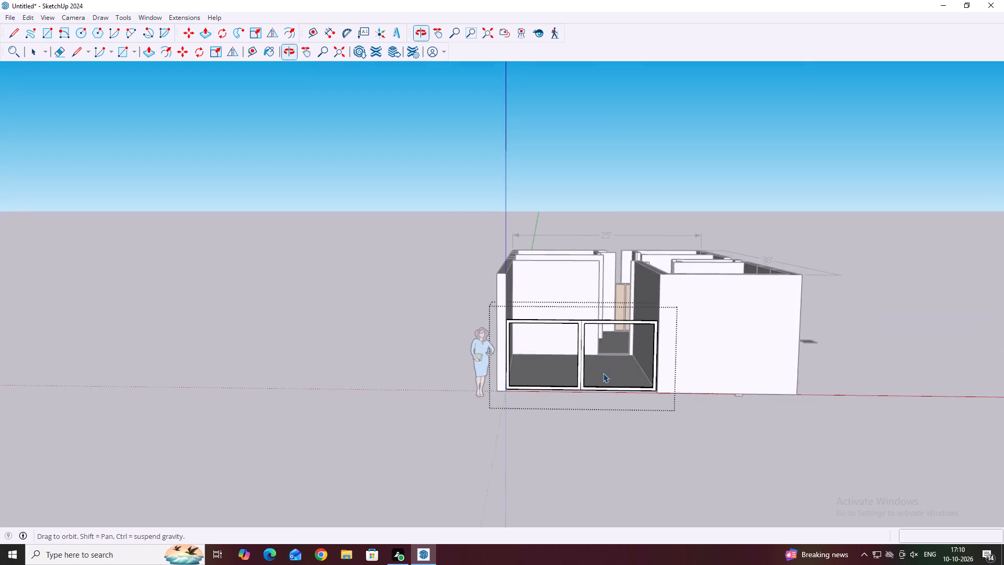
scroll(507, 325, "up", 16)
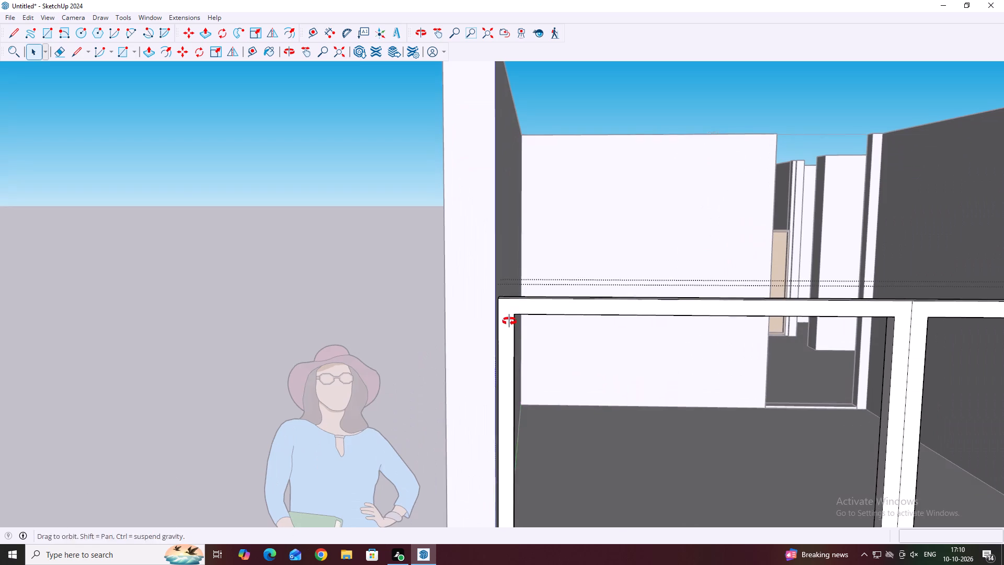
middle_click(509, 319)
key("r")
scroll(517, 326, "up", 6)
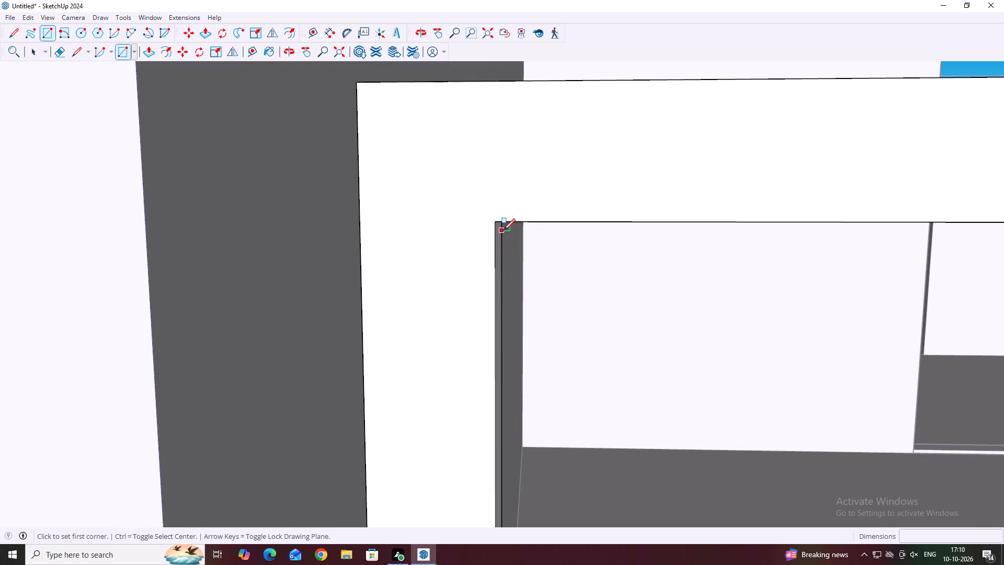
left_click(496, 223)
scroll(522, 267, "down", 9)
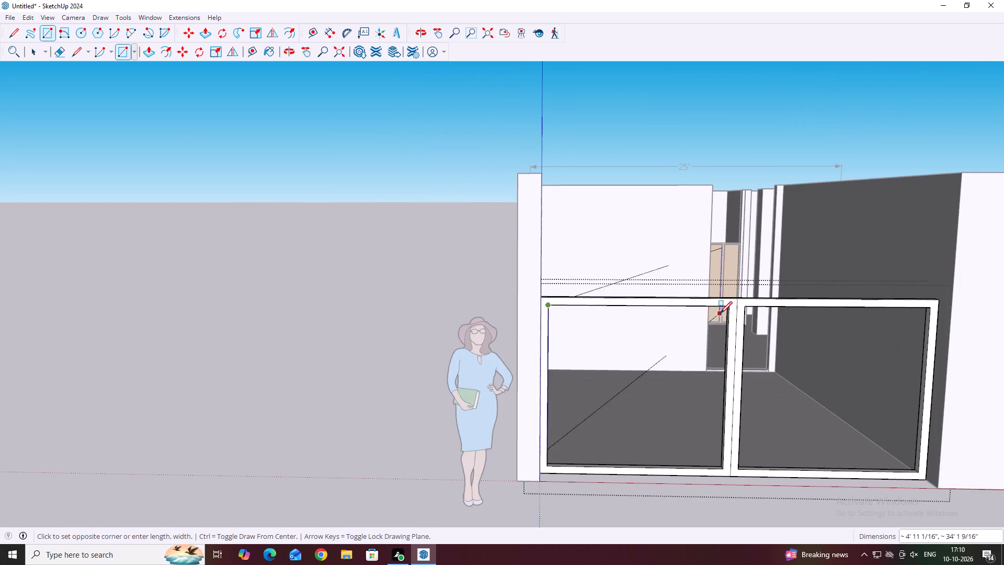
scroll(725, 315, "up", 4)
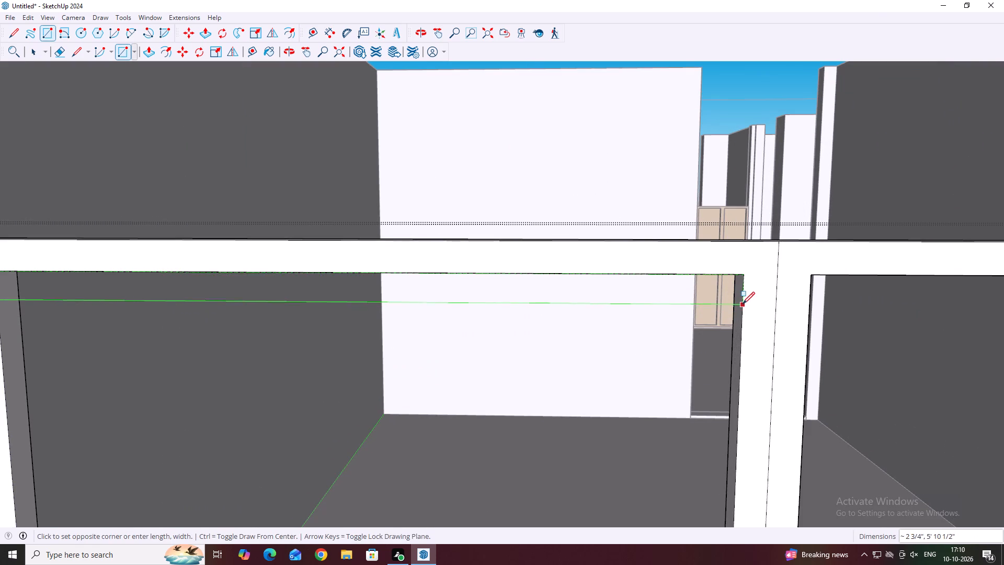
left_click(743, 301)
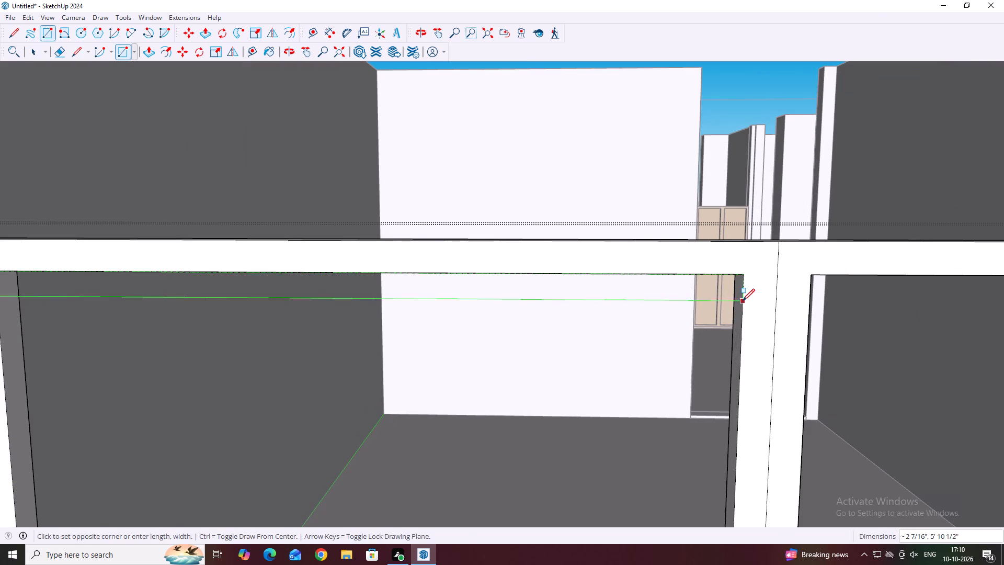
Turn the strip rectangle at the top of the left frame, with its edges, into a component.
key("space")
scroll(741, 301, "down", 4)
left_click(733, 298)
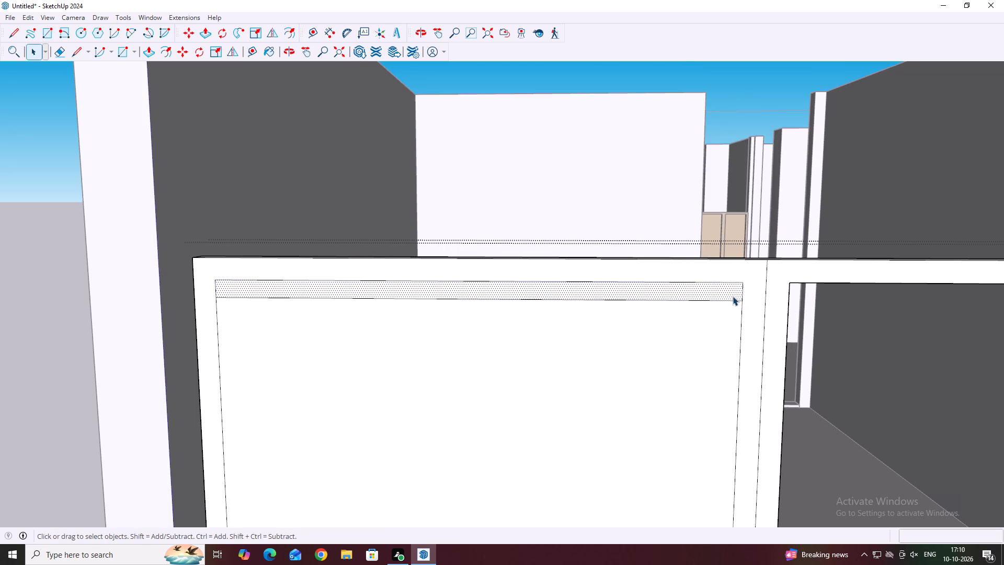
double_click(733, 296)
right_click(733, 295)
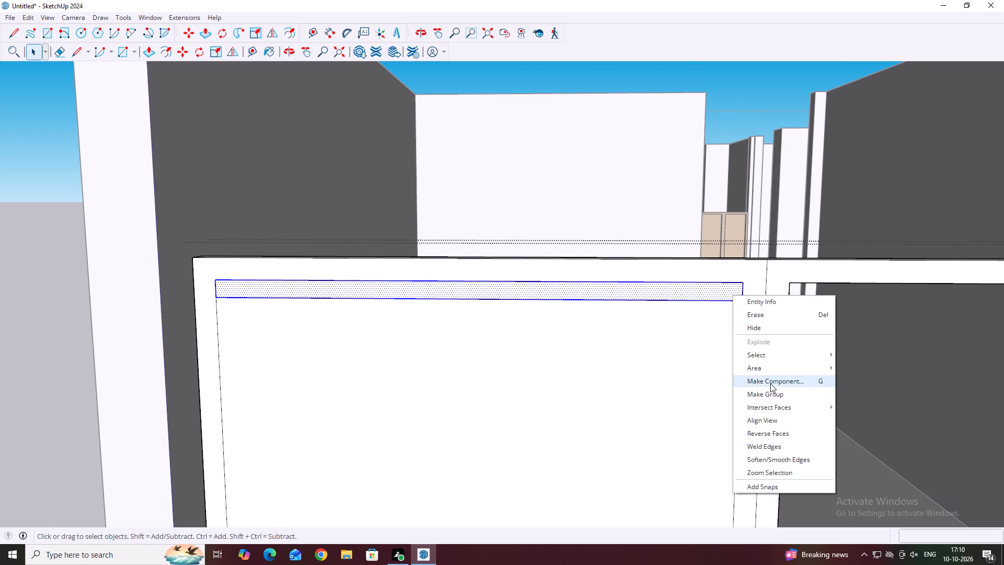
left_click(770, 383)
left_click(516, 404)
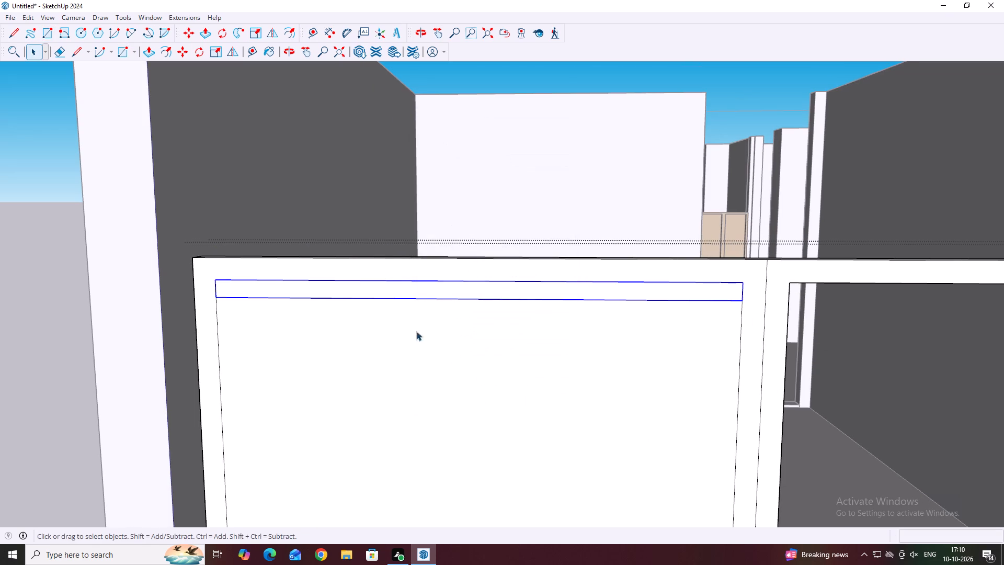
Inside the strip component, extrude its face outward 1", and leave the component.
left_click(354, 287)
double_click(362, 290)
left_click(367, 290)
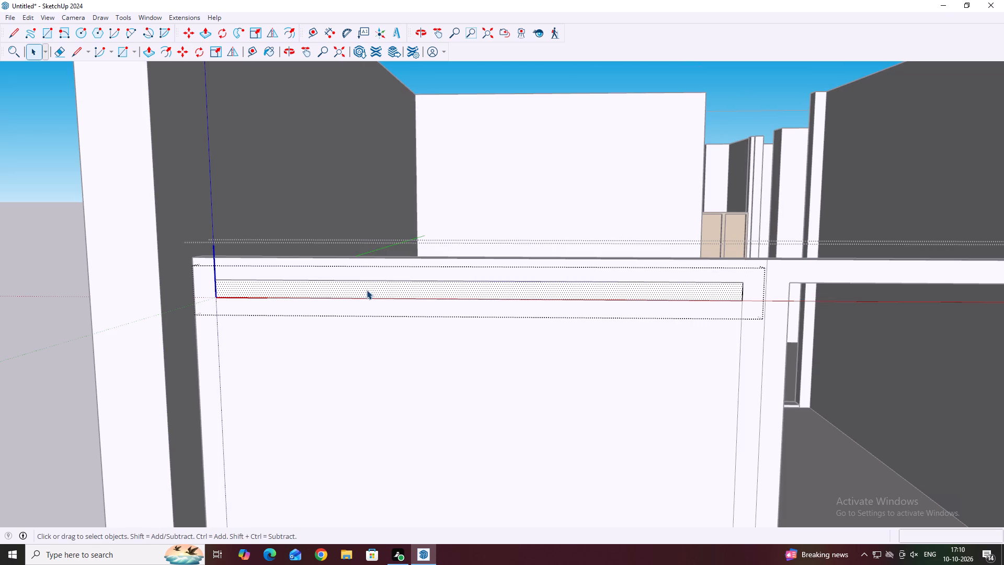
key("p")
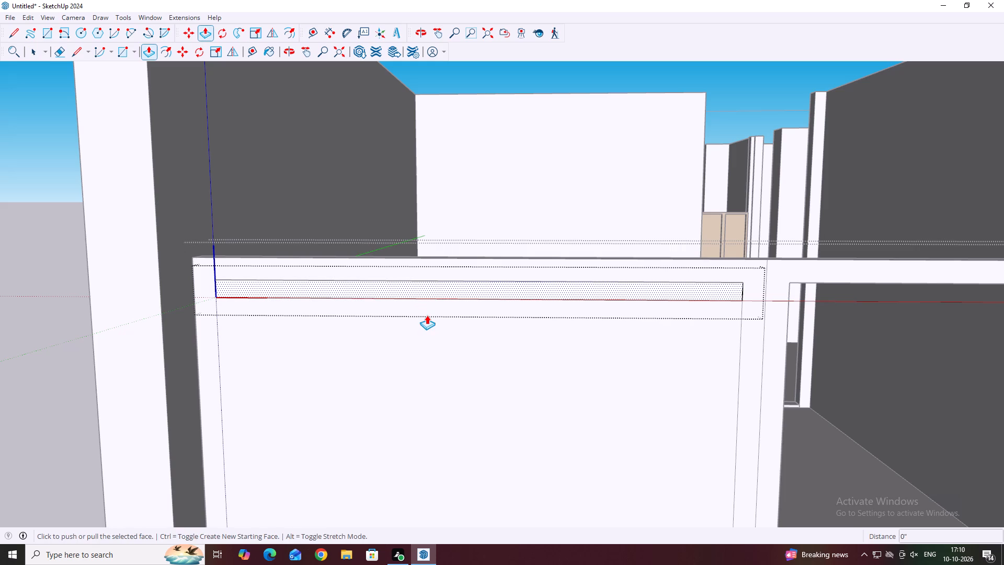
left_click(475, 281)
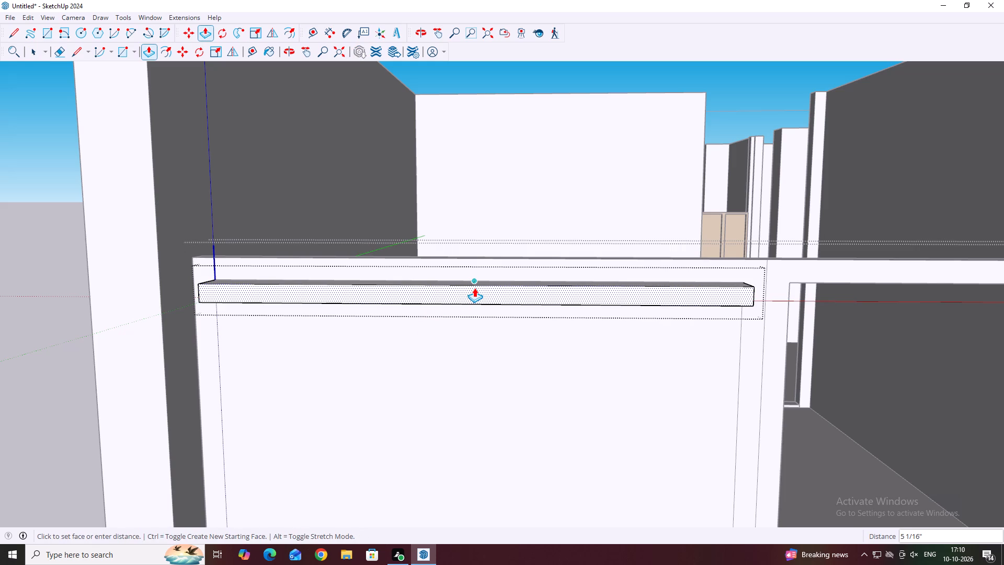
key("1")
key("Return")
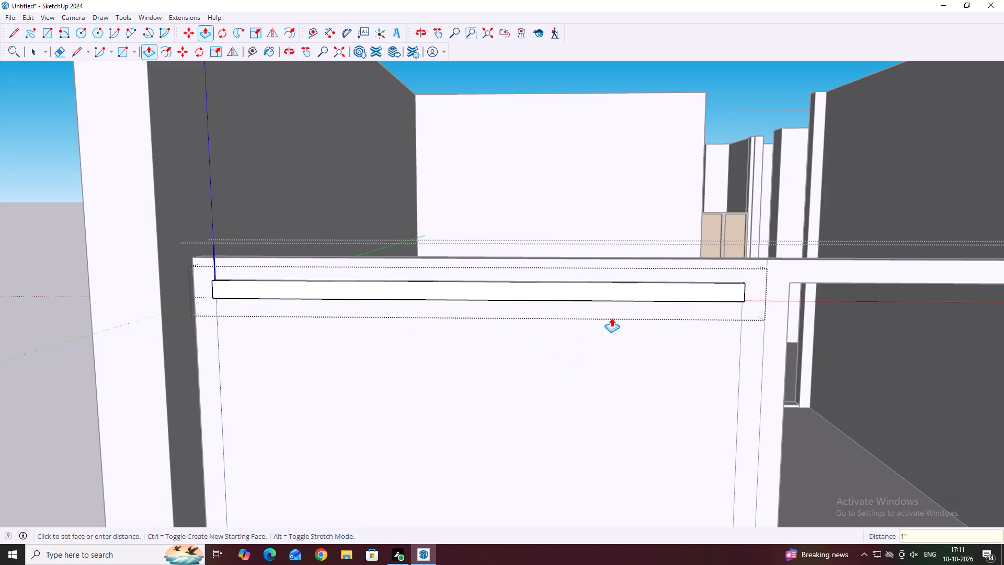
key("space")
scroll(672, 318, "down", 5)
scroll(750, 355, "down", 2)
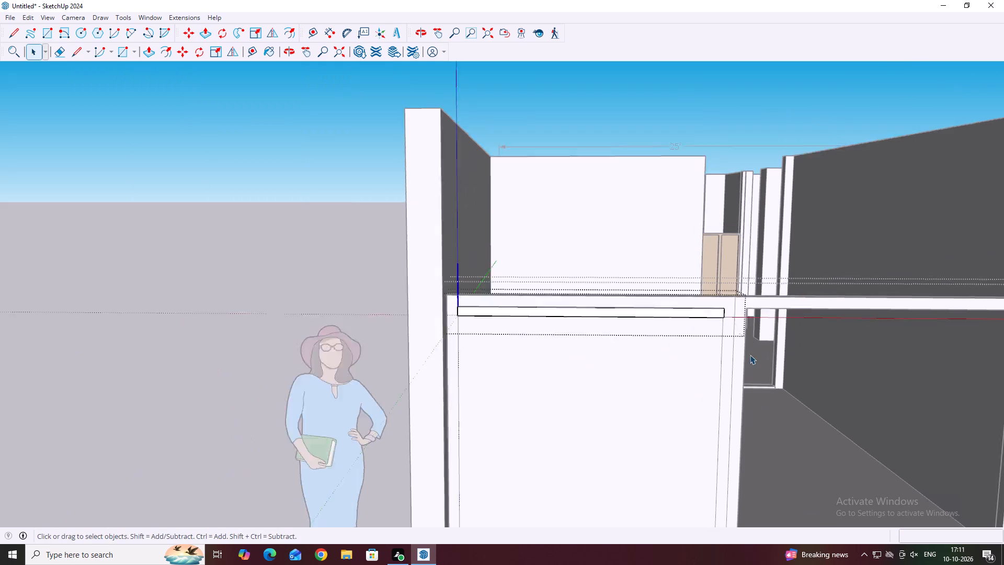
scroll(750, 355, "down", 3)
scroll(714, 359, "up", 3)
left_click(710, 363)
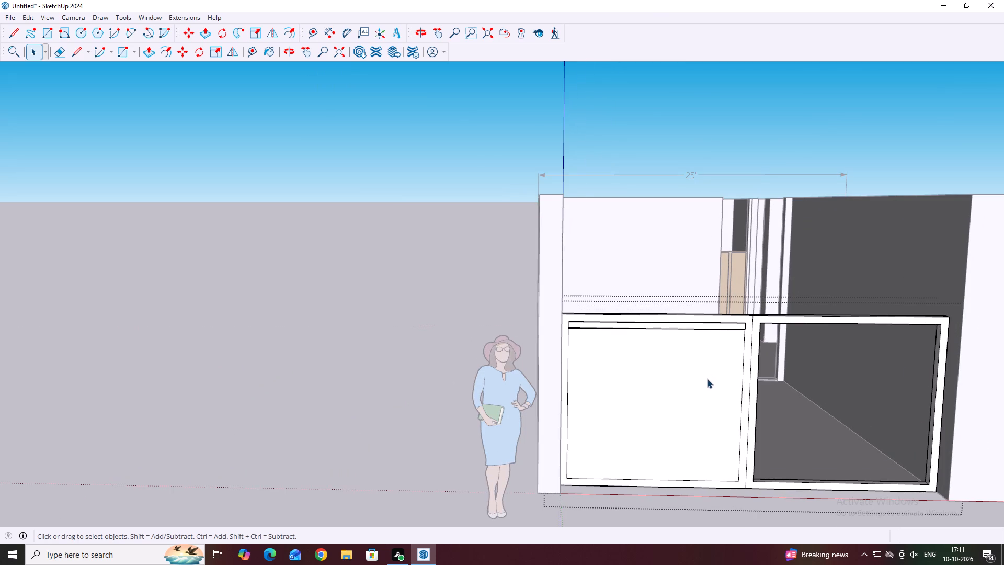
Delete the large face filling the left frame's opening below the strip.
scroll(698, 379, "up", 2)
left_click(692, 372)
key("Delete")
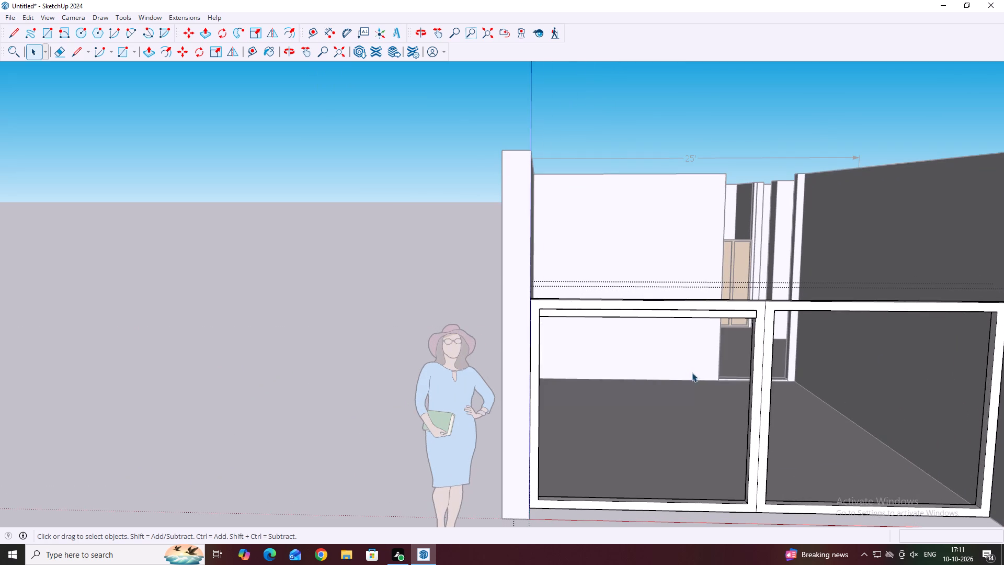
Move the strip straight down about 7/16" to leave a small gap below the left frame's top rail.
scroll(693, 322, "up", 3)
left_click(700, 308)
key("m")
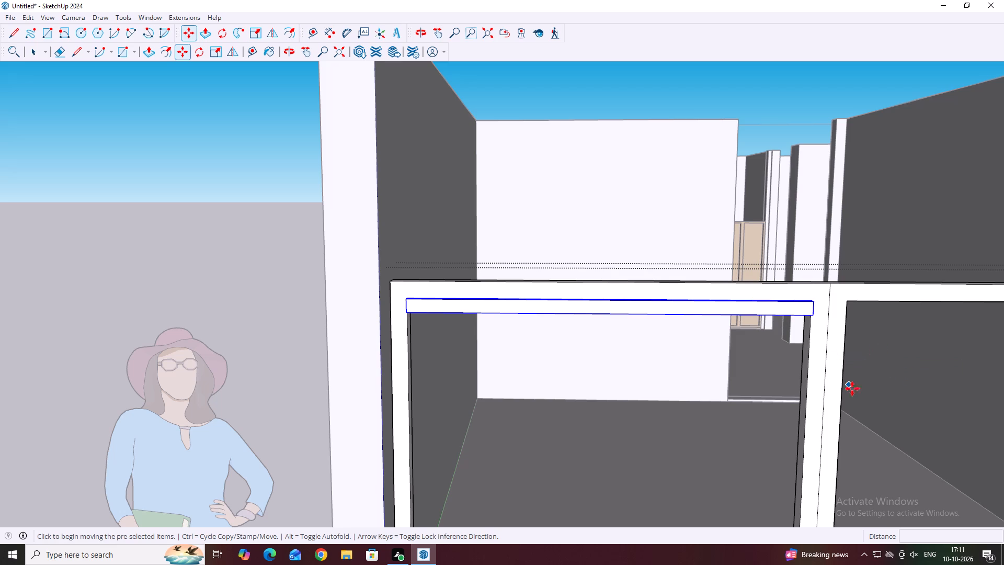
scroll(787, 311, "up", 14)
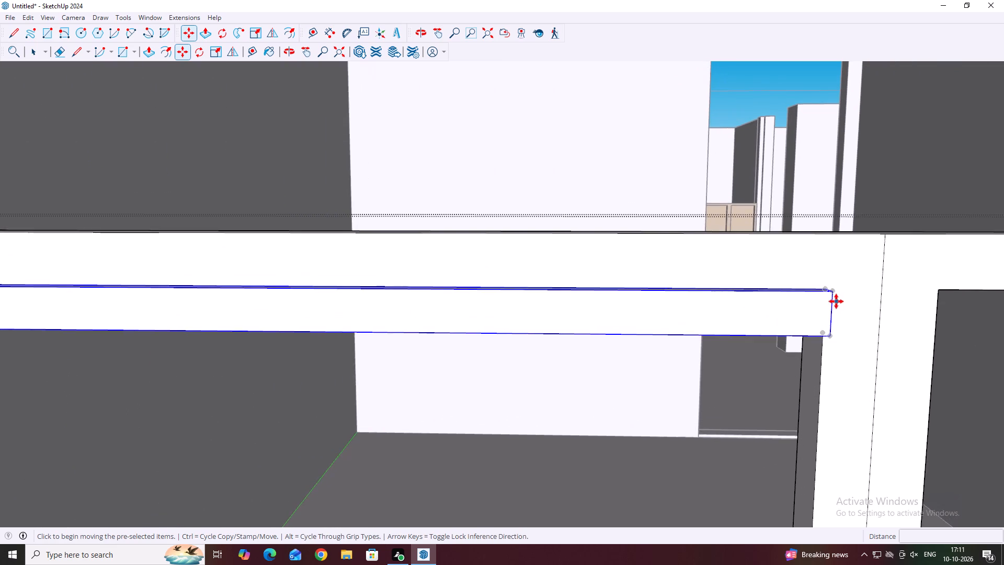
scroll(836, 301, "up", 2)
left_click(822, 281)
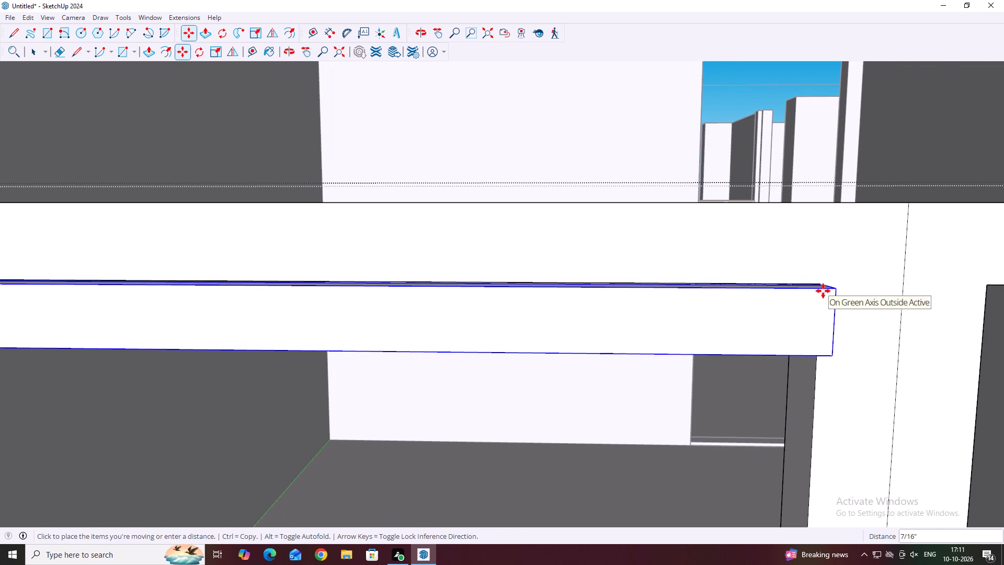
scroll(824, 294, "up", 2)
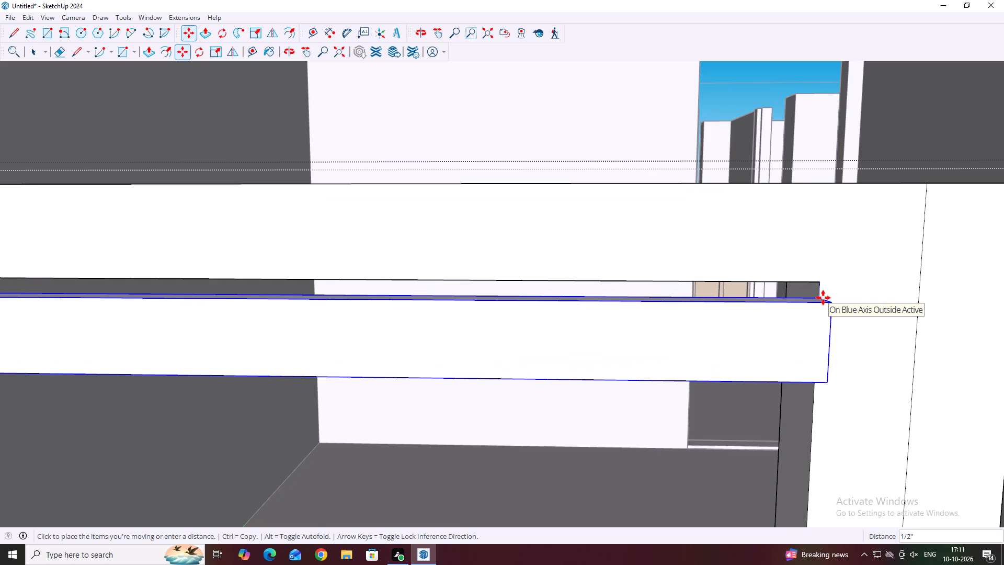
left_click(821, 297)
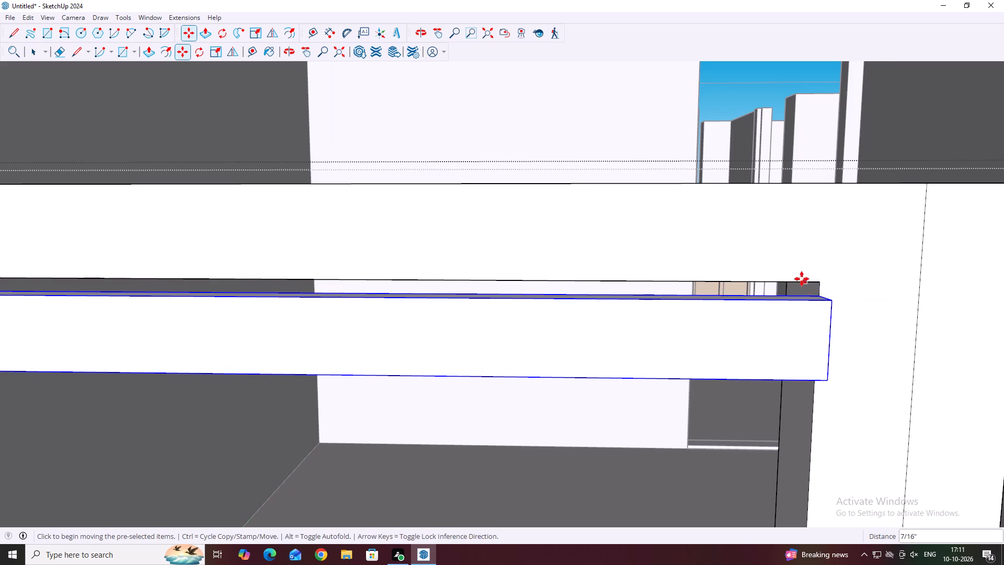
Copy the strip down about 5' 3 1/8" to the left frame's bottom and divide the distance into 10 equal spacings.
scroll(801, 276, "down", 5)
middle_click_drag(803, 335, 798, 284)
scroll(792, 293, "down", 11)
middle_click_drag(744, 244, 745, 291)
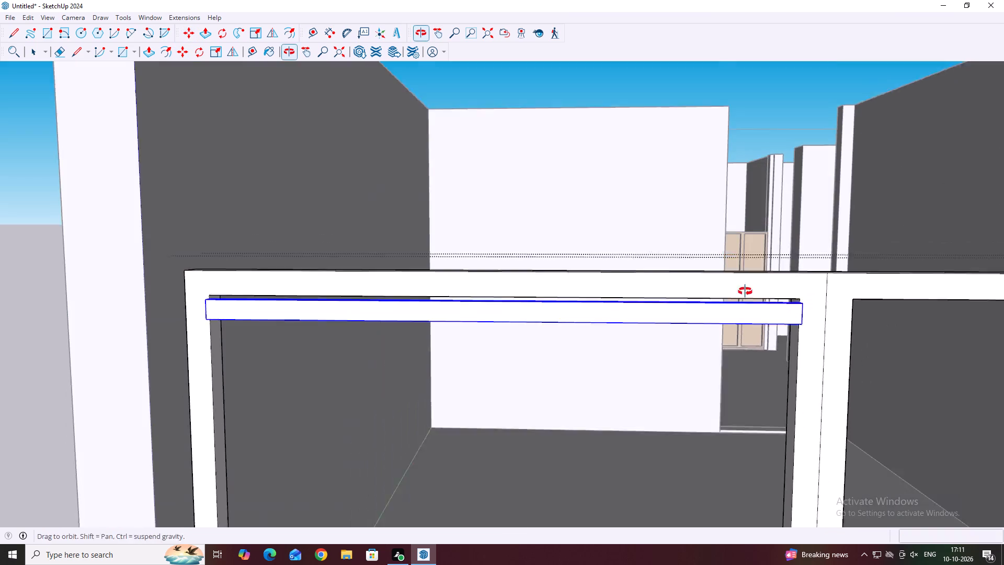
middle_click_drag(745, 291, 745, 309)
scroll(742, 313, "down", 8)
scroll(754, 329, "up", 9)
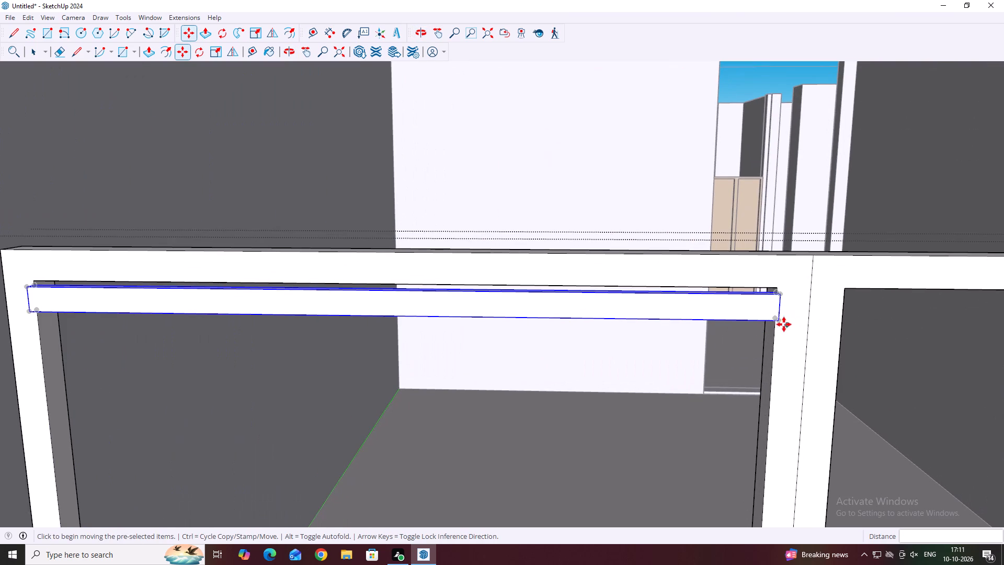
left_click(779, 322)
scroll(786, 337, "down", 6)
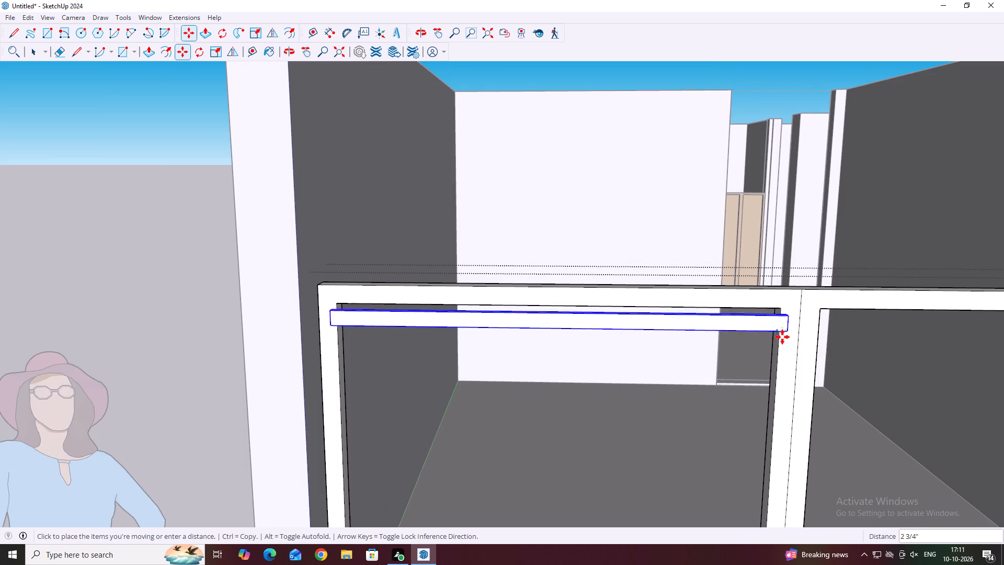
scroll(782, 334, "down", 6)
scroll(779, 407, "down", 6)
scroll(765, 477, "up", 5)
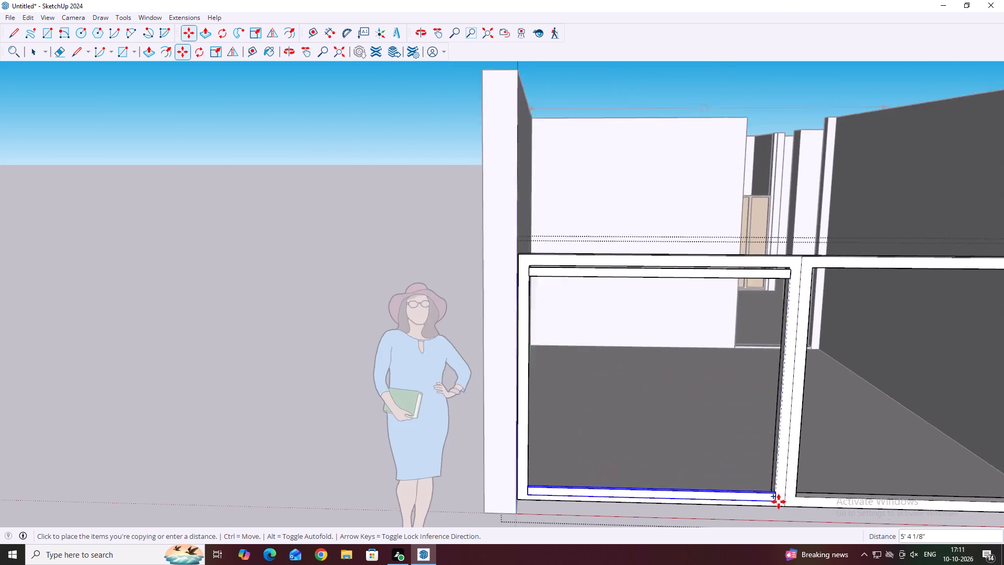
scroll(779, 502, "up", 10)
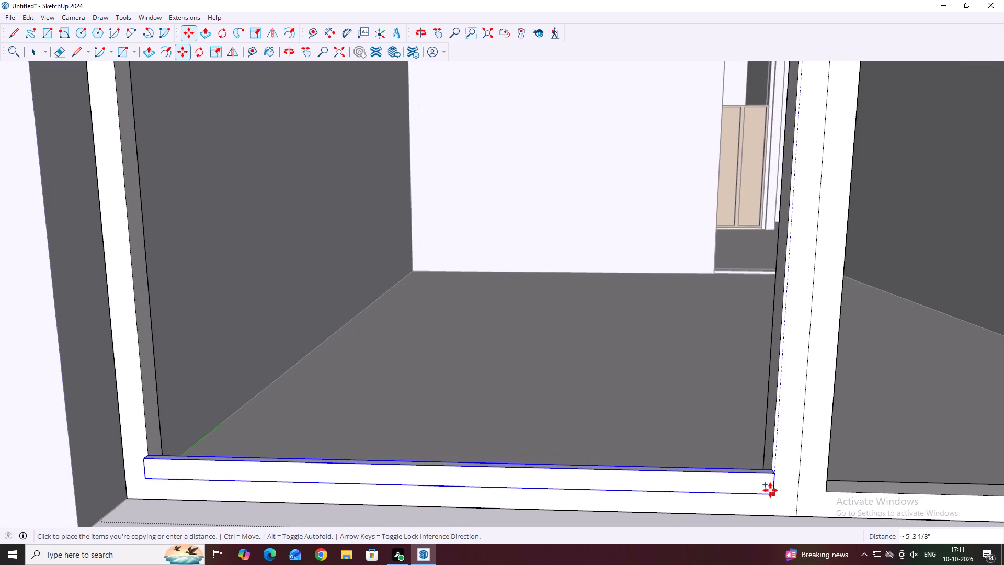
scroll(770, 490, "up", 3)
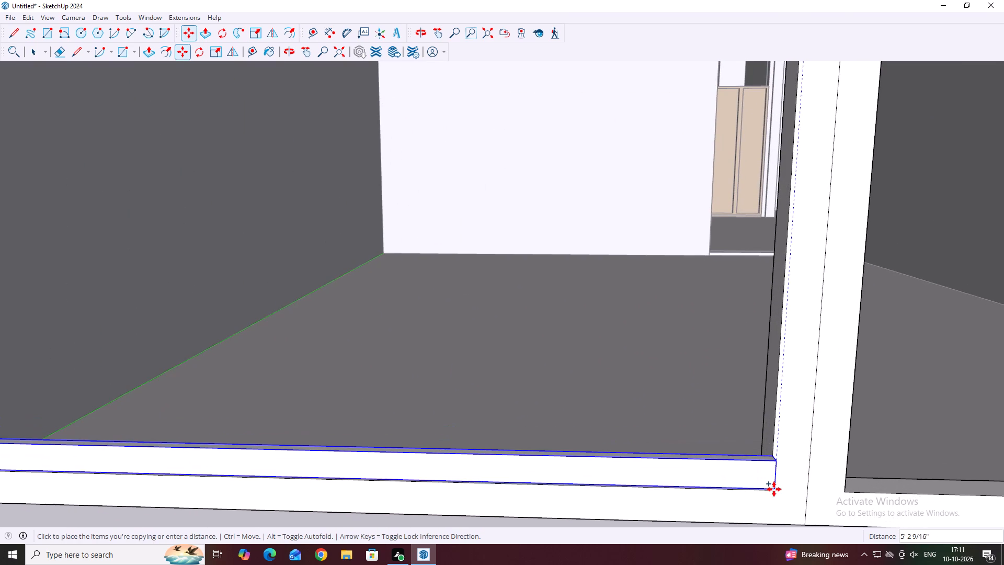
left_click(771, 492)
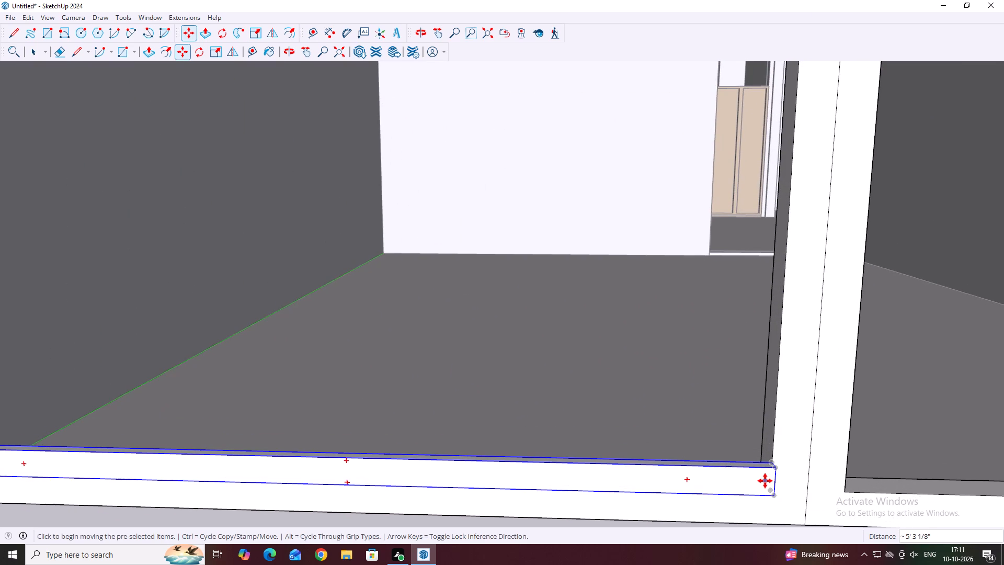
type("/10")
key("Return")
scroll(622, 289, "down", 15)
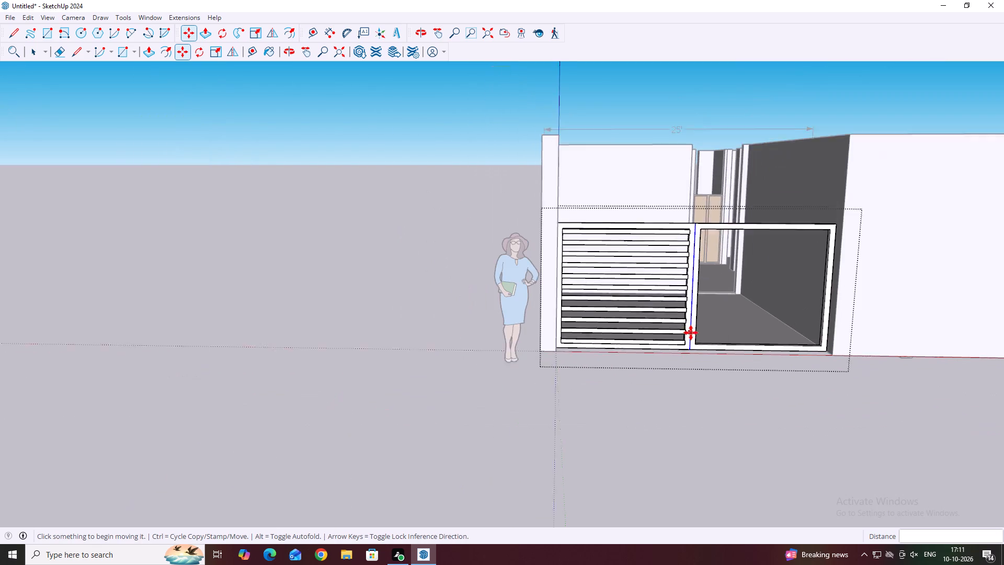
scroll(691, 333, "down", 1)
key("space")
Inside one of the left frame's strip components, extrude the bottom face downward 2" and leave the component.
scroll(669, 267, "up", 3)
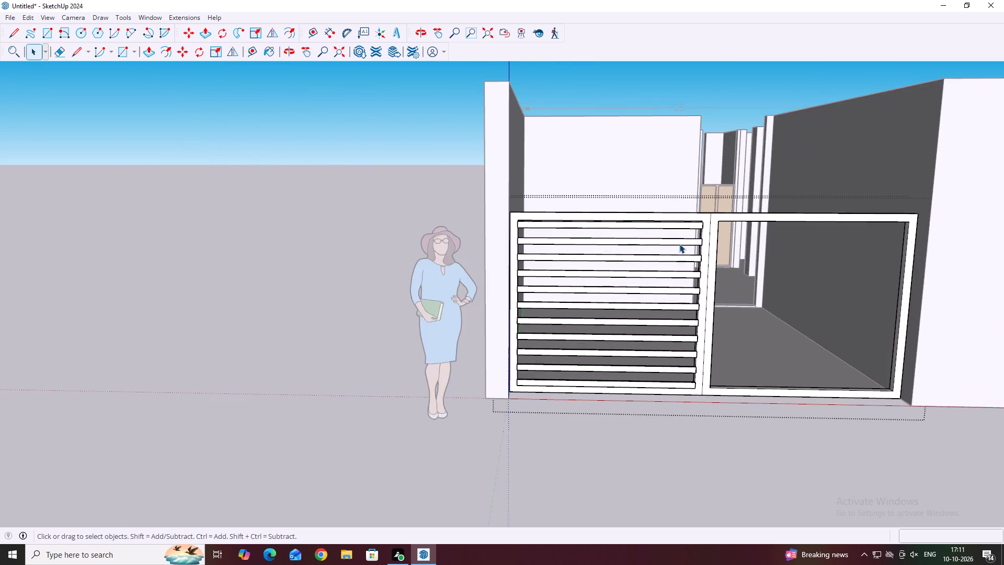
scroll(684, 236, "up", 2)
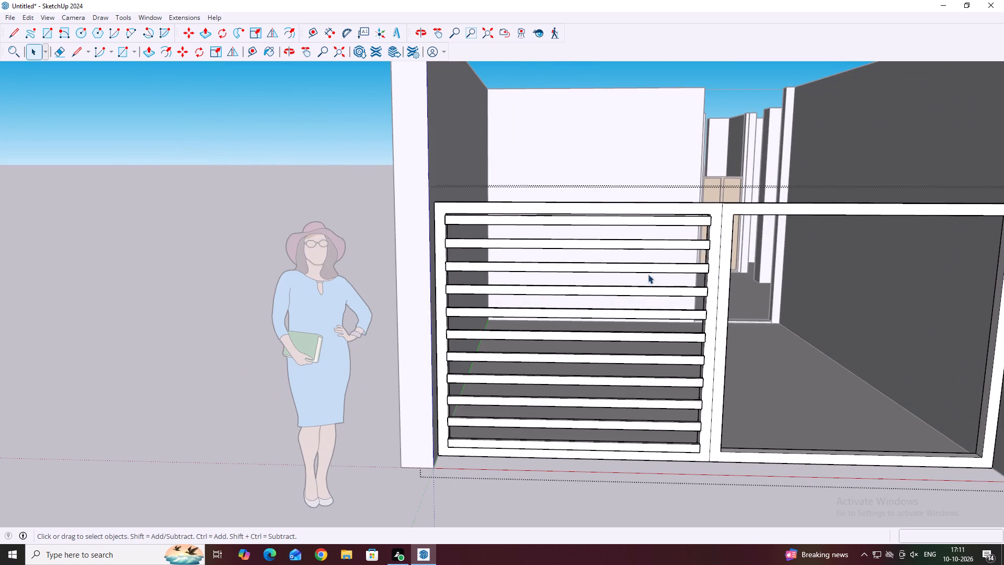
scroll(672, 207, "up", 5)
double_click(672, 224)
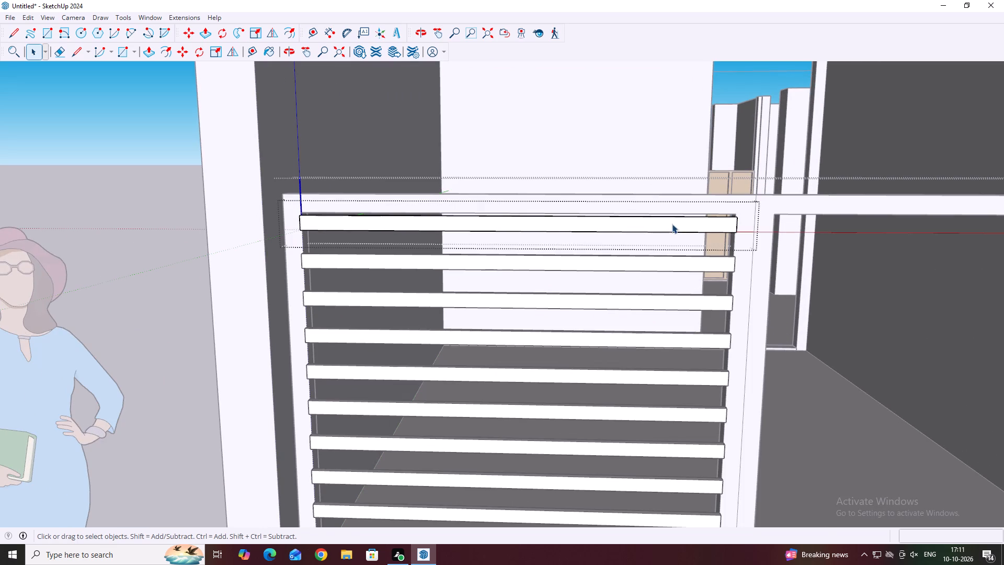
left_click(675, 227)
middle_click_drag(681, 241, 679, 212)
scroll(681, 236, "up", 4)
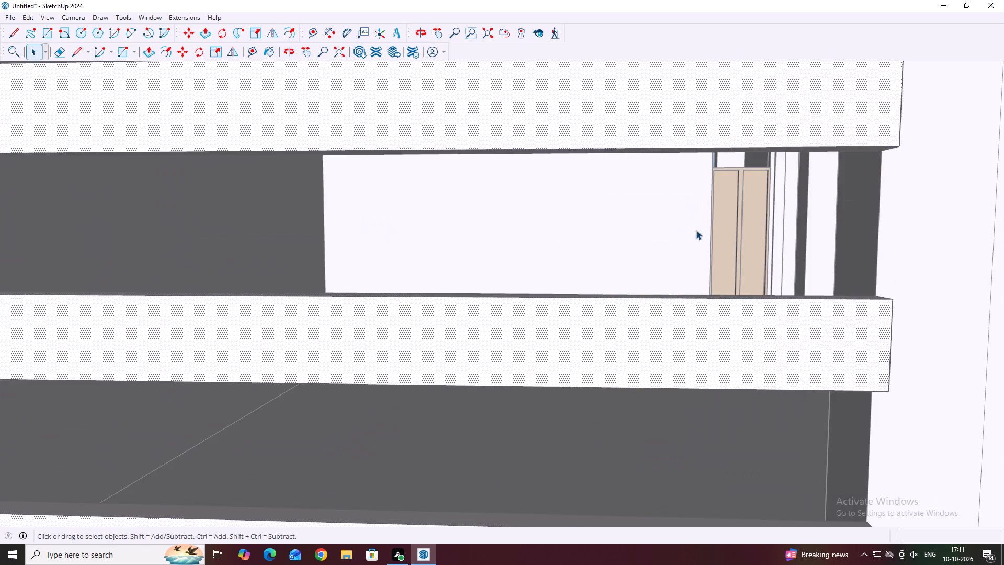
scroll(701, 255, "down", 2)
middle_click_drag(690, 307, 675, 214)
scroll(669, 303, "down", 11)
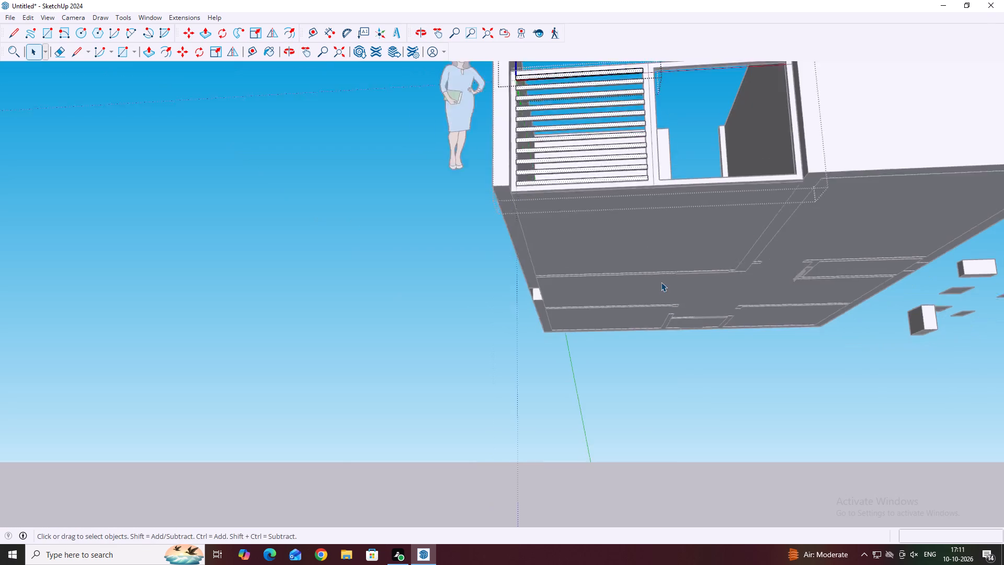
scroll(661, 282, "down", 2)
scroll(645, 188, "up", 8)
middle_click_drag(652, 200, 651, 163)
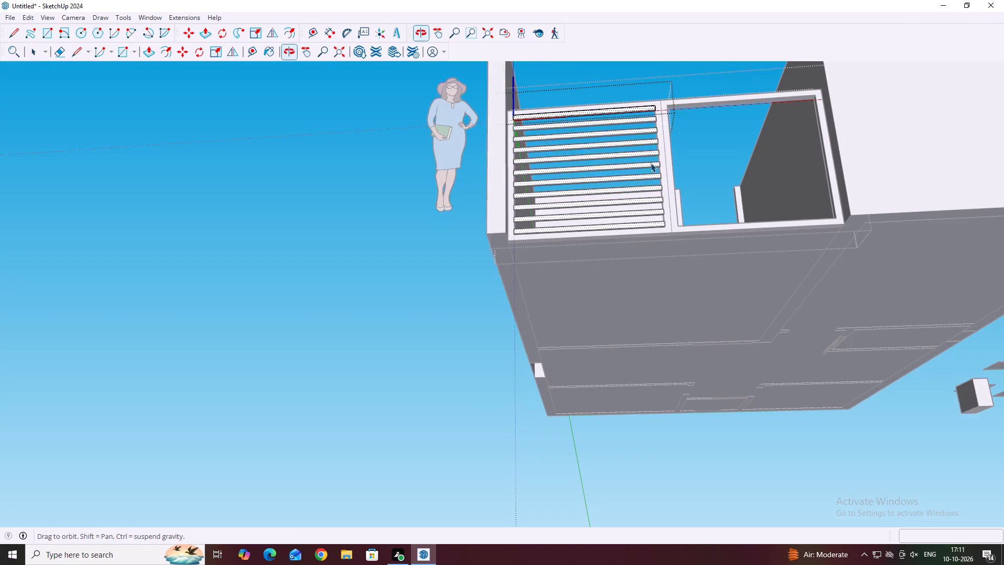
middle_click_drag(651, 163, 651, 163)
scroll(651, 148, "up", 15)
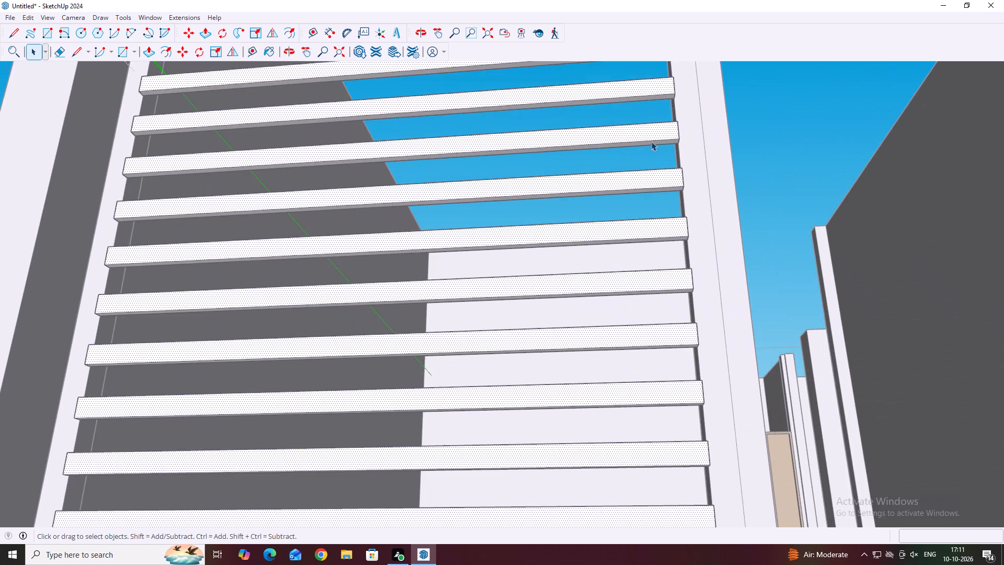
left_click(651, 142)
scroll(651, 144, "up", 3)
left_click(651, 142)
double_click(651, 142)
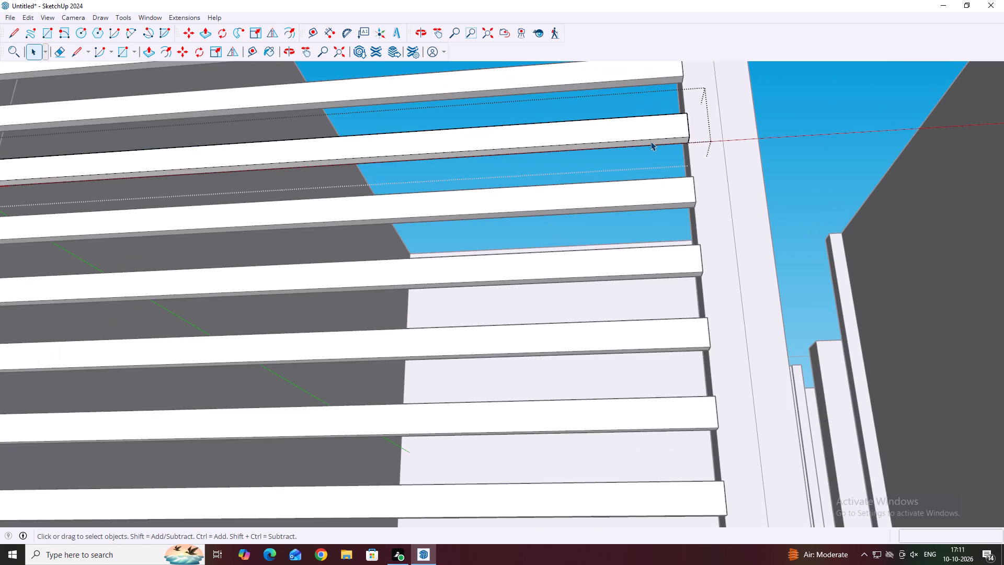
left_click(651, 141)
key("p")
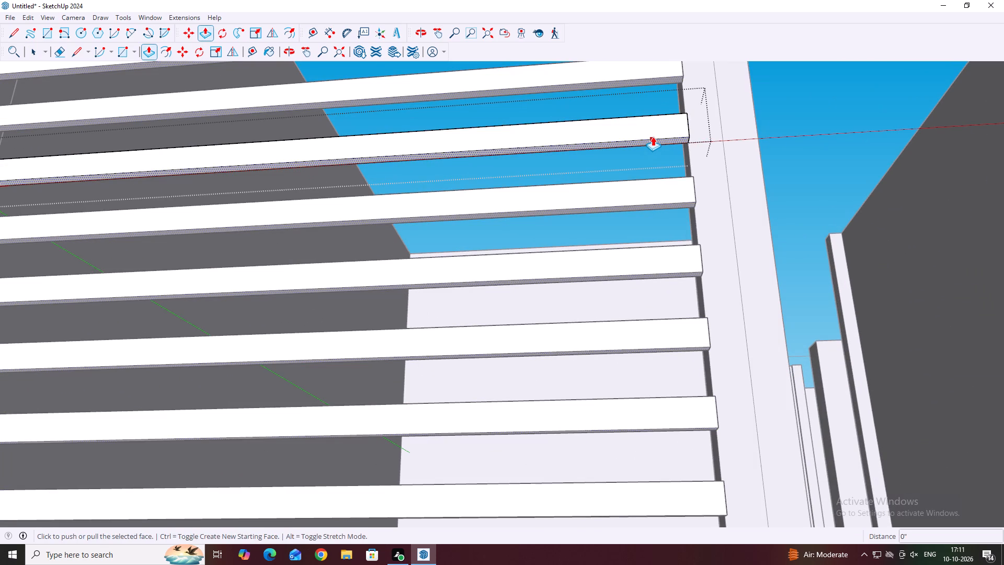
left_click(653, 136)
key("Escape")
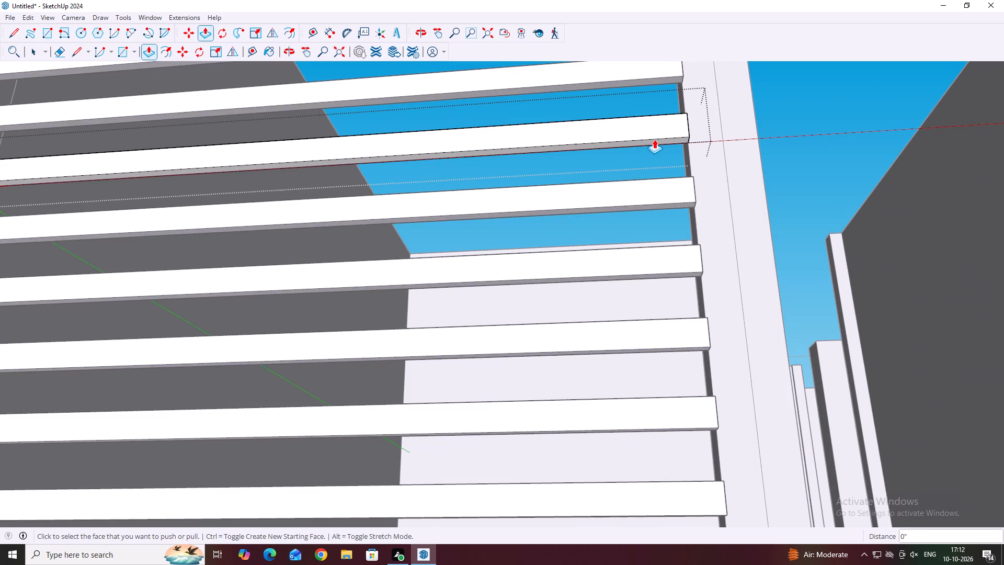
scroll(654, 139, "up", 3)
left_click(654, 136)
scroll(654, 136, "up", 3)
key("Escape")
scroll(655, 144, "up", 2)
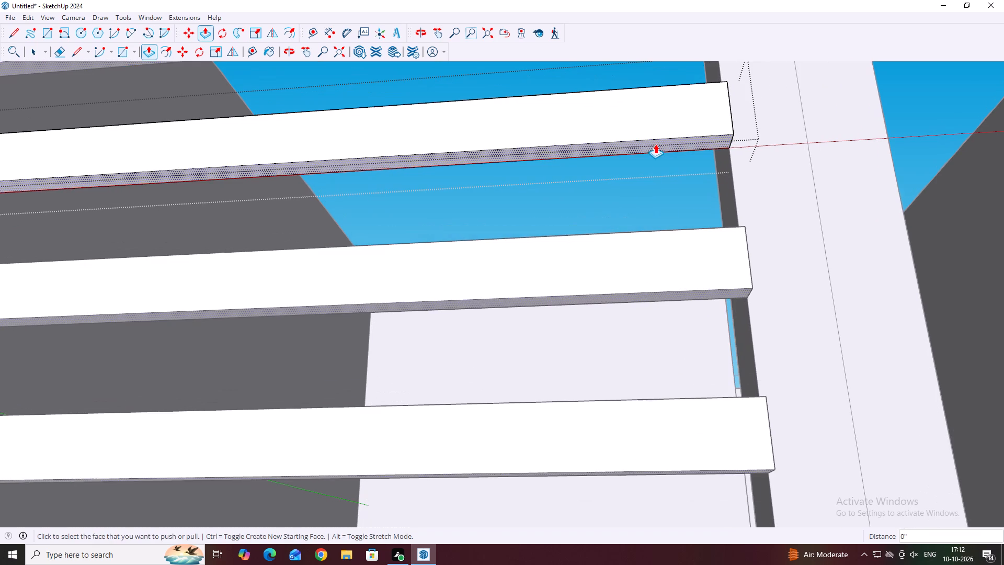
left_click(654, 140)
key("Escape")
left_click(661, 143)
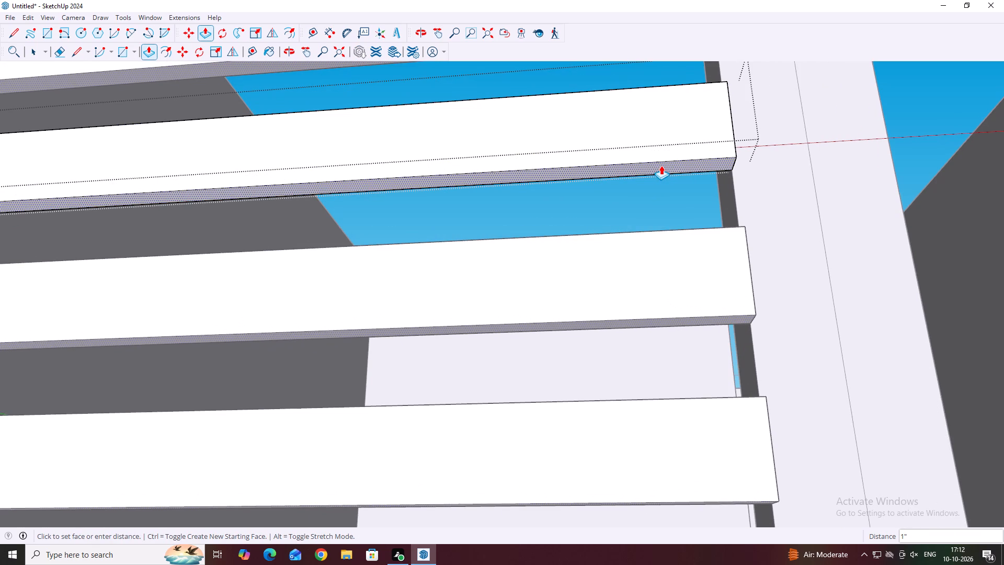
key("2")
key("Return")
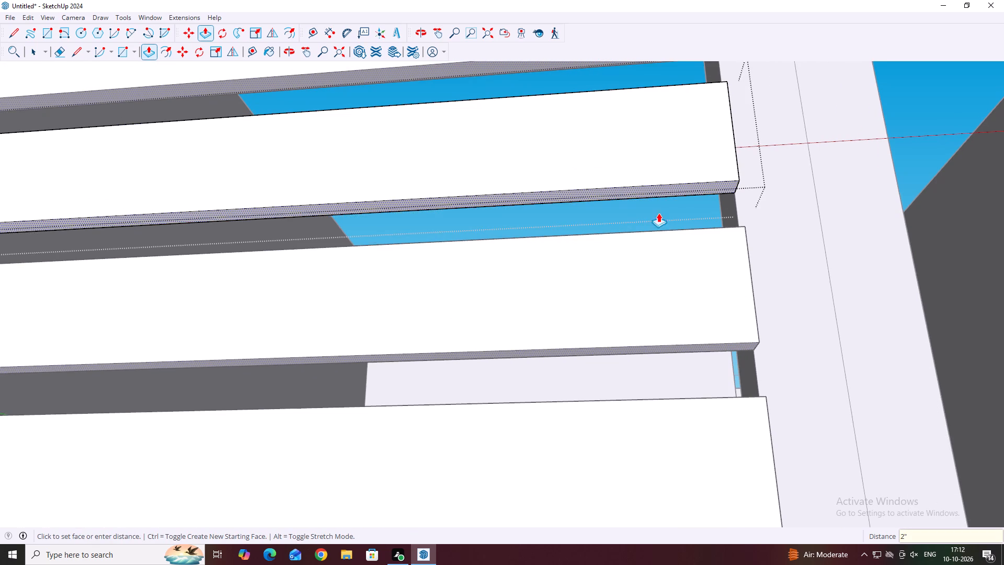
scroll(659, 215, "down", 20)
scroll(659, 215, "down", 7)
middle_click_drag(668, 220, 670, 280)
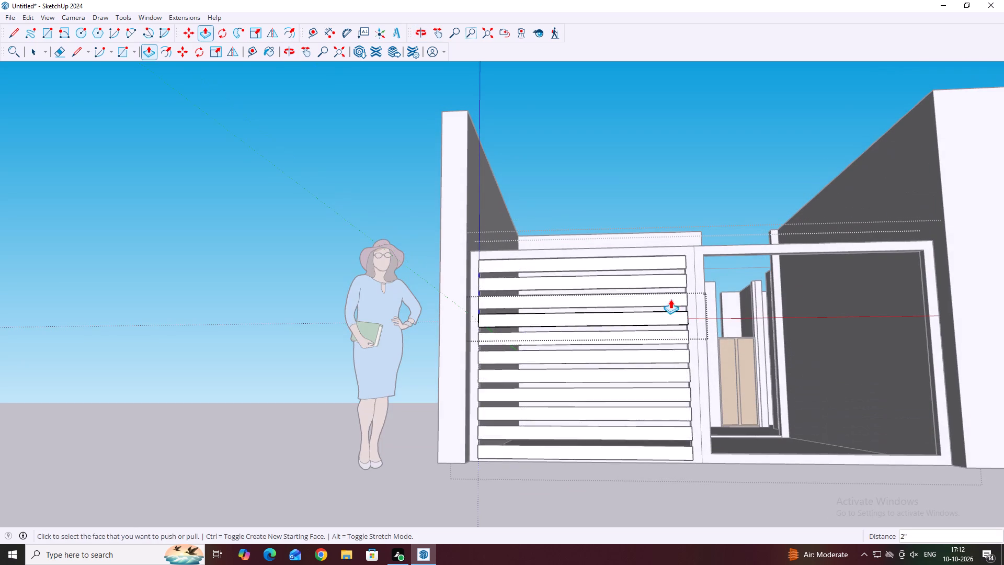
key("space")
scroll(672, 446, "up", 4)
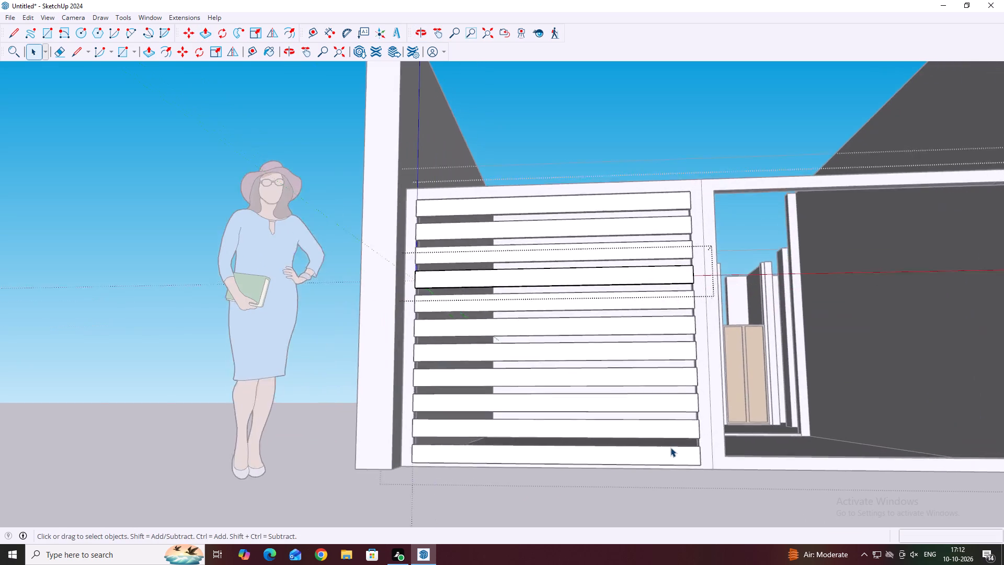
scroll(670, 447, "up", 2)
left_click(670, 448)
Move the lowest strip straight up about 1 15/16" so it clears the left frame's bottom rail.
scroll(674, 466, "up", 3)
left_click(681, 448)
scroll(684, 457, "up", 2)
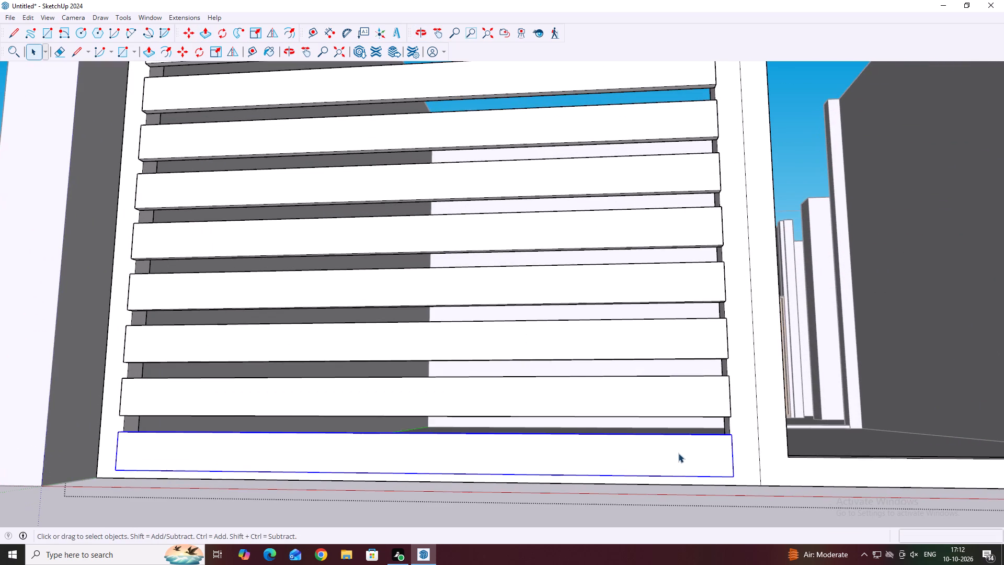
key("m")
scroll(718, 470, "up", 3)
left_click(738, 480)
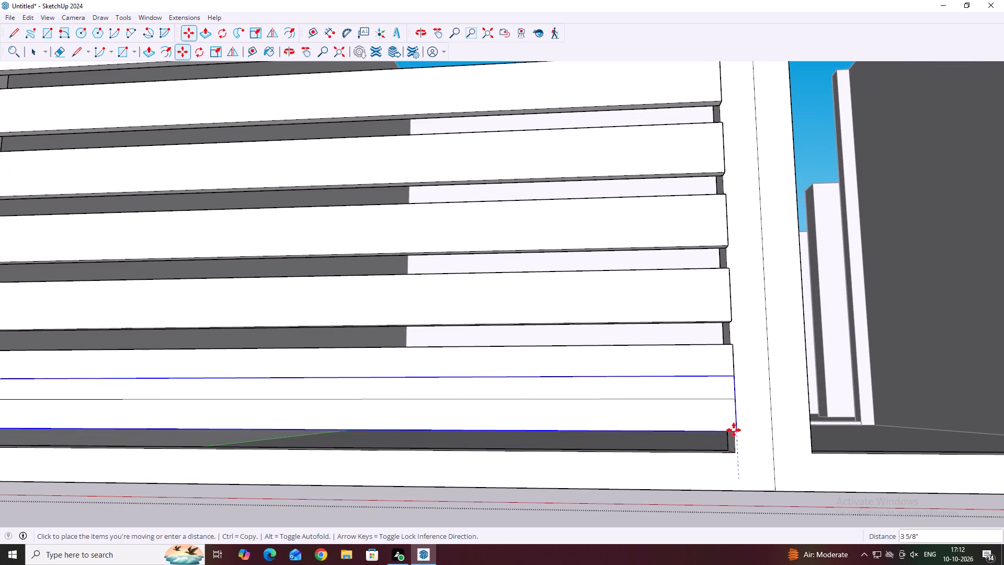
scroll(740, 454, "up", 3)
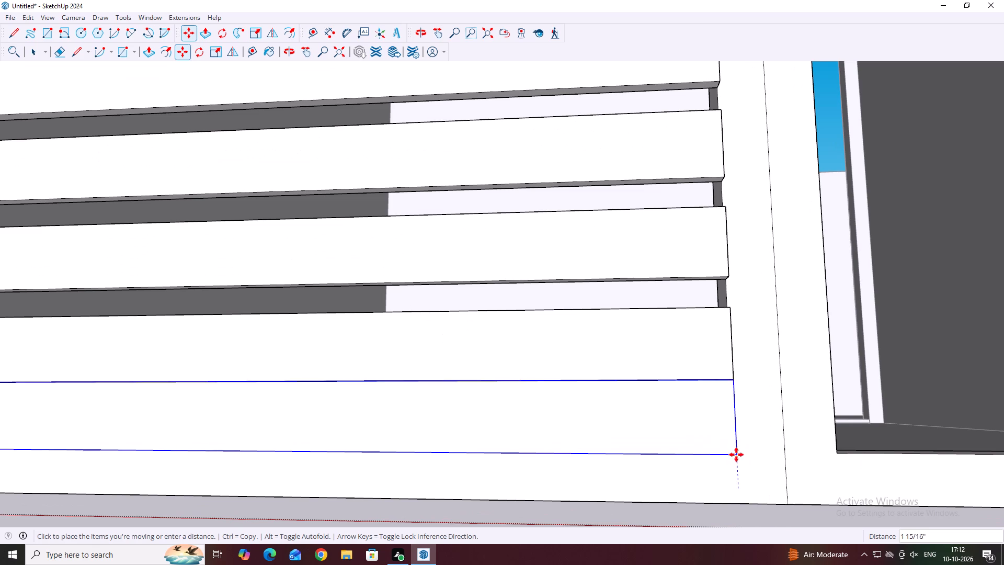
left_click(731, 454)
scroll(723, 427, "up", 3)
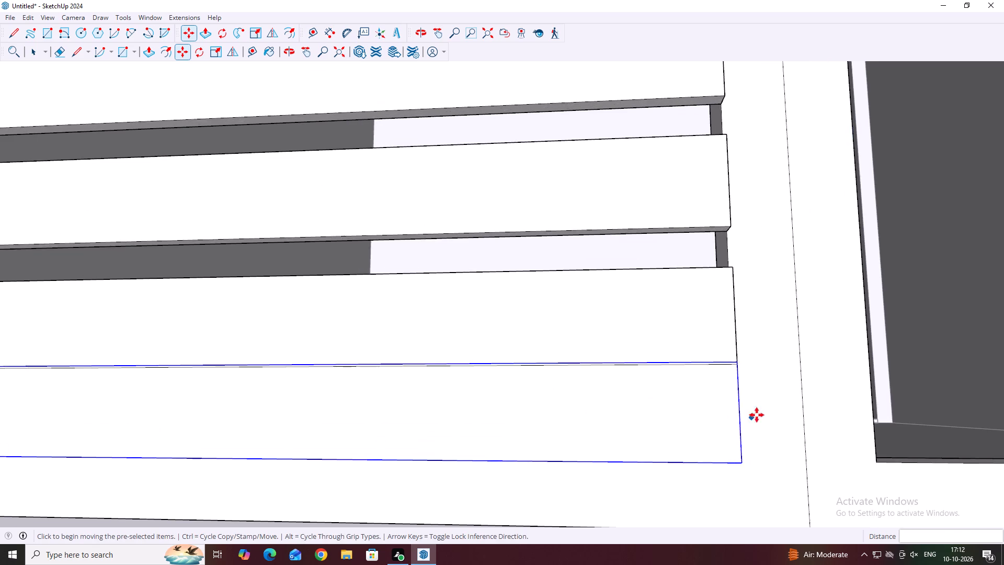
Move the second-lowest strip vertically up about 1 5/16" to leave a gap above the lowest strip.
scroll(746, 390, "down", 12)
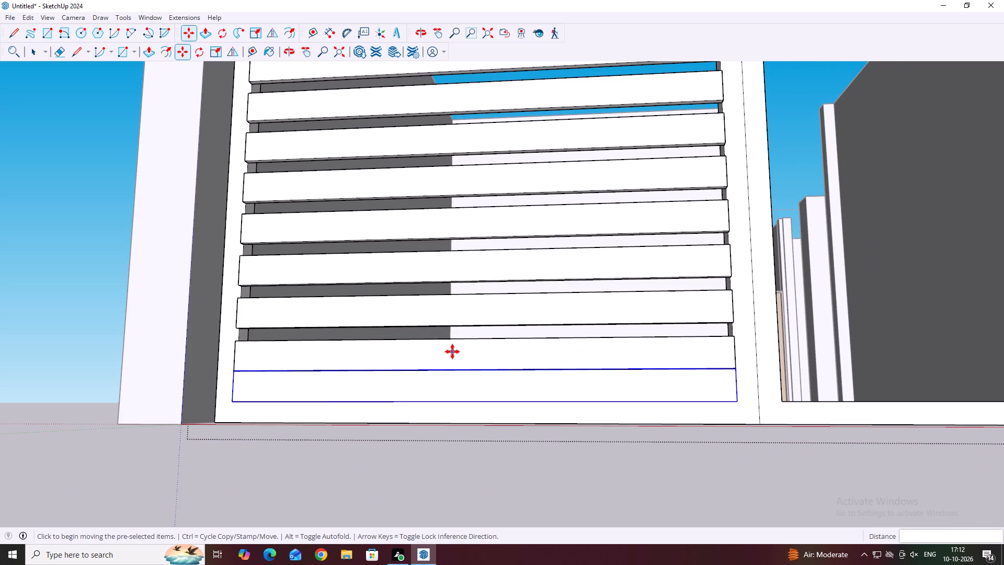
key("space")
left_click(448, 354)
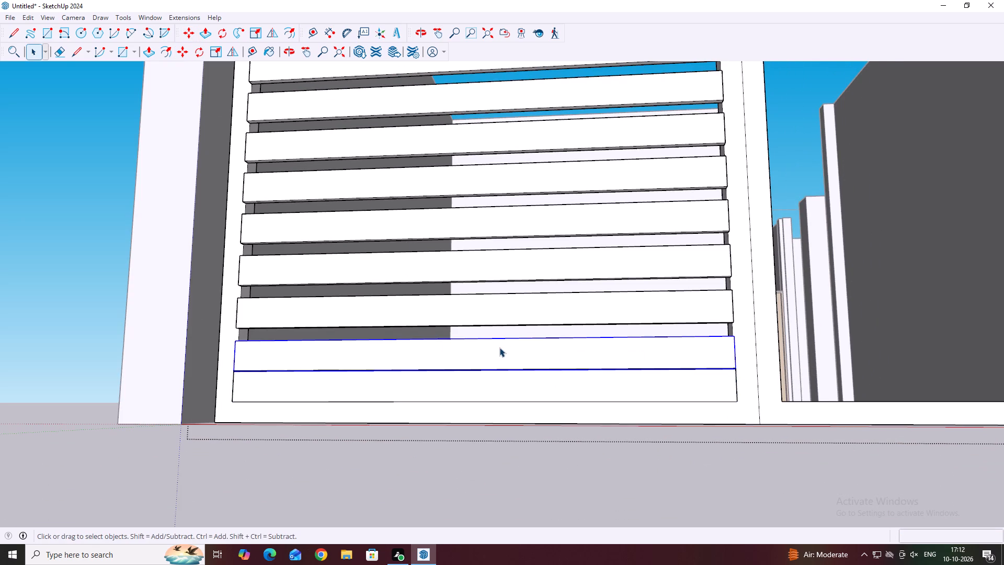
key("m")
scroll(498, 347, "up", 2)
left_click(501, 347)
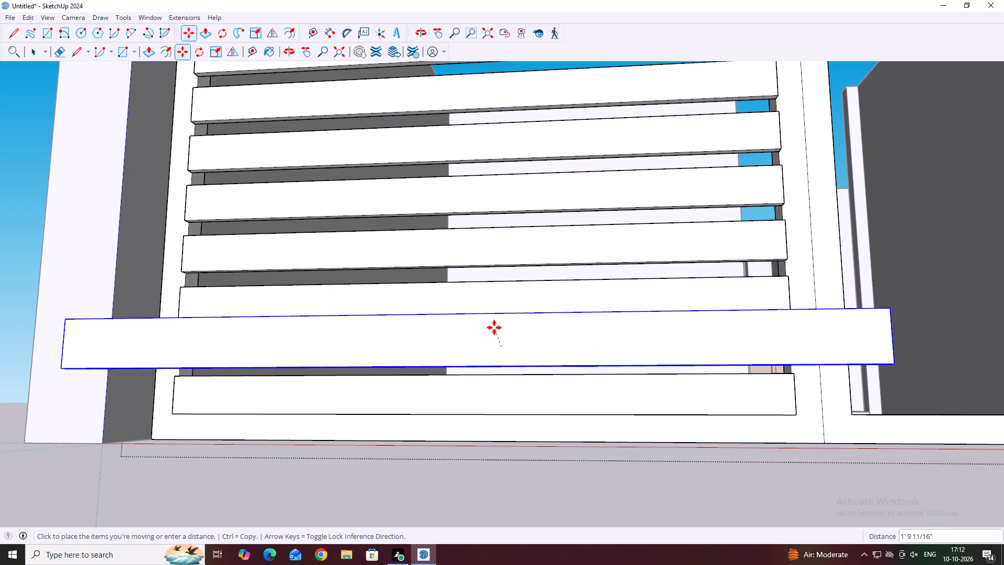
key("Up")
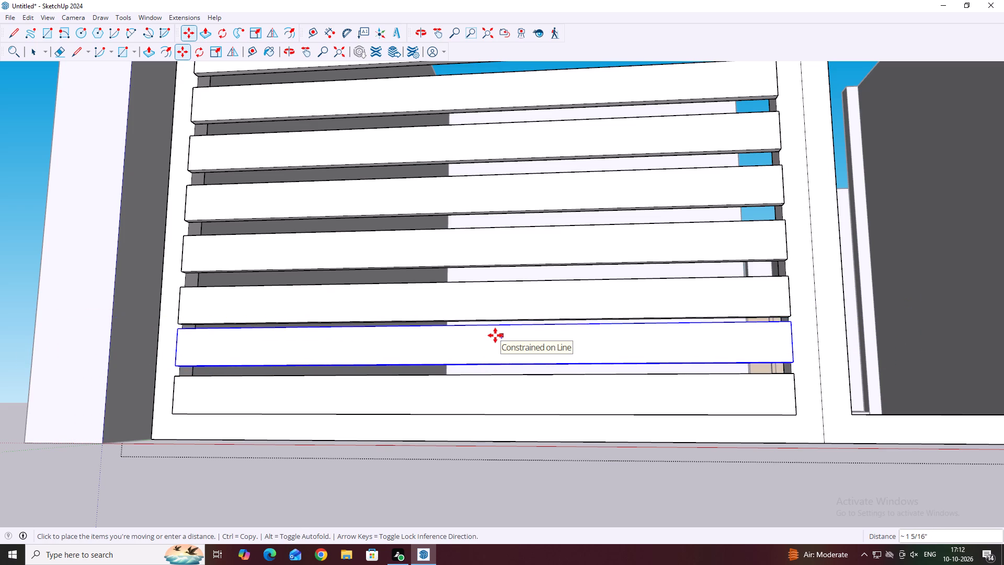
left_click(495, 335)
scroll(687, 385, "down", 6)
scroll(703, 324, "down", 5)
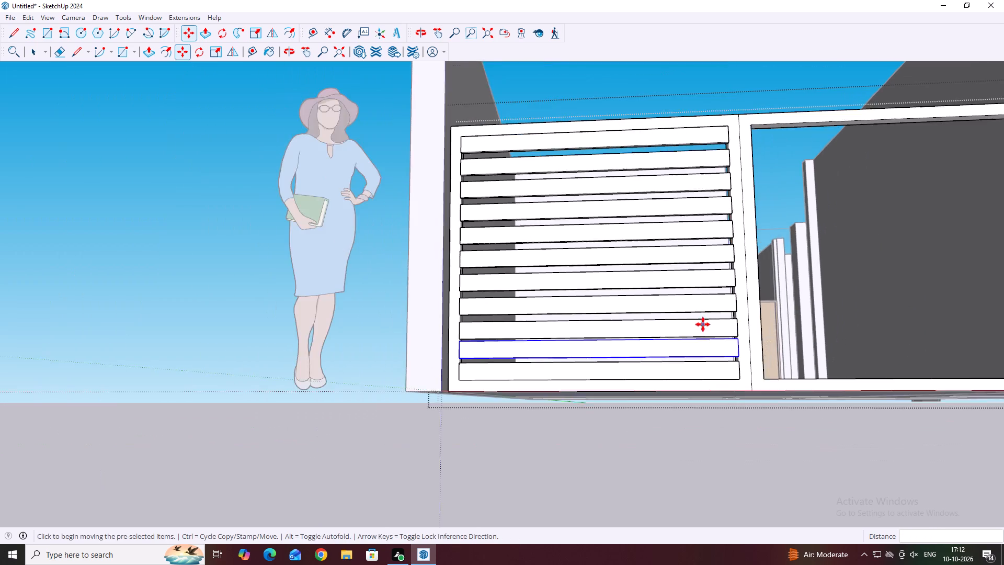
scroll(703, 324, "down", 7)
key("space")
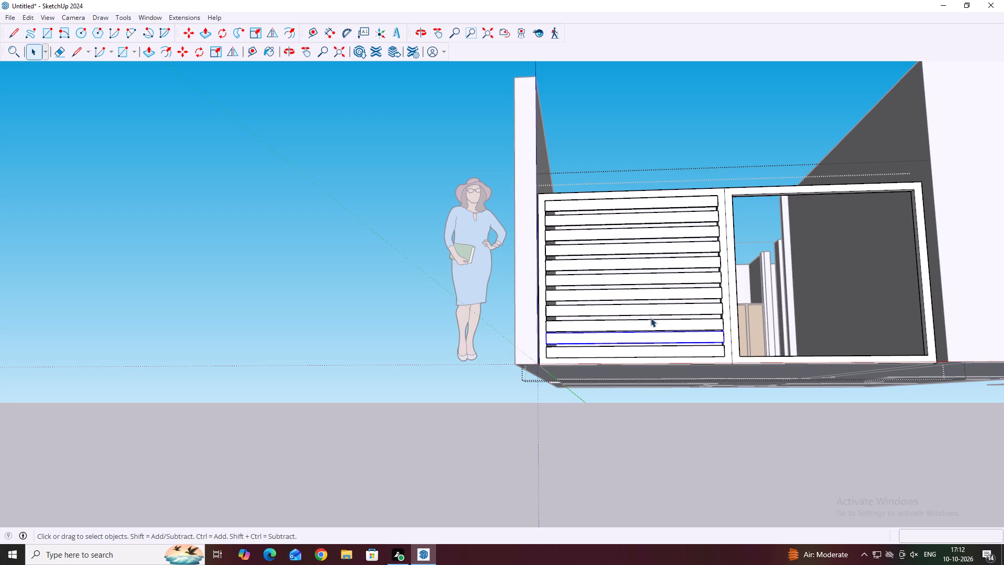
Examine the strips in the left frame and the empty right frame of the low wall from the front and above.
middle_click_drag(659, 308, 676, 391)
left_click(744, 489)
scroll(725, 442, "up", 3)
middle_click_drag(731, 429, 741, 446)
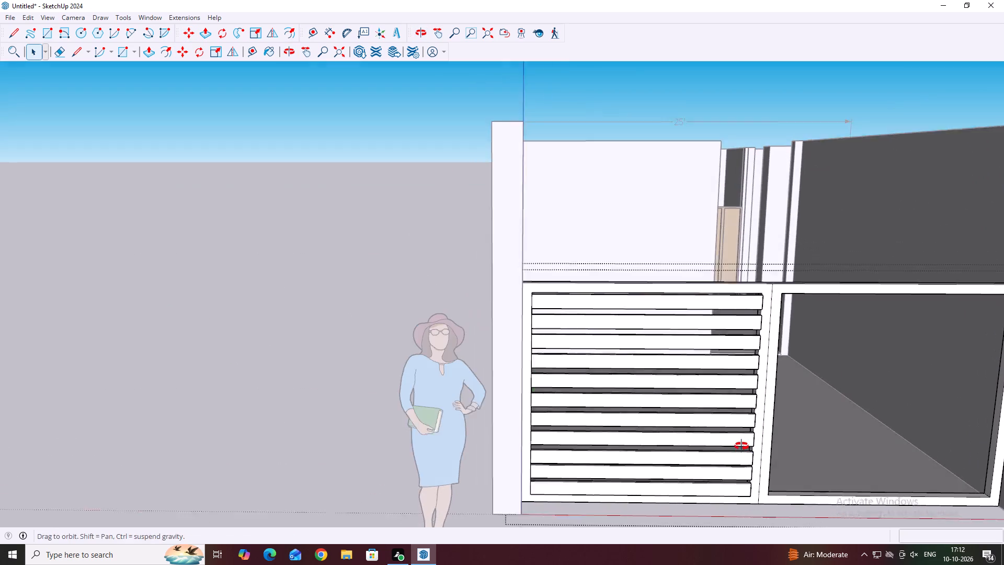
middle_click_drag(741, 446, 745, 456)
scroll(769, 315, "up", 3)
left_click(772, 312)
scroll(725, 298, "down", 8)
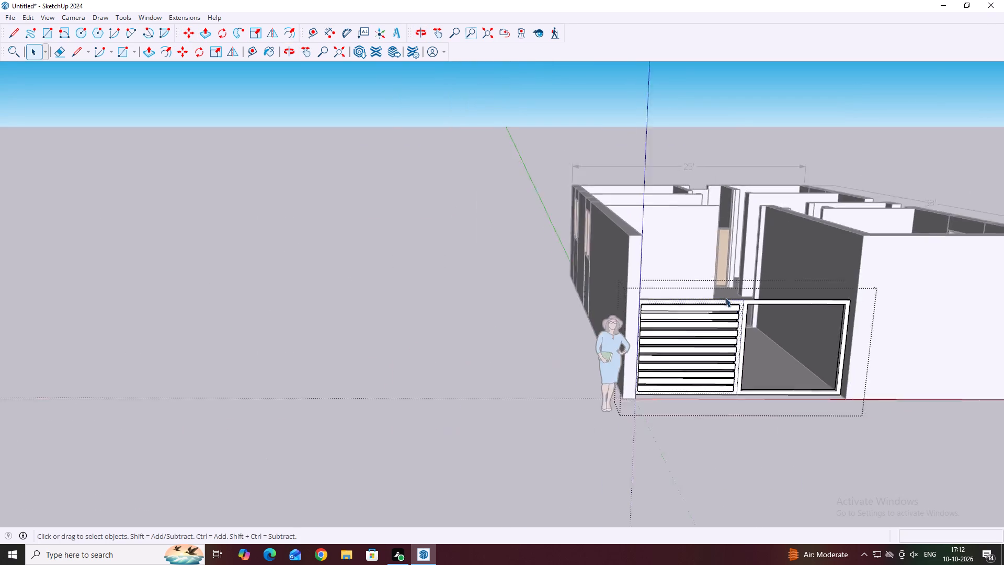
scroll(725, 298, "down", 2)
scroll(730, 319, "up", 3)
middle_click_drag(732, 346, 742, 392)
scroll(748, 354, "up", 6)
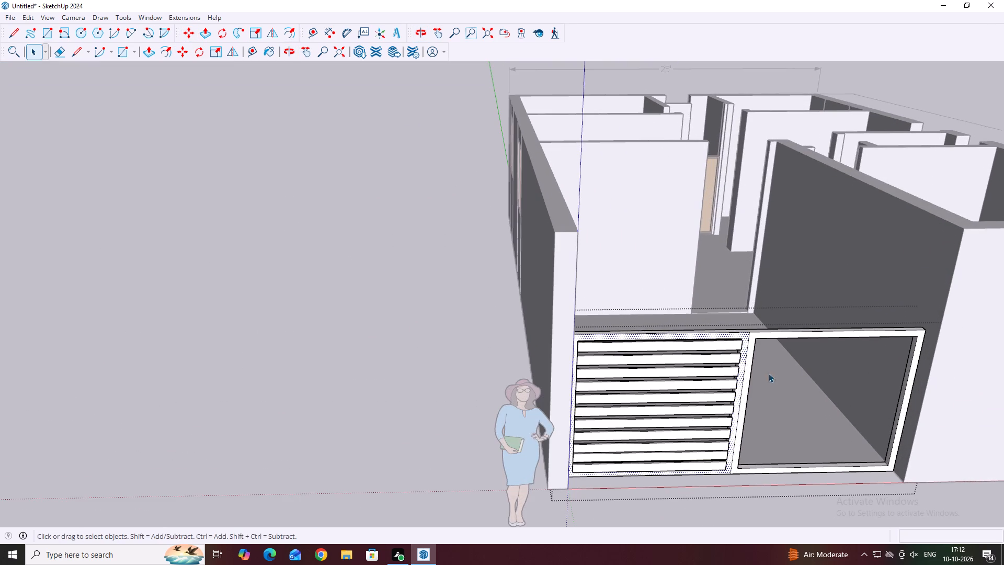
Copy all eleven strips of the left frame 6' 4 1/2" across into the empty right frame, aligned to its upper inner corner.
middle_click_drag(771, 382, 754, 380)
scroll(669, 362, "up", 3)
left_click(713, 337)
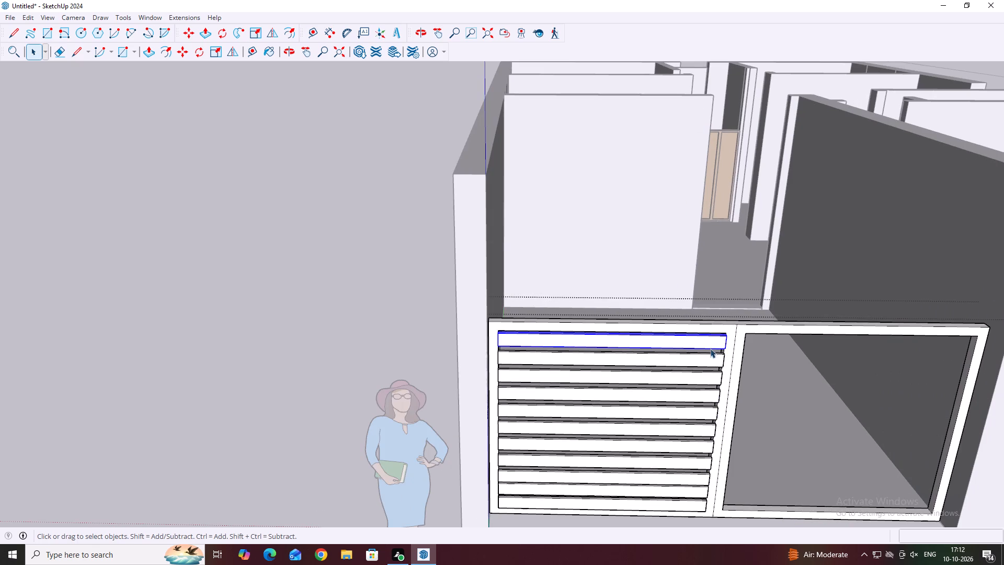
scroll(648, 401, "up", 2)
left_click(690, 326, "shift")
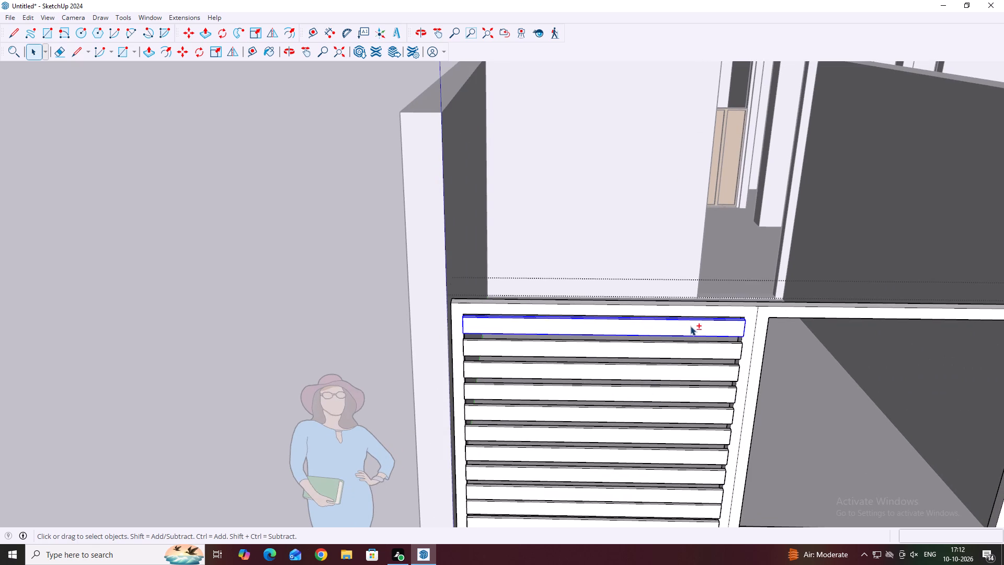
left_click(688, 349, "shift")
left_click(694, 322, "shift")
left_click(687, 376, "shift")
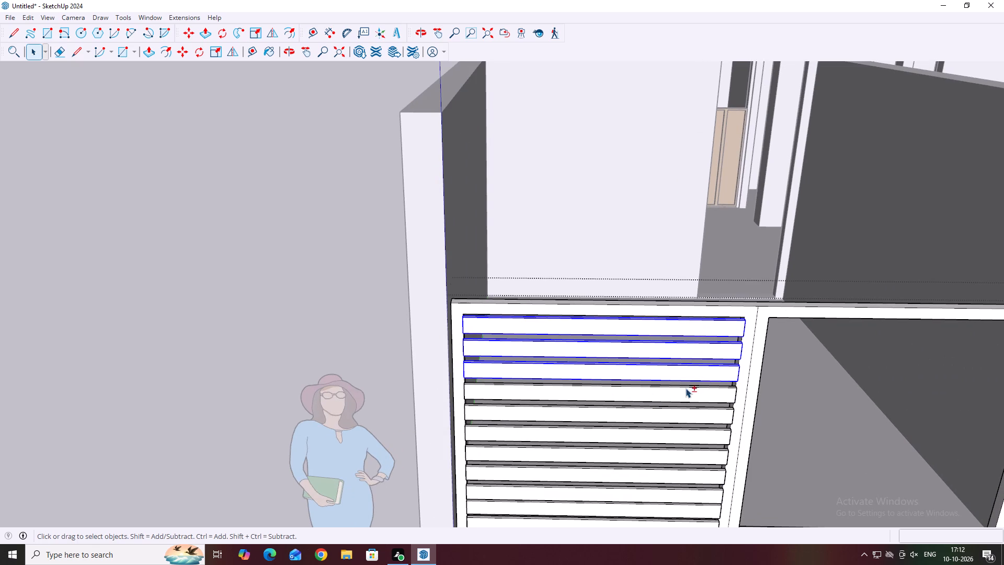
left_click(686, 389, "shift")
left_click(693, 420, "shift")
left_click(686, 438, "shift")
left_click(682, 457, "shift")
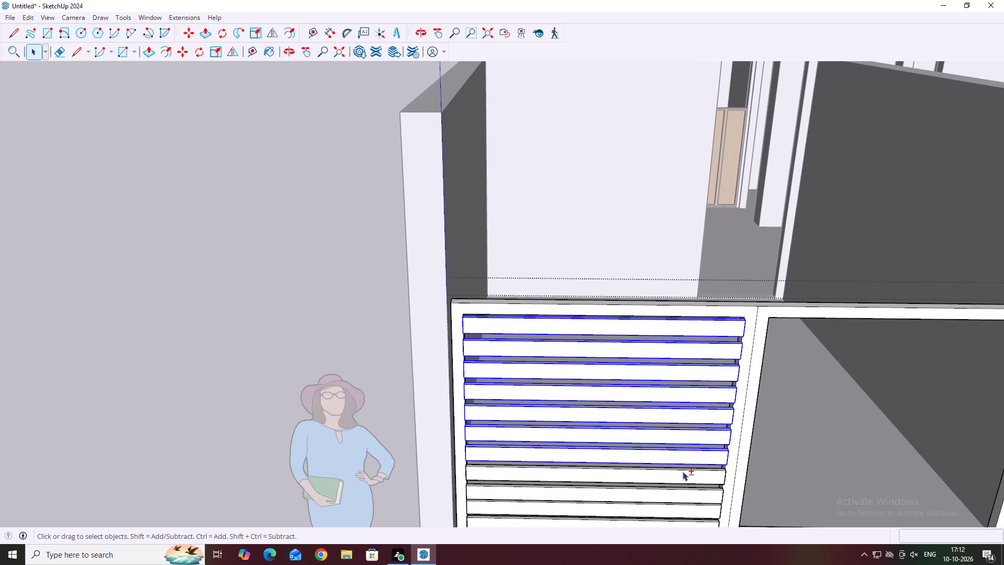
left_click(682, 479, "shift")
left_click(688, 499, "shift")
scroll(731, 396, "down", 5, "shift")
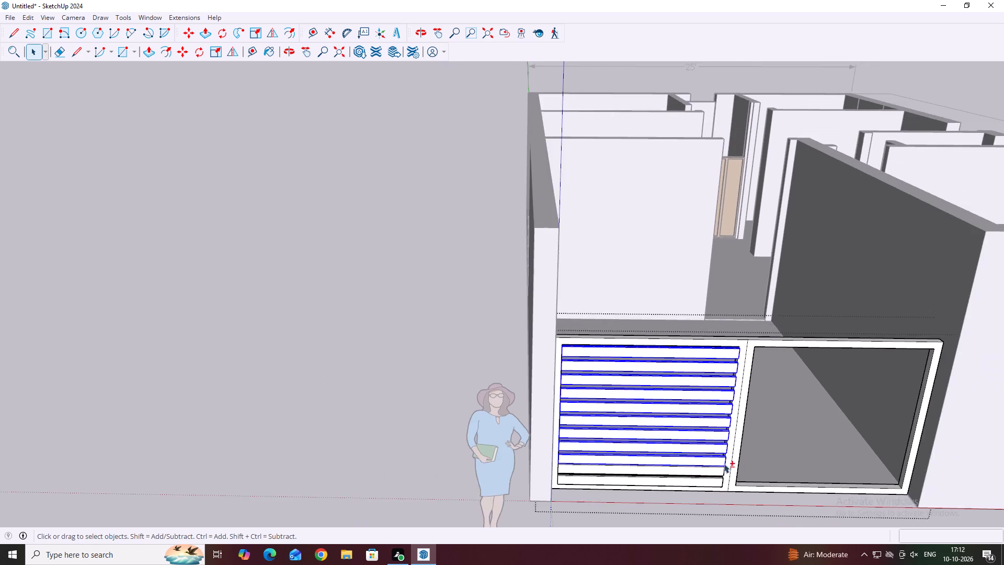
scroll(718, 468, "up", 3, "shift")
left_click(714, 472, "shift")
left_click(711, 488, "shift")
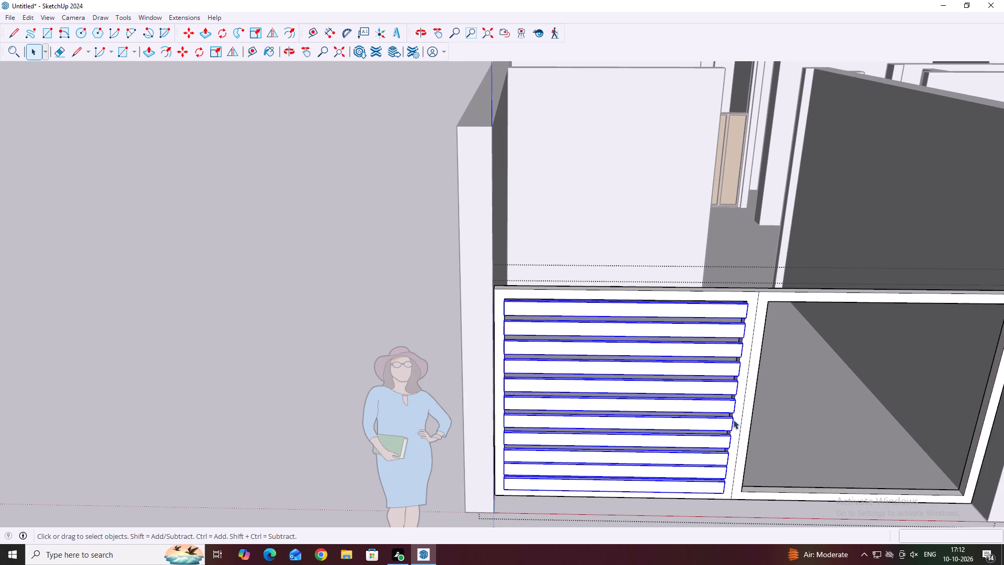
key("m")
scroll(504, 289, "up", 4)
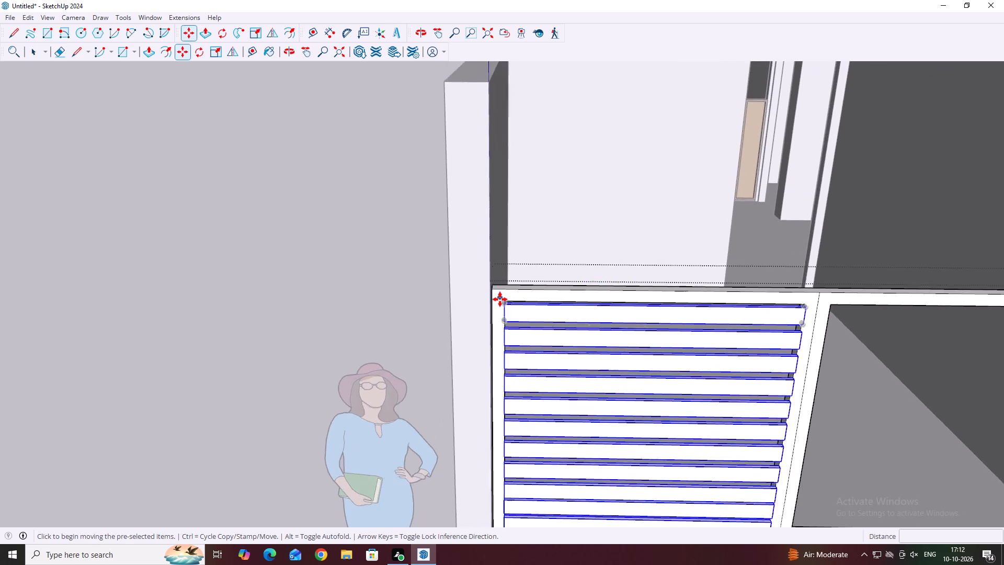
scroll(500, 299, "up", 11)
left_click(511, 306)
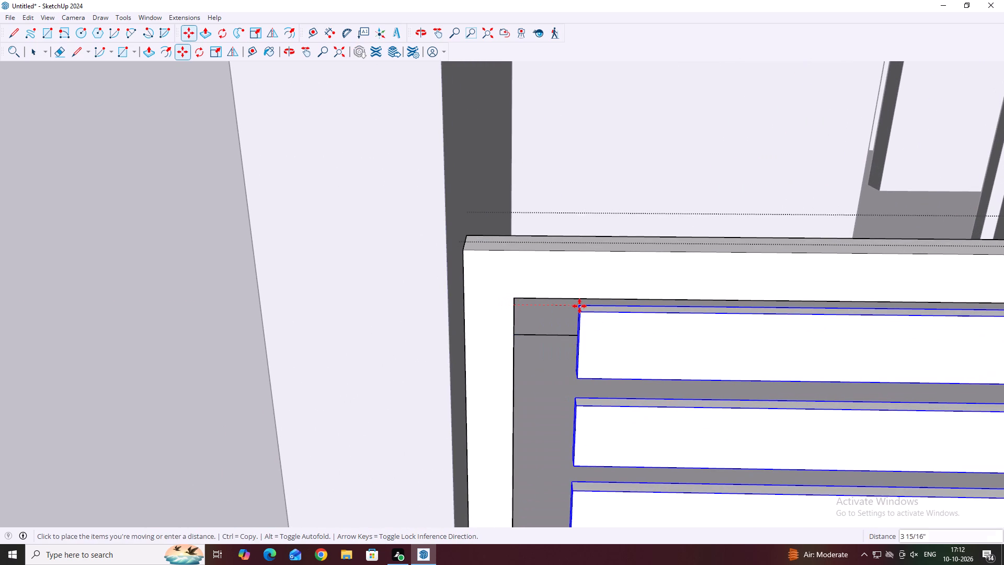
scroll(574, 302, "down", 5)
scroll(773, 319, "down", 5)
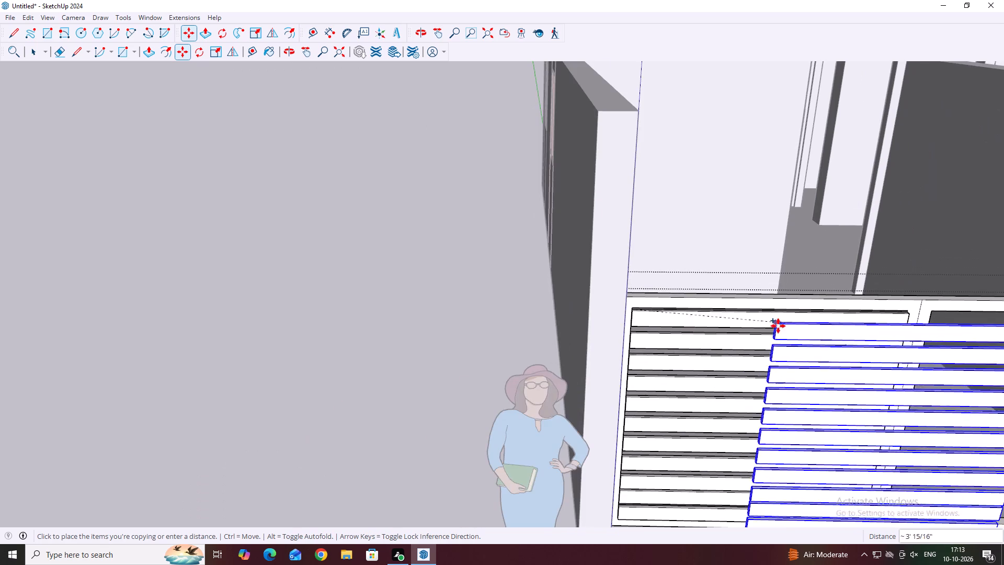
scroll(885, 325, "down", 11)
scroll(822, 303, "up", 7)
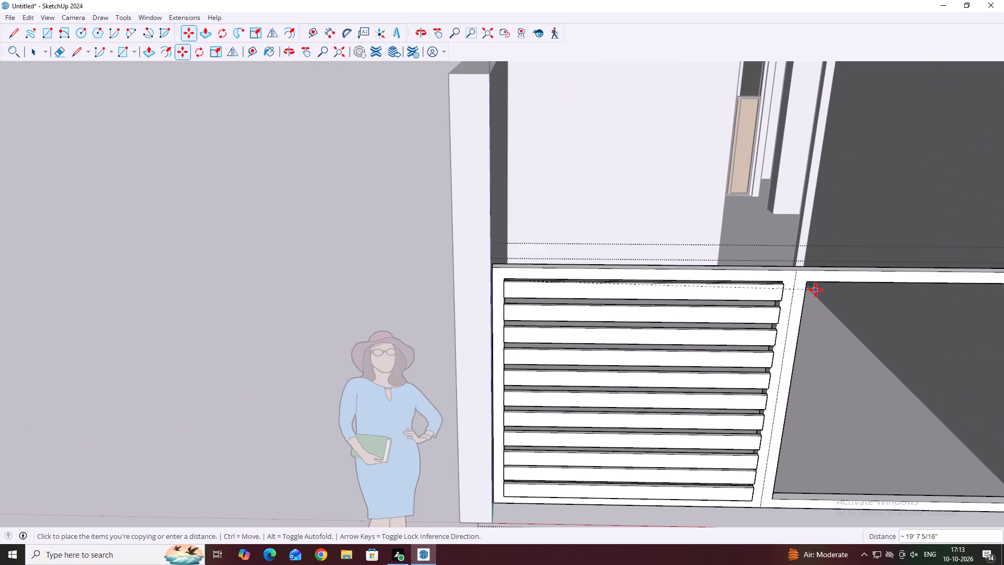
scroll(812, 287, "up", 2)
left_click(804, 286)
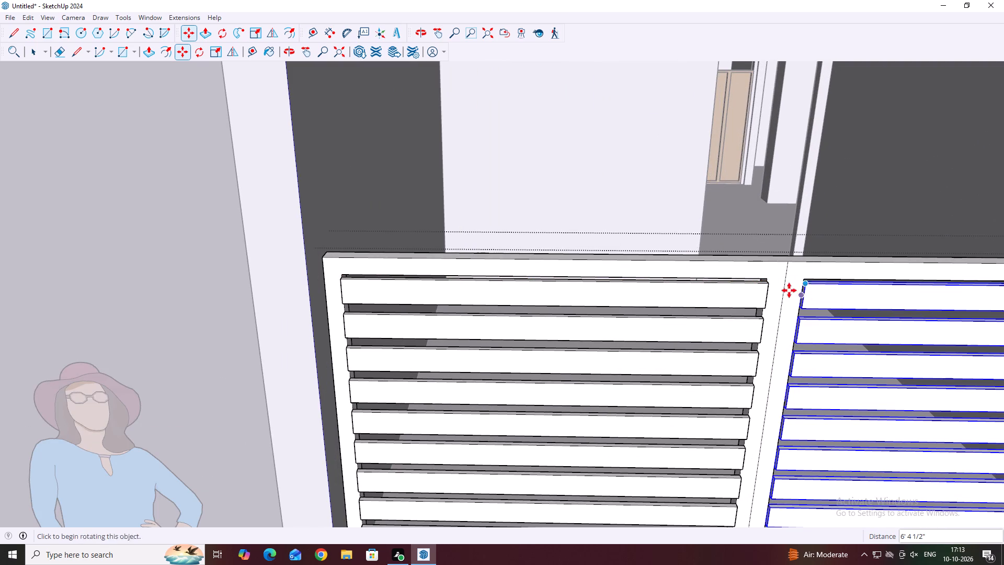
key("space")
Move the right frame's copied strips 1" inward so their front faces sit flush with the frame.
scroll(700, 292, "down", 5)
scroll(764, 289, "up", 8)
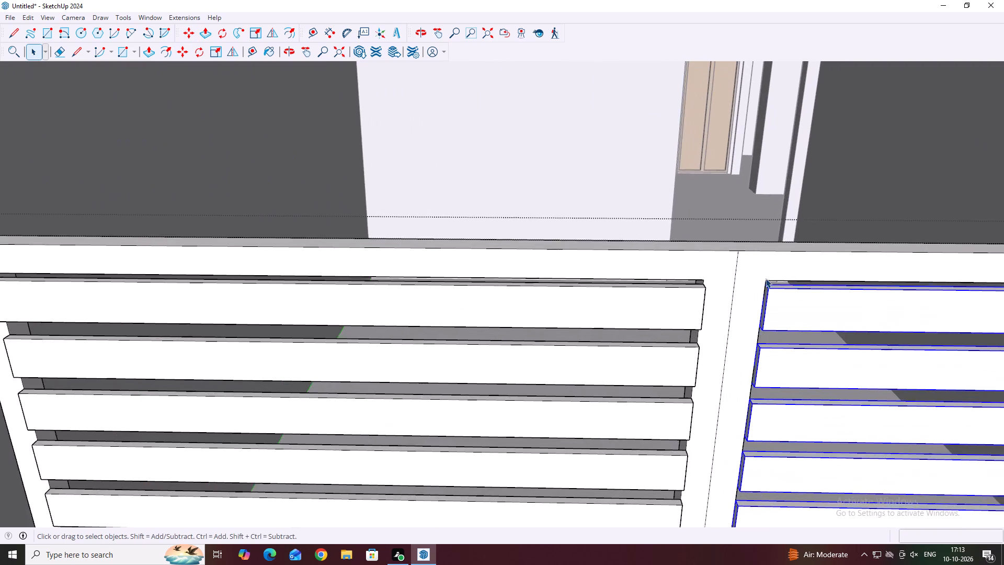
scroll(766, 278, "up", 5)
middle_click(772, 291)
middle_click_drag(770, 290, 726, 295)
scroll(765, 314, "up", 6)
middle_click_drag(774, 302, 743, 292)
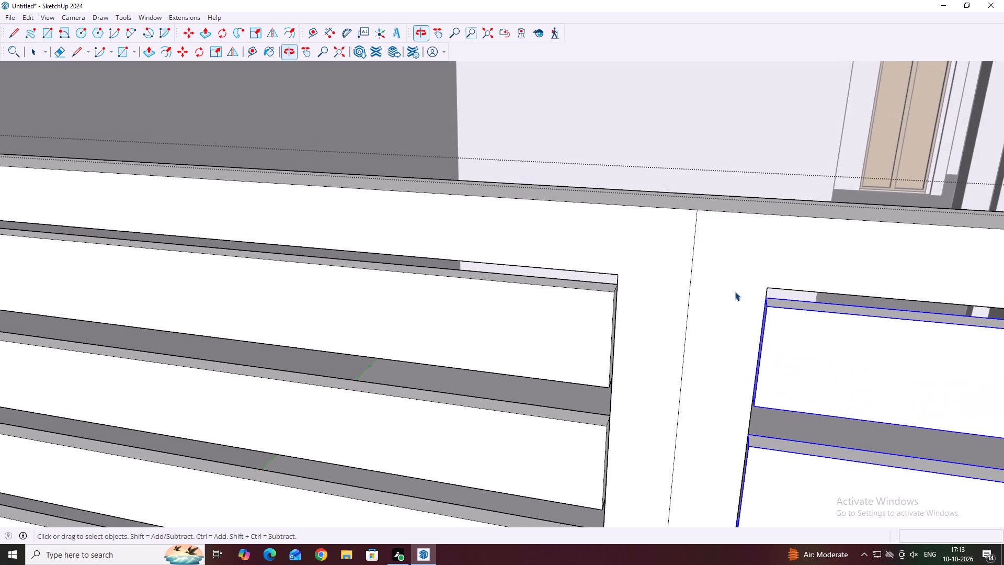
scroll(767, 314, "up", 1)
middle_click_drag(767, 314, 670, 307)
scroll(720, 351, "down", 4)
middle_click_drag(750, 349, 728, 345)
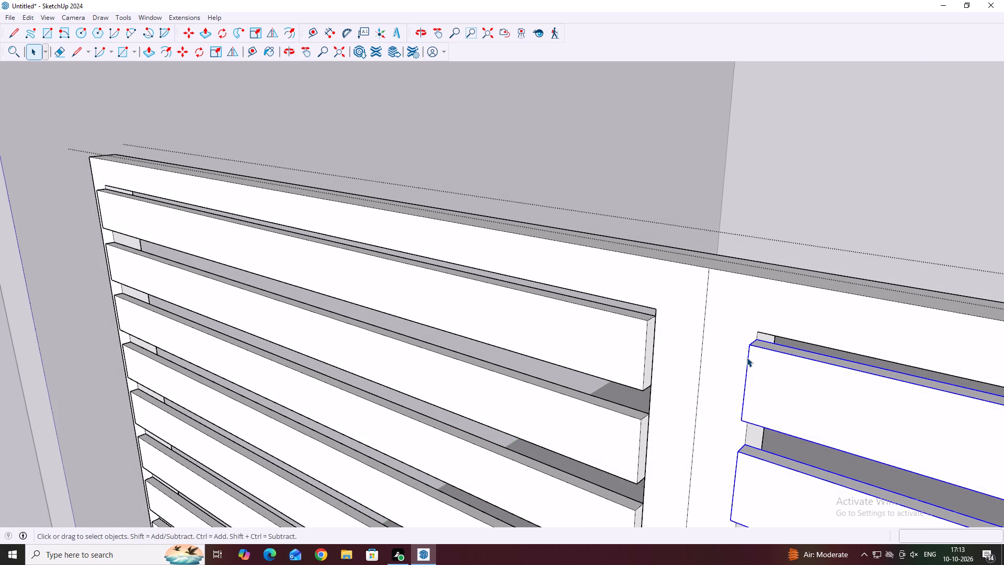
key("m")
scroll(762, 342, "up", 5)
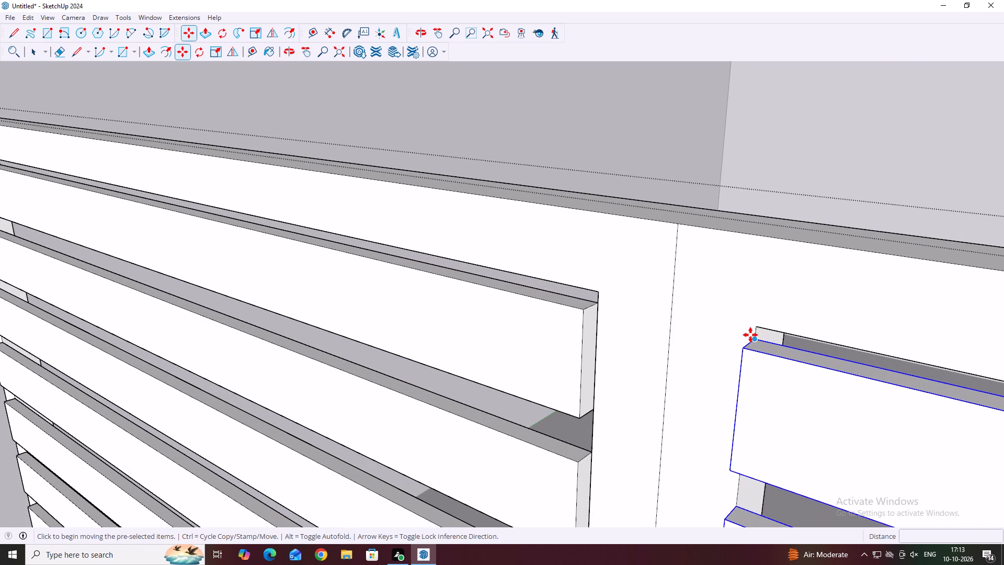
left_click(755, 339)
scroll(766, 336, "up", 3)
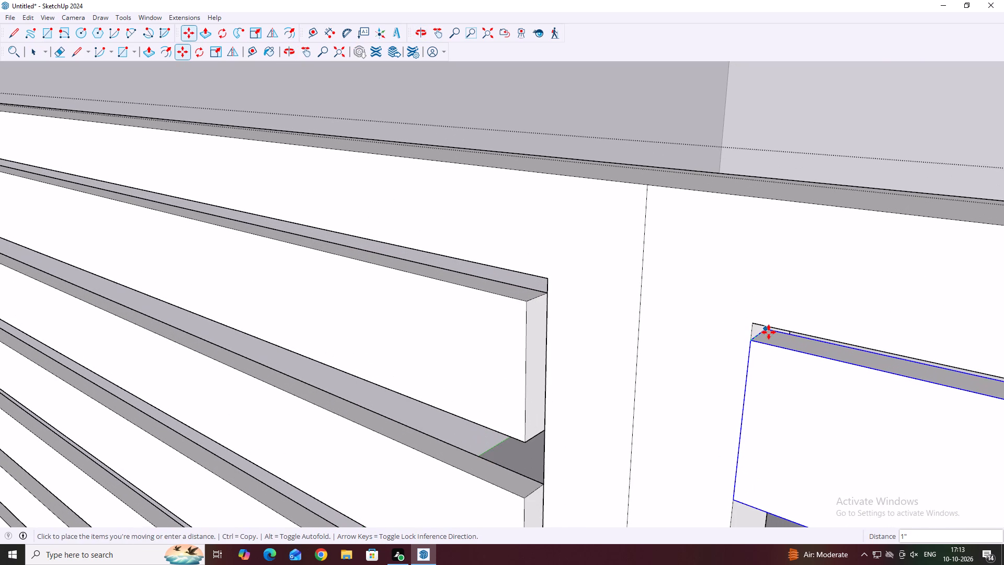
left_click(768, 332)
scroll(636, 334, "down", 14)
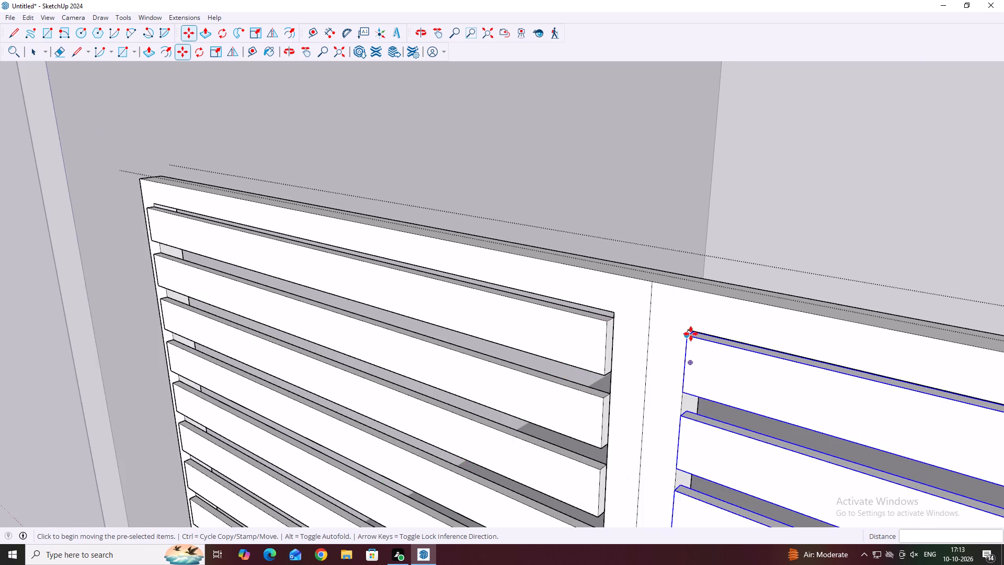
scroll(691, 334, "down", 11)
key("Escape")
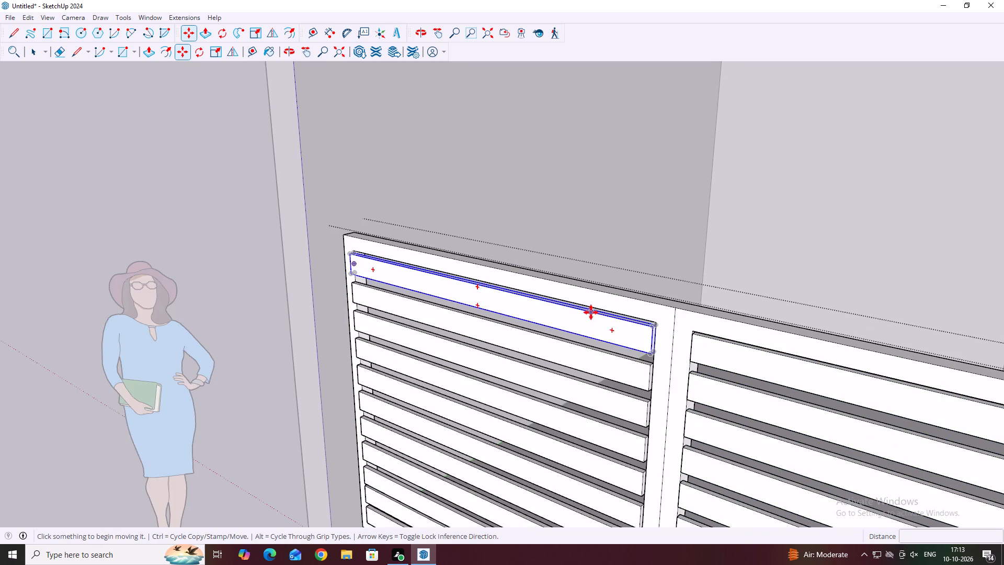
scroll(575, 322, "down", 11)
key("space")
Select all eleven strips in the left frame and move them about 1" inward, flush with the frame's front face.
scroll(588, 354, "up", 3)
middle_click_drag(611, 369, 694, 363)
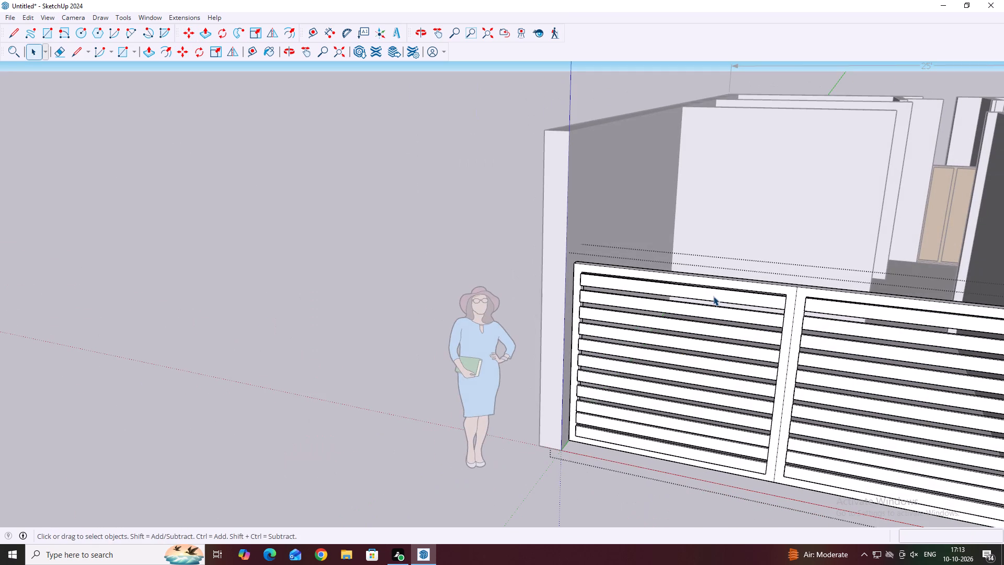
left_click(714, 296)
left_click(716, 308, "shift")
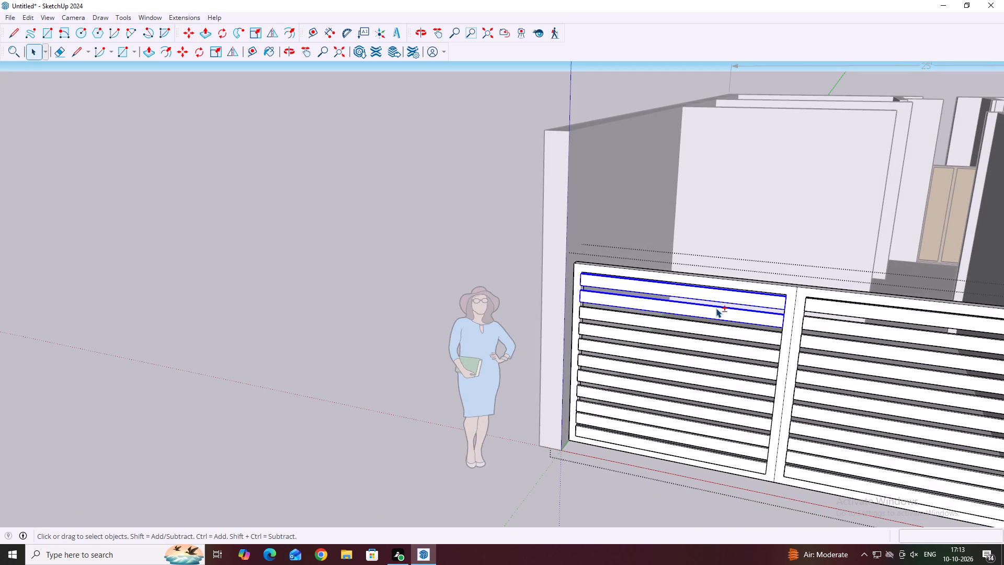
left_click(716, 327, "shift")
left_click(716, 344, "shift")
left_click(715, 364, "shift")
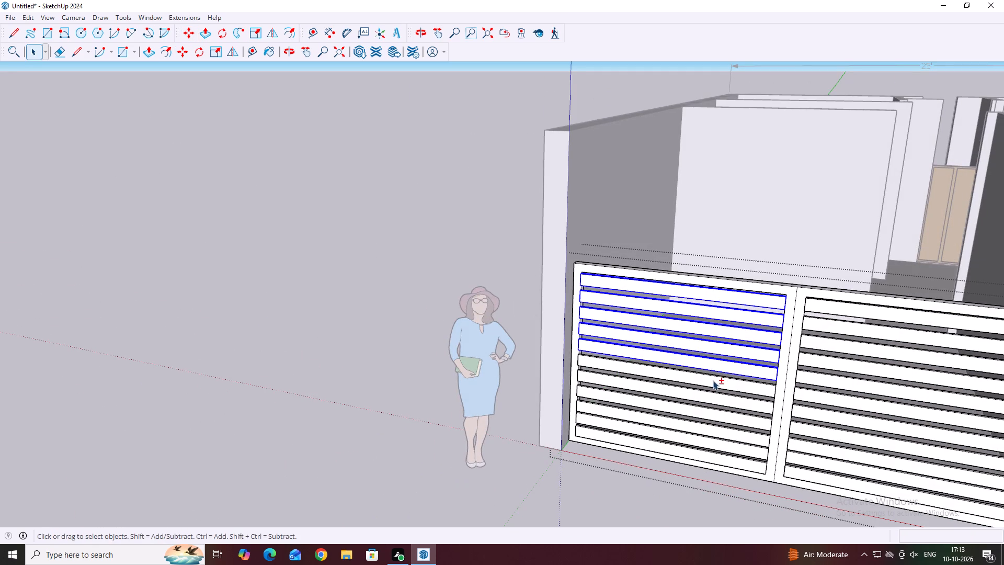
left_click(713, 380, "shift")
left_click(712, 397, "shift")
left_click(716, 411, "shift")
left_click(716, 426, "shift")
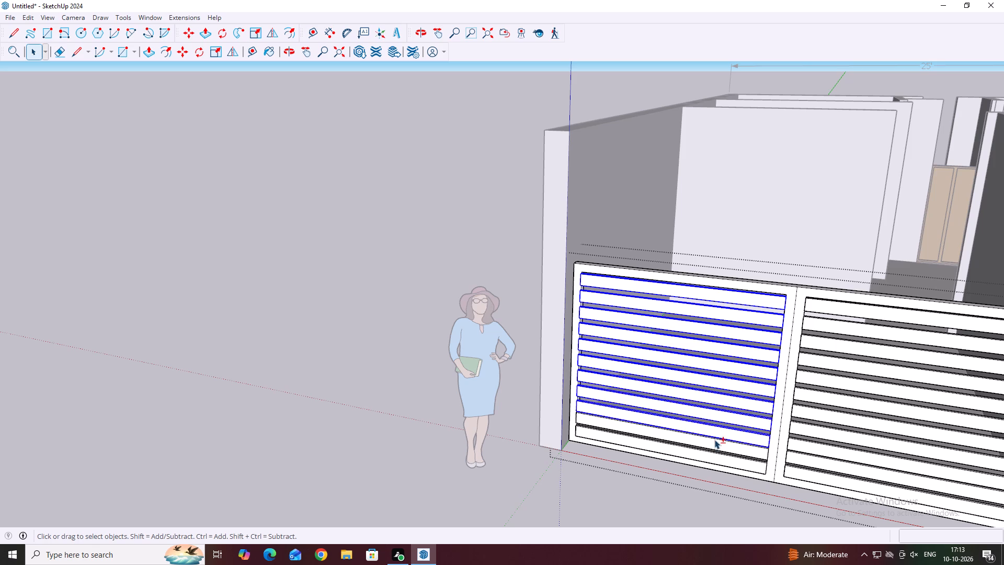
left_click(714, 442, "shift")
scroll(749, 459, "up", 3, "shift")
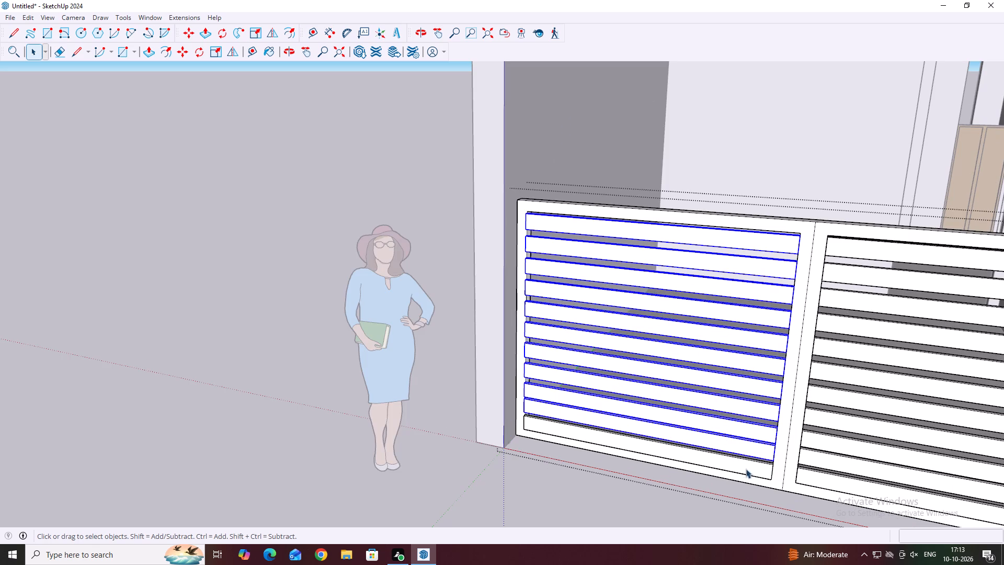
left_click(732, 466, "shift")
scroll(771, 473, "up", 9)
key("m")
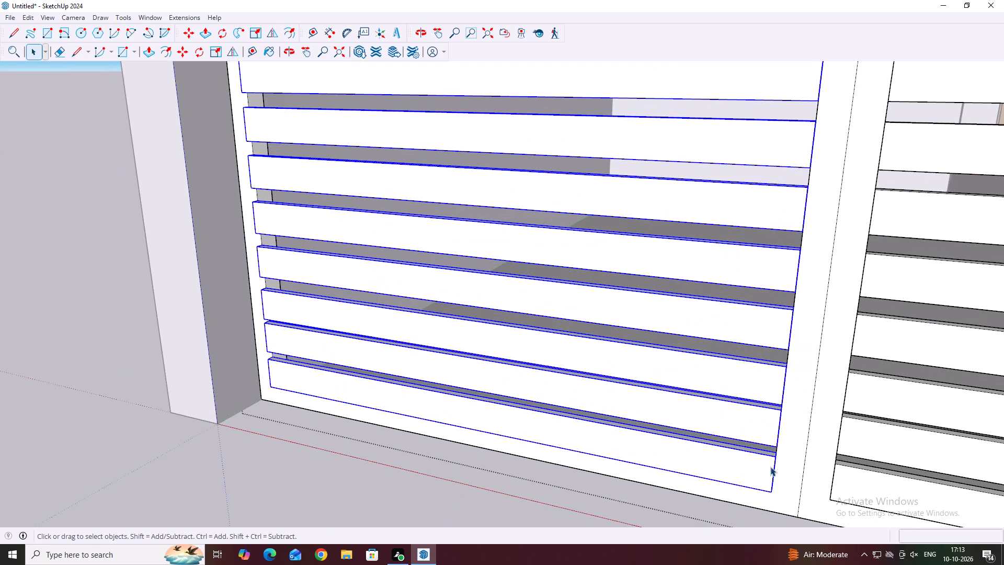
scroll(770, 482, "up", 5)
left_click(771, 499)
scroll(772, 491, "up", 3)
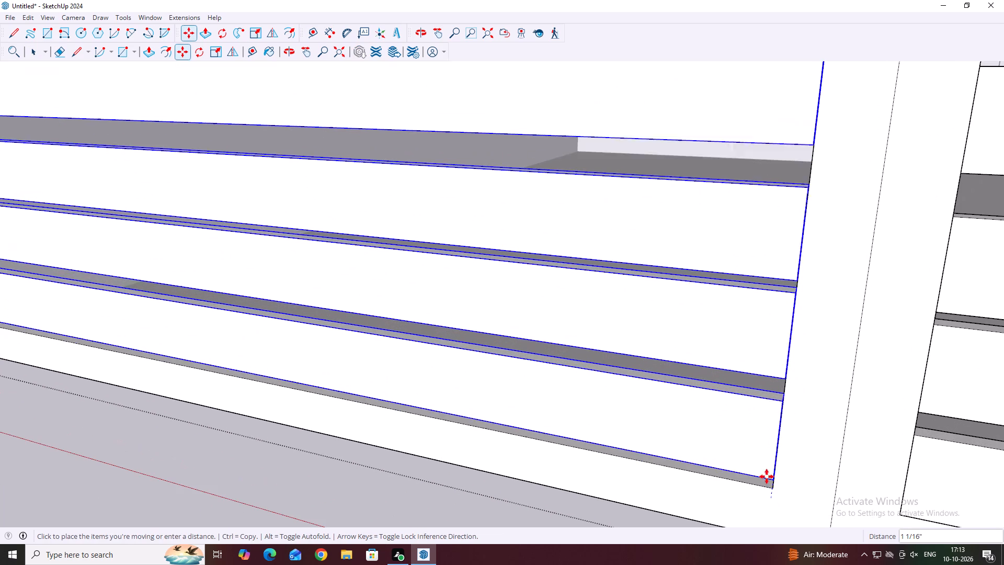
left_click(772, 487)
scroll(715, 402, "down", 4)
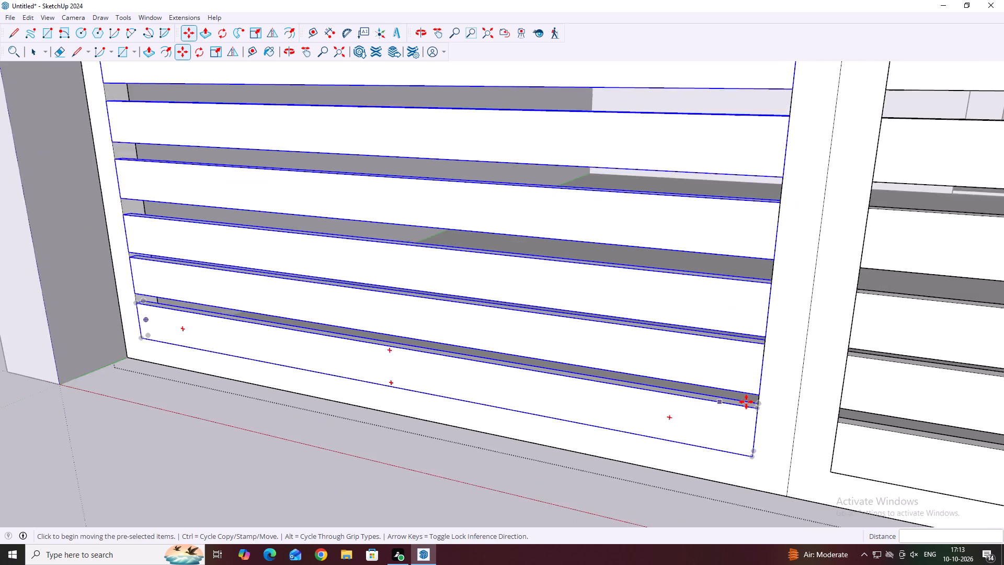
scroll(746, 402, "down", 17)
key("Escape")
scroll(569, 363, "down", 7)
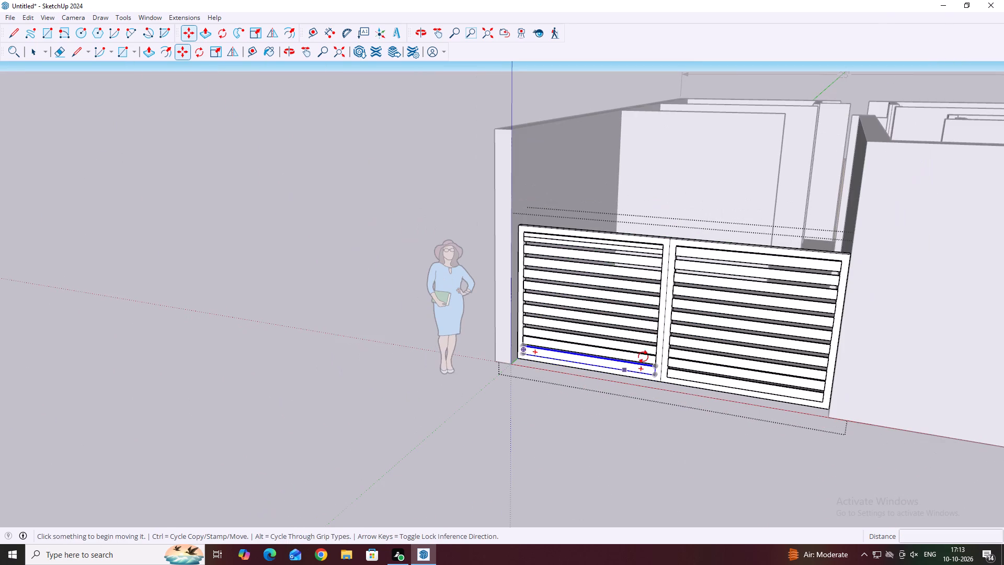
Delete the stray horizontal line crossing the top strip of the left frame.
scroll(522, 247, "up", 2)
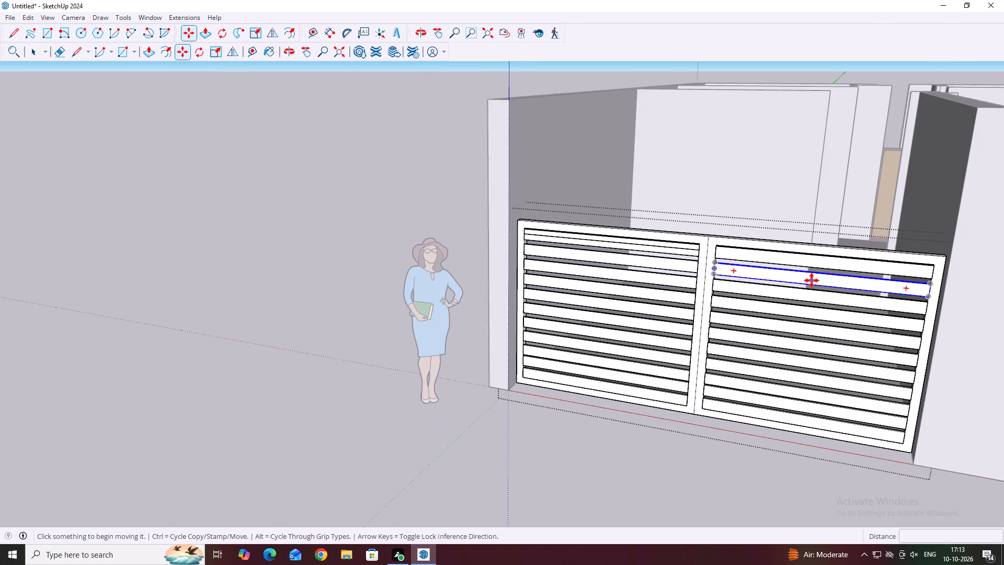
middle_click_drag(721, 282, 772, 261)
scroll(650, 209, "up", 7)
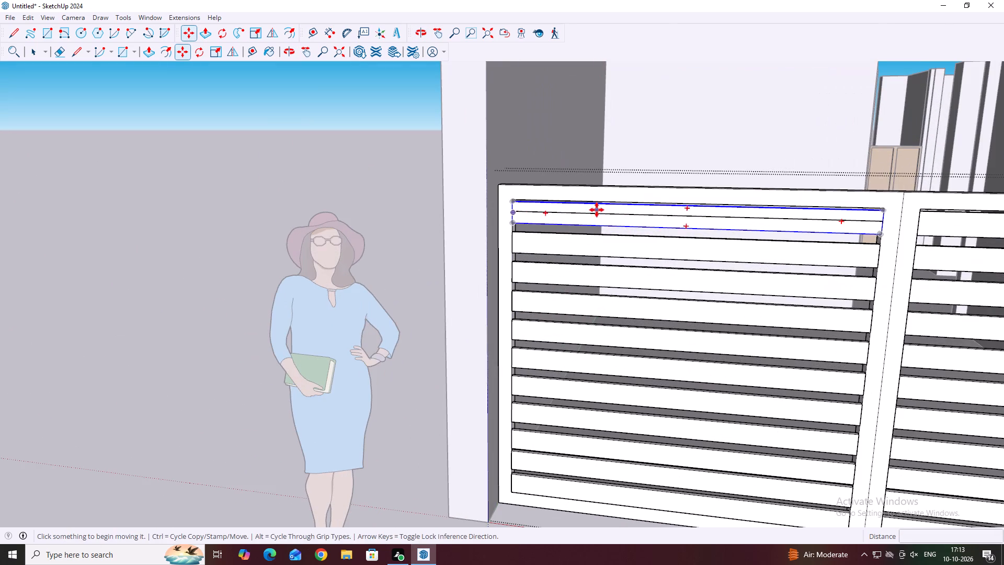
middle_click_drag(683, 209, 697, 228)
scroll(668, 231, "up", 3)
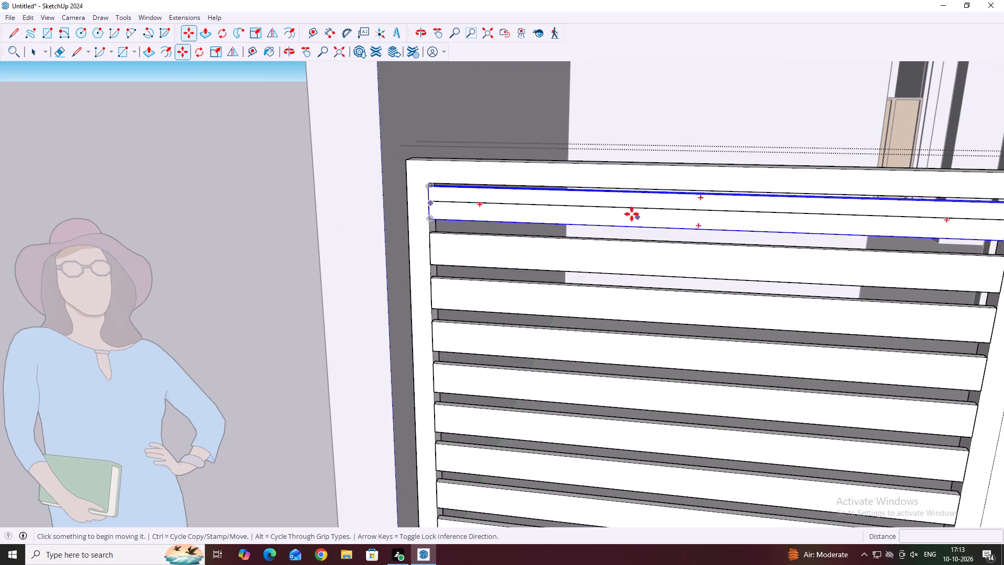
key("space")
left_click(491, 202)
scroll(492, 202, "down", 5)
scroll(588, 218, "down", 1)
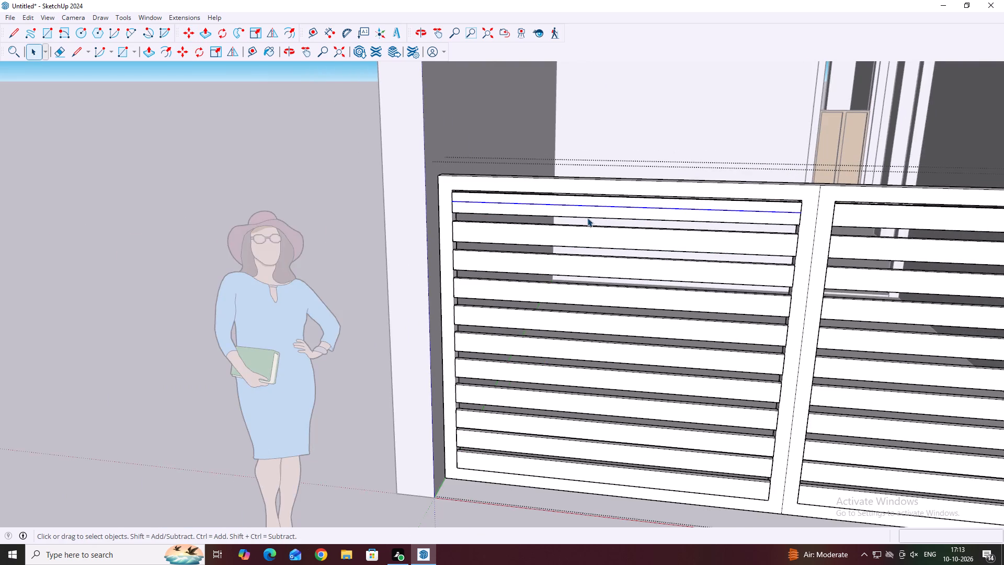
scroll(587, 218, "down", 1)
key("Delete")
scroll(555, 226, "down", 3)
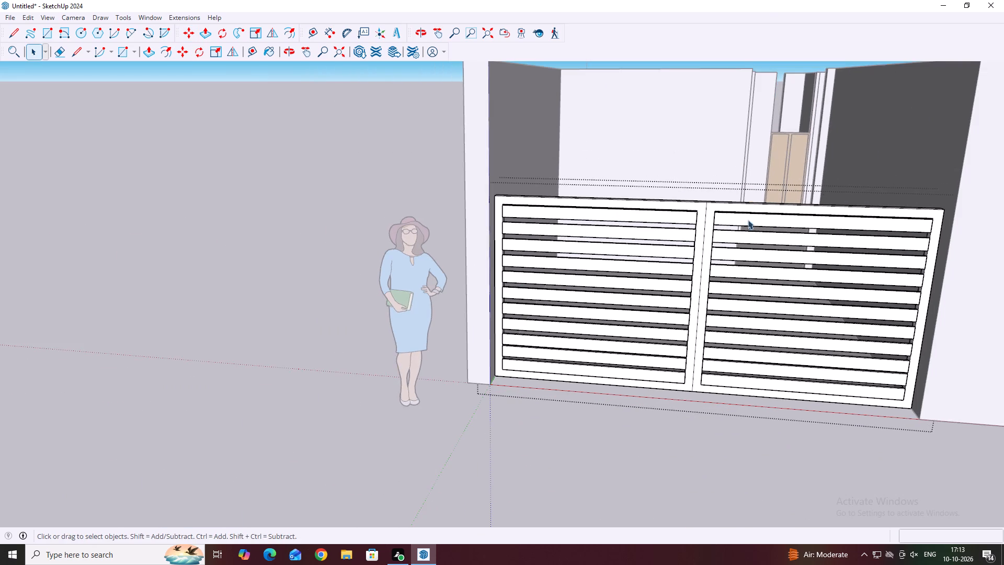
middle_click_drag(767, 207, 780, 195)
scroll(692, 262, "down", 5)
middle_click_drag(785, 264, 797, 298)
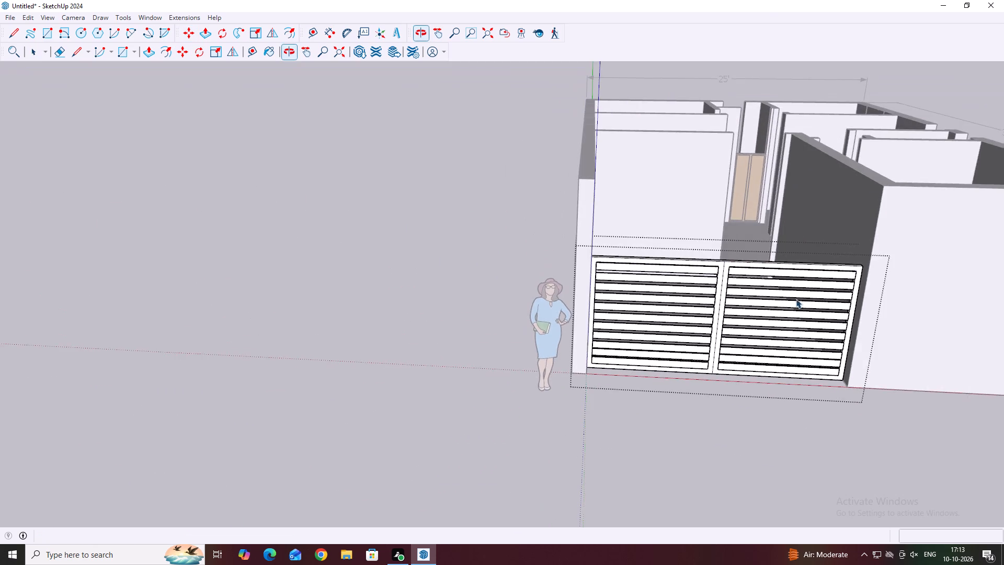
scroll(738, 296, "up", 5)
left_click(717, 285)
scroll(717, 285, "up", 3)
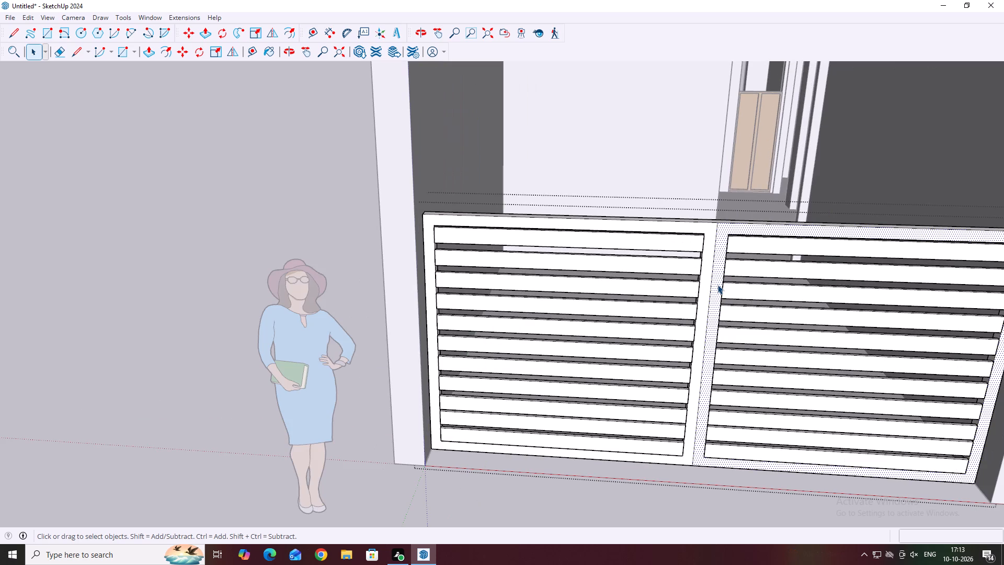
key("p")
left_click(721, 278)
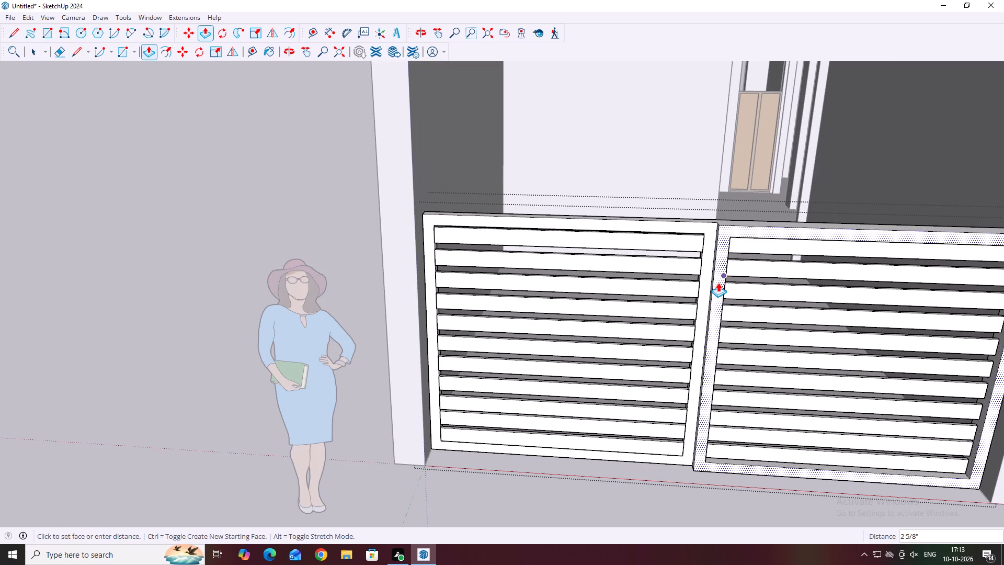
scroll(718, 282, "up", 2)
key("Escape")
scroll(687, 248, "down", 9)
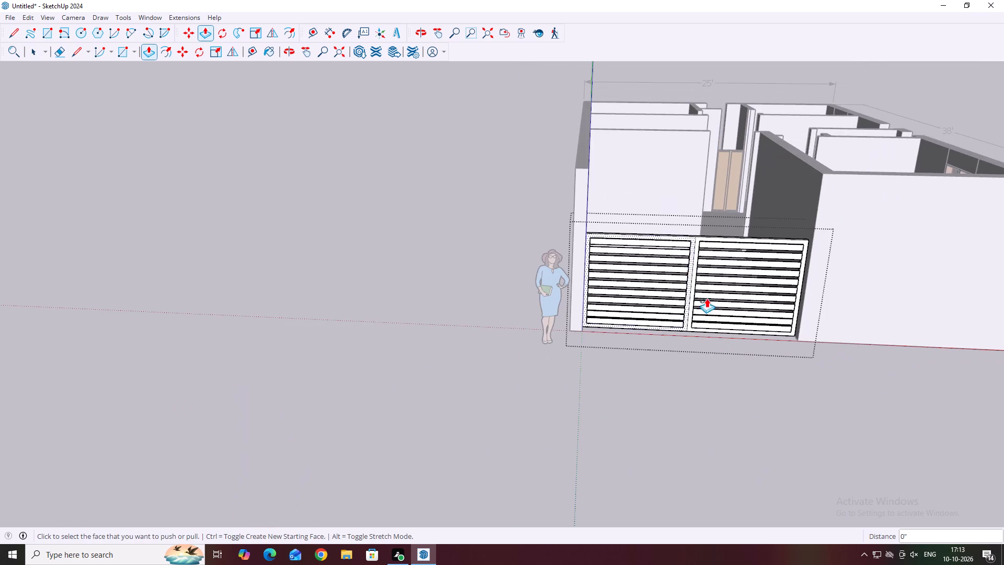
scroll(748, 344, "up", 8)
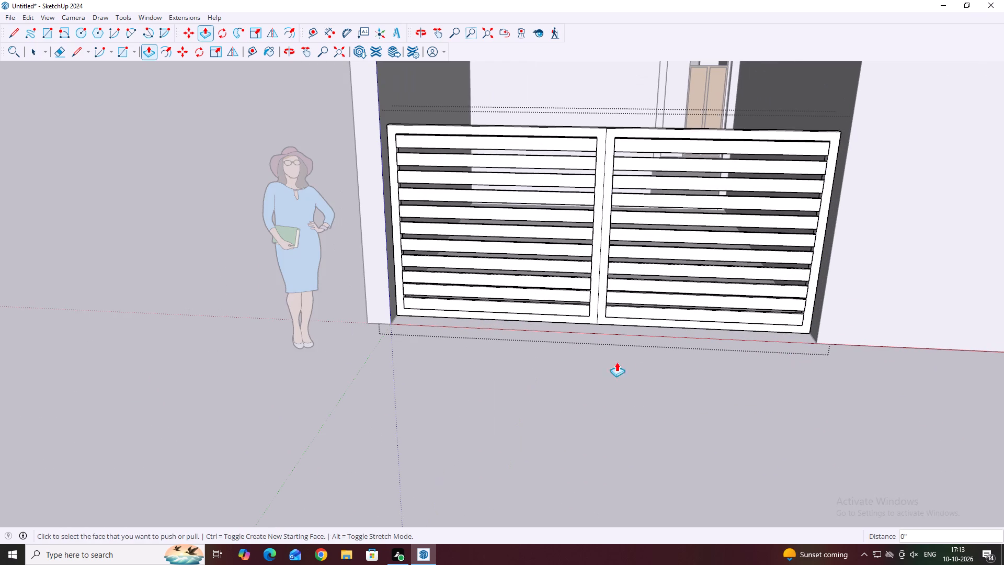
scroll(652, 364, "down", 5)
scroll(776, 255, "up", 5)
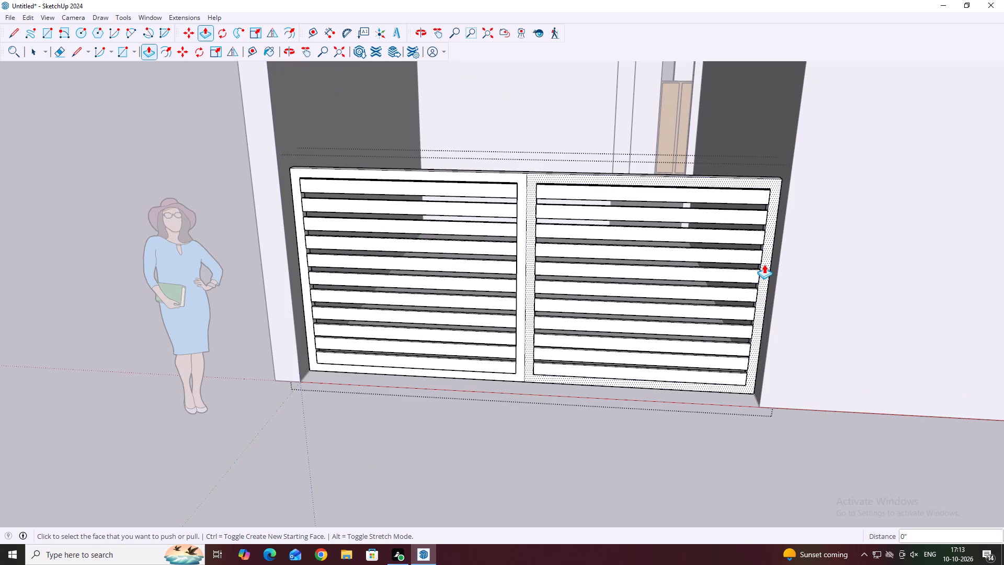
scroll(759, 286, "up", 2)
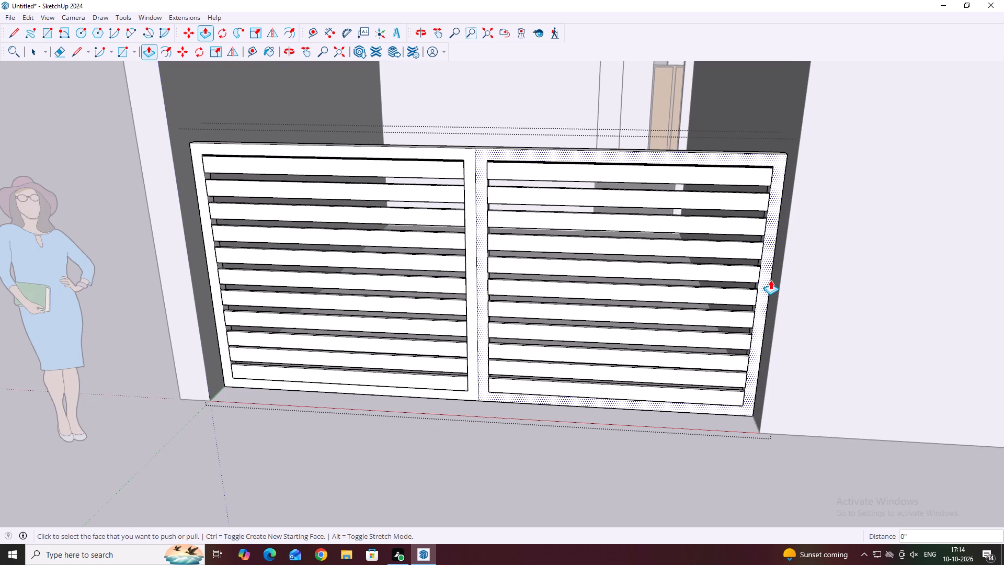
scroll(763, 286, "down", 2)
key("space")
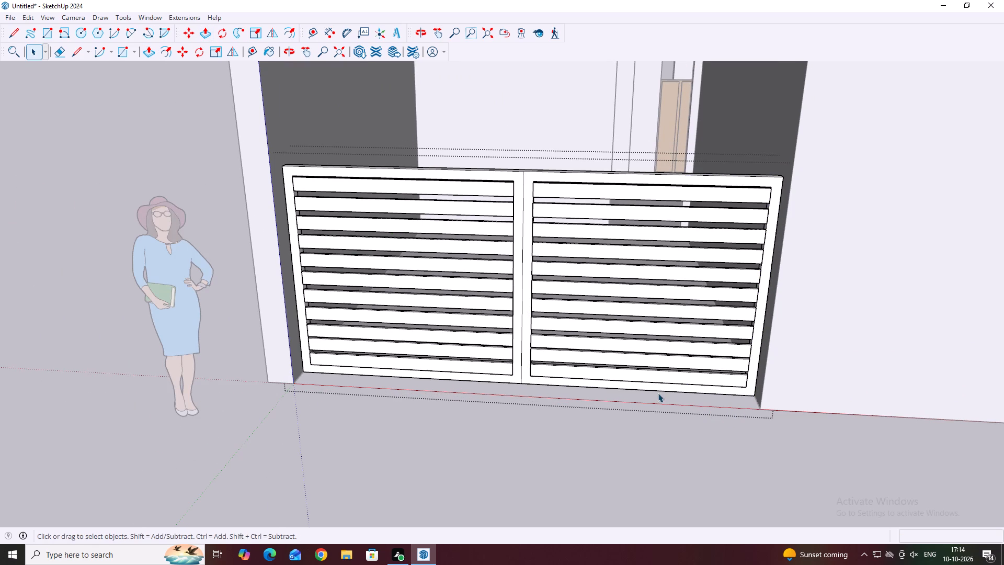
Leave the slatted wall group and move it 9" outward so its lower corner meets the house wall's outer face.
left_click(645, 402)
left_click(641, 403)
left_click(617, 435)
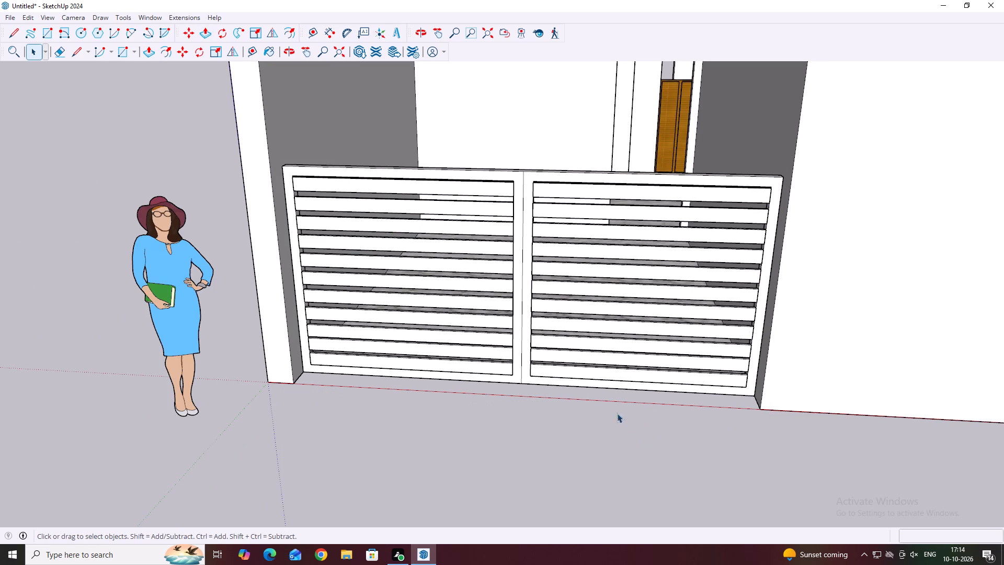
scroll(569, 335, "down", 3)
left_click(598, 311)
middle_click_drag(452, 297, 501, 240)
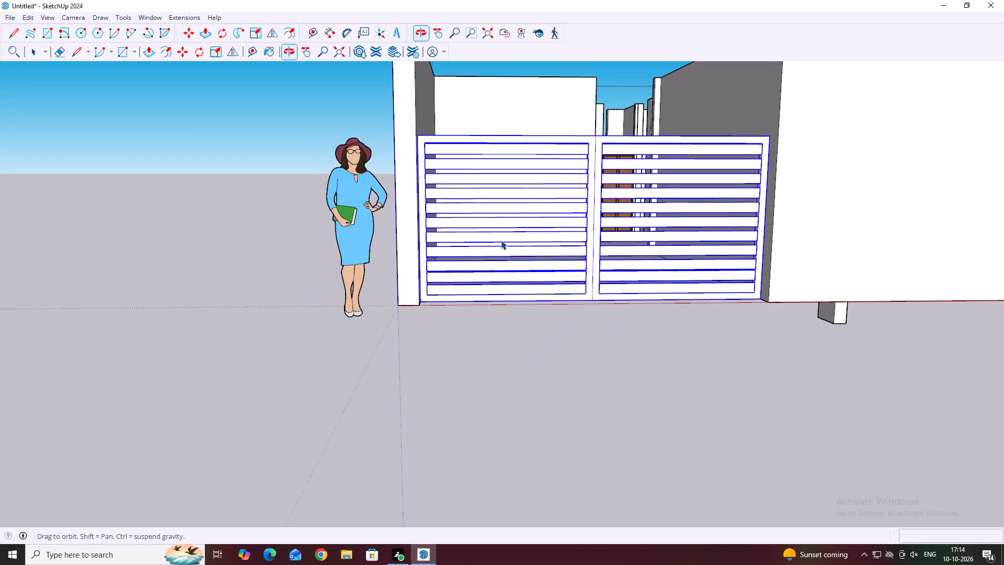
scroll(763, 313, "up", 7)
middle_click_drag(759, 302, 768, 324)
key("m")
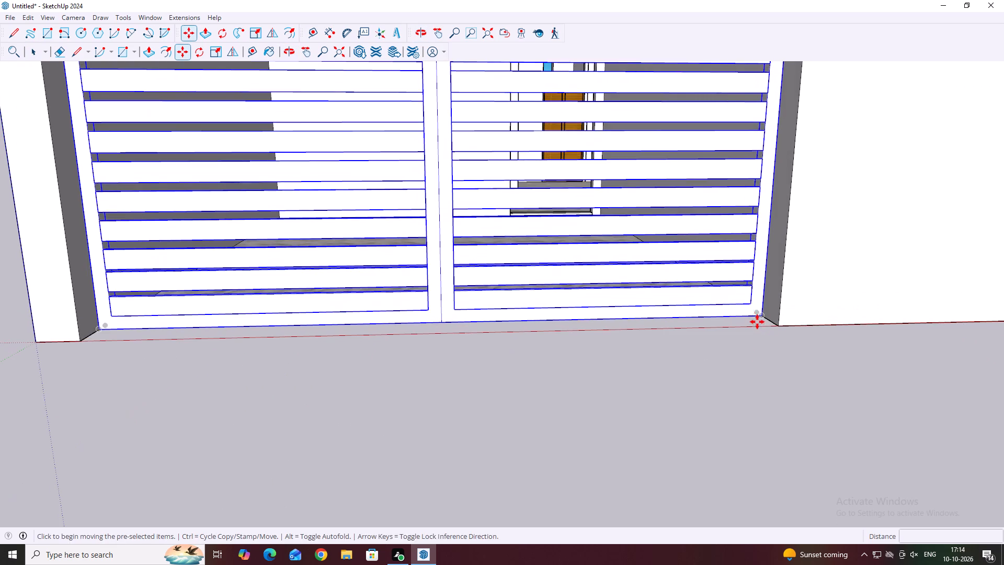
scroll(754, 320, "up", 5)
left_click(765, 312)
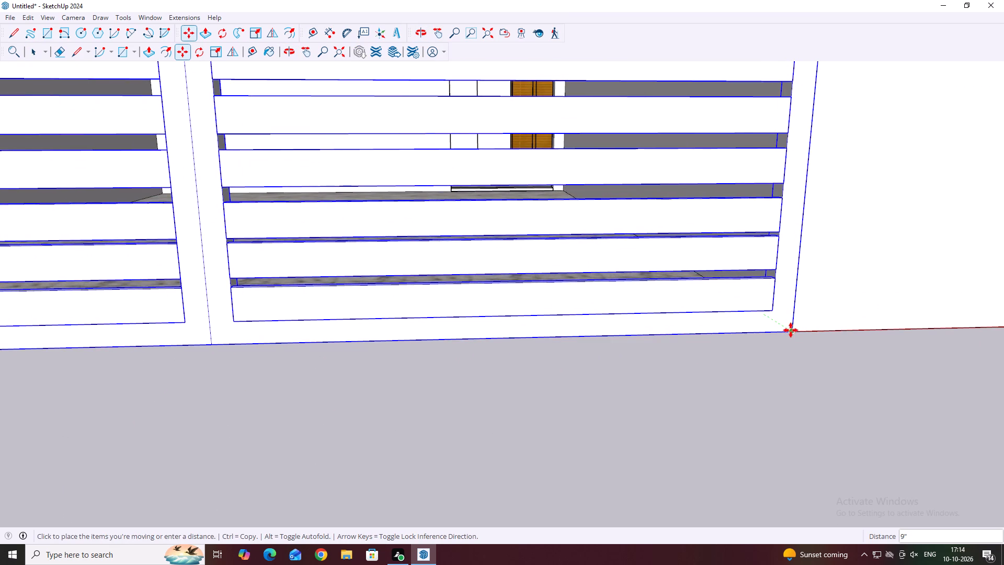
left_click(791, 330)
scroll(749, 341, "down", 20)
scroll(749, 341, "down", 7)
key("Escape")
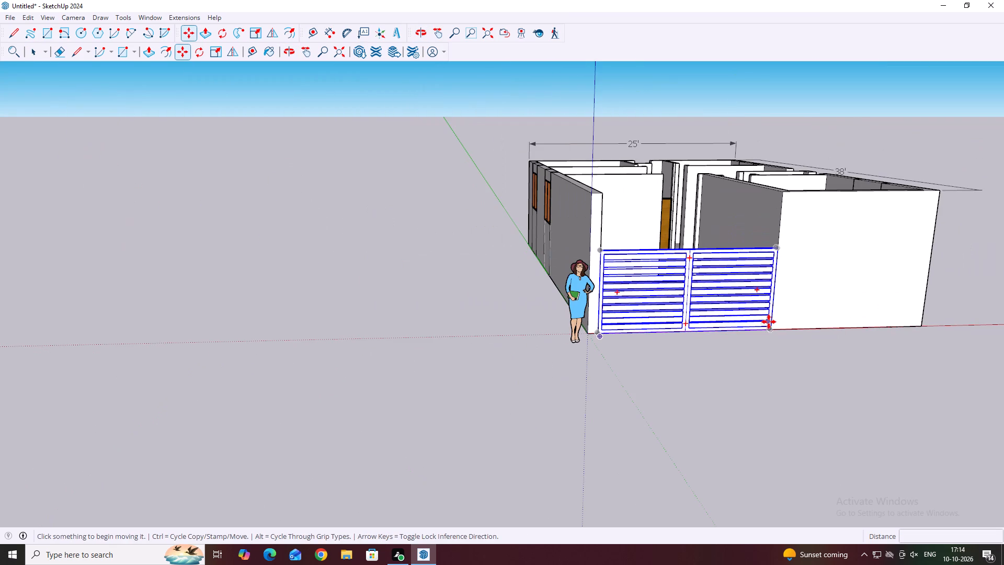
left_click(797, 356)
middle_click_drag(752, 282, 734, 288)
key("Escape")
key("space")
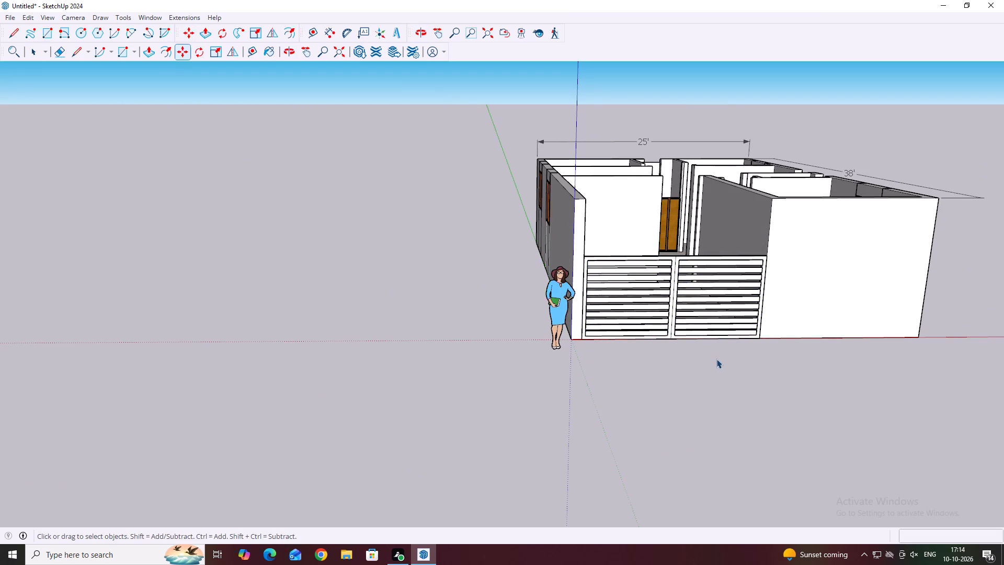
left_click(714, 363)
Open the slatted wall group and paint the front faces of both frames with the Metal Aluminum Anodized material.
middle_click_drag(695, 268, 659, 312)
middle_click_drag(645, 331, 641, 343)
scroll(641, 340, "down", 3)
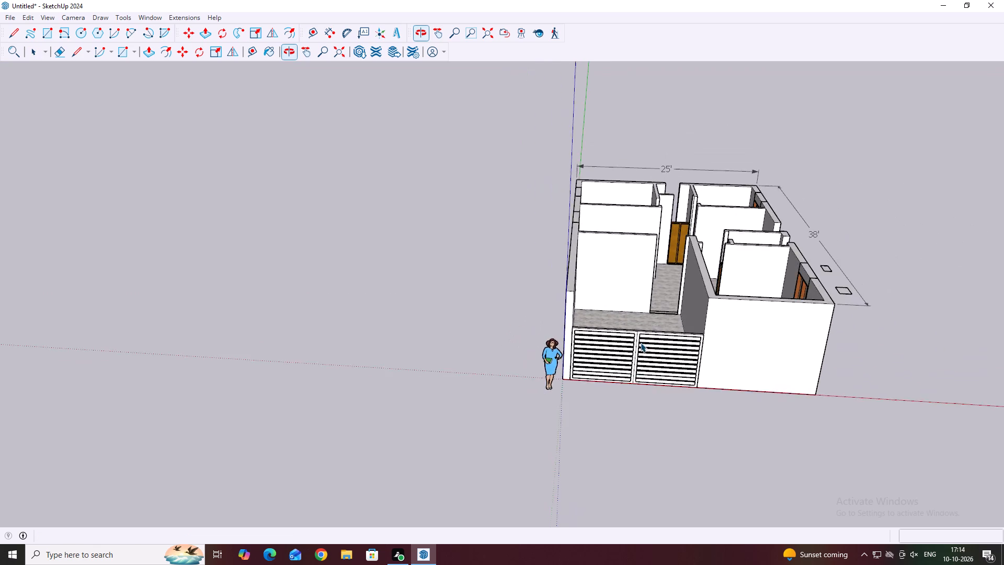
scroll(641, 343, "down", 1)
scroll(642, 343, "up", 14)
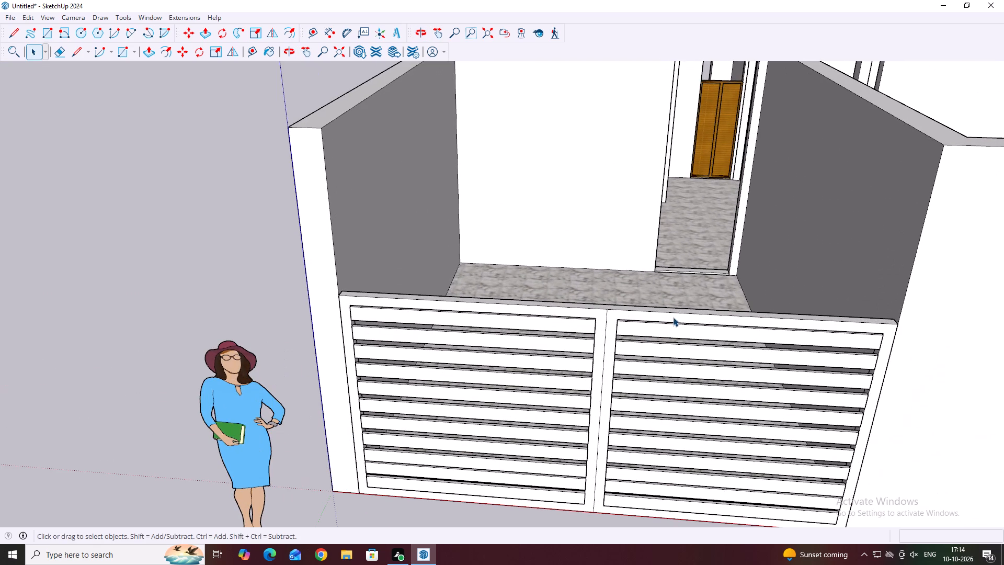
left_click(673, 317)
middle_click_drag(654, 320, 646, 238)
scroll(651, 196, "up", 2)
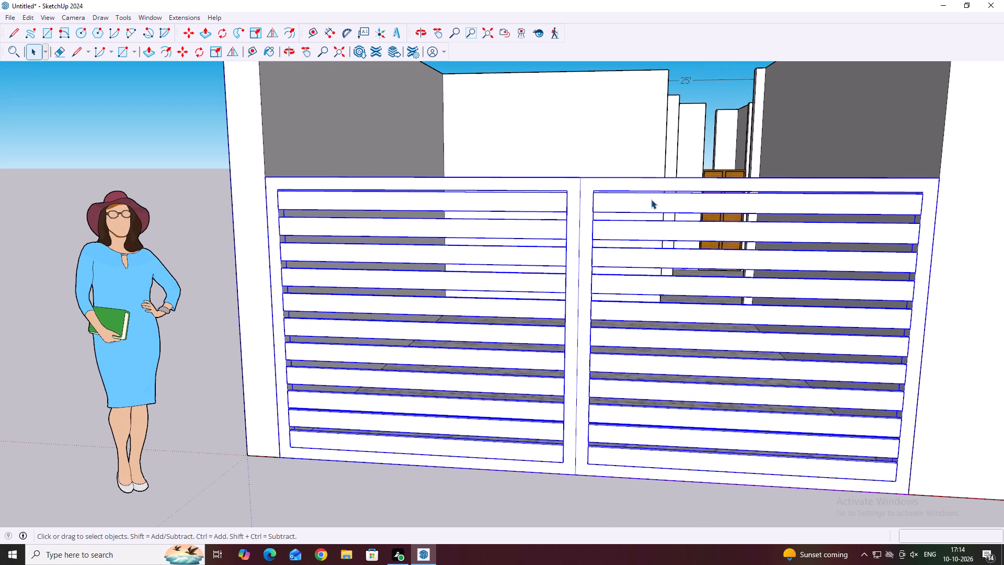
double_click(651, 200)
left_click(648, 207)
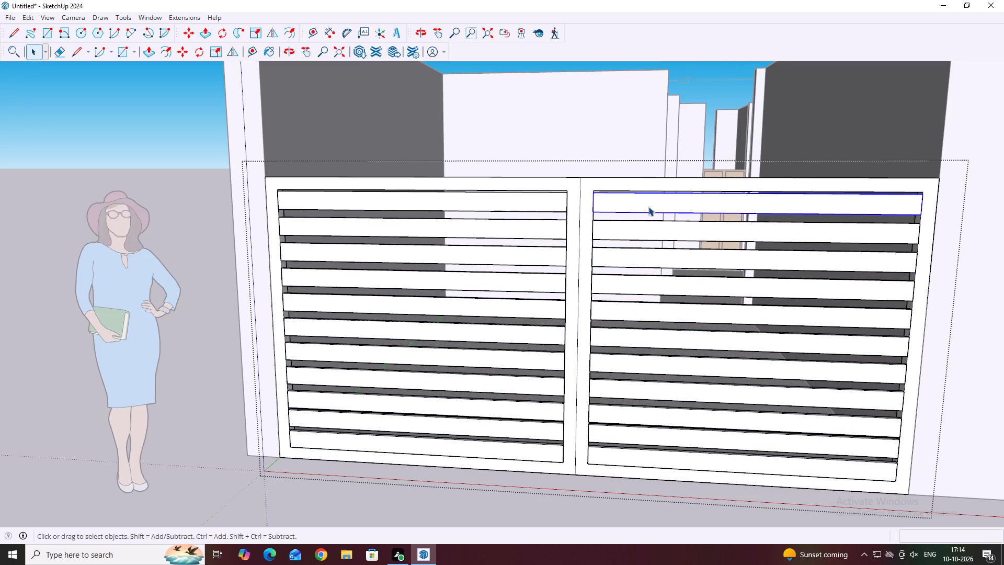
double_click(636, 181)
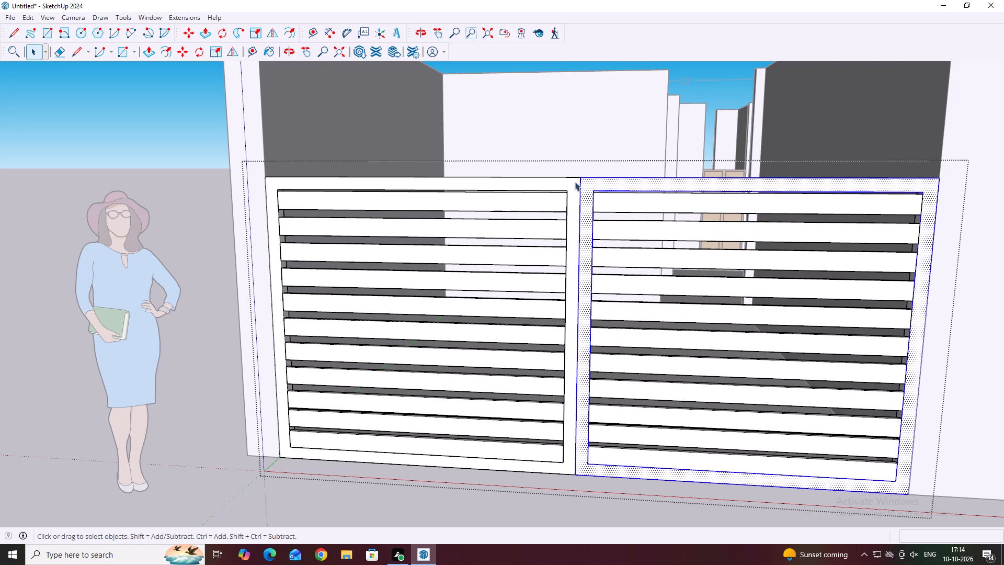
scroll(660, 277, "down", 2)
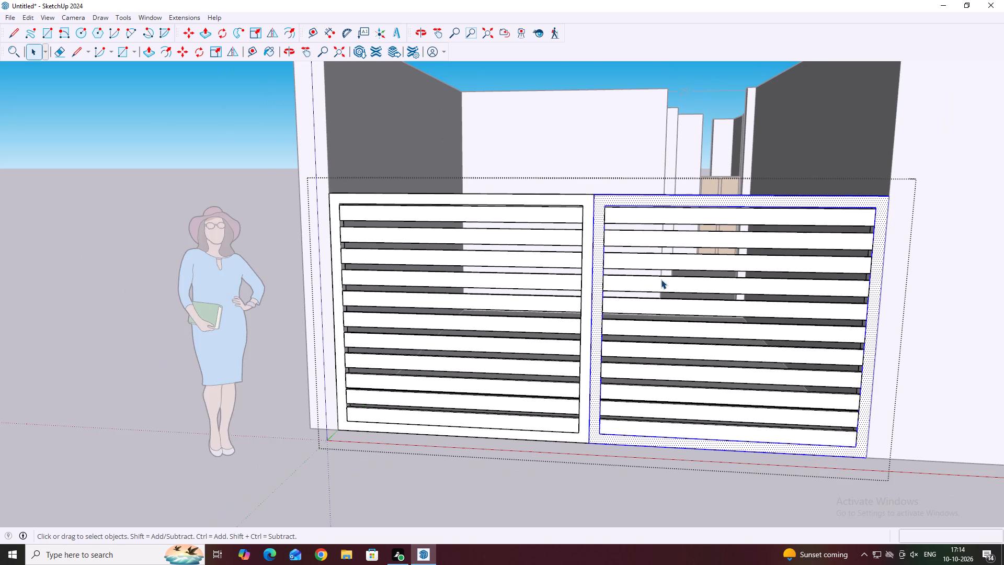
key("b")
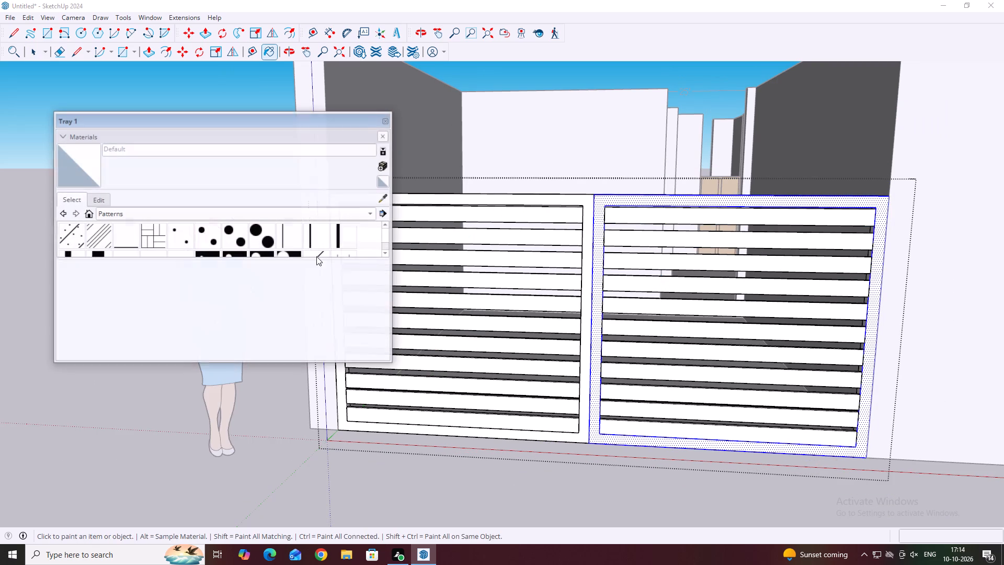
left_click(157, 213)
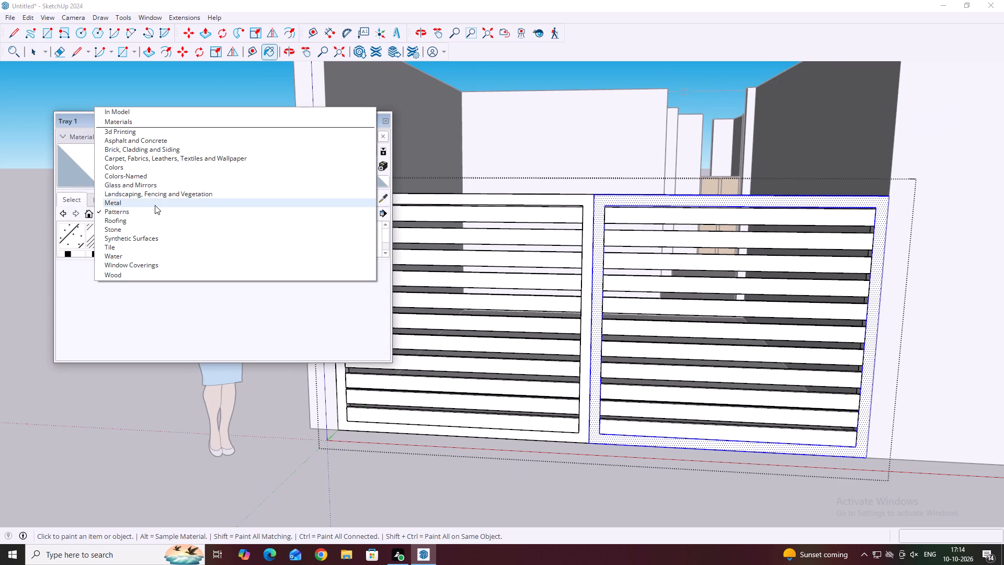
left_click(155, 201)
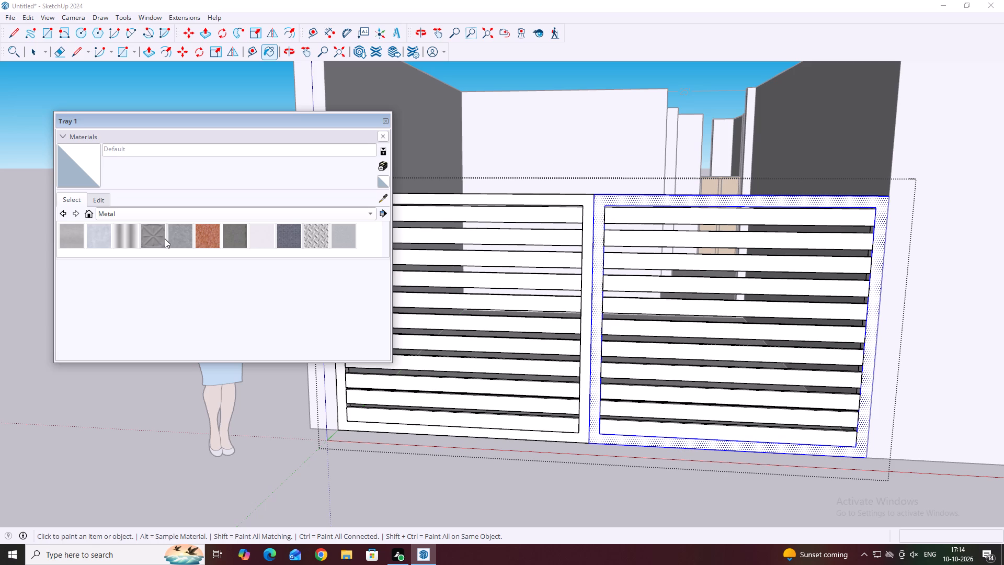
scroll(313, 232, "down", 2)
scroll(277, 234, "up", 1)
left_click(98, 231)
scroll(594, 204, "up", 3)
left_click(604, 206)
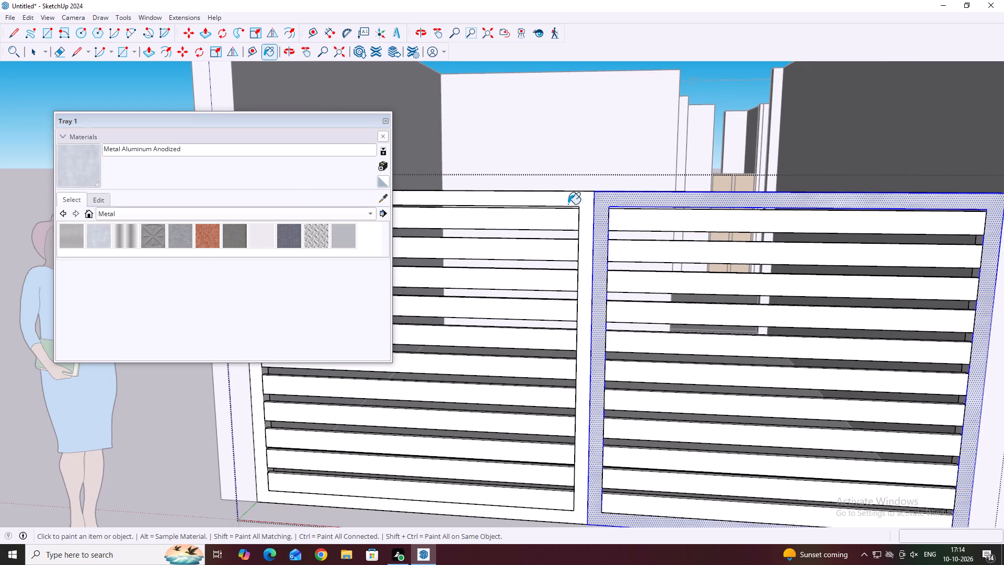
left_click(568, 204)
Paint the top edge of the two frames with Metal Aluminum Anodized.
scroll(620, 209, "down", 7)
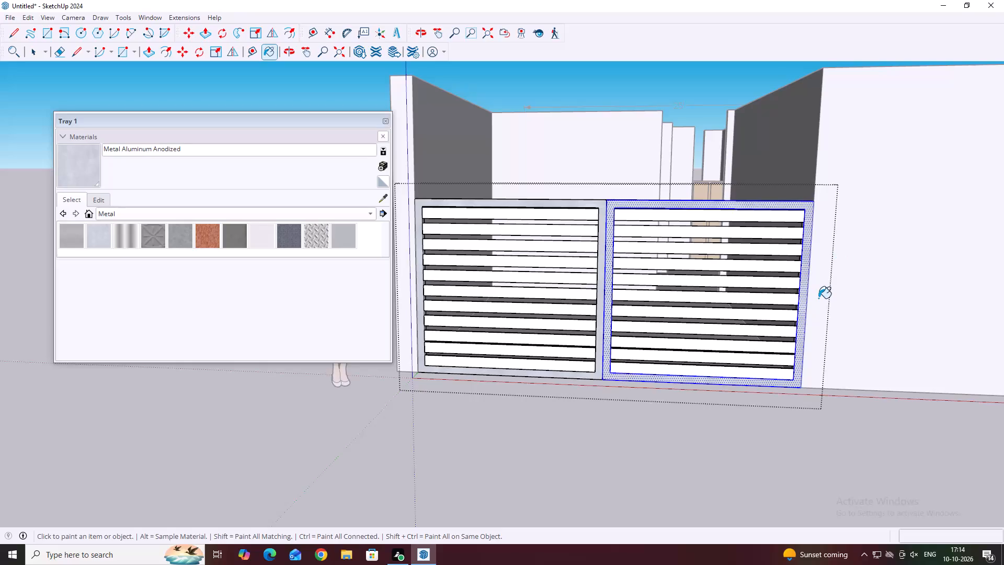
middle_click_drag(627, 229, 654, 327)
scroll(601, 336, "up", 6)
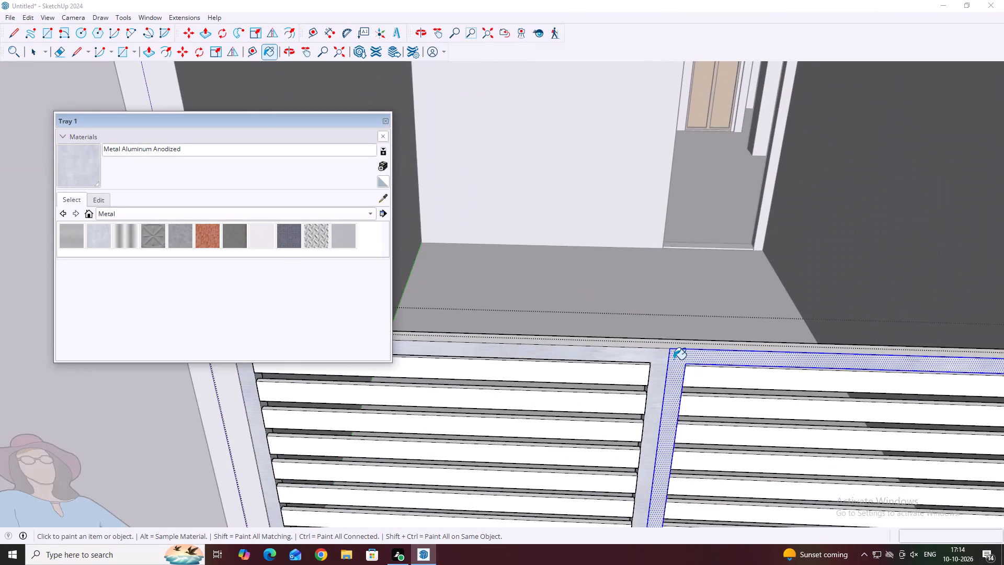
scroll(674, 359, "up", 7)
left_click(651, 341)
scroll(714, 331, "down", 15)
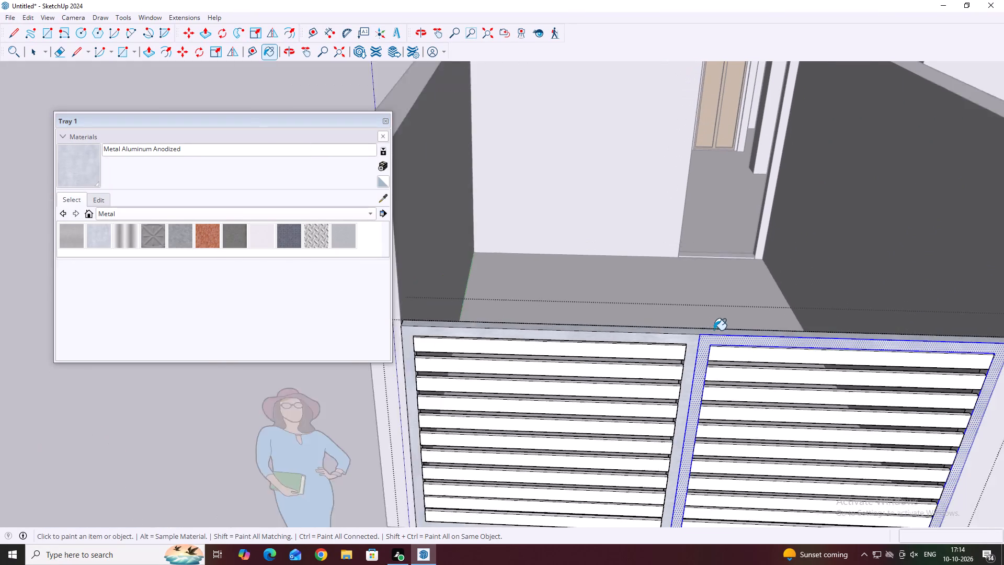
Paint the back face shared by both frames with Metal Aluminum Anodized.
middle_click_drag(638, 252, 671, 291)
scroll(689, 294, "down", 13)
middle_click_drag(655, 279, 688, 319)
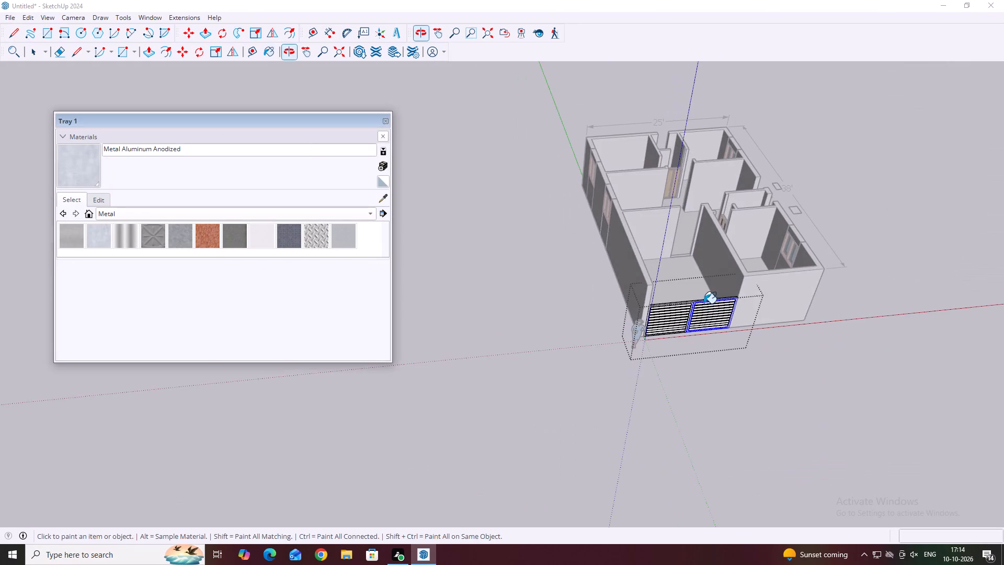
middle_click_drag(677, 266, 722, 310)
middle_click_drag(596, 266, 631, 363)
middle_click_drag(689, 274, 709, 380)
scroll(701, 292, "up", 7)
middle_click_drag(700, 335, 718, 397)
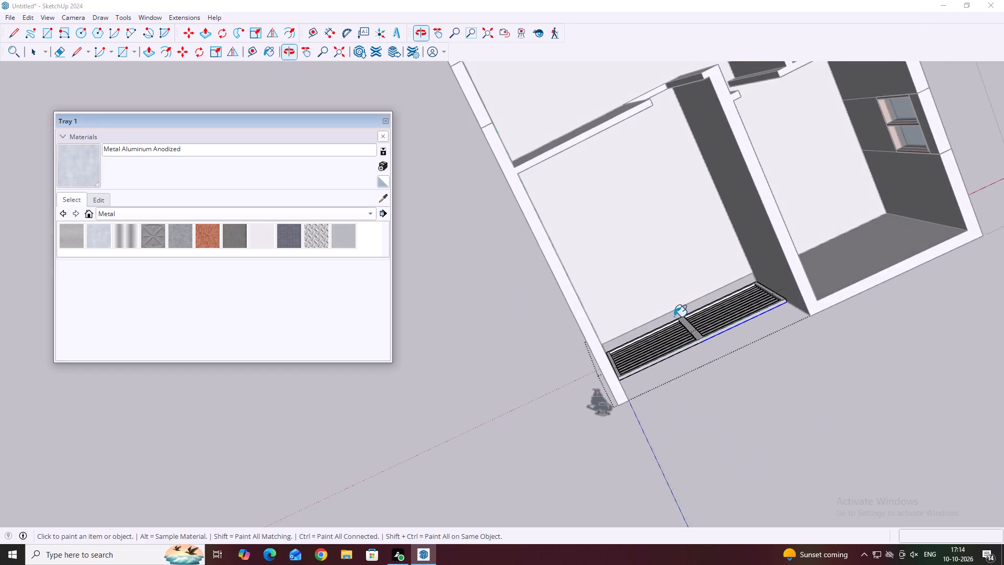
middle_click_drag(675, 318, 695, 393)
middle_click_drag(688, 337, 702, 393)
middle_click_drag(687, 315, 697, 367)
scroll(683, 314, "up", 9)
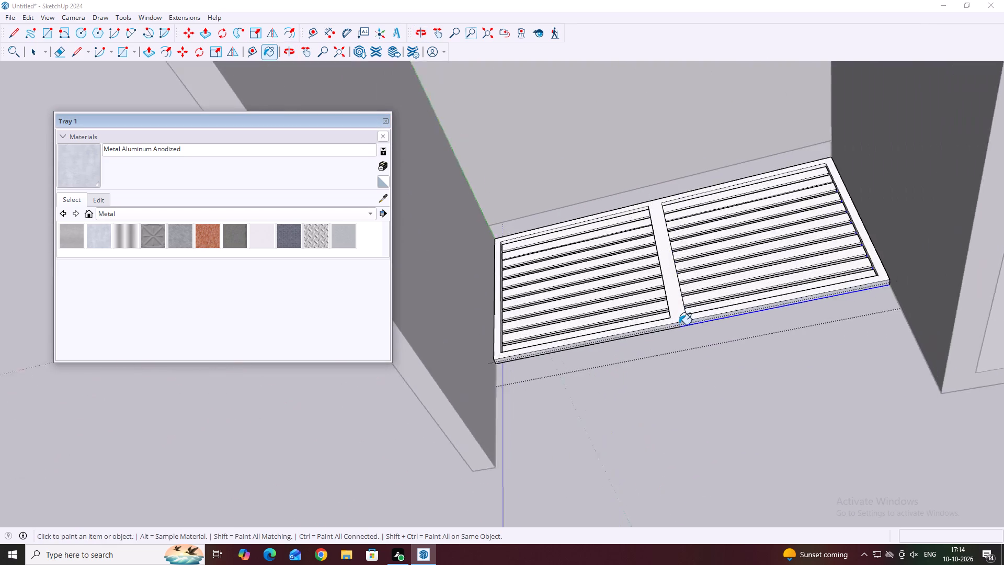
scroll(679, 324, "up", 2)
left_click(682, 329)
left_click(676, 323)
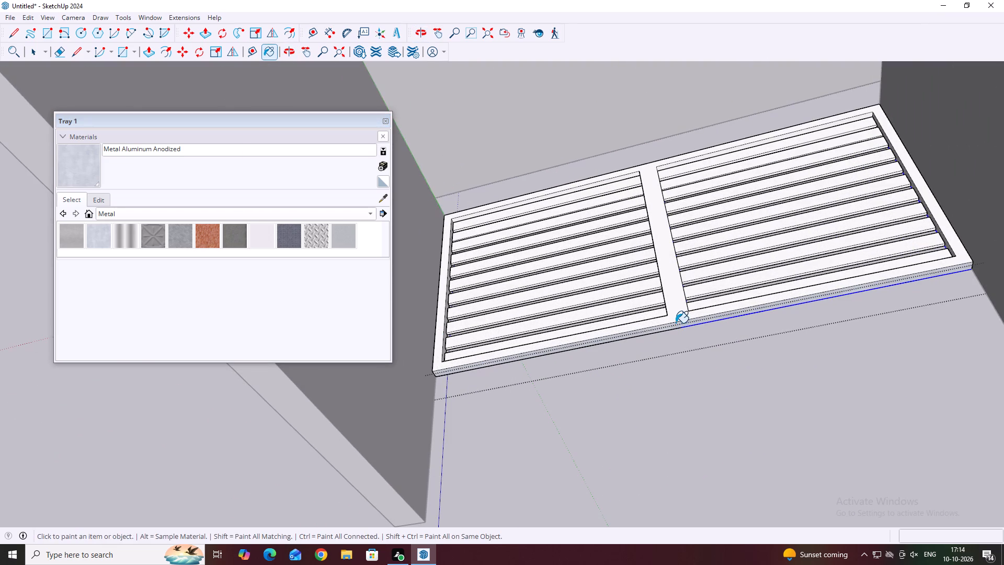
scroll(678, 320, "up", 2)
left_click(675, 315)
scroll(663, 314, "down", 4)
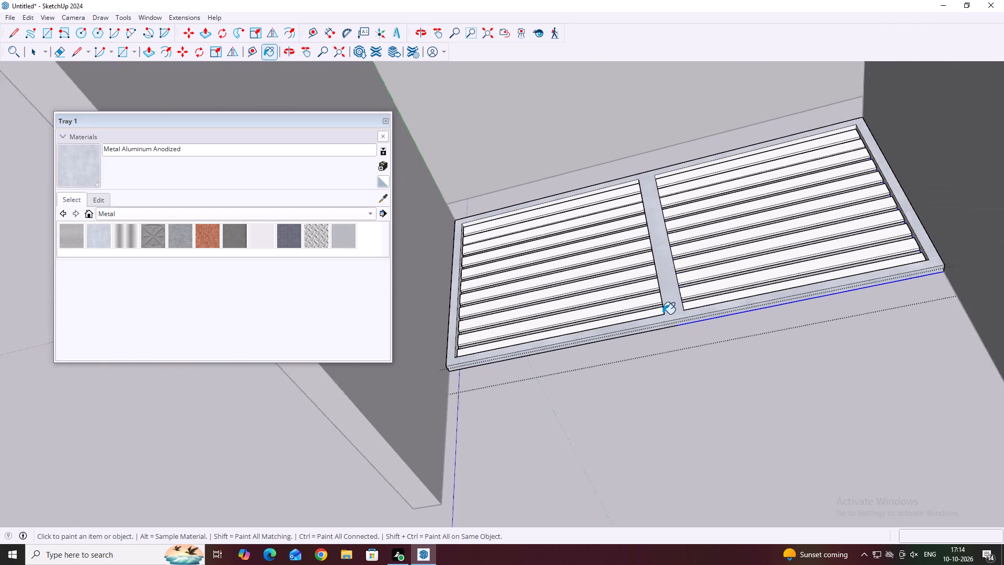
Paint the inner side faces of the outer post and the middle post with Metal Aluminum Anodized.
scroll(898, 254, "up", 12)
middle_click_drag(871, 269, 932, 244)
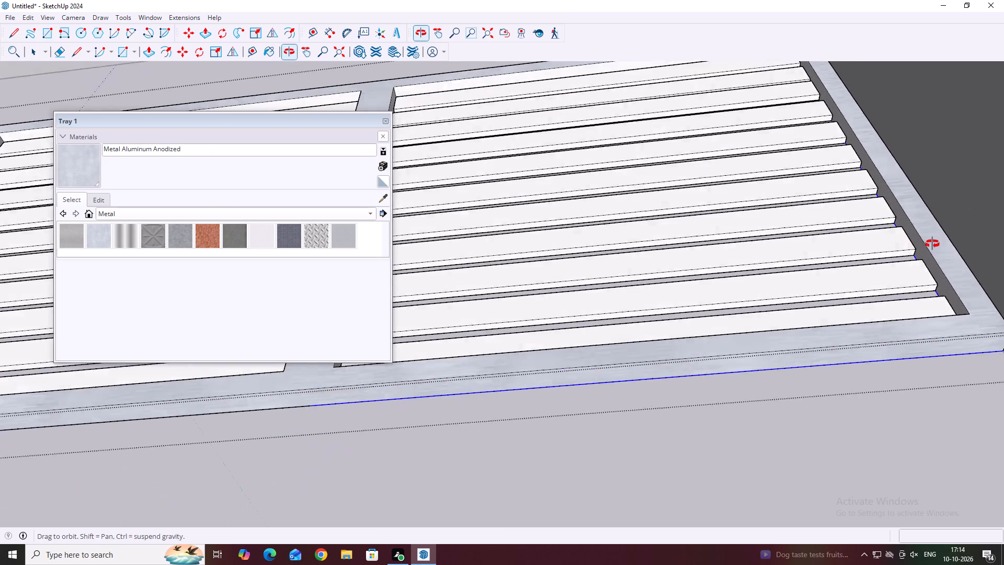
middle_click_drag(932, 244, 941, 232)
scroll(937, 238, "up", 5)
left_click(943, 262)
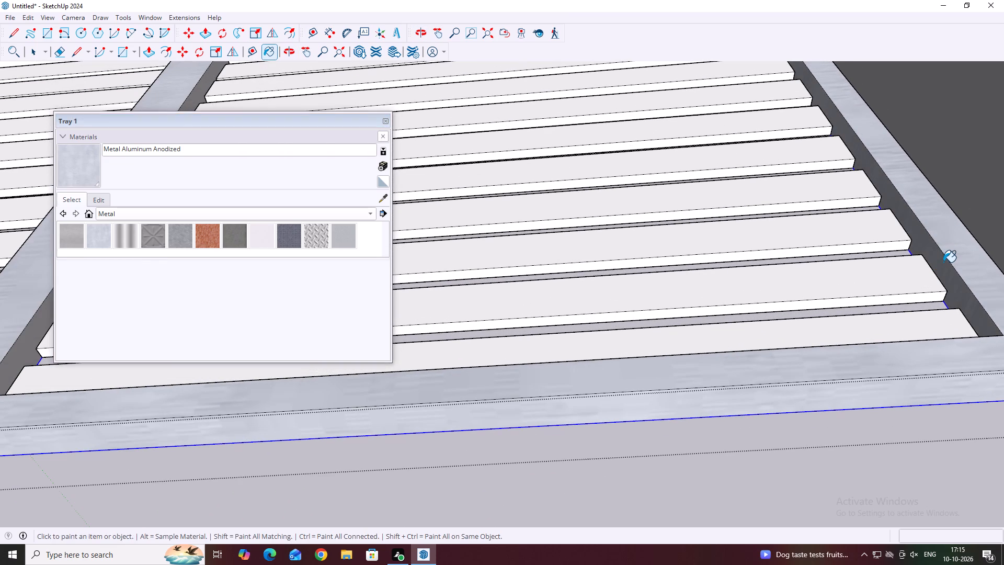
scroll(938, 261, "down", 12)
middle_click_drag(526, 280, 635, 255)
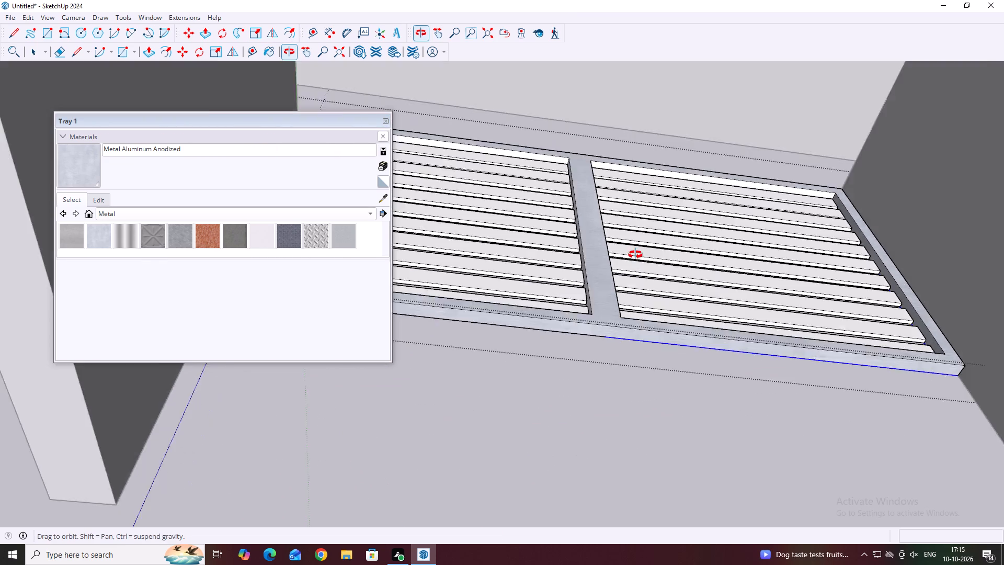
middle_click_drag(635, 255, 670, 234)
middle_click_drag(574, 301, 667, 303)
scroll(556, 283, "up", 5)
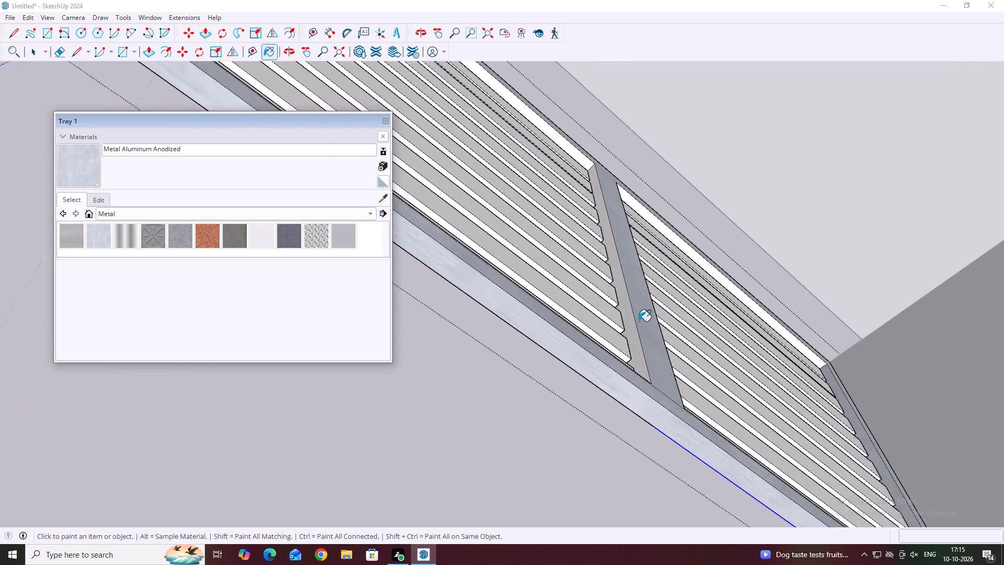
scroll(638, 321, "up", 3)
left_click(632, 320)
Paint the lengthwise inner rail face in both frames of the slatted wall with Metal Aluminum Anodized.
middle_click_drag(679, 320, 572, 242)
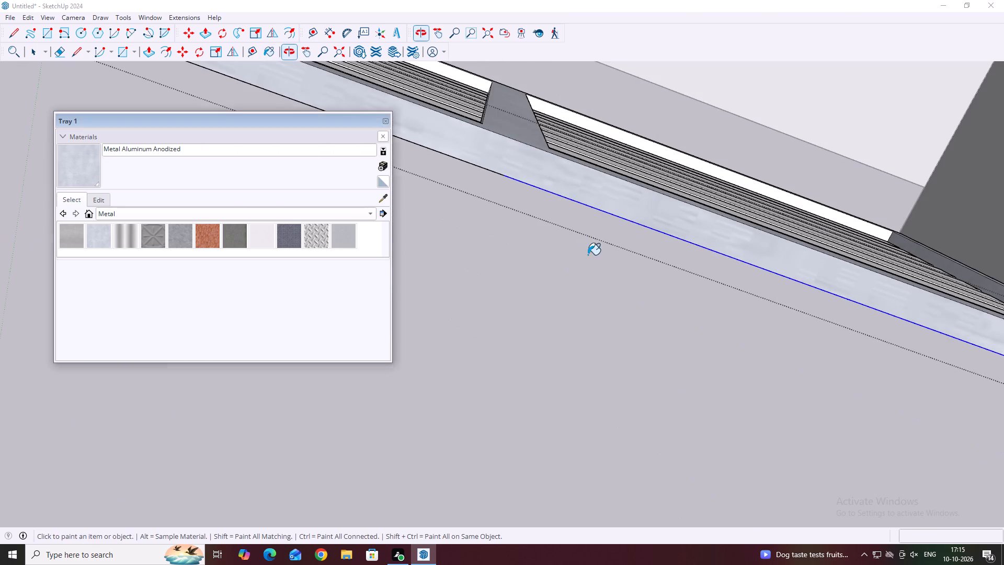
scroll(586, 198, "down", 17)
scroll(489, 144, "up", 11)
left_click(498, 134)
scroll(518, 143, "down", 2)
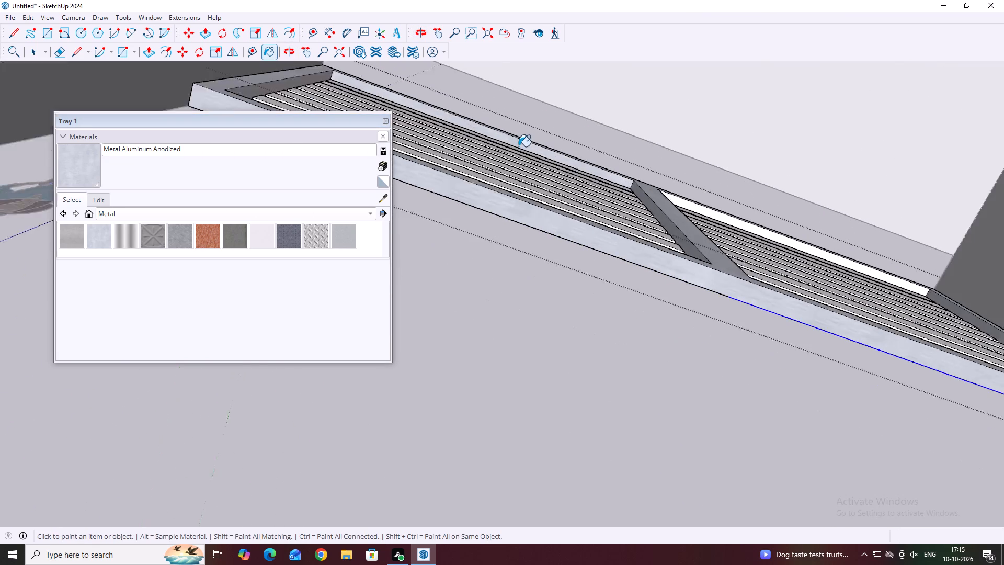
scroll(518, 146, "down", 3)
scroll(735, 232, "up", 6)
left_click(743, 220)
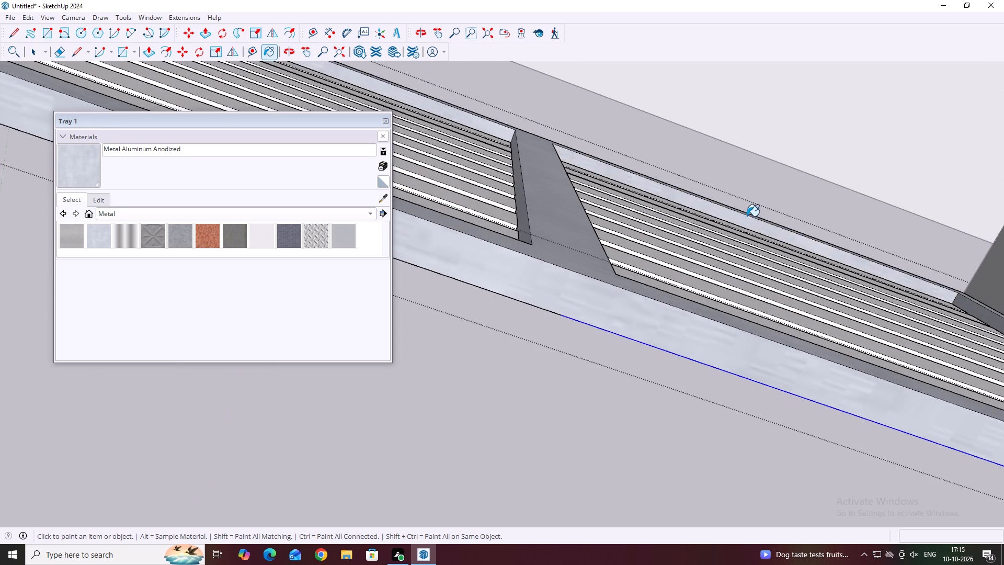
Paint the inner faces of the other end post and of the rail opposite with Metal Aluminum Anodized.
scroll(753, 217, "down", 16)
middle_click_drag(659, 226, 536, 220)
middle_click_drag(575, 139, 486, 154)
scroll(498, 129, "up", 17)
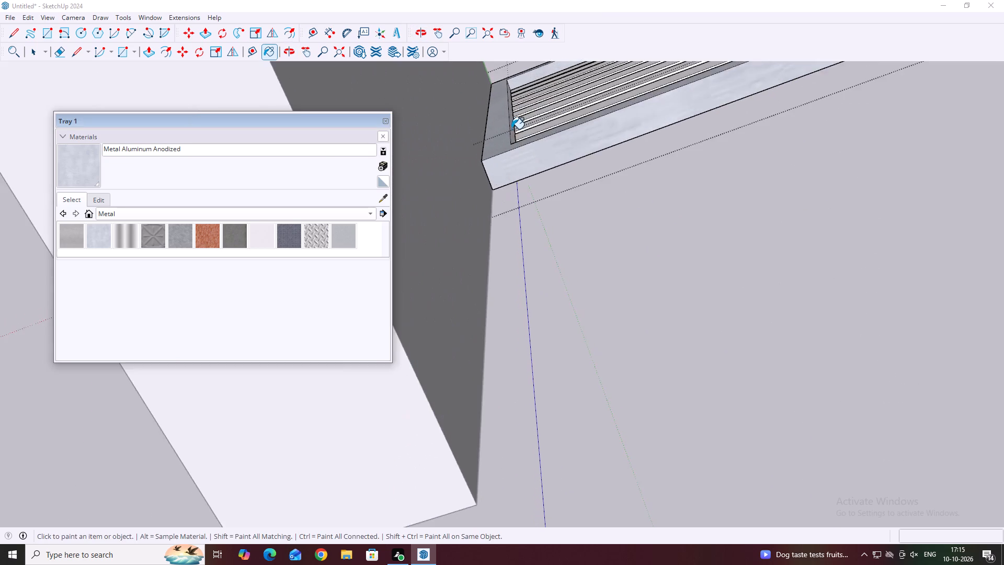
scroll(511, 129, "up", 9)
left_click(513, 137)
scroll(538, 219, "down", 4)
middle_click_drag(634, 131, 654, 205)
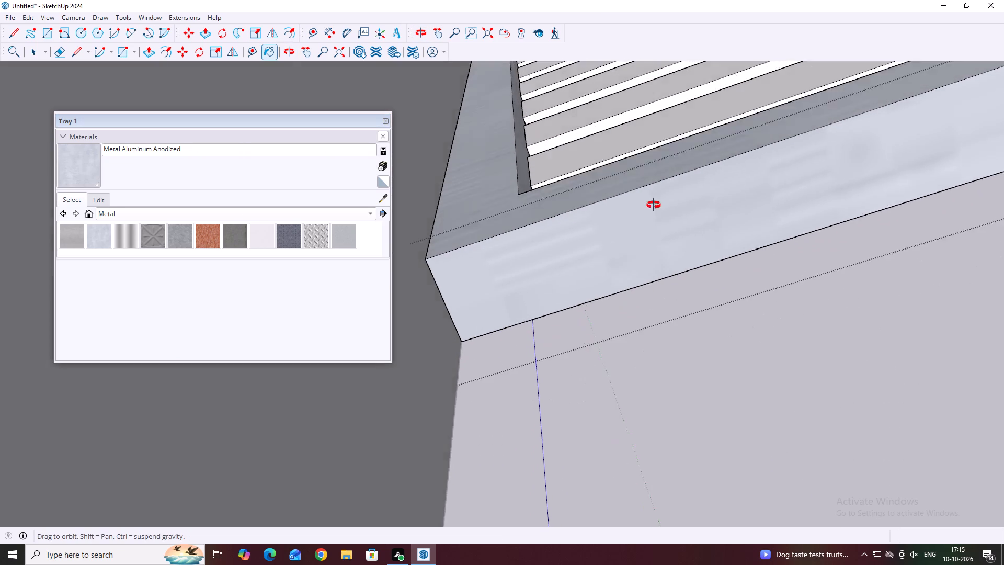
middle_click_drag(654, 205, 679, 269)
middle_click_drag(678, 89, 689, 254)
middle_click_drag(703, 175, 703, 272)
middle_click_drag(701, 184, 708, 287)
middle_click_drag(695, 234, 698, 310)
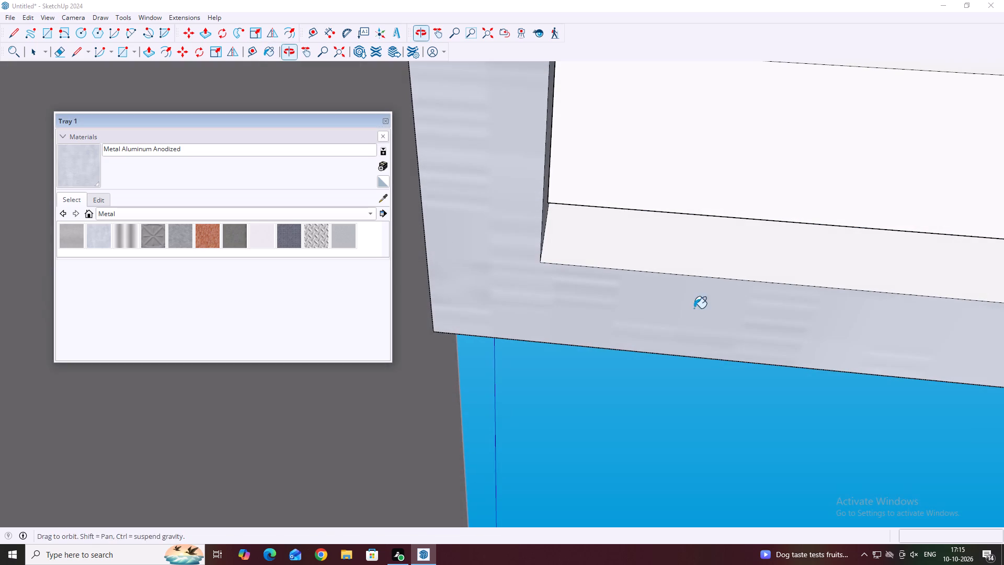
left_click(679, 236)
Close the materials palette and leave the slatted wall group.
scroll(268, 206, "down", 13)
scroll(517, 201, "down", 5)
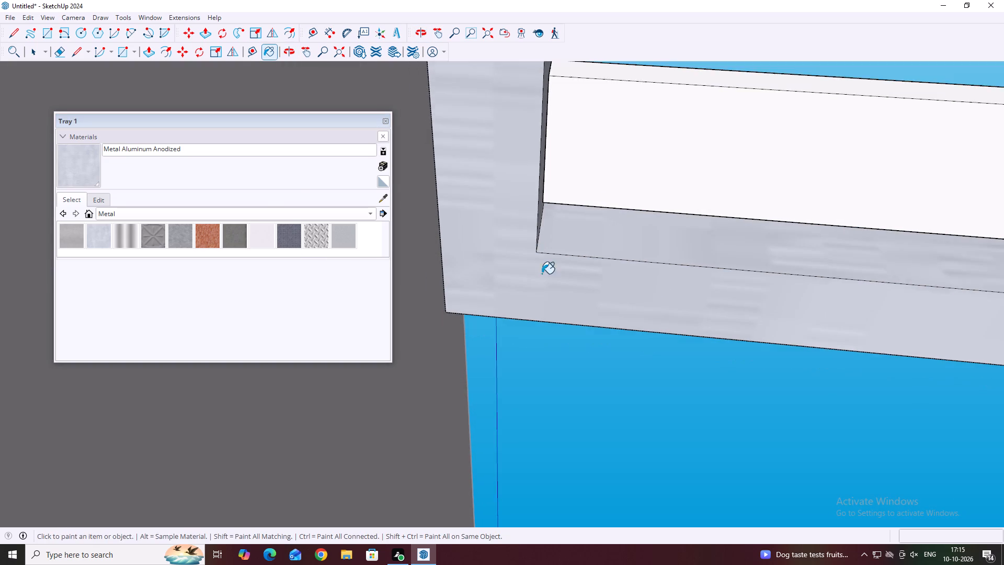
scroll(542, 274, "down", 20)
scroll(542, 274, "down", 2)
scroll(587, 331, "down", 18)
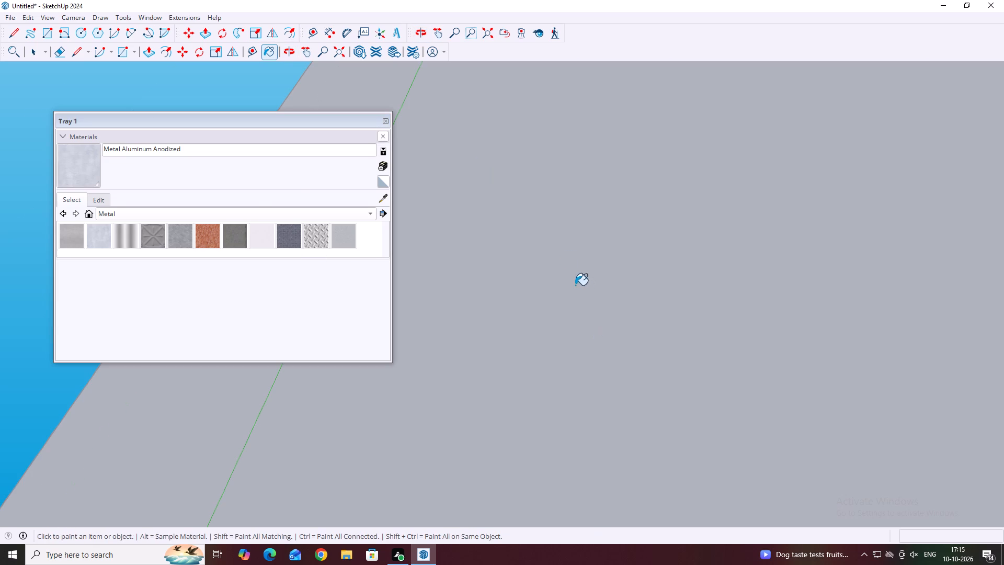
left_click(383, 122)
key("space")
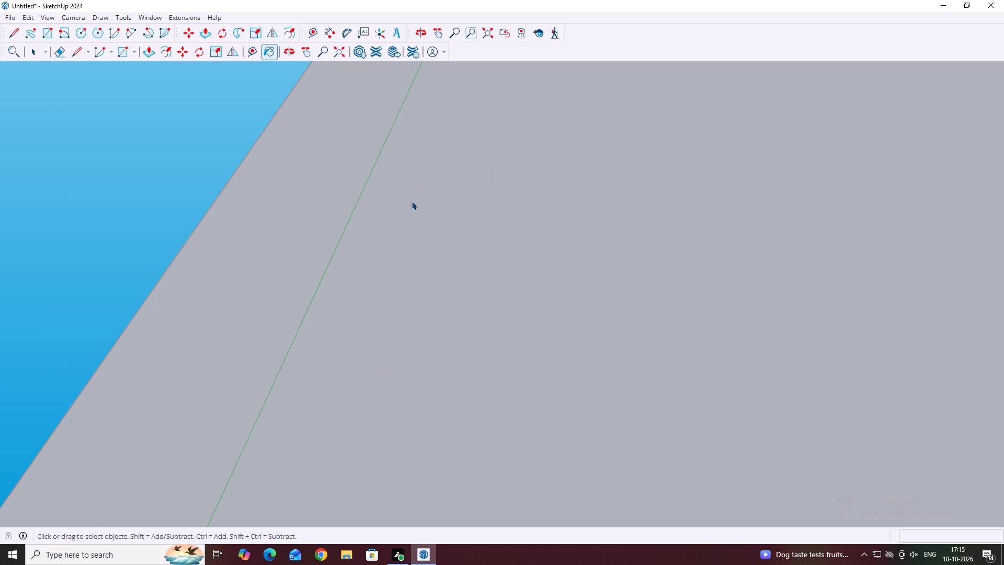
left_click(407, 204)
Examine the whole house from above and the slatted low wall from its outer front side.
scroll(401, 198, "down", 20)
scroll(401, 198, "down", 10)
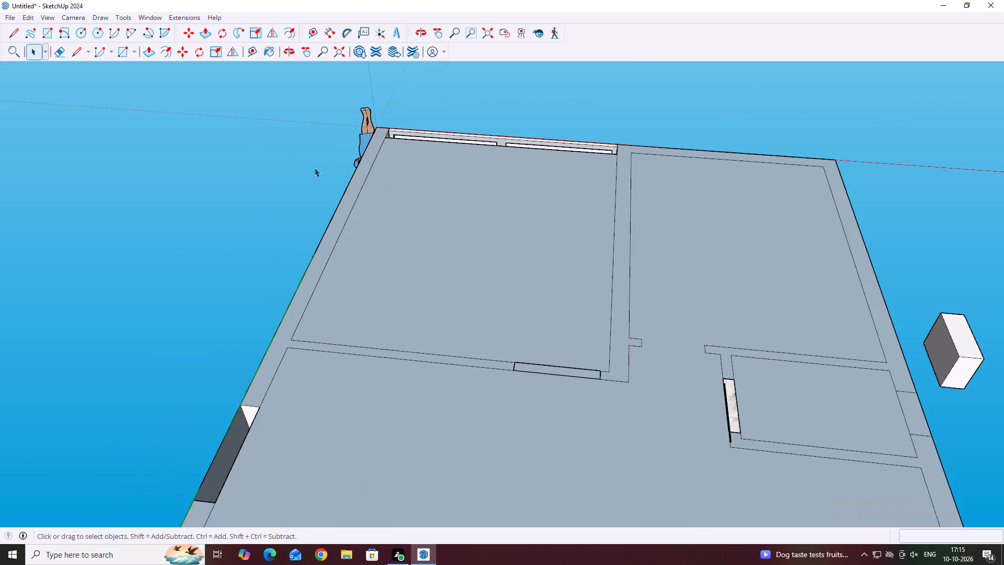
scroll(314, 167, "down", 5)
middle_click_drag(458, 390, 511, 253)
scroll(511, 253, "down", 1)
middle_click_drag(487, 502, 477, 398)
middle_click_drag(483, 564, 474, 409)
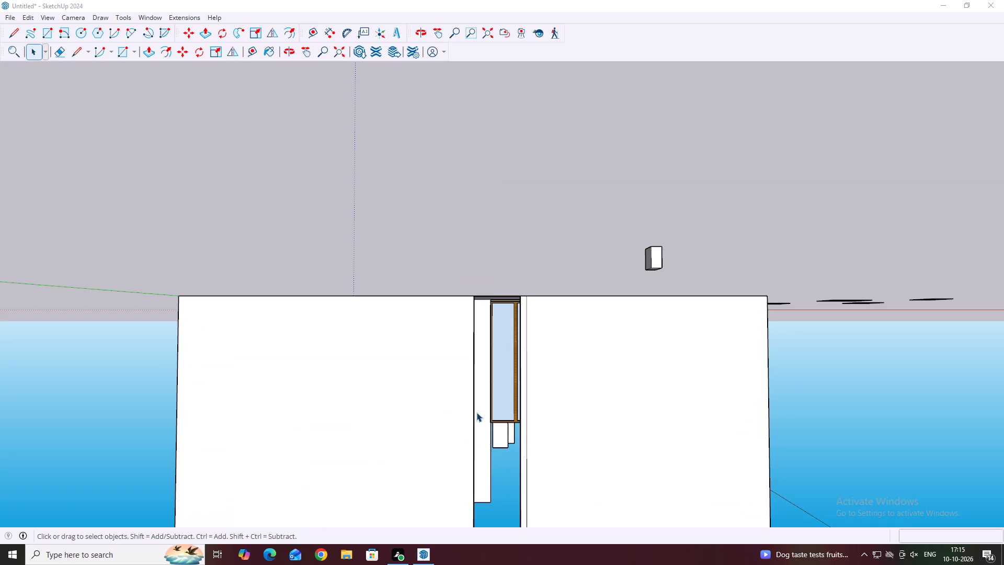
middle_click_drag(551, 462, 510, 289)
middle_click_drag(526, 383, 510, 242)
scroll(509, 251, "up", 1)
middle_click_drag(518, 464, 458, 261)
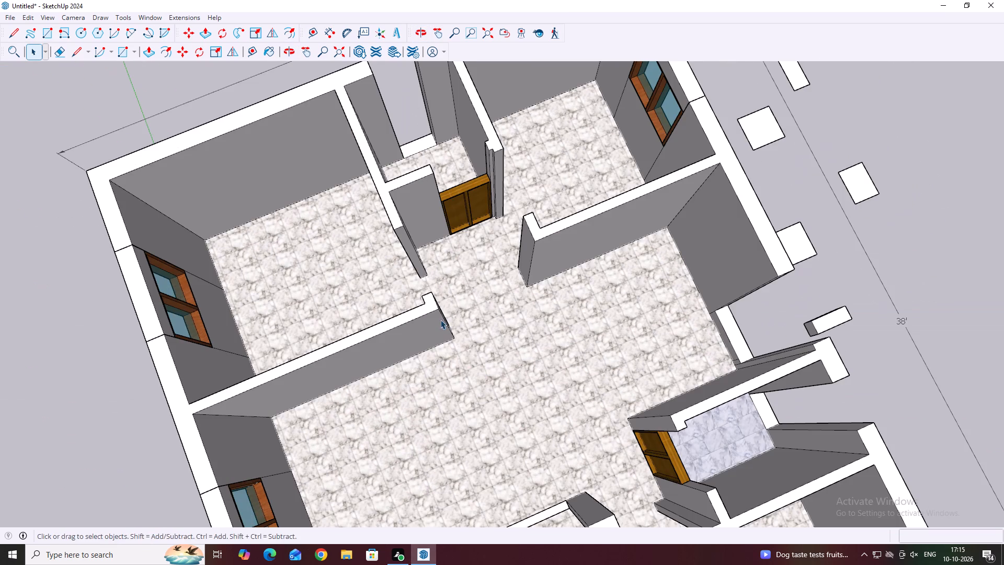
middle_click_drag(458, 255, 464, 218)
scroll(534, 193, "down", 5)
scroll(585, 206, "down", 5)
middle_click_drag(280, 378, 514, 353)
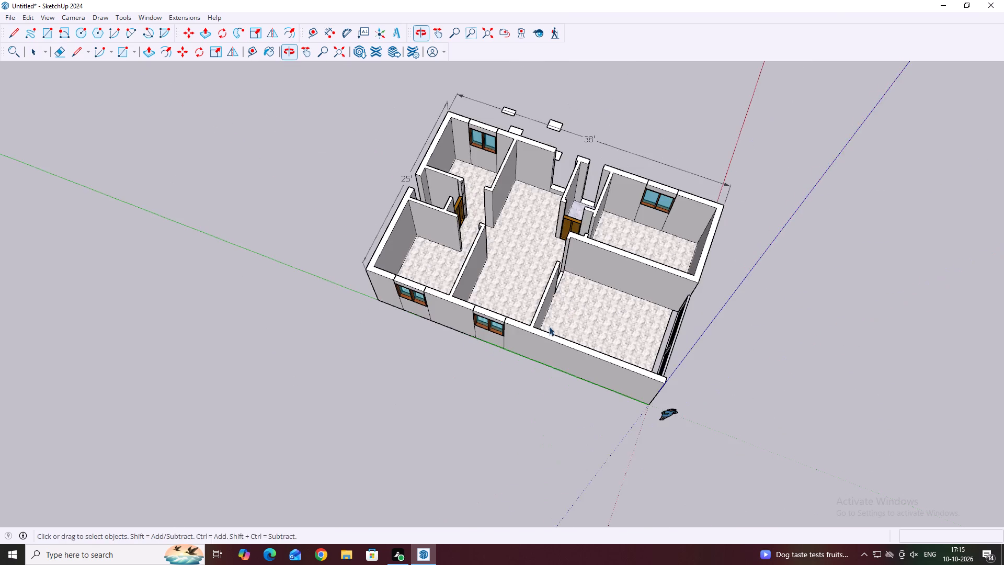
middle_click_drag(473, 300, 547, 272)
middle_click_drag(702, 344, 636, 322)
middle_click_drag(675, 354, 483, 279)
middle_click_drag(552, 372, 506, 340)
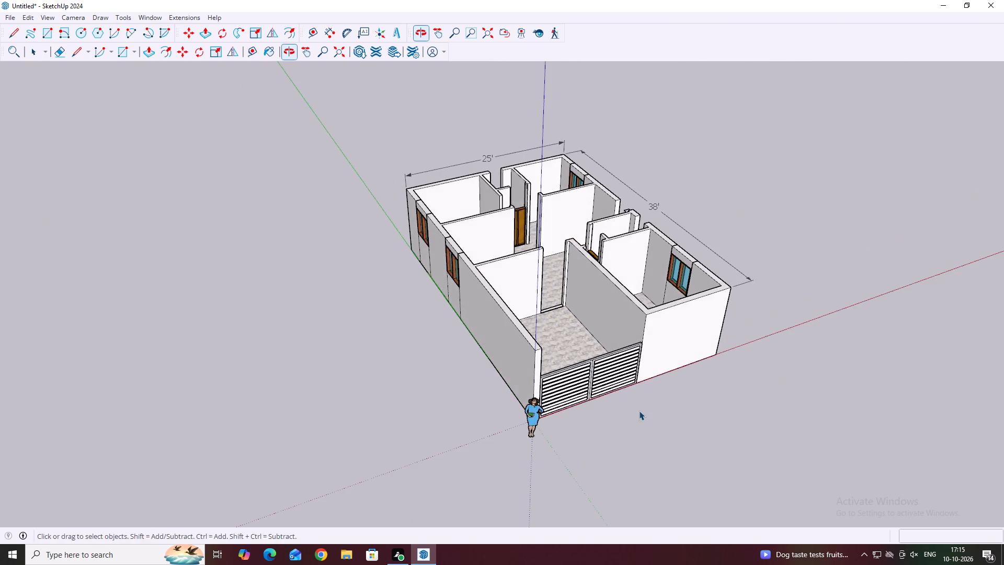
middle_click_drag(639, 411, 535, 350)
scroll(539, 349, "up", 13)
middle_click_drag(550, 375, 520, 308)
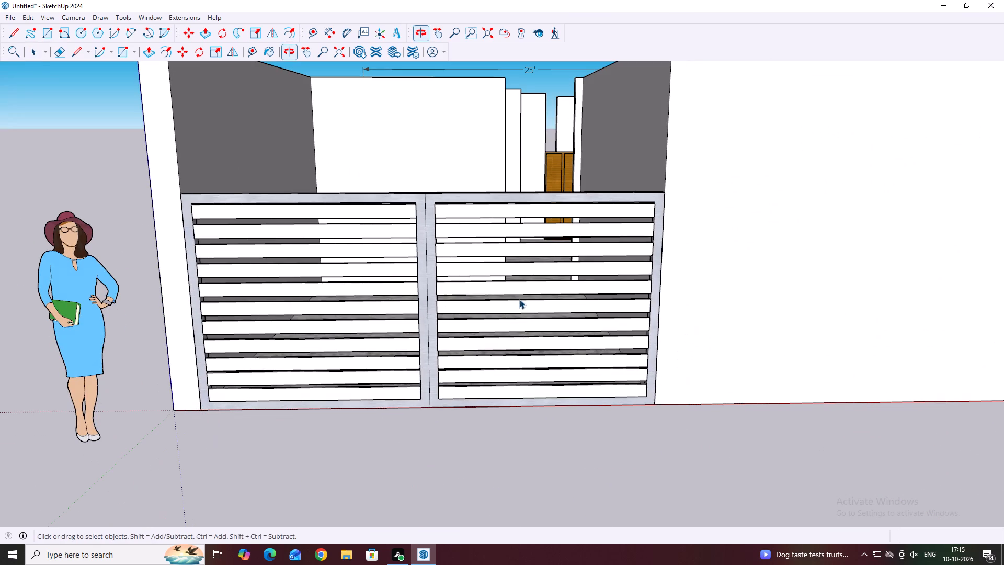
scroll(368, 238, "up", 4)
Open the slatted wall group and paint the top slat of the left frame with the Metal Rusted material.
left_click(391, 204)
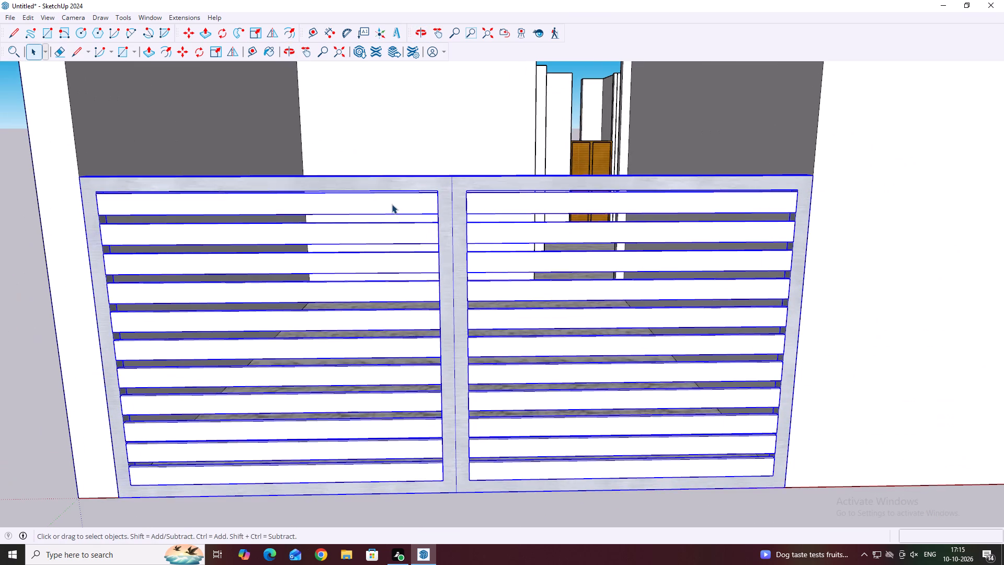
double_click(395, 208)
left_click(399, 208)
scroll(401, 210, "up", 4)
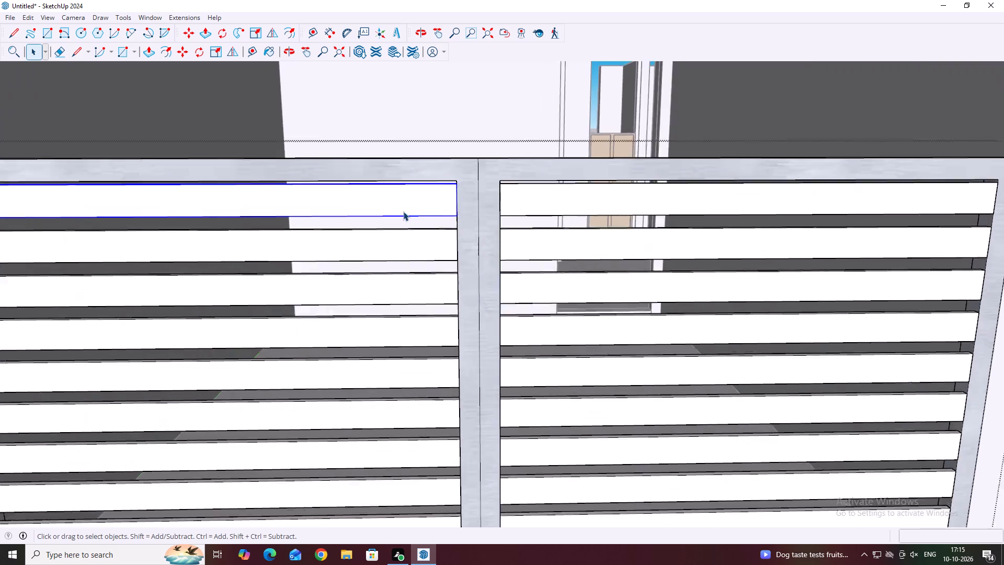
scroll(404, 211, "down", 5)
key("b")
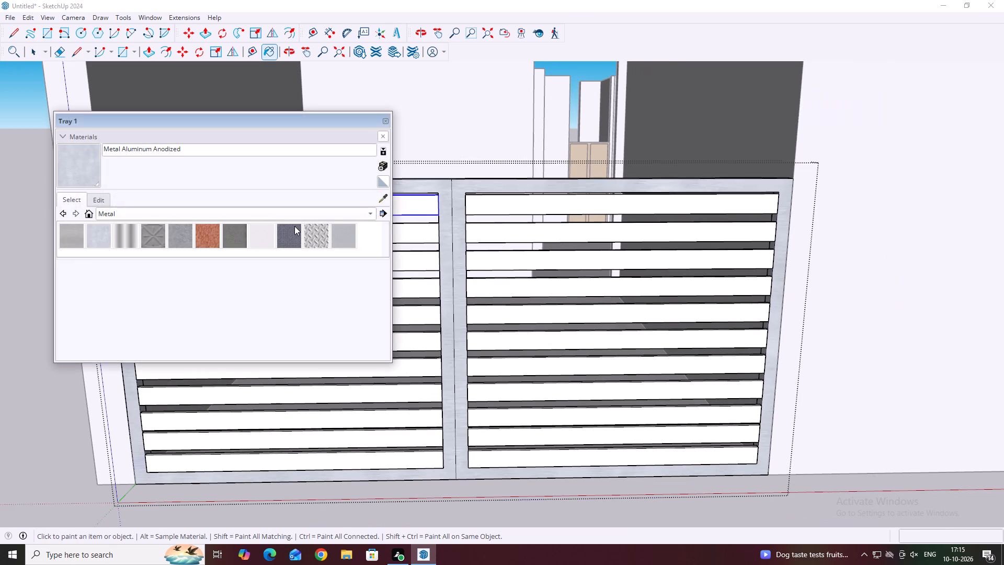
left_click(215, 234)
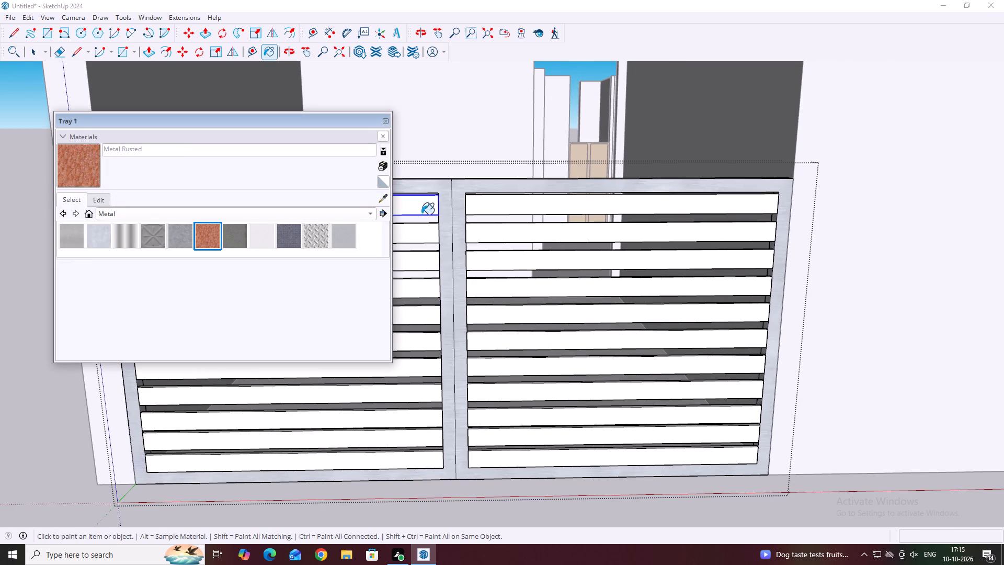
left_click(422, 213)
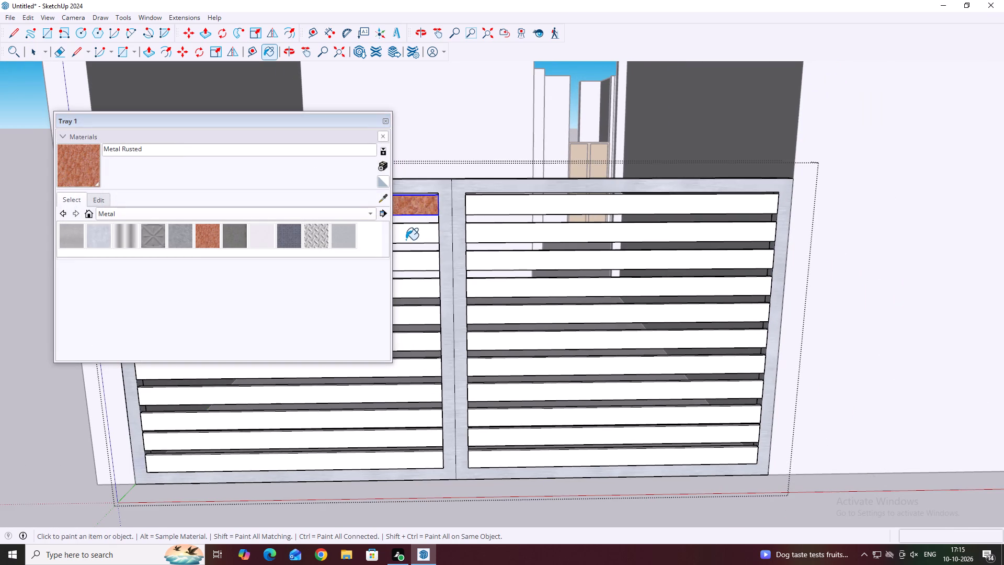
Paint the next five slats down in the left frame with Metal Rusted.
scroll(423, 242, "down", 3)
left_click(427, 235)
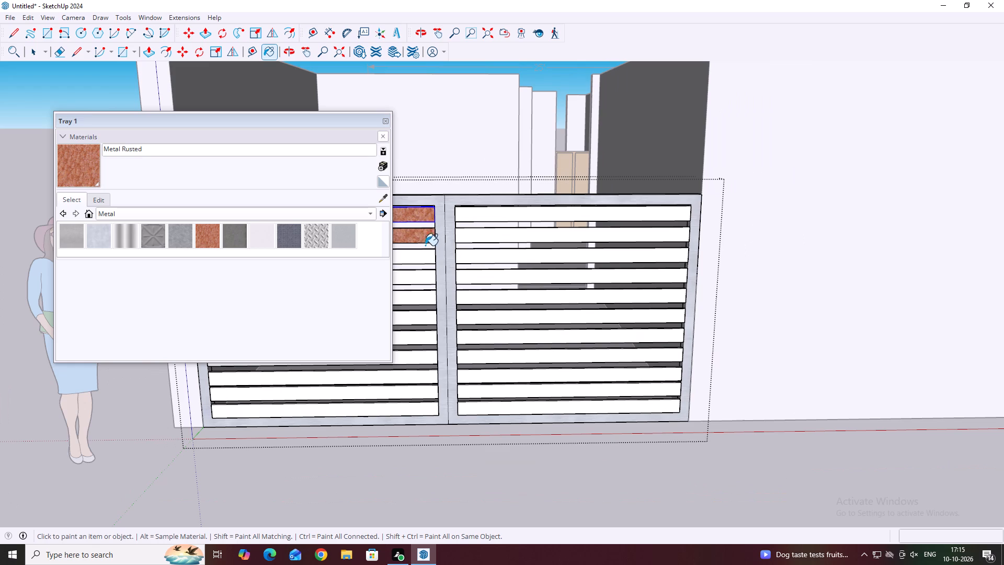
left_click(425, 255)
left_click(423, 279)
scroll(480, 205, "up", 3)
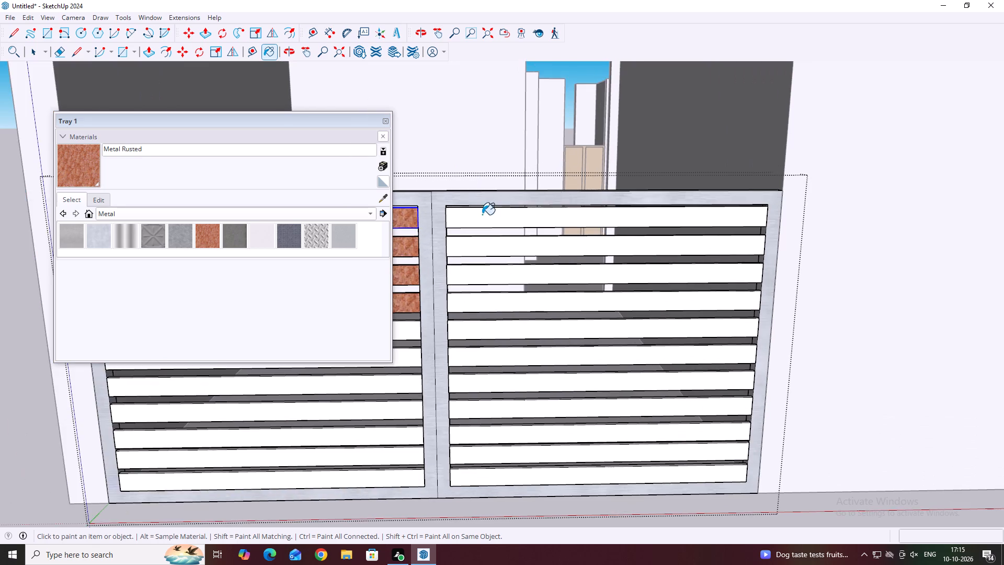
scroll(527, 241, "down", 8)
key("Escape")
scroll(450, 246, "up", 6)
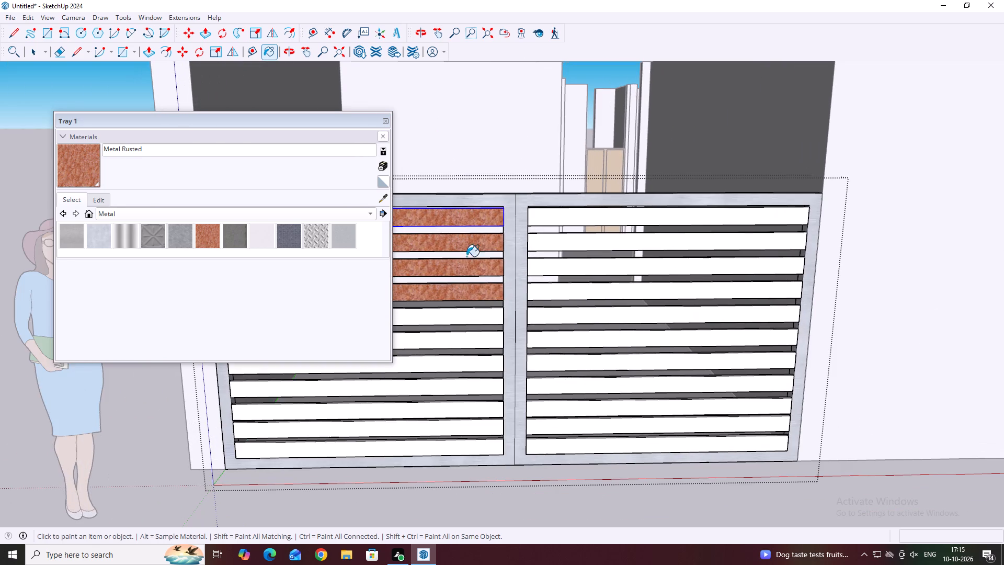
left_click(465, 318)
middle_click_drag(492, 299, 517, 381)
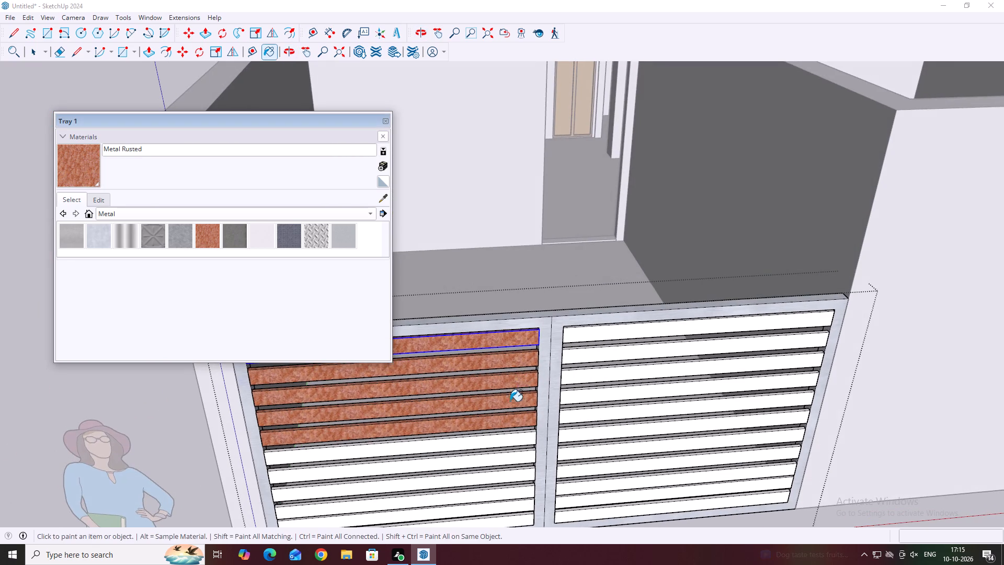
middle_click_drag(518, 440, 525, 450)
scroll(522, 442, "up", 2)
left_click(521, 464)
Paint all the slats of the right frame with Metal Rusted.
left_click(589, 455)
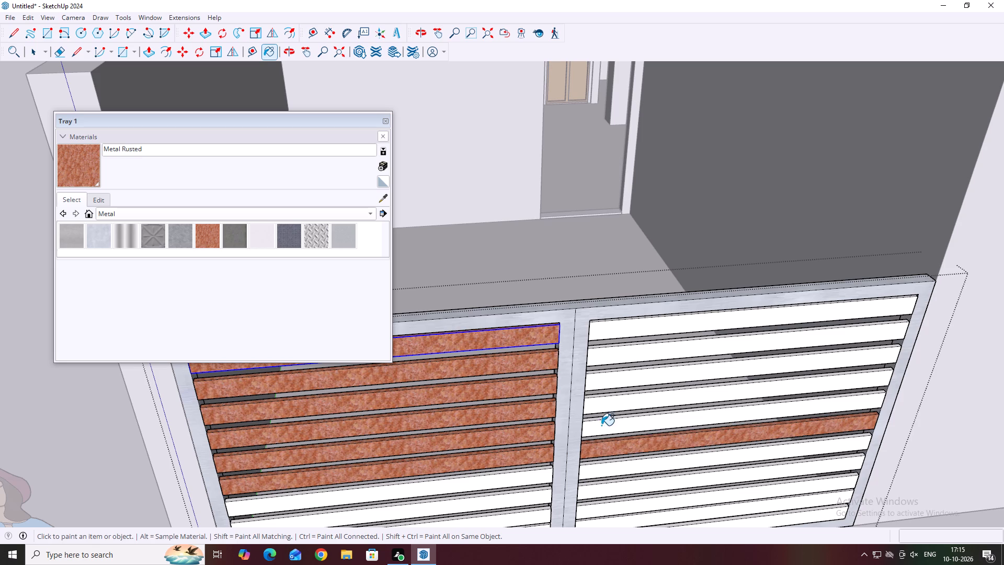
left_click(601, 421)
left_click(608, 405)
left_click(609, 382)
left_click(621, 352)
left_click_drag(623, 319, 624, 324)
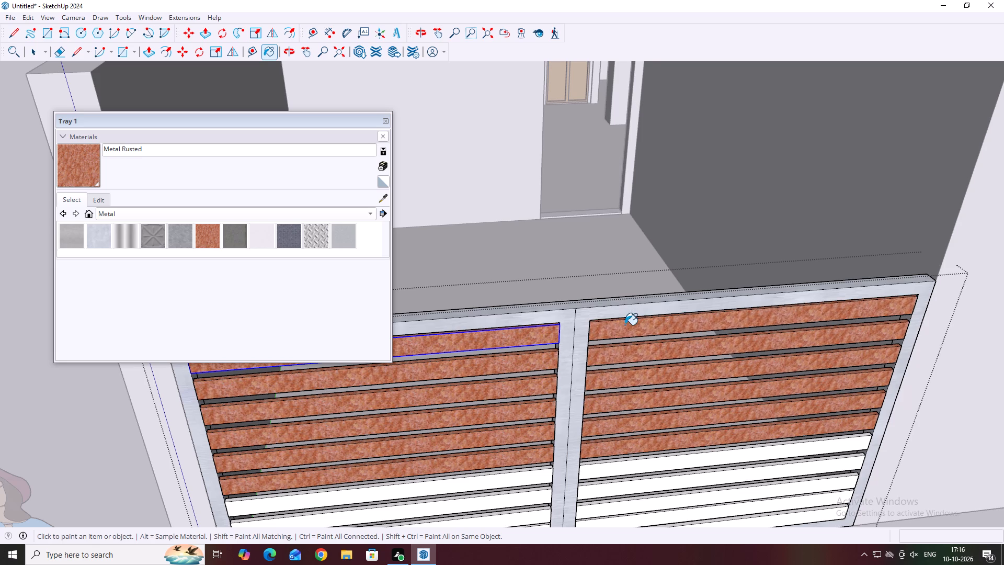
scroll(637, 327, "down", 4)
left_click(661, 425)
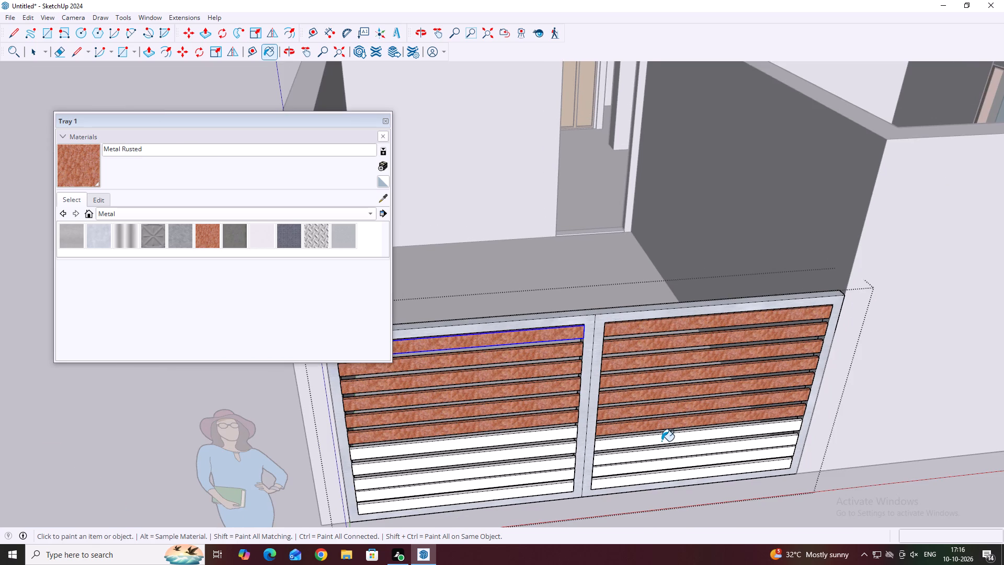
left_click(661, 441)
left_click(661, 456)
left_click(662, 466)
left_click(662, 480)
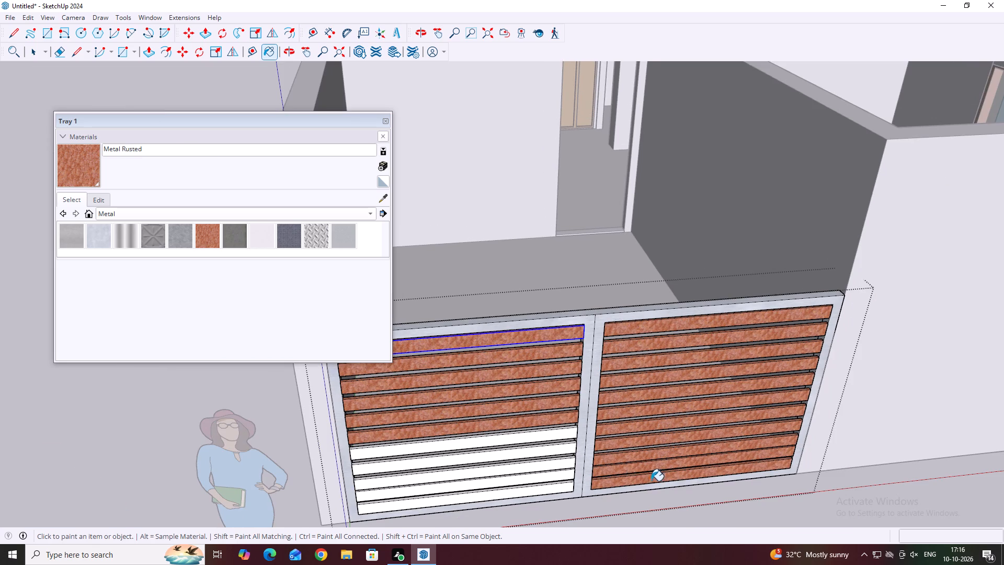
Paint the remaining lower slats of the left frame with Metal Rusted.
left_click(566, 483)
left_click(565, 481)
left_click(562, 467)
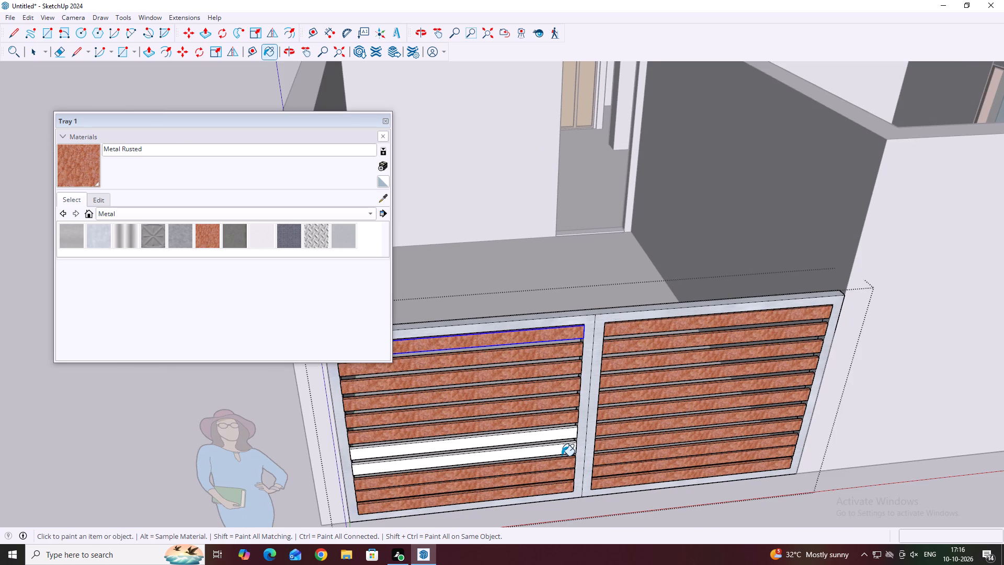
left_click(562, 456)
left_click(557, 448)
left_click(560, 439)
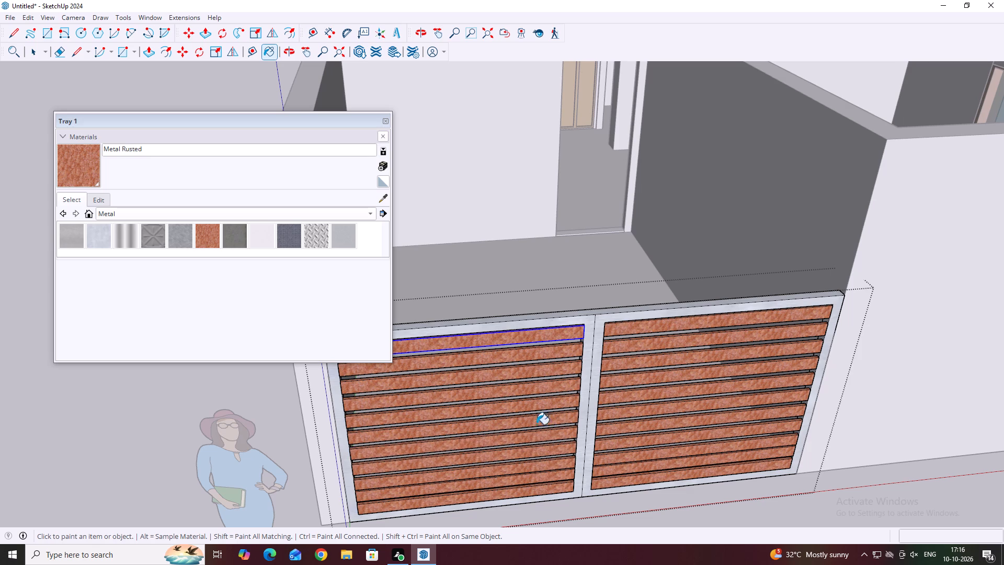
scroll(511, 455, "down", 1)
middle_click_drag(532, 343, 550, 380)
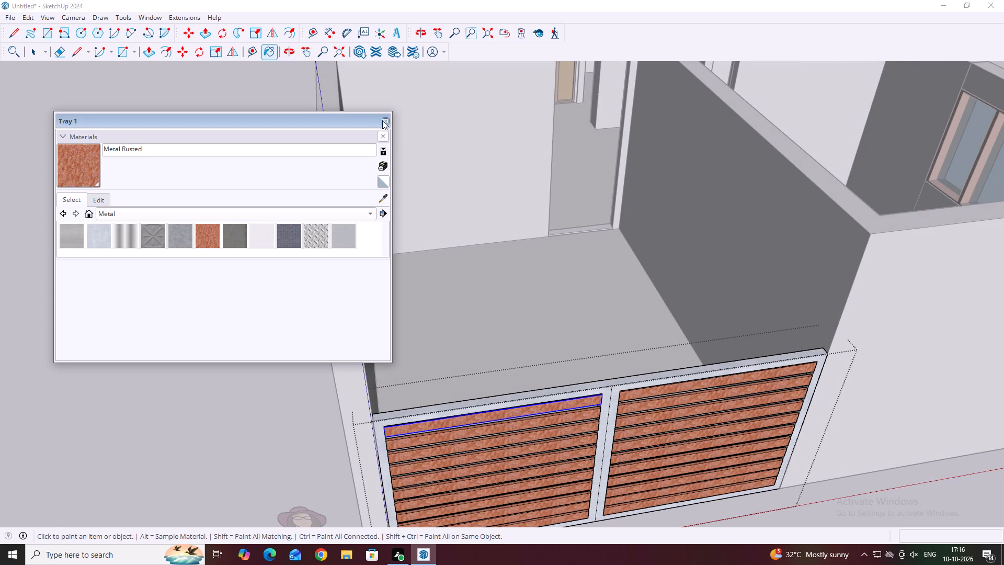
Close the materials tray, leave the wall group and examine the painted frames and slats.
left_click(382, 120)
key("space")
left_click(268, 275)
scroll(543, 272, "down", 10)
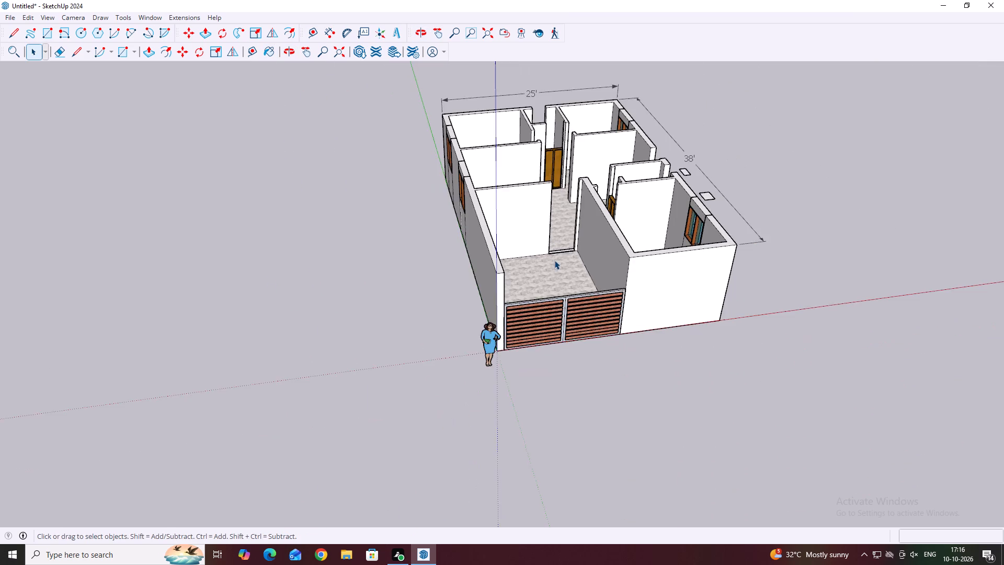
scroll(589, 324, "up", 2)
middle_click_drag(567, 305, 532, 278)
scroll(548, 299, "up", 6)
middle_click_drag(586, 261, 576, 242)
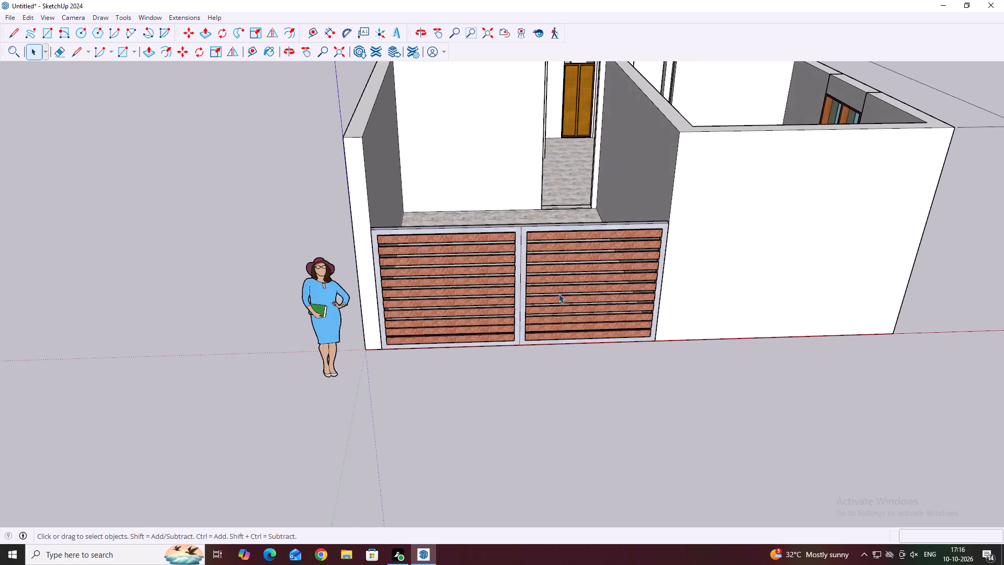
scroll(556, 296, "up", 9)
scroll(467, 333, "up", 2)
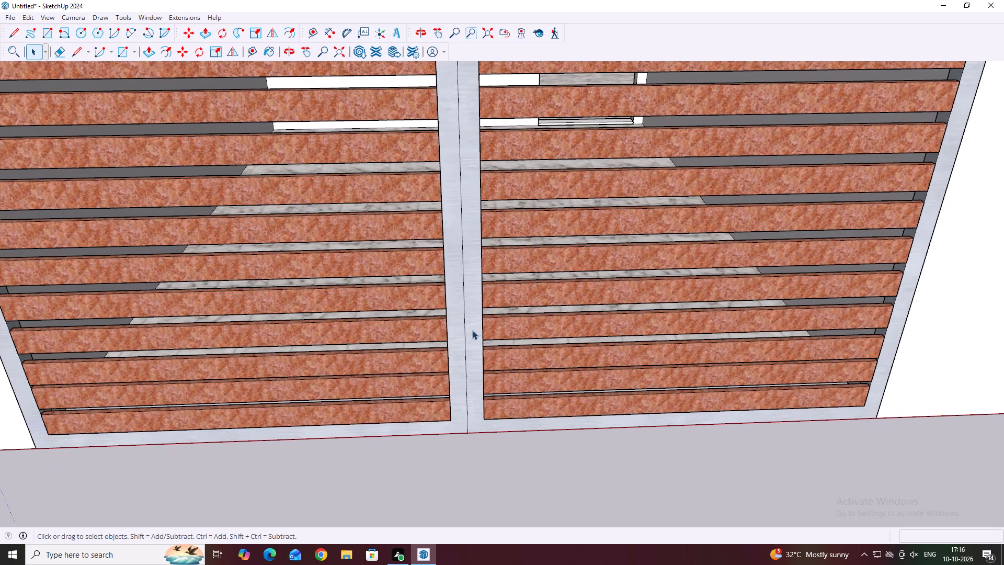
scroll(485, 352, "down", 8)
scroll(500, 253, "up", 3)
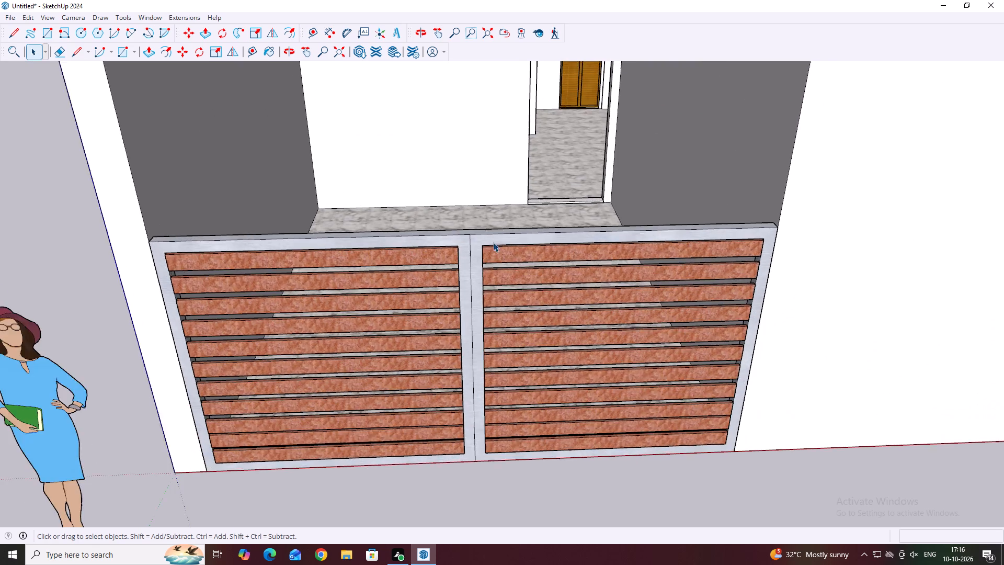
scroll(493, 242, "up", 2)
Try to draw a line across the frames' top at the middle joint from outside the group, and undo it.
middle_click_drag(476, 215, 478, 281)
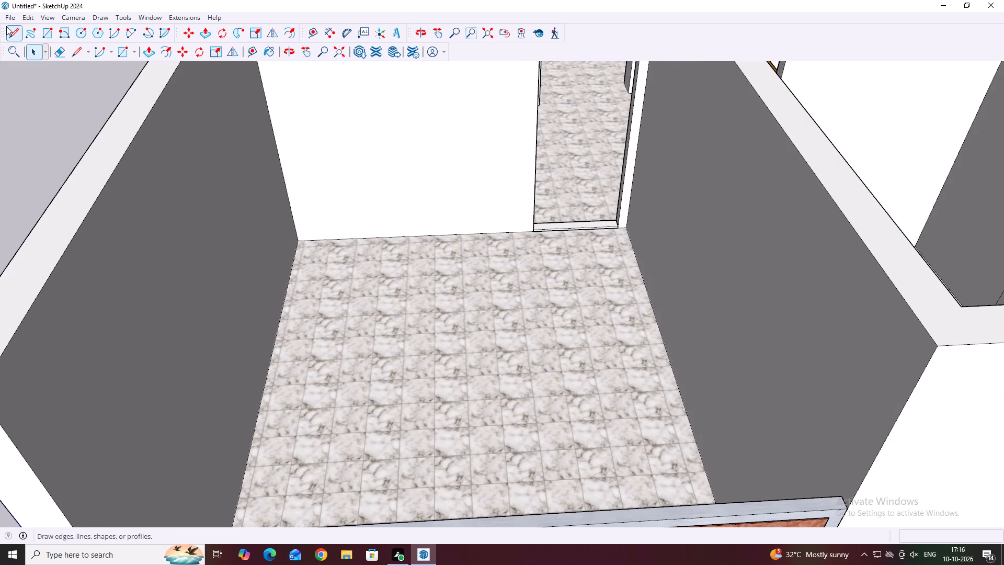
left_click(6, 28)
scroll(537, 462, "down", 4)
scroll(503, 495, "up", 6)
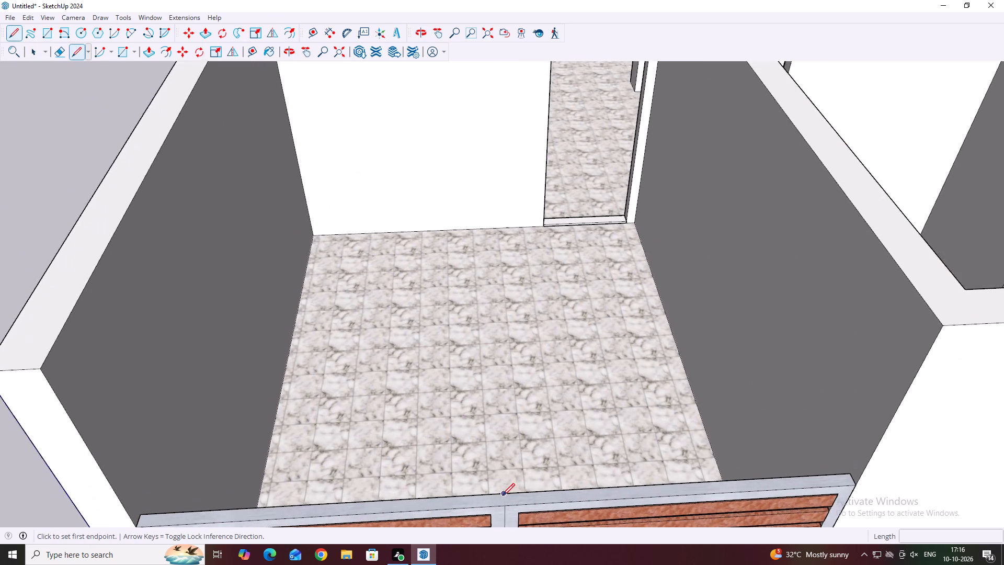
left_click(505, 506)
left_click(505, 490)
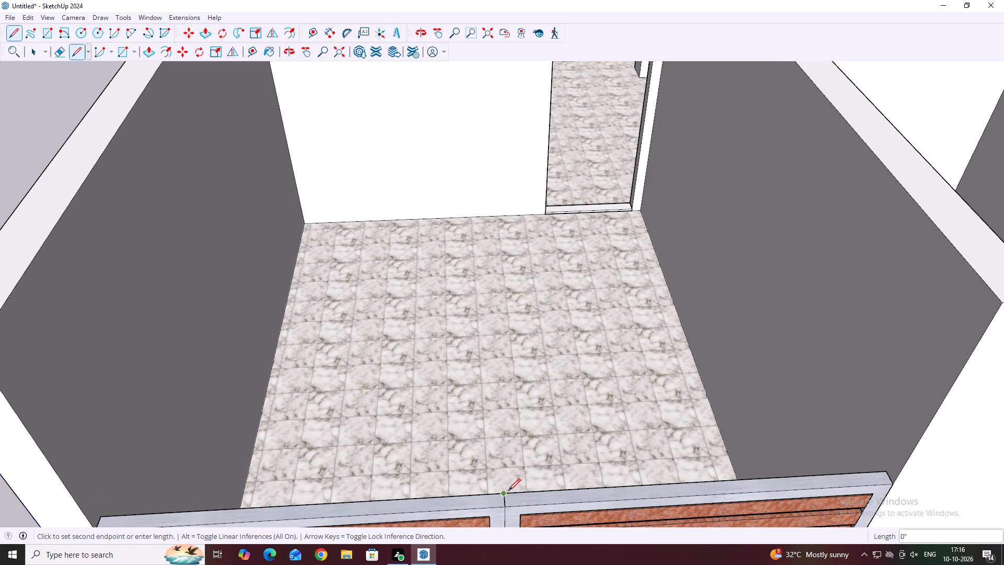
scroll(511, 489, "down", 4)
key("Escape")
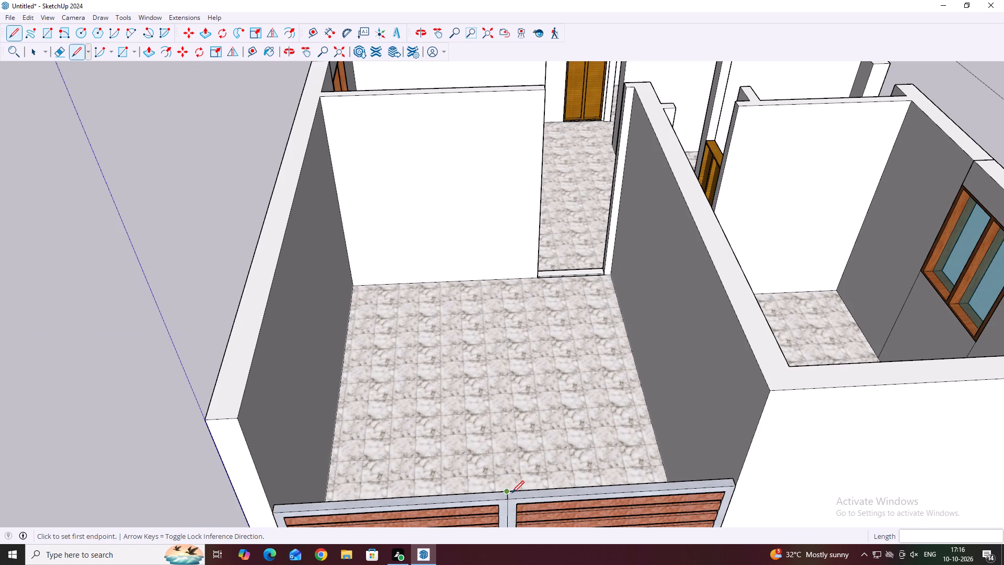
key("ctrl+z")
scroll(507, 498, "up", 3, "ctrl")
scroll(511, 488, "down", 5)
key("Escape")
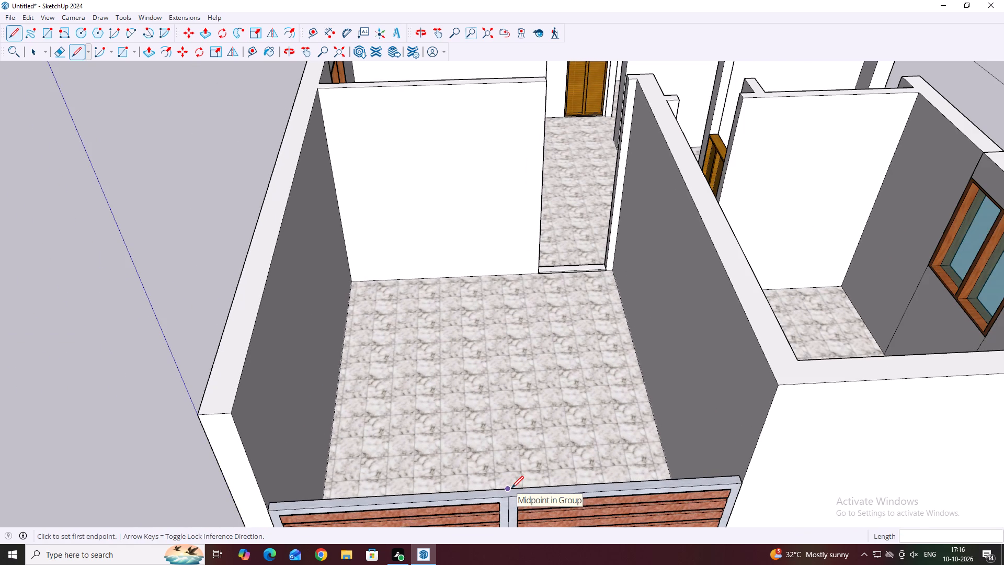
Open the slatted wall group, draw a 3" line across its top at the joint between the frames, and leave the group.
key("space")
scroll(511, 488, "down", 5)
middle_click_drag(516, 514, 521, 430)
scroll(521, 435, "up", 3)
double_click(523, 436)
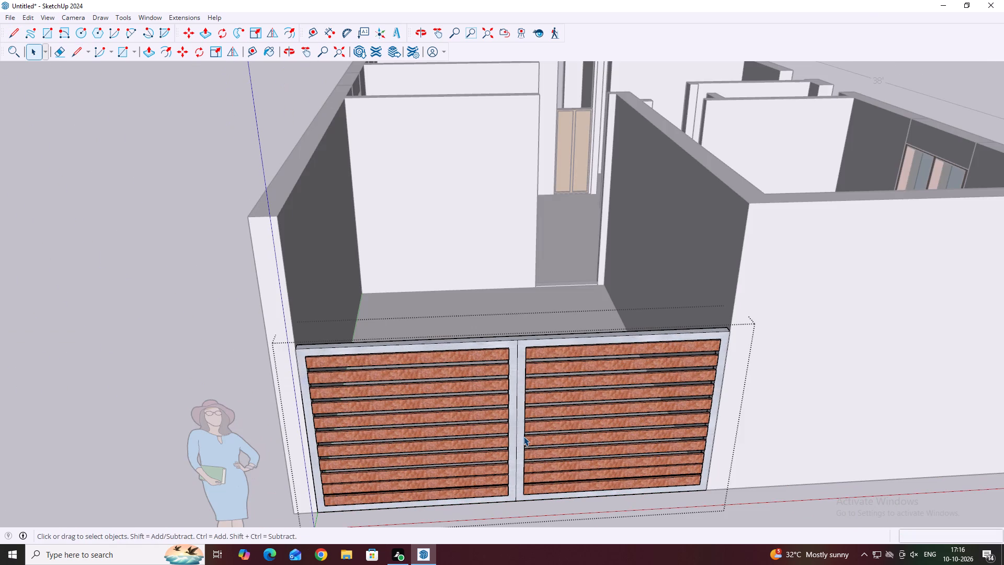
left_click(524, 430)
middle_click_drag(520, 426, 517, 470)
scroll(510, 422, "up", 3)
key("l")
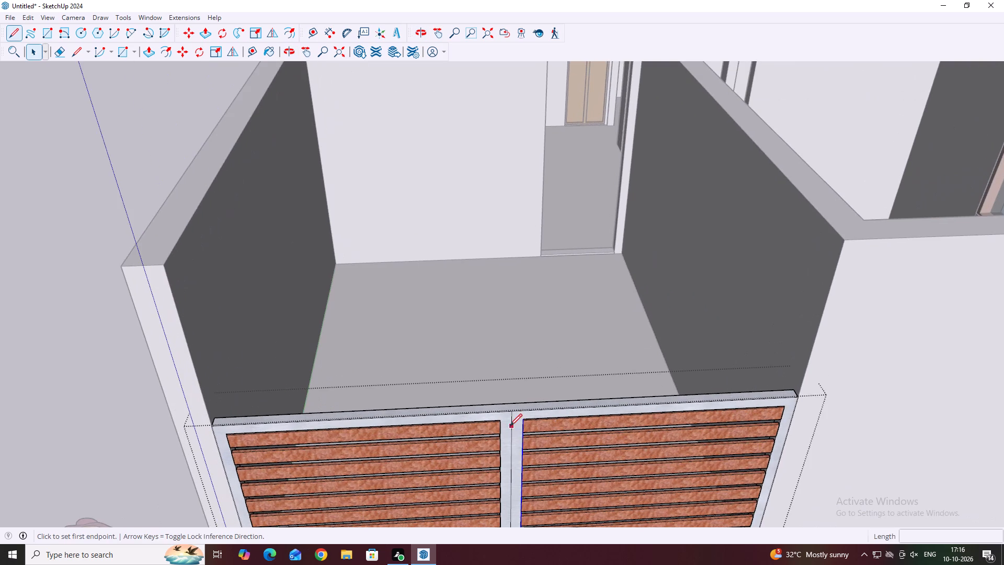
scroll(511, 412, "up", 3)
scroll(511, 409, "down", 1)
scroll(511, 409, "up", 2)
left_click(513, 414)
left_click(514, 397)
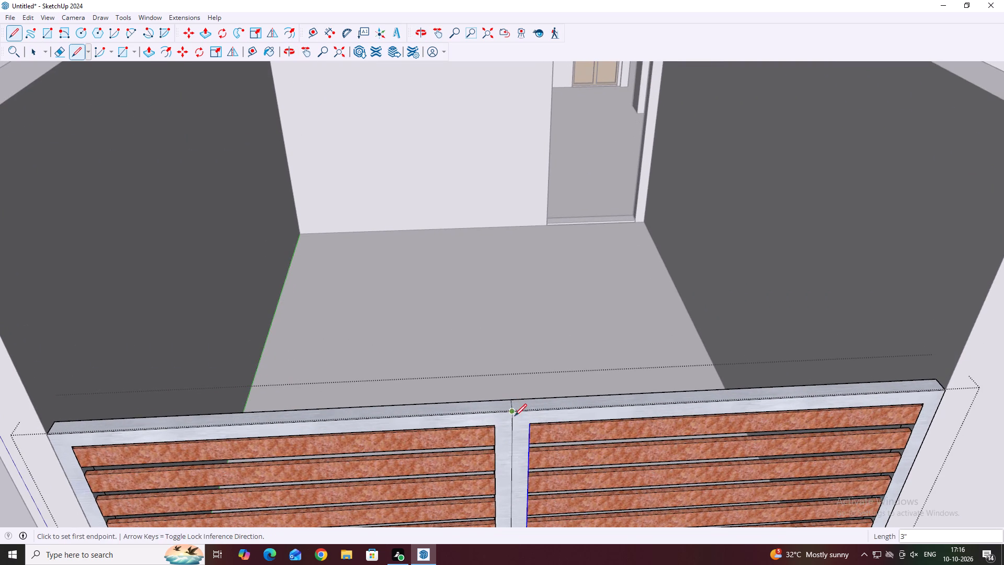
key("space")
scroll(528, 392, "down", 5)
scroll(710, 448, "down", 3)
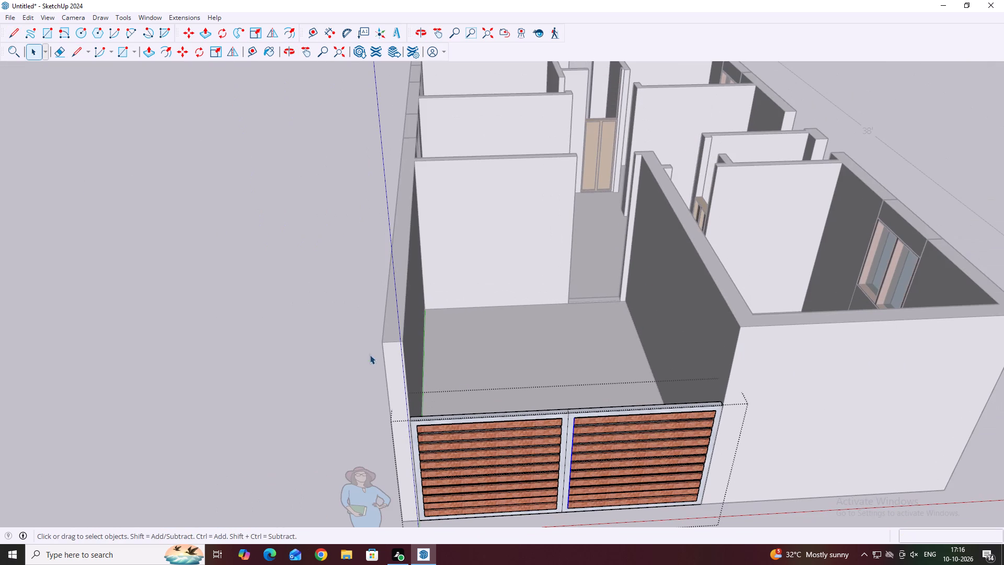
left_click(359, 338)
left_click(298, 389)
Erase the vertical wall edges below both windows on the outer face of the 38' wall with the door openings.
scroll(797, 388, "down", 2)
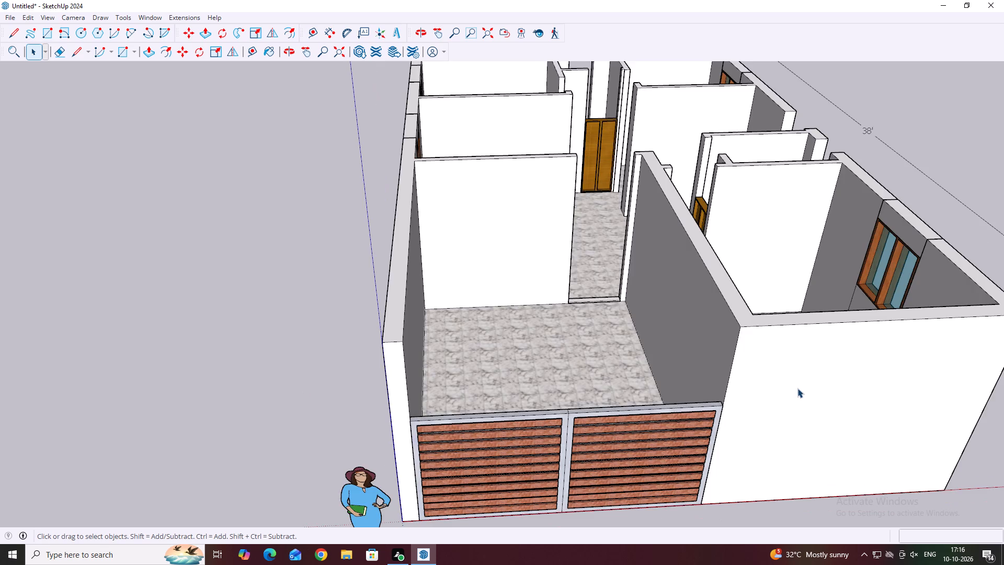
scroll(797, 388, "down", 5)
middle_click_drag(918, 473, 633, 372)
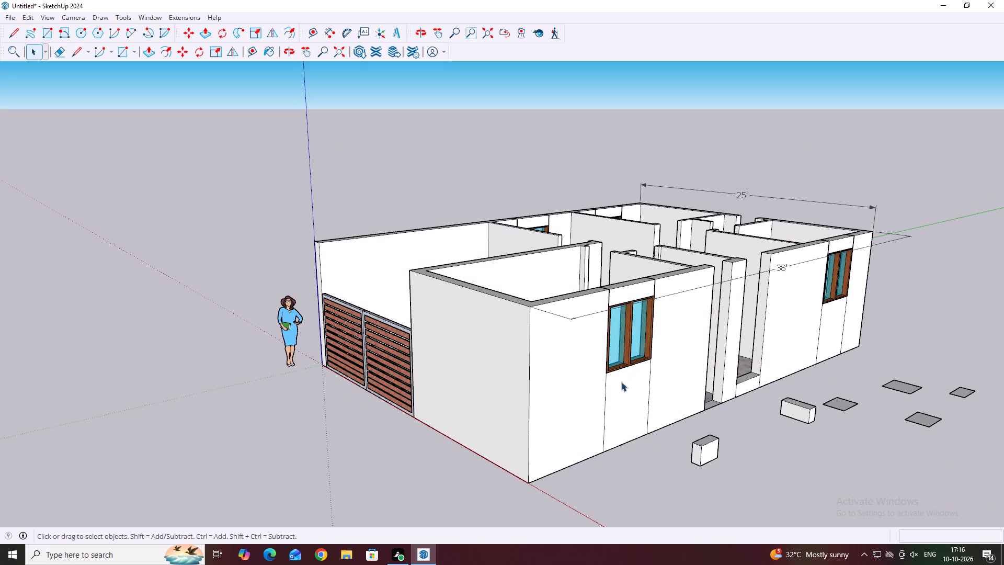
middle_click(616, 390)
scroll(608, 408, "up", 1)
left_click(605, 409)
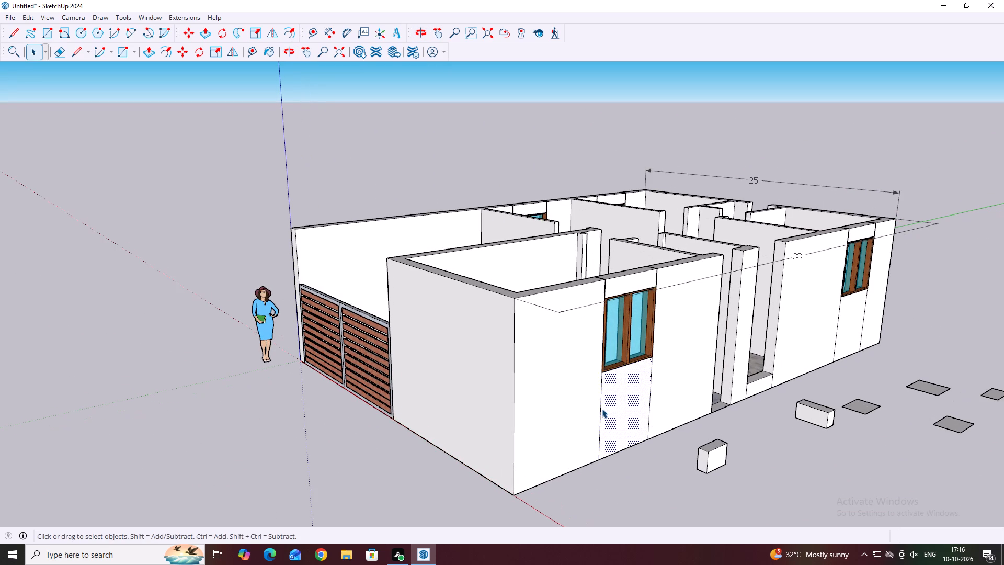
left_click(602, 409)
middle_click_drag(667, 416, 603, 411)
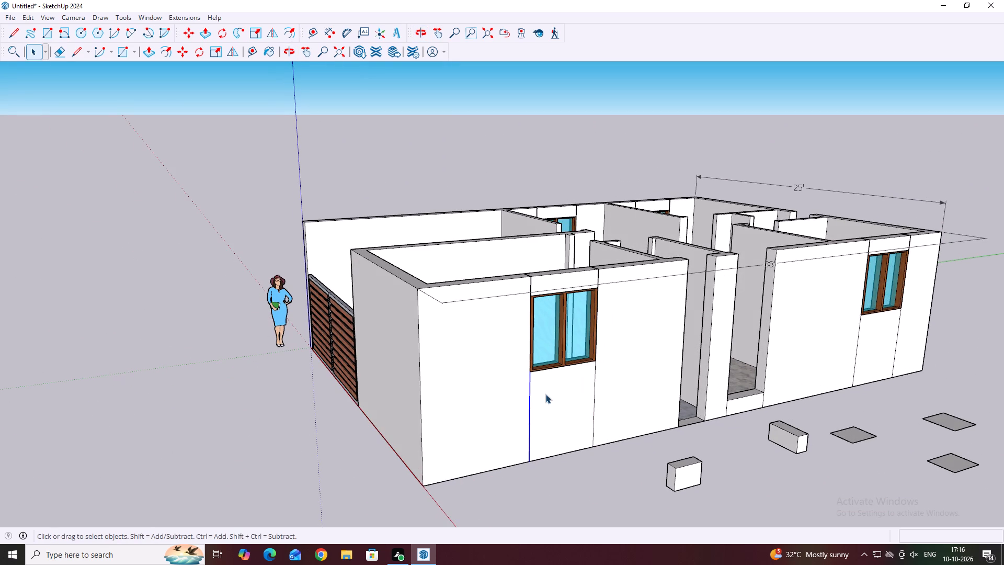
key("e")
key("e")
left_click(531, 394)
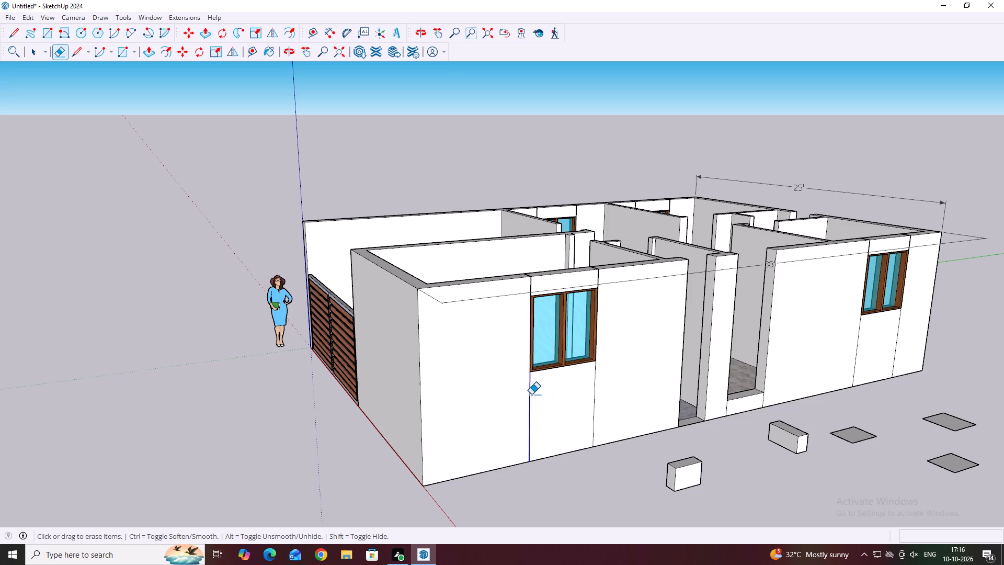
left_click(594, 390)
scroll(608, 376, "down", 4)
middle_click_drag(860, 387, 822, 389)
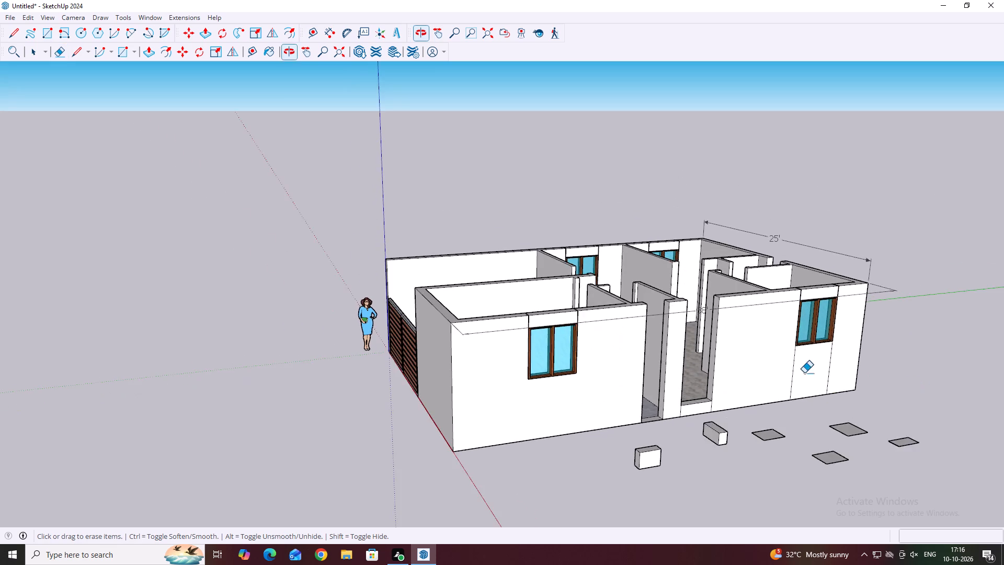
scroll(792, 368, "up", 5)
left_click_drag(875, 373, 775, 377)
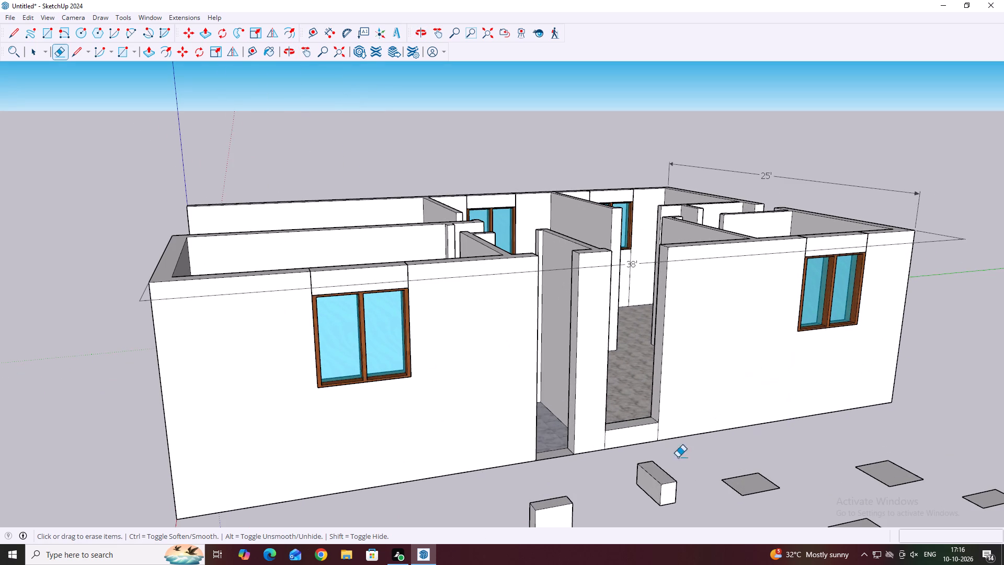
Erase the four vertical wall edges below the two windows on the opposite long outer wall.
scroll(512, 435, "down", 6)
middle_click_drag(402, 348, 508, 396)
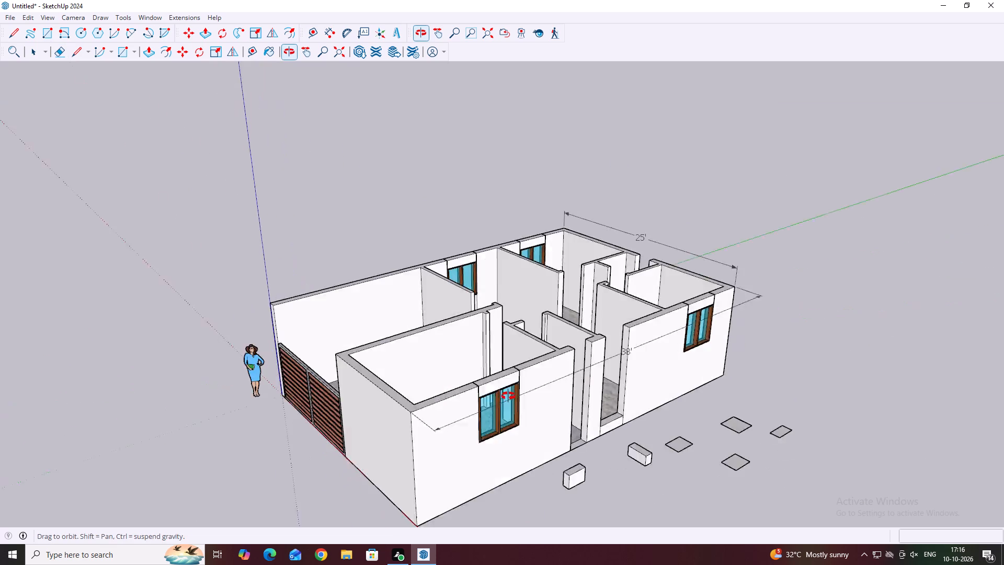
middle_click_drag(508, 396, 663, 415)
middle_click_drag(343, 394, 583, 402)
middle_click_drag(415, 412, 528, 412)
scroll(479, 370, "up", 5)
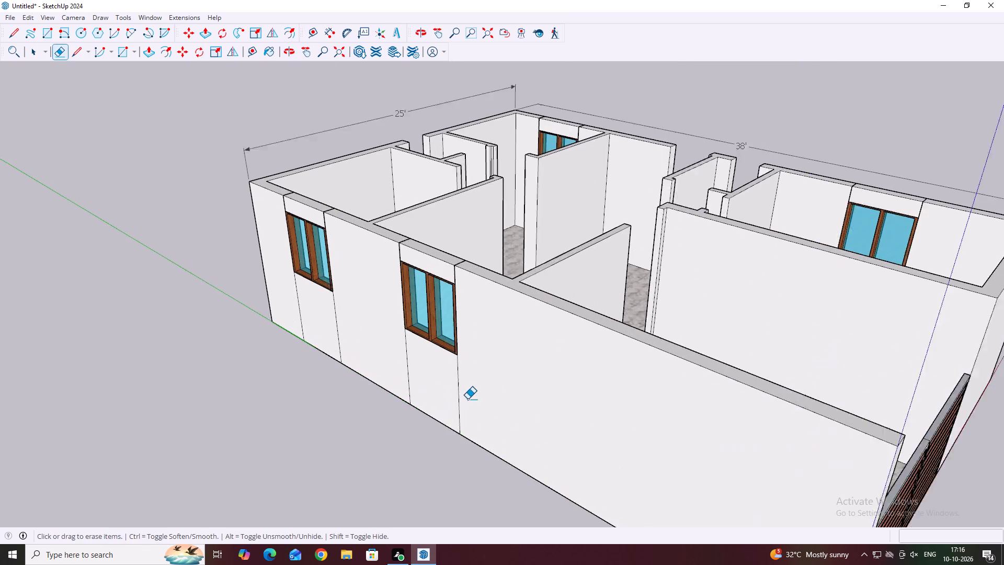
scroll(467, 399, "up", 2)
left_click_drag(470, 403, 279, 301)
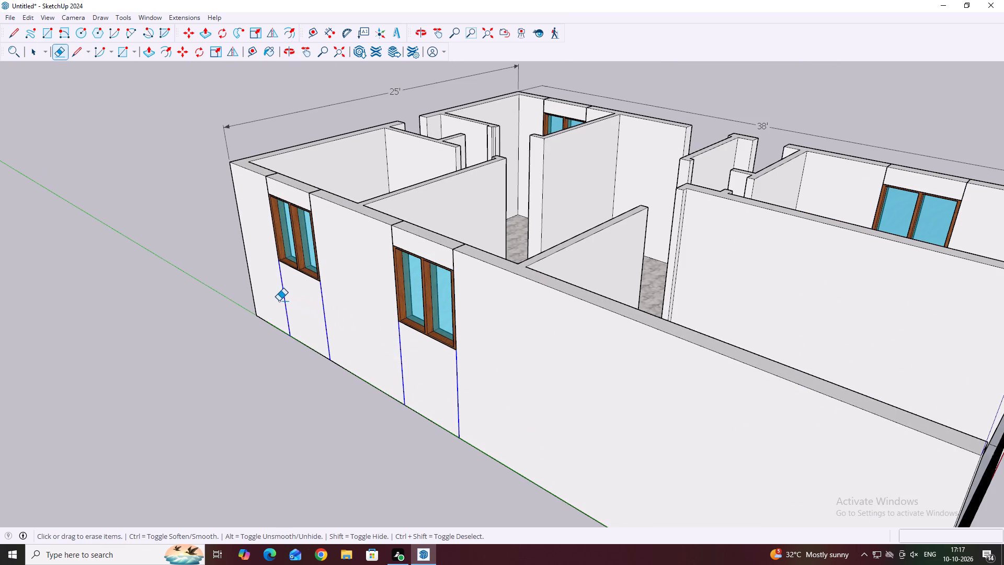
left_click_drag(279, 301, 271, 298)
scroll(765, 525, "down", 5)
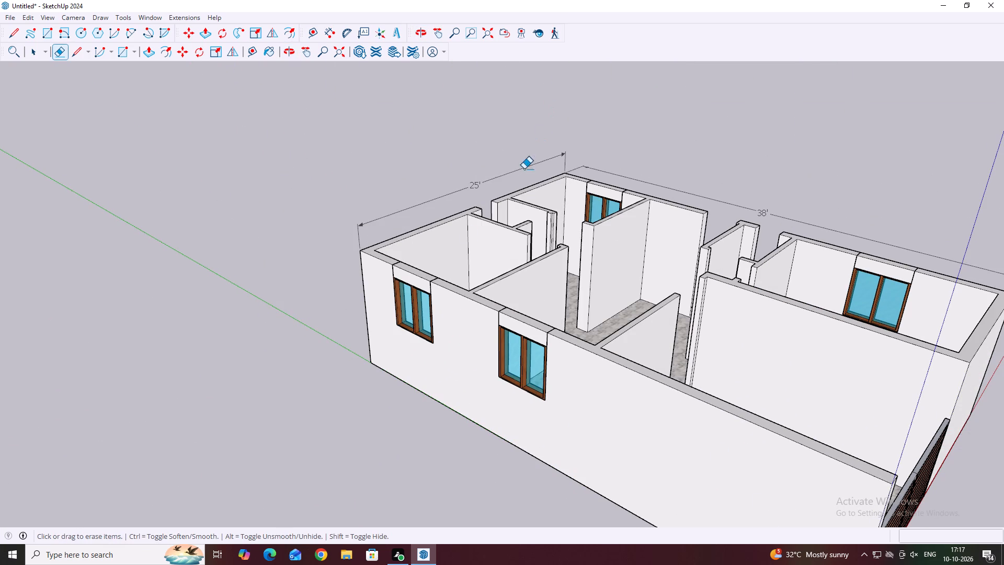
scroll(587, 389, "down", 3)
key("Escape")
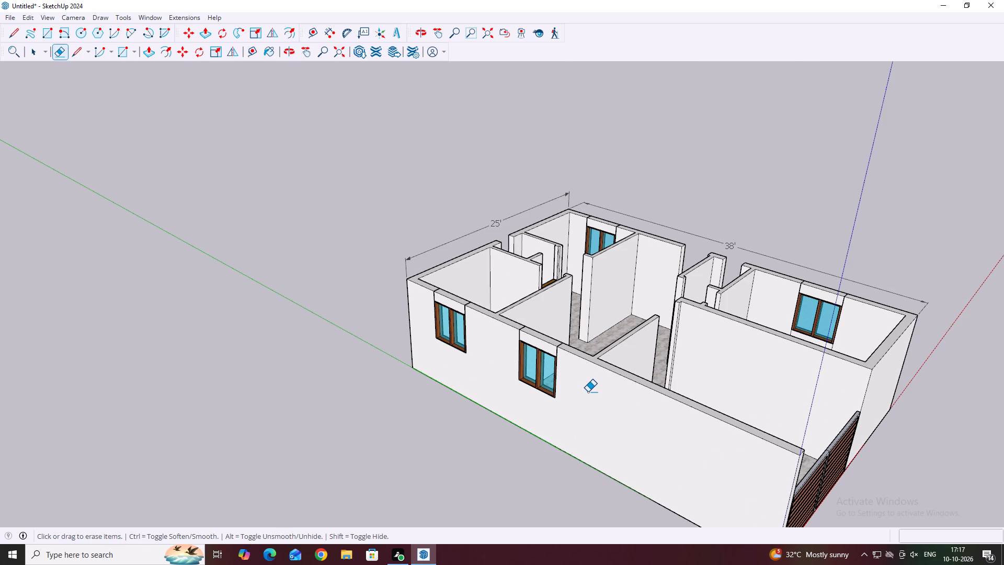
Examine the house exterior, the side wall's door openings and the two loose blocks lying outside them.
key("space")
scroll(593, 400, "down", 3)
middle_click_drag(836, 399, 711, 389)
scroll(784, 394, "down", 1)
middle_click_drag(776, 394, 660, 381)
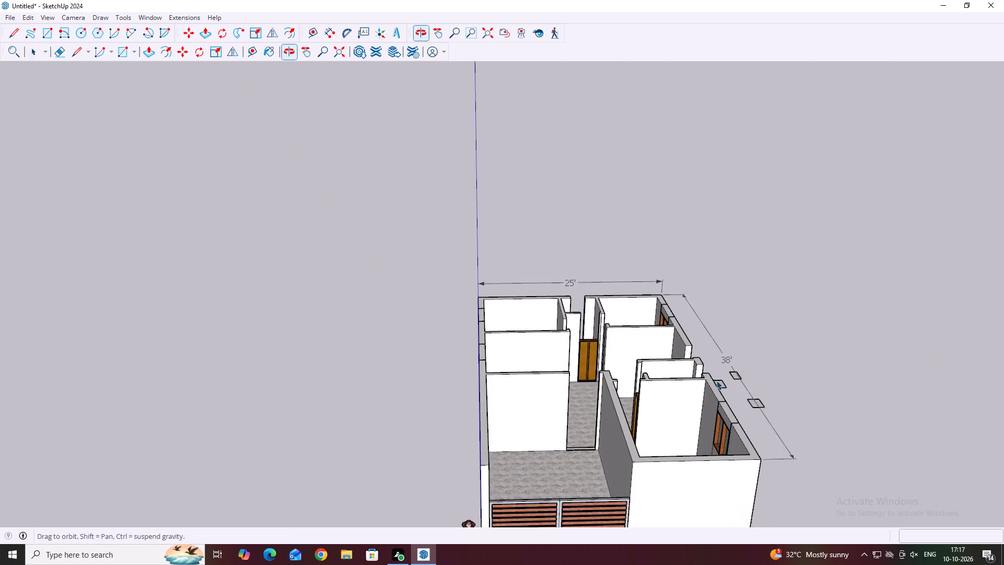
scroll(757, 379, "down", 3)
middle_click_drag(762, 381, 659, 386)
scroll(670, 407, "up", 3)
middle_click_drag(743, 426, 552, 385)
scroll(550, 394, "down", 5)
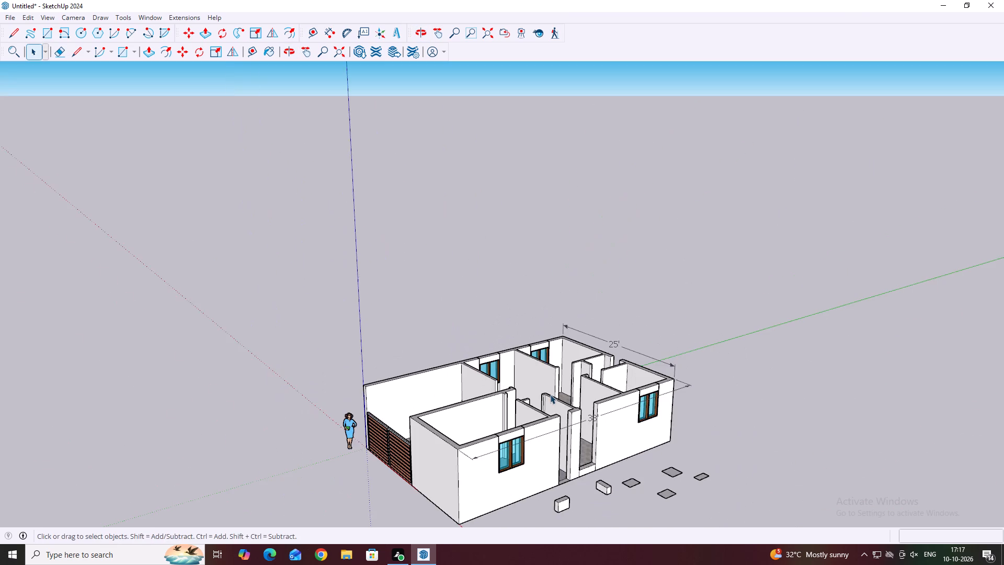
scroll(614, 500, "up", 5)
middle_click_drag(568, 507, 518, 472)
scroll(623, 478, "up", 4)
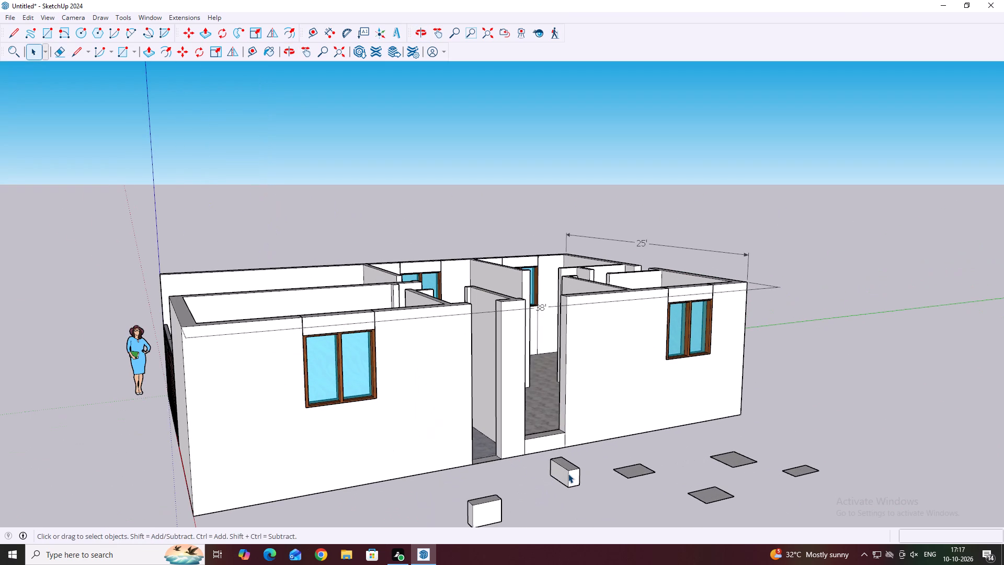
left_click(567, 473)
key("Escape")
scroll(456, 506, "up", 4)
left_click(513, 497)
left_click(500, 502)
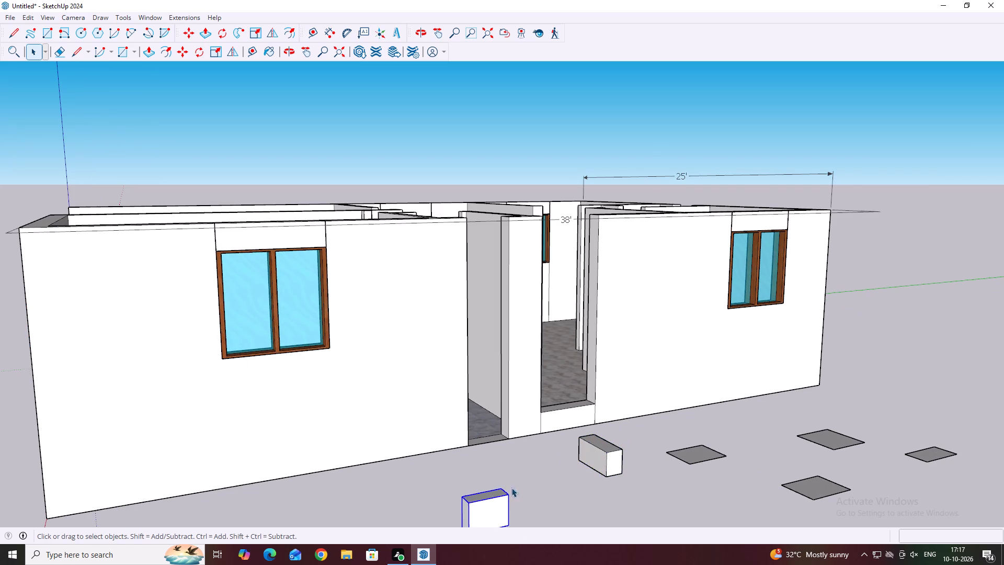
scroll(530, 462, "down", 5)
left_click(562, 485)
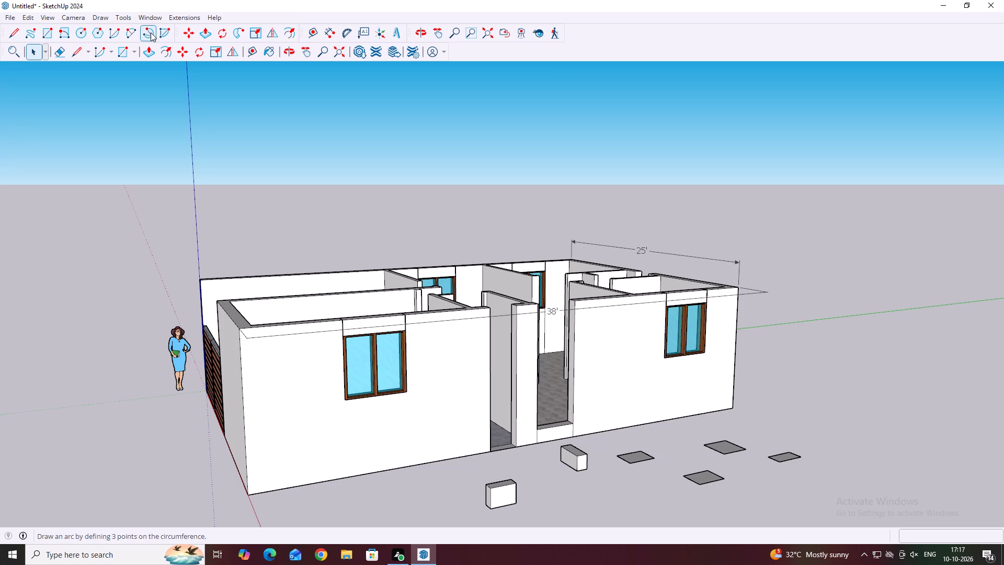
Measure the length of the shorter loose block's top edge outside the side door openings.
left_click(325, 33)
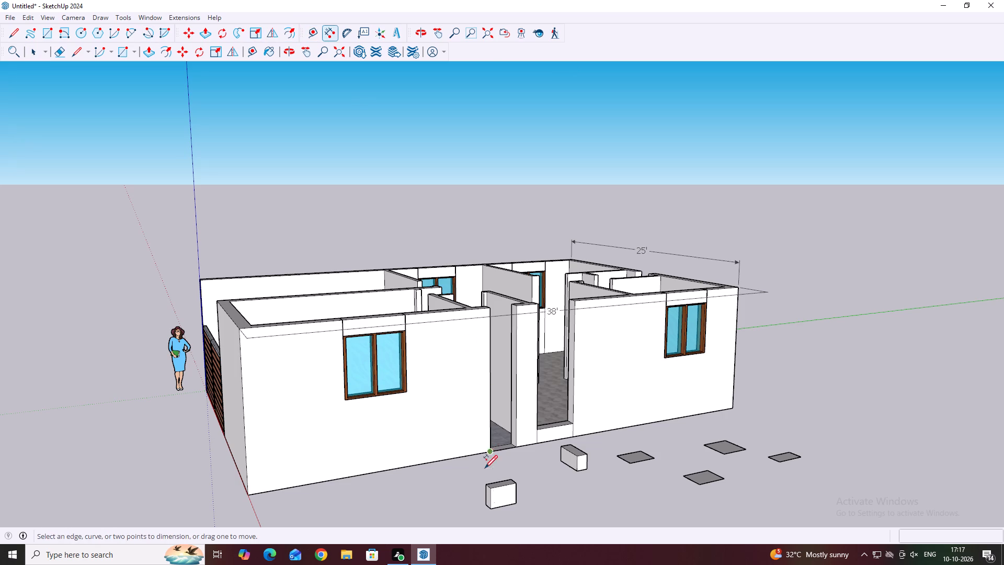
scroll(496, 506, "up", 8)
left_click(487, 474)
scroll(519, 471, "up", 4)
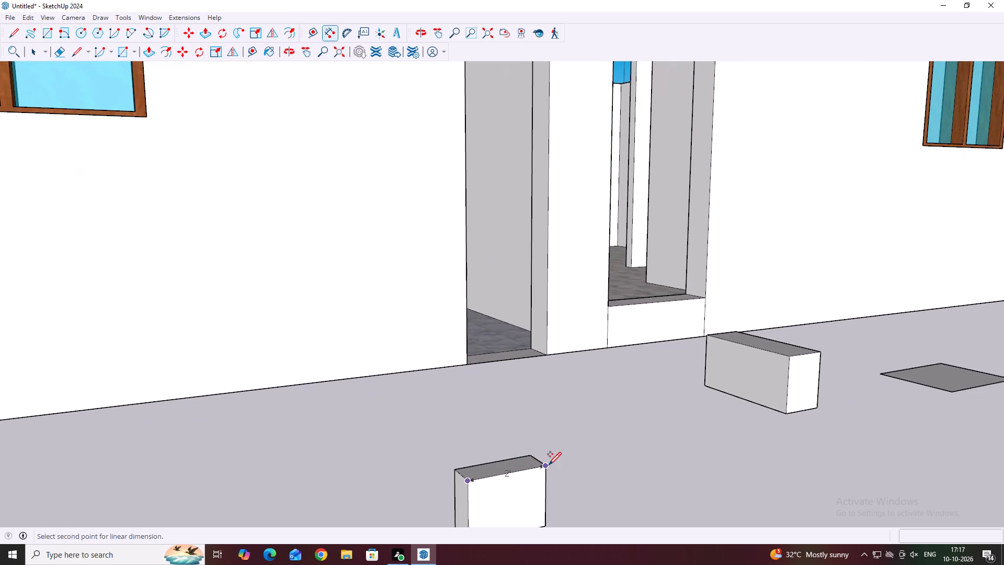
scroll(549, 464, "up", 1)
left_click(546, 463)
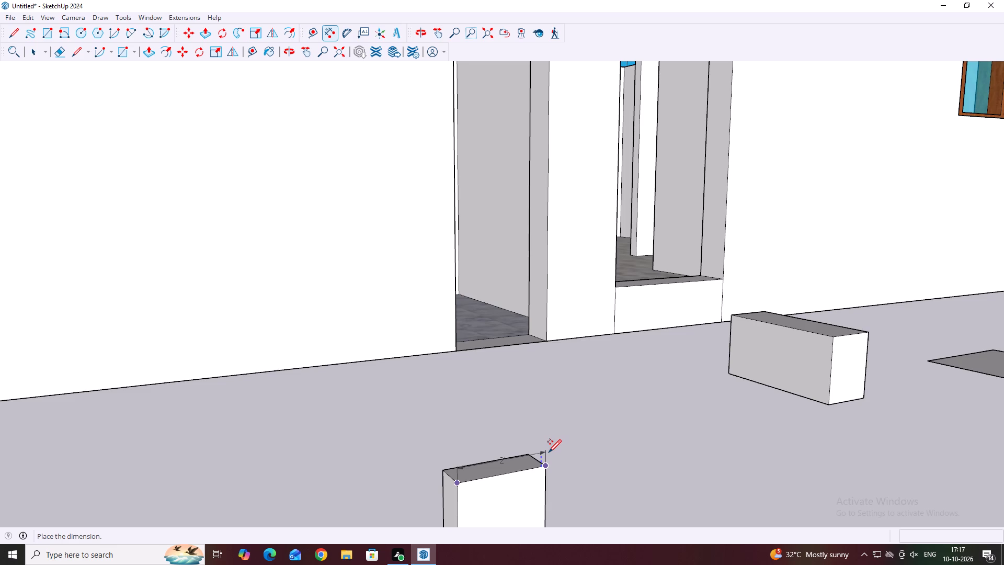
scroll(549, 451, "down", 1)
key("space")
Measure the thickness of the shorter loose block across its top face.
scroll(549, 452, "up", 2)
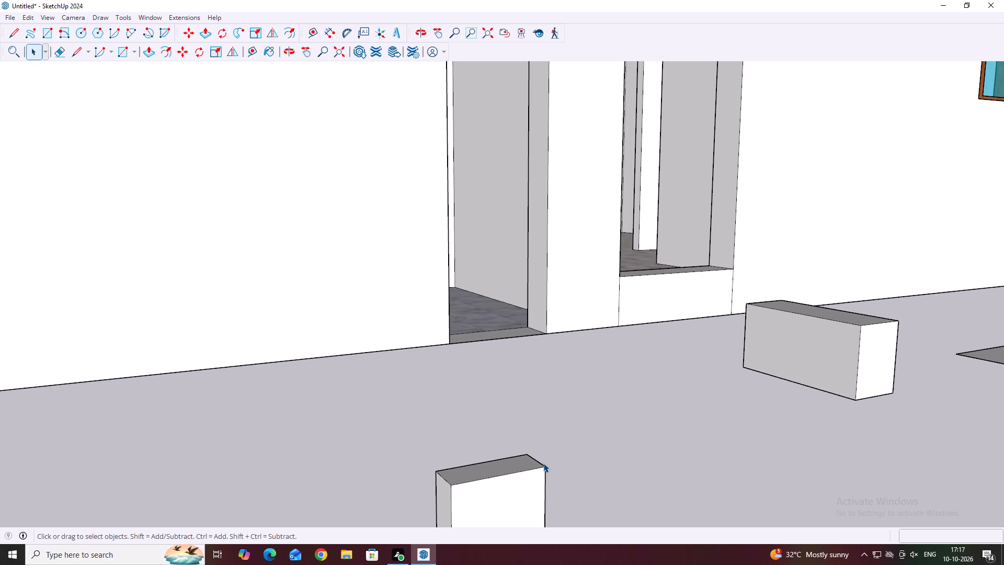
left_click(333, 29)
scroll(496, 412, "up", 4)
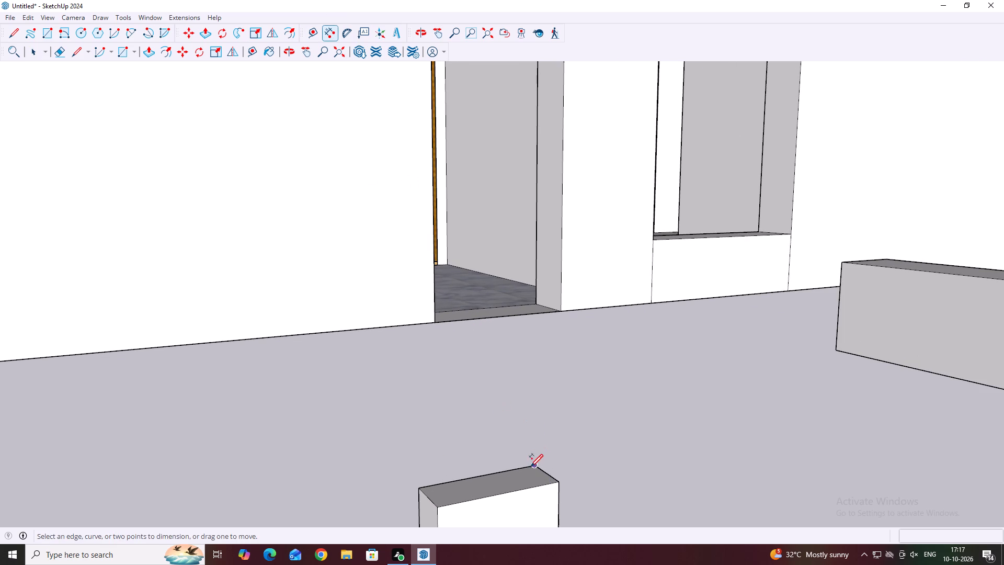
left_click(536, 461)
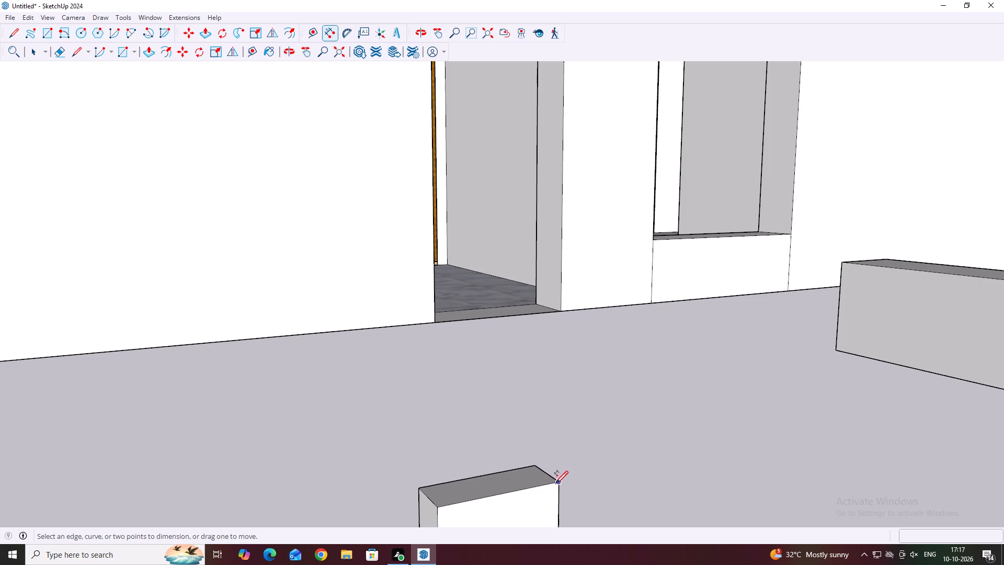
left_click(559, 483)
scroll(553, 470, "up", 8)
left_click(533, 466)
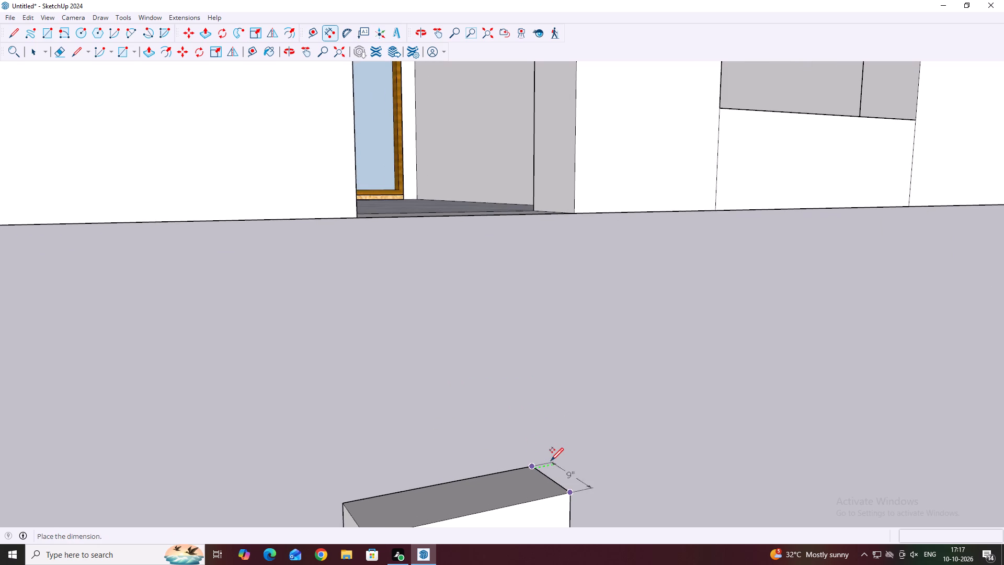
key("Escape")
scroll(669, 430, "down", 6)
key("space")
scroll(681, 387, "down", 3)
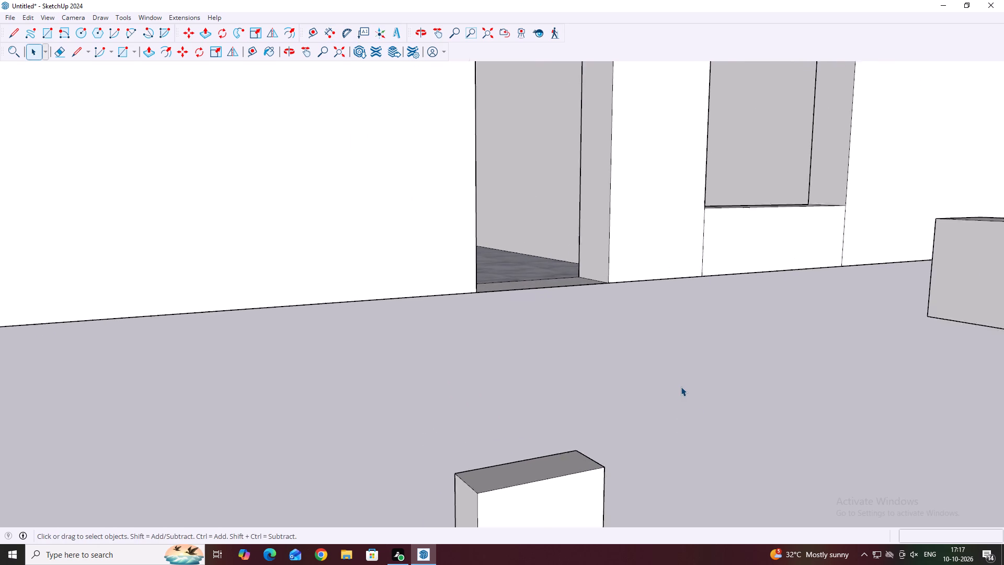
Measure the height and end width of the longer loose block beside the door openings.
scroll(681, 387, "down", 4)
middle_click_drag(777, 423, 726, 393)
scroll(704, 388, "down", 4)
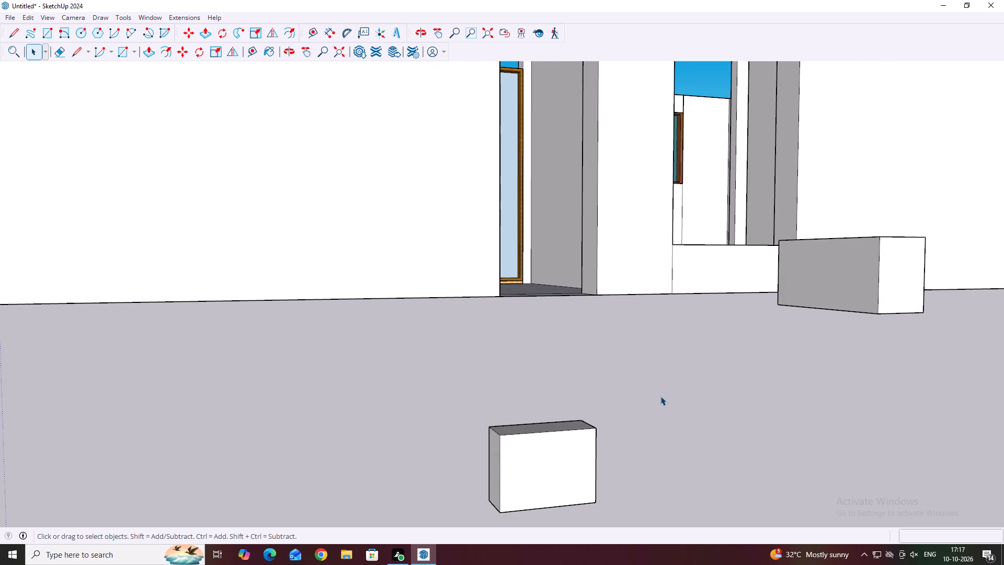
middle_click_drag(710, 420, 680, 422)
scroll(673, 409, "down", 5)
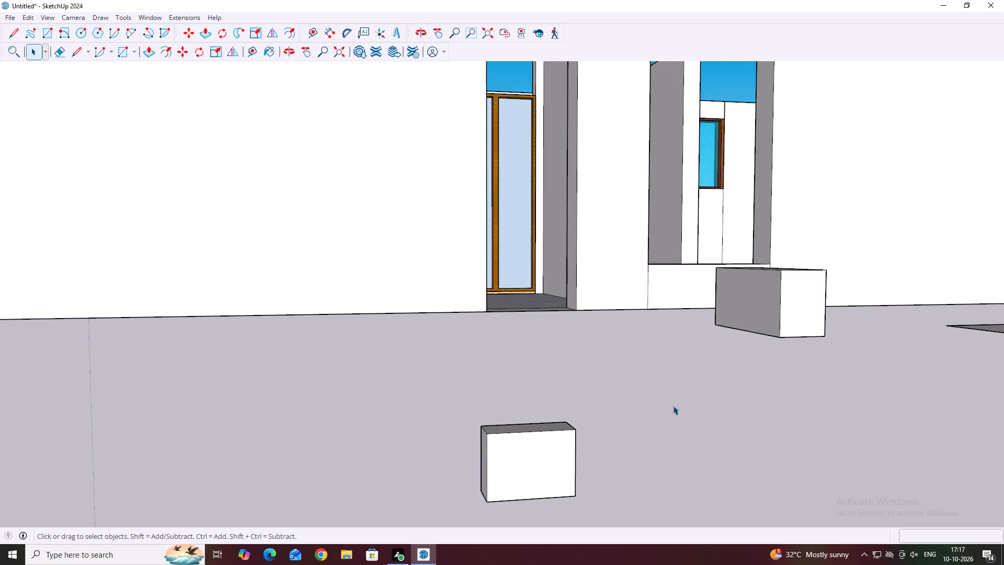
scroll(673, 405, "down", 3)
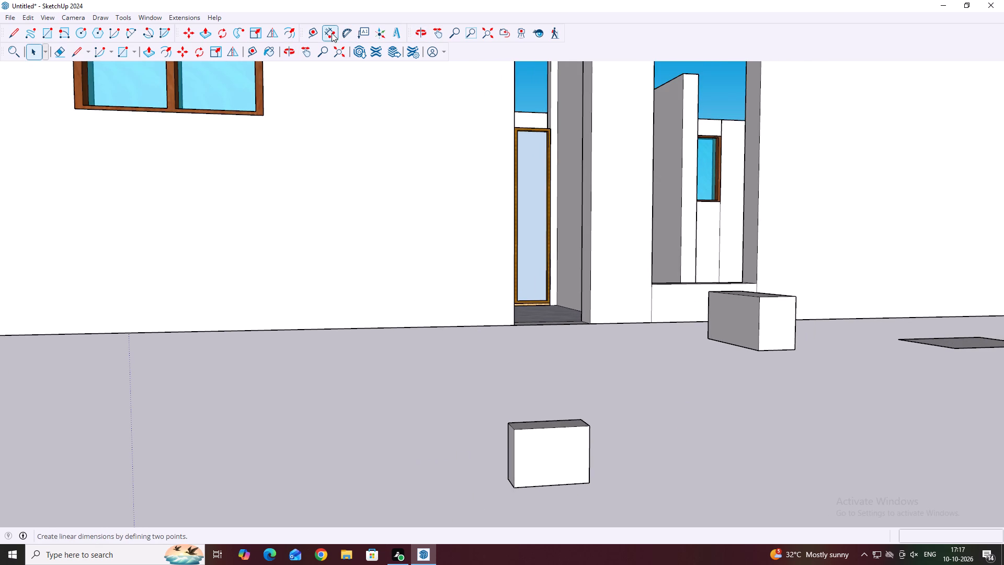
left_click(332, 33)
scroll(772, 324, "up", 3)
left_click(760, 289)
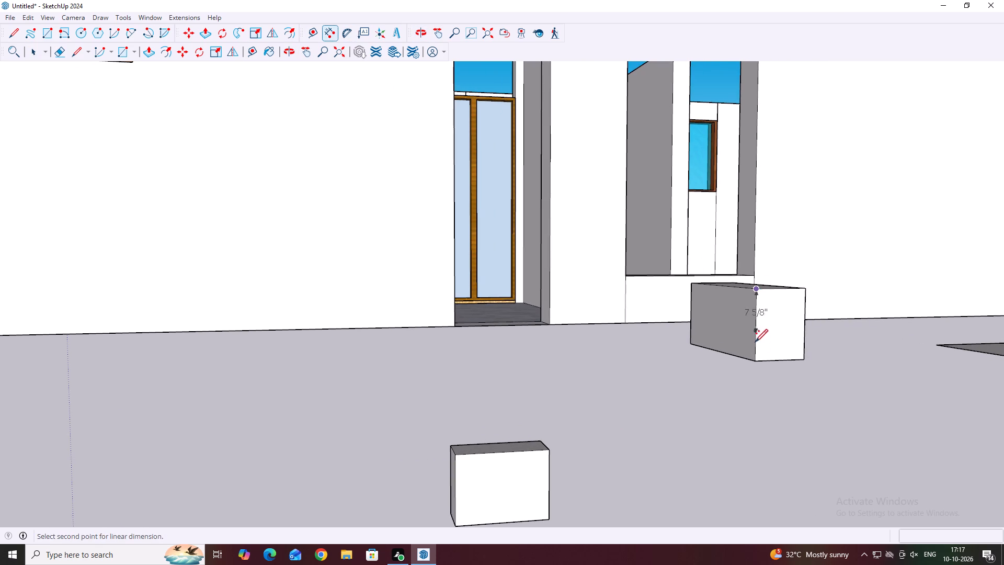
left_click(755, 363)
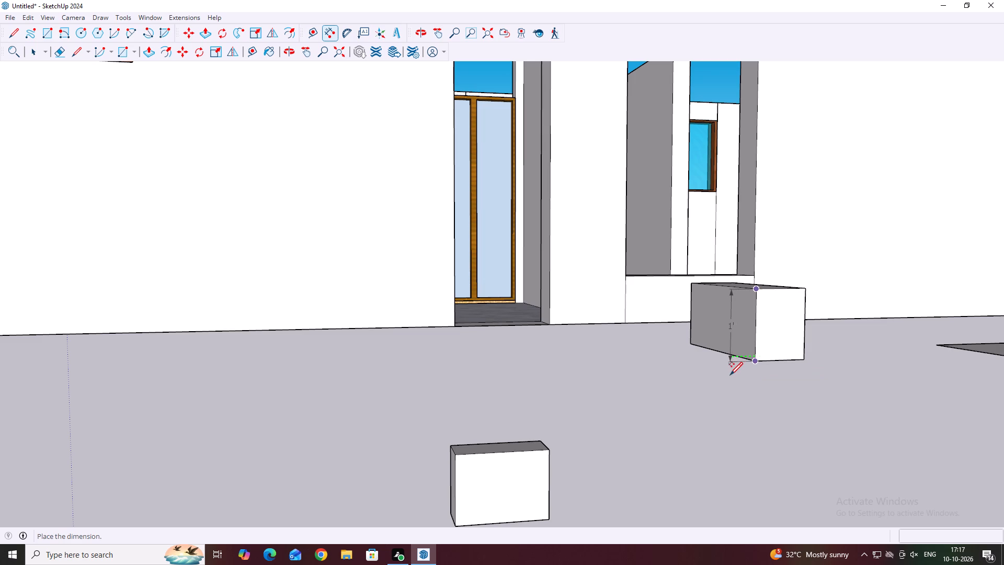
key("Escape")
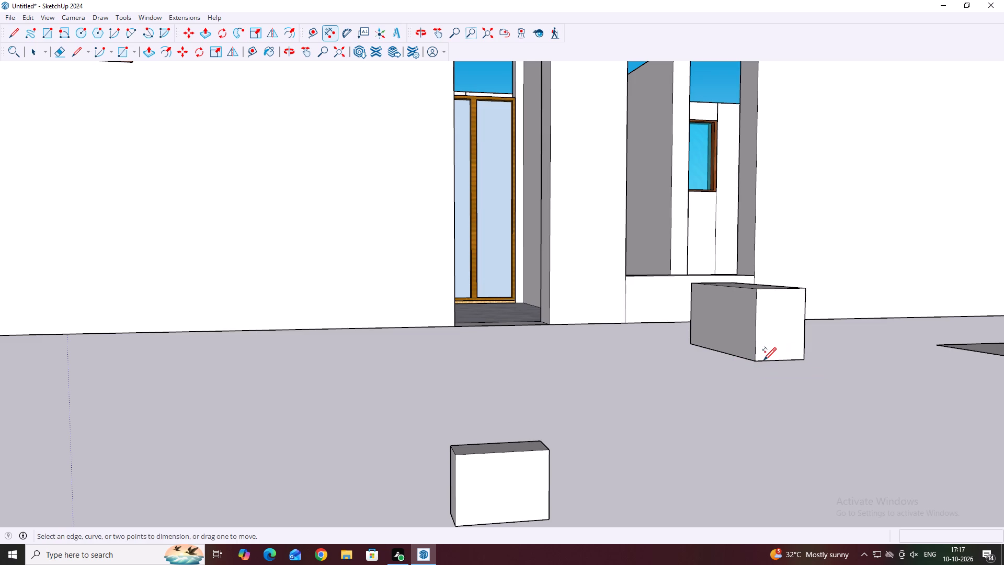
left_click(766, 359)
left_click(754, 362)
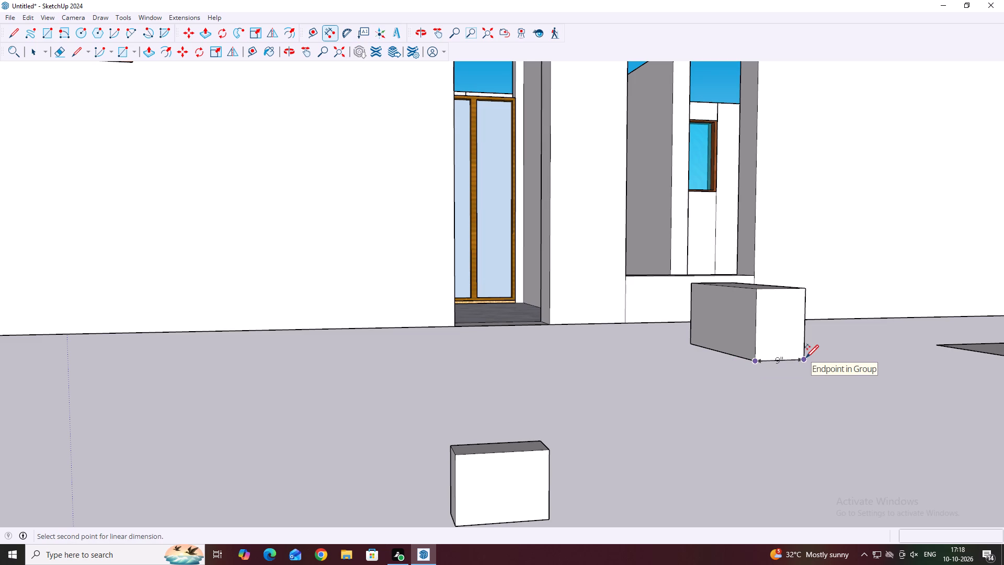
key("Escape")
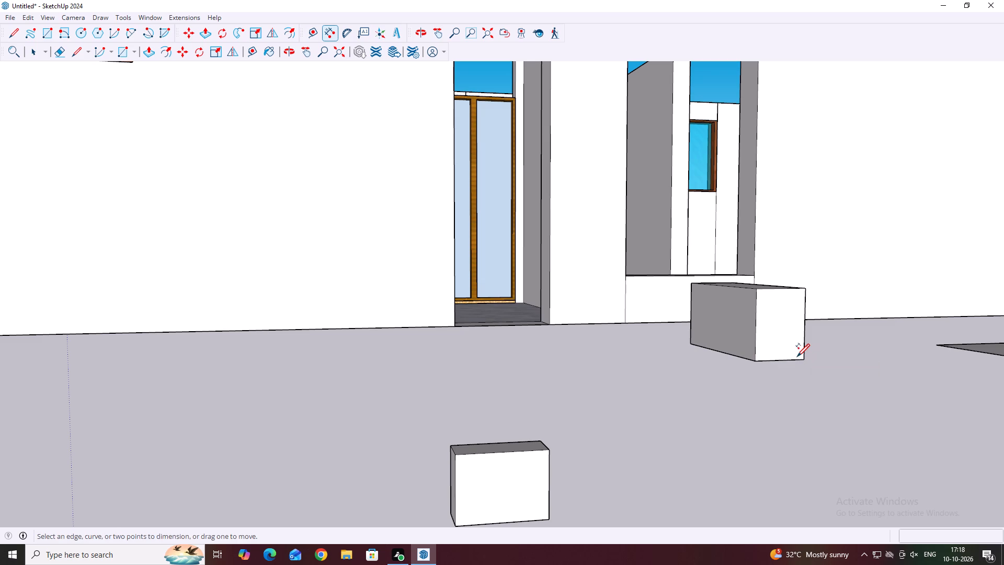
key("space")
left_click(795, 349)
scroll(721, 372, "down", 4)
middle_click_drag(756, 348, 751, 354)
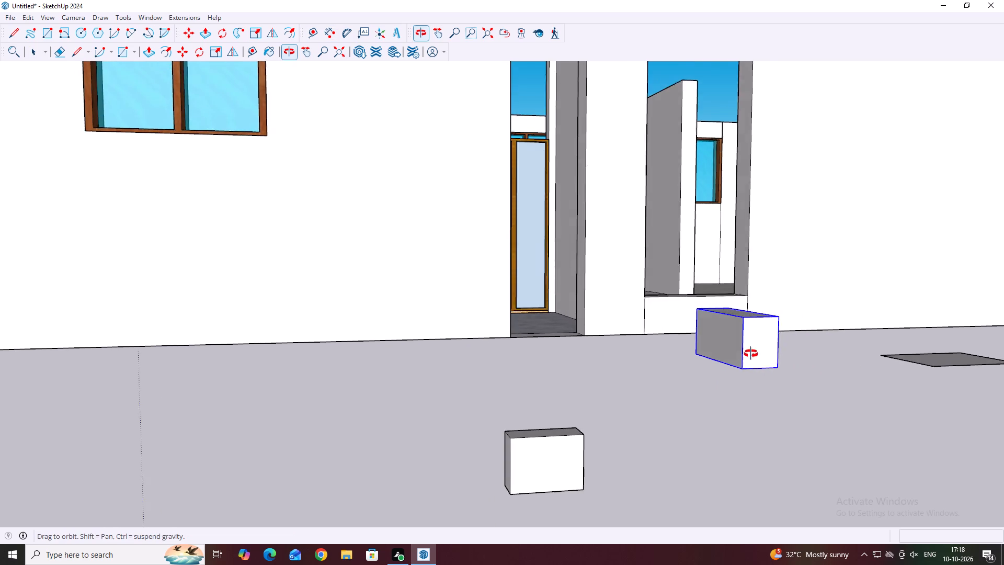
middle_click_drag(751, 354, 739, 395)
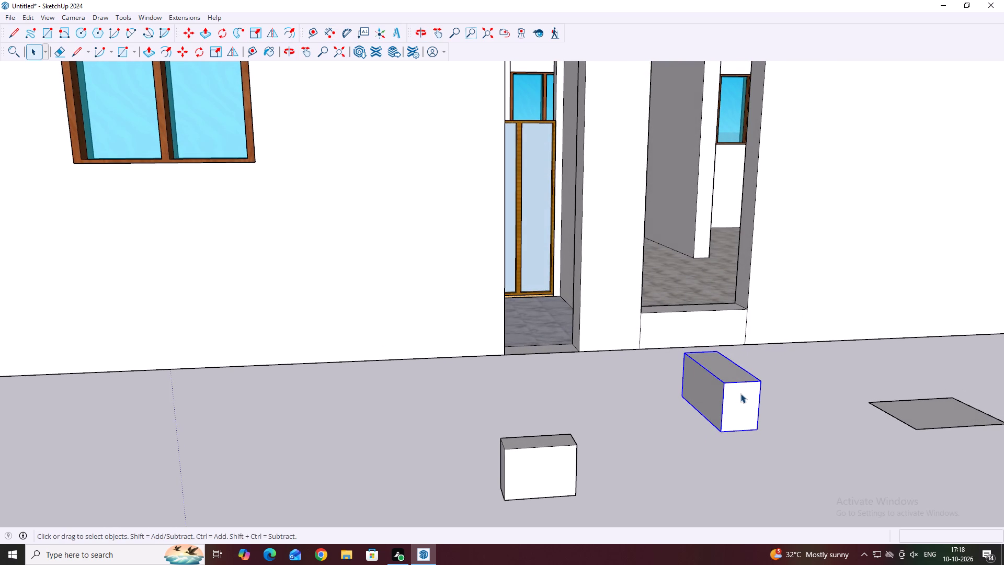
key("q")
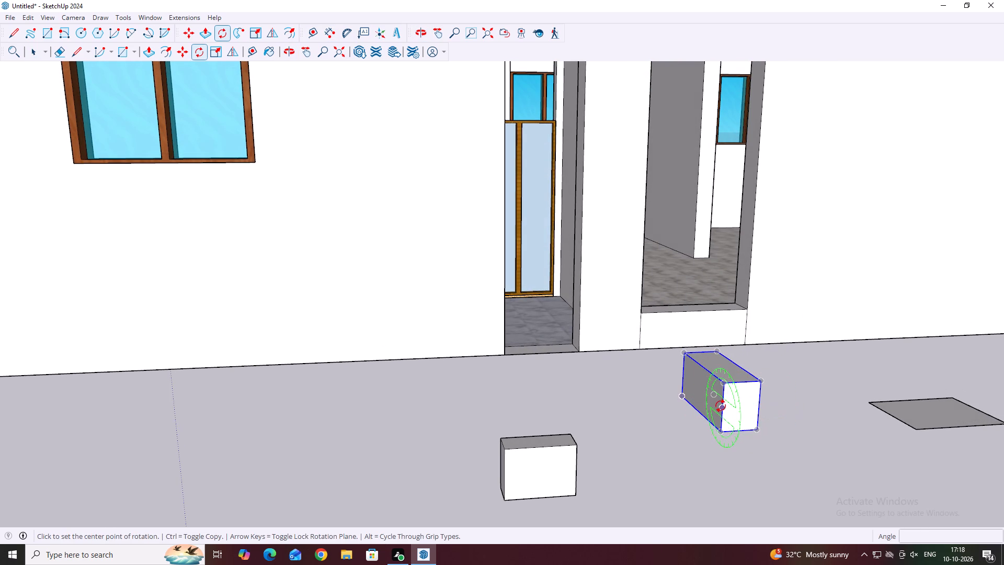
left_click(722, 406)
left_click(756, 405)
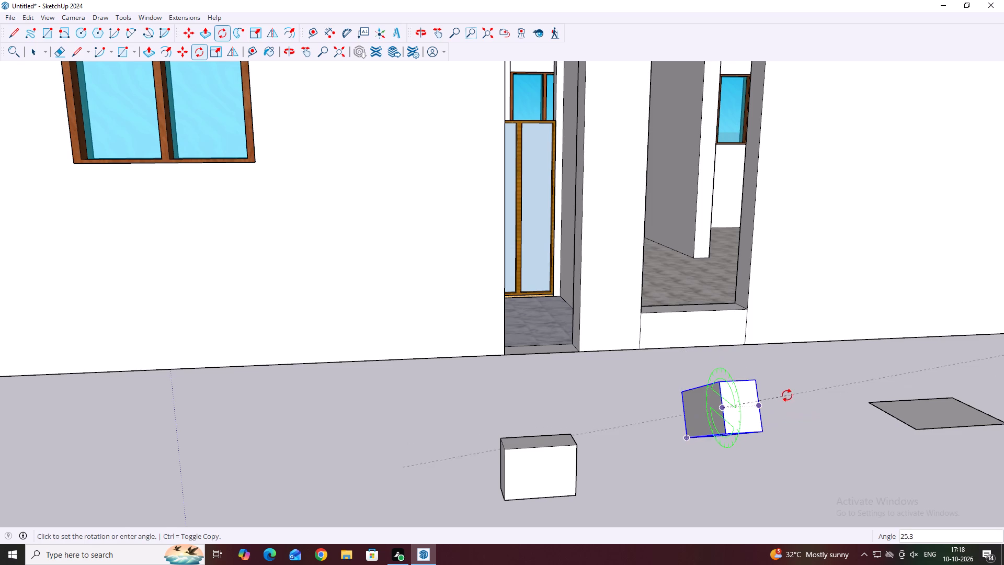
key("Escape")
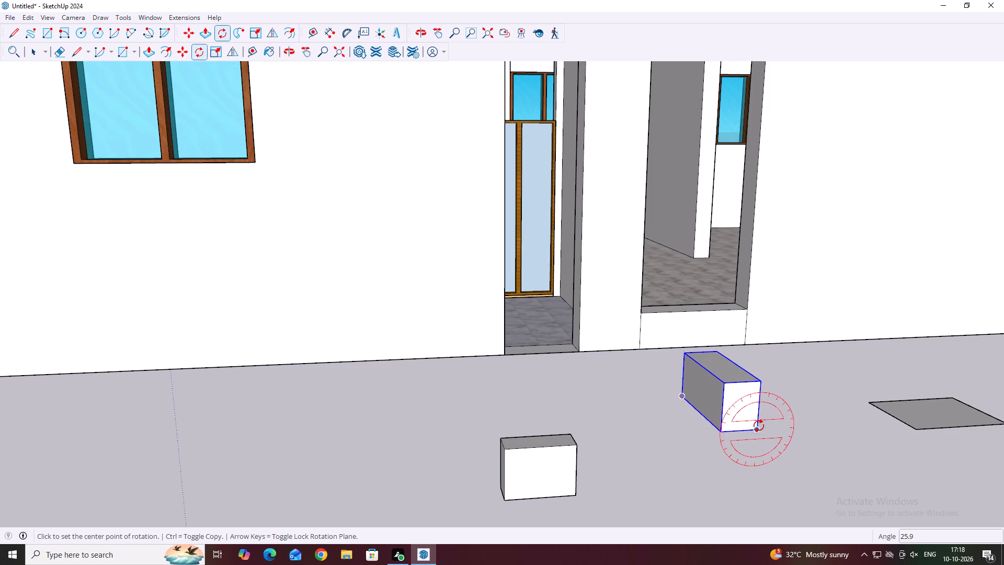
Rotate the longer loose block 90° about the vertical axis so it lies parallel to the 38' wall.
key("Left")
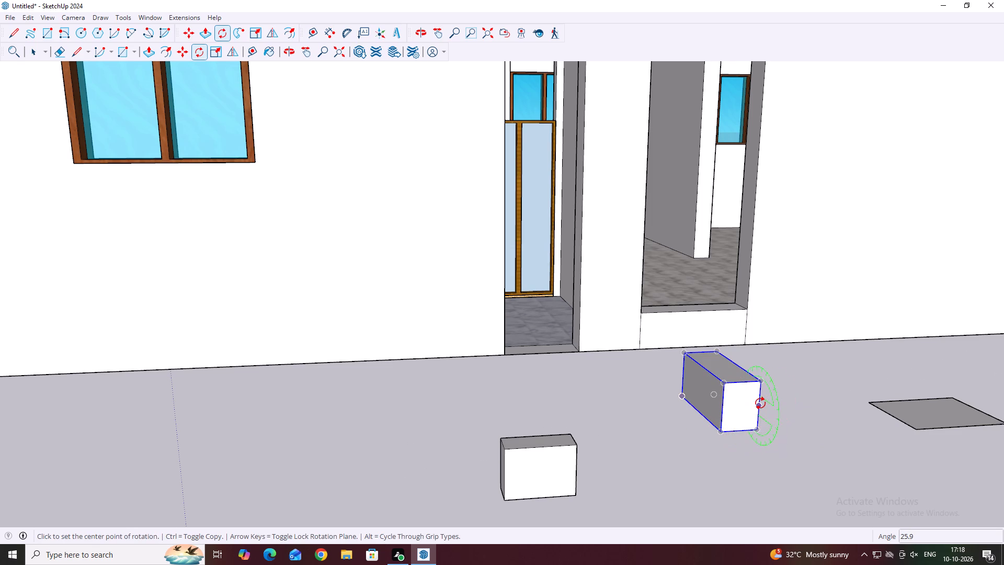
key("Left")
key("Up")
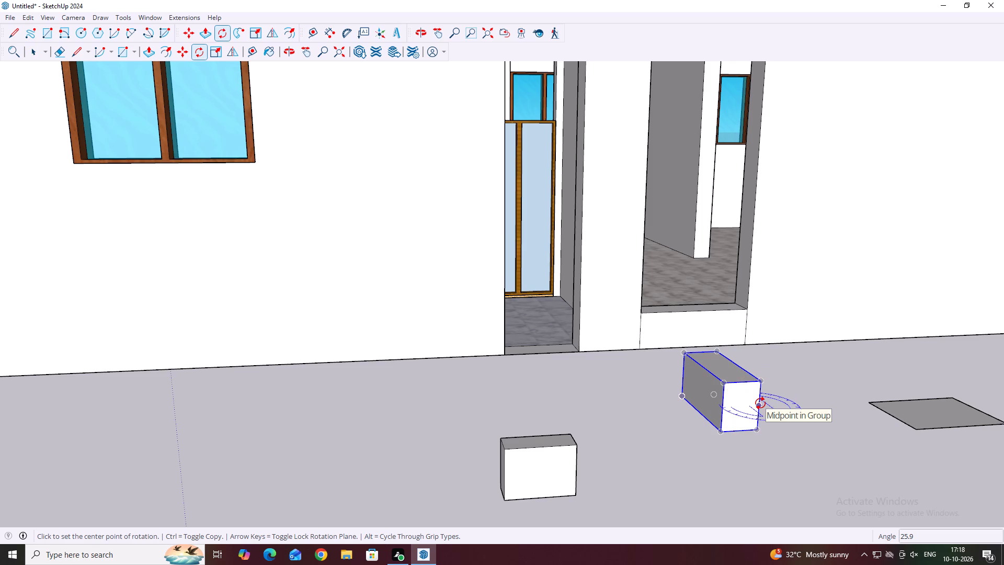
left_click(760, 403)
scroll(710, 400, "up", 3)
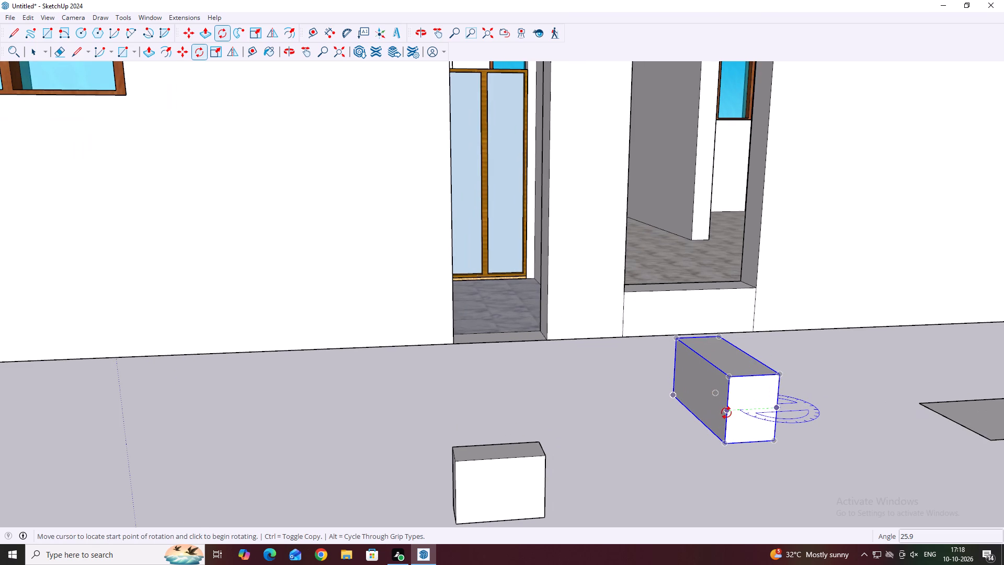
left_click(725, 410)
left_click(789, 410)
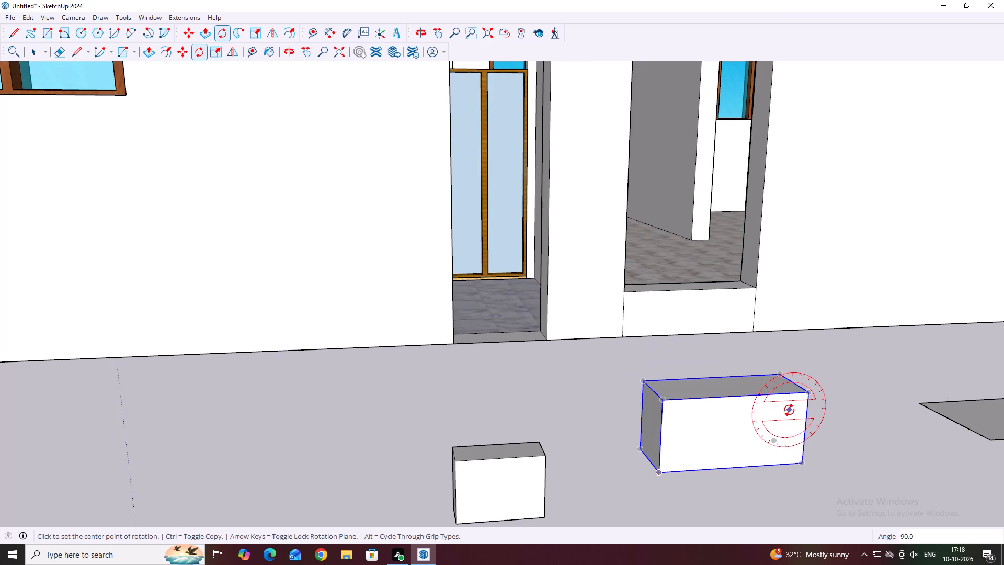
scroll(815, 403, "down", 7)
key("space")
Move the longer block by its top back corner to the top inner corner of the full-height door opening, spanning it as a lintel.
left_click(775, 422)
scroll(717, 377, "down", 5)
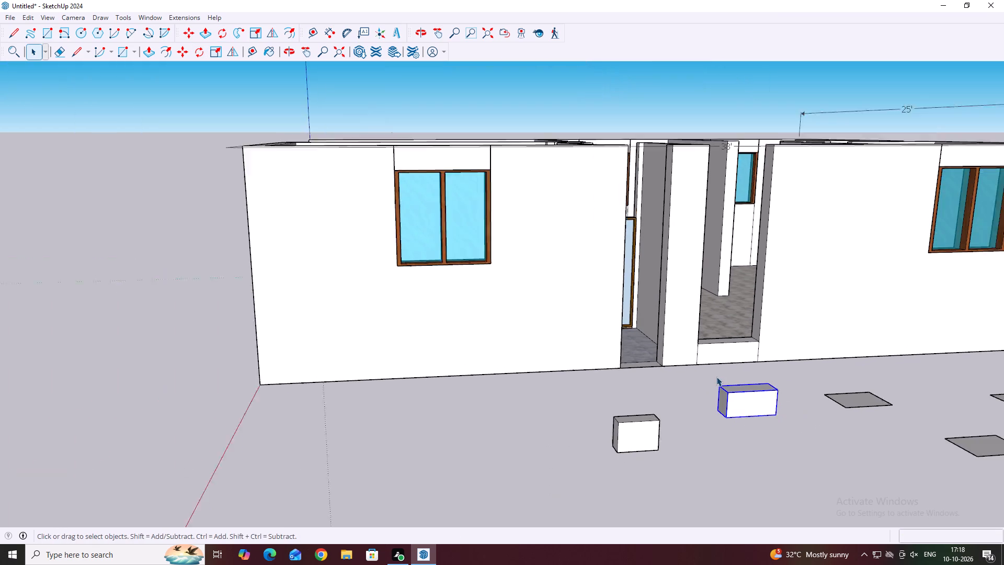
middle_click_drag(773, 380, 753, 368)
scroll(745, 373, "up", 2)
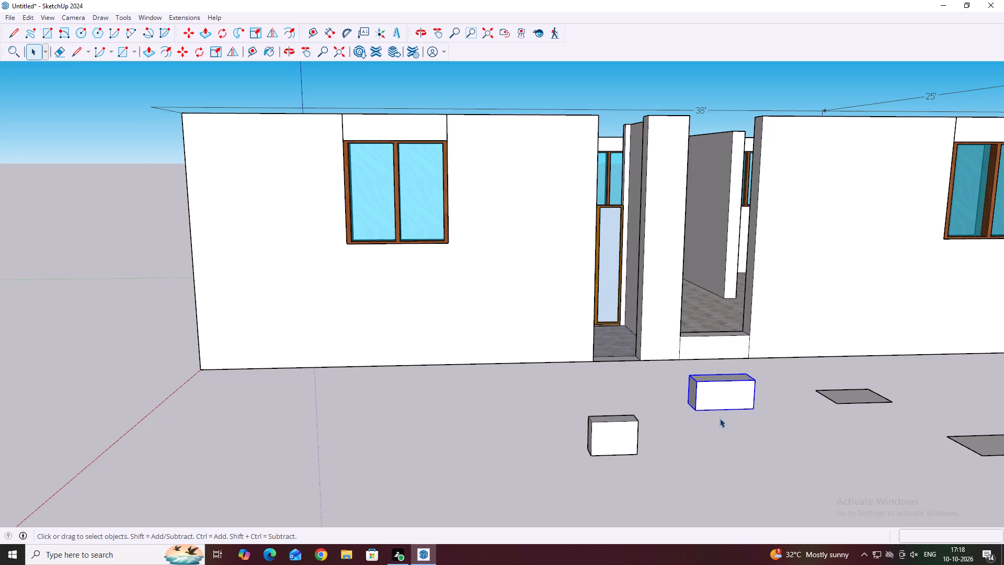
scroll(716, 418, "up", 2)
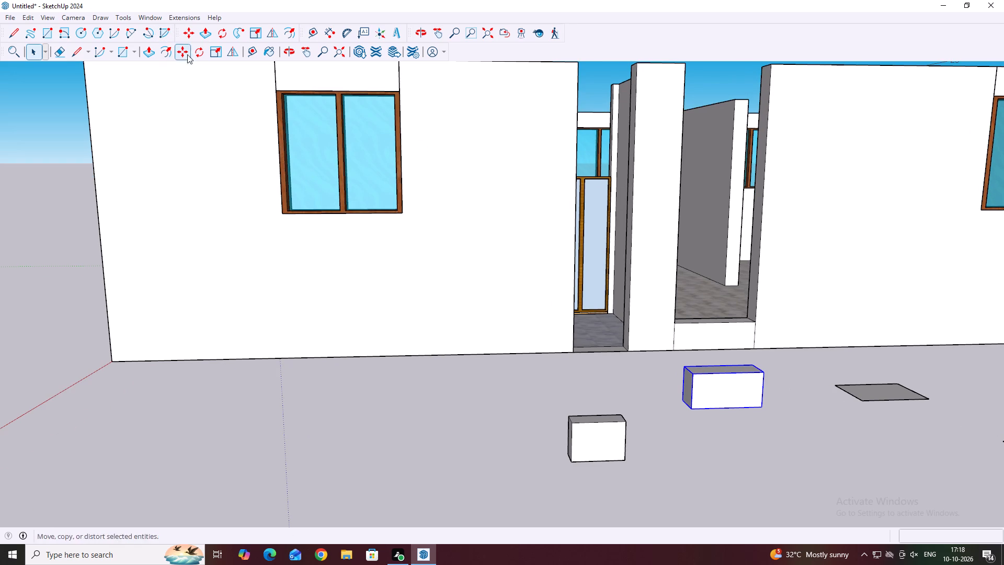
left_click(175, 55)
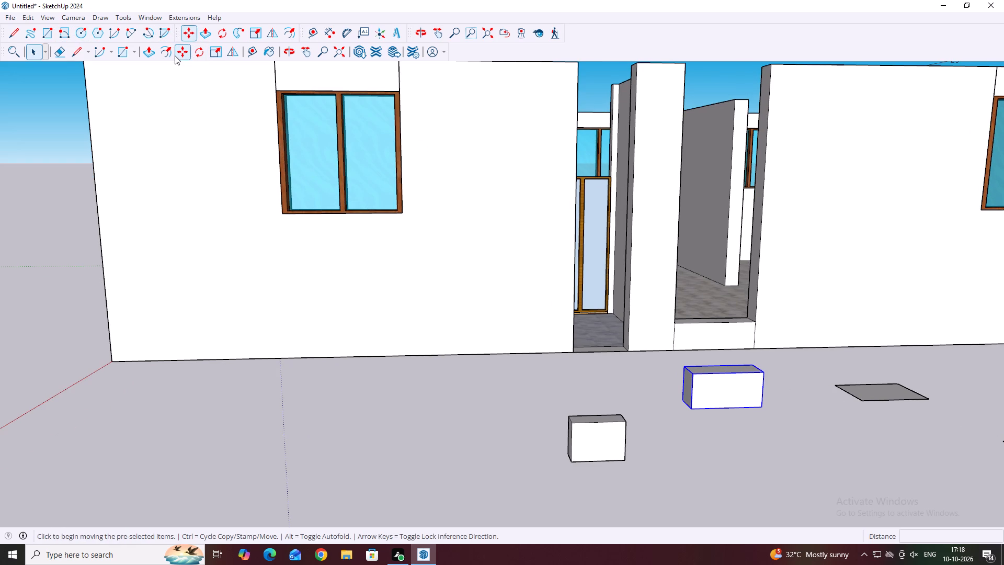
scroll(715, 370, "up", 5)
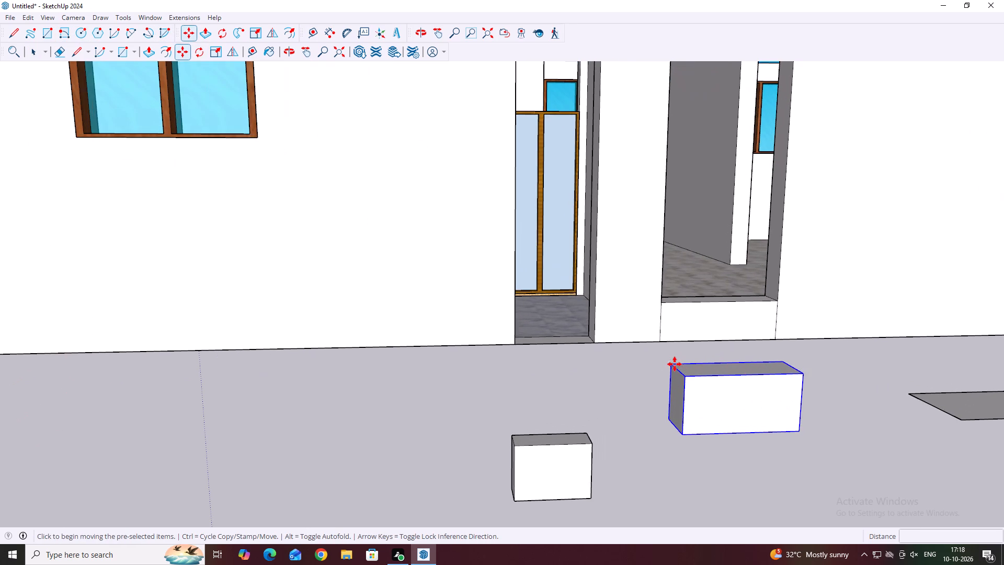
left_click(675, 364)
scroll(674, 364, "down", 10)
scroll(610, 119, "up", 2)
middle_click_drag(603, 133, 605, 146)
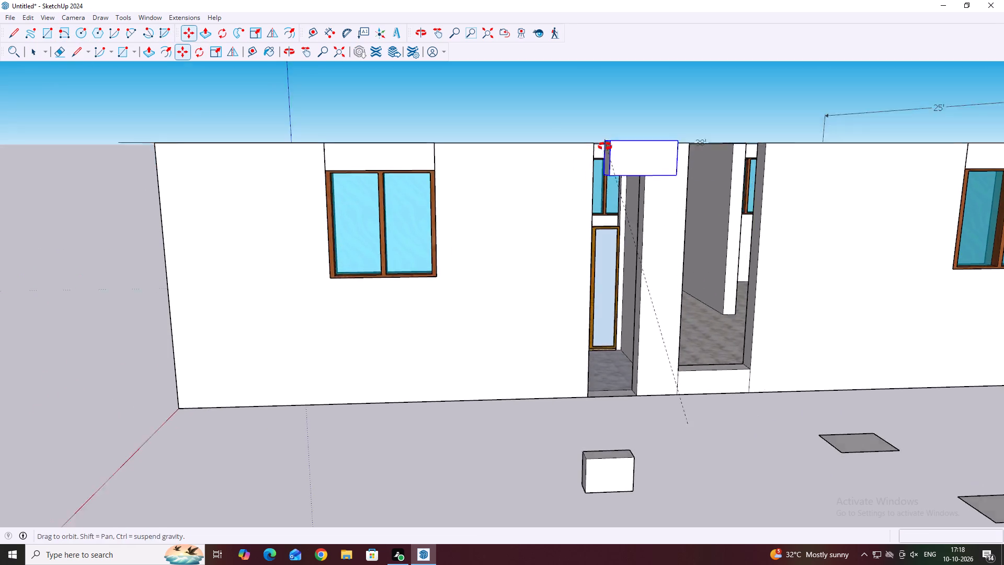
middle_click_drag(605, 146, 600, 232)
middle_click_drag(588, 189, 594, 258)
scroll(601, 269, "up", 2)
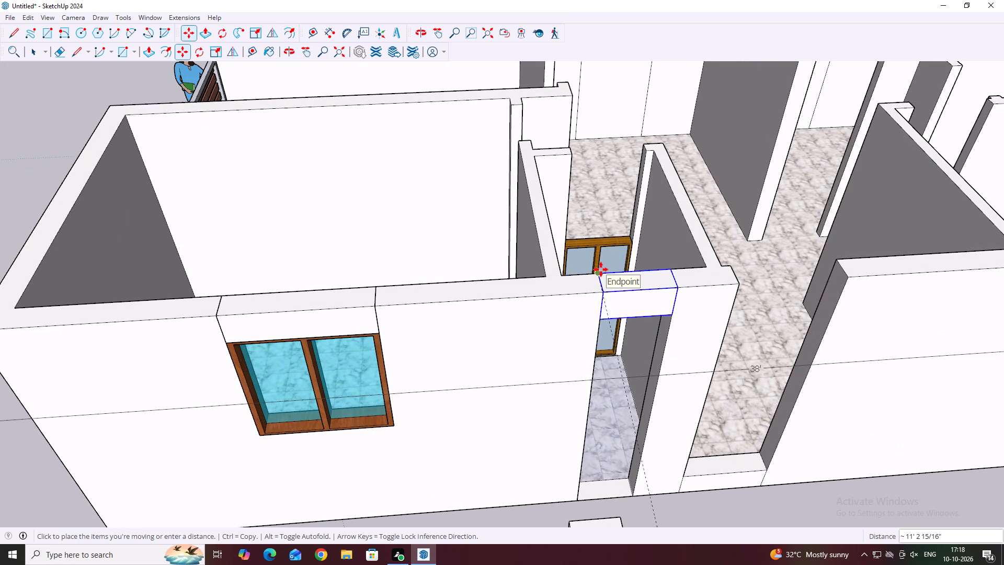
left_click(599, 275)
scroll(644, 297, "down", 10)
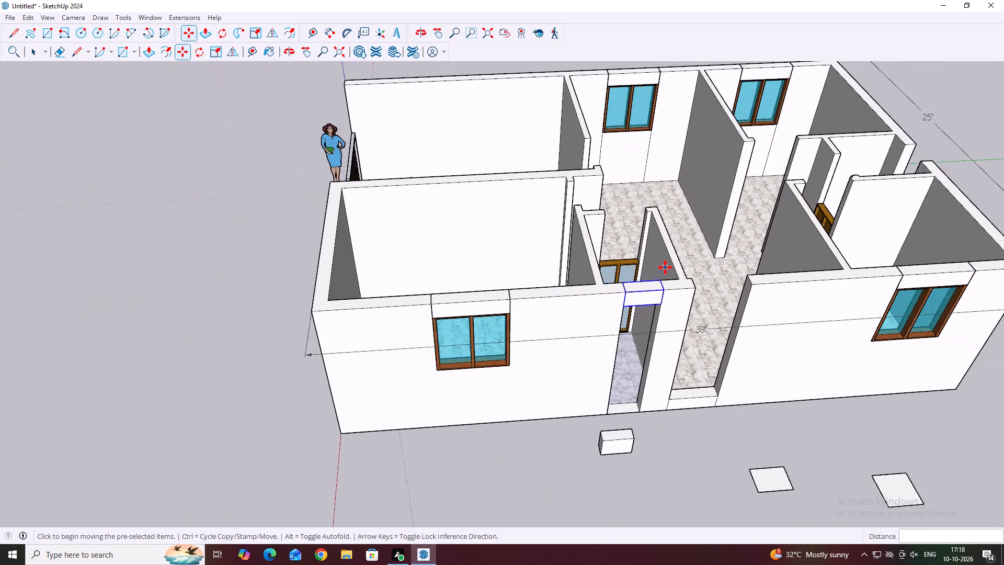
scroll(665, 267, "down", 2)
middle_click_drag(716, 245, 743, 280)
scroll(615, 287, "up", 2)
middle_click_drag(667, 281, 671, 301)
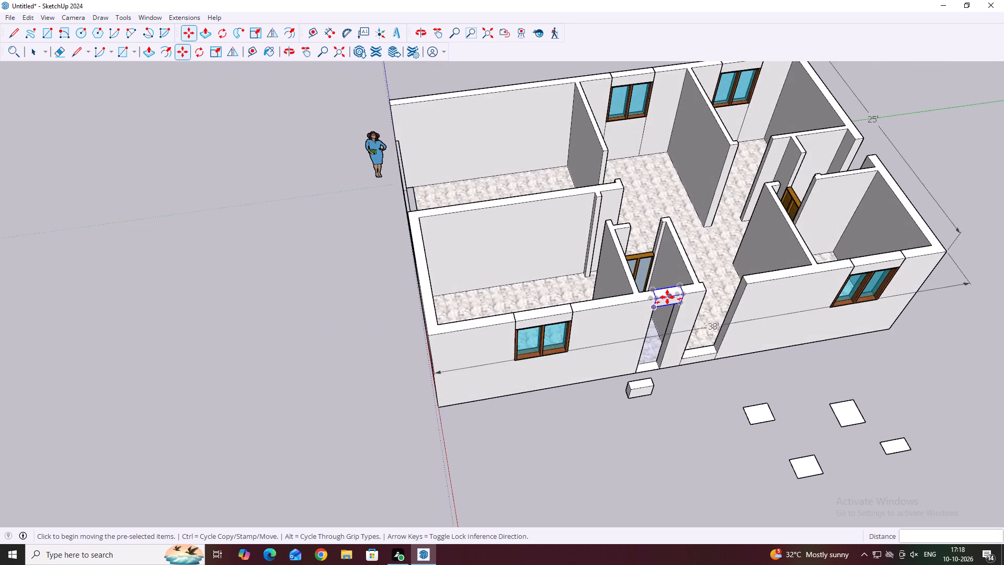
scroll(655, 291, "up", 15)
scroll(671, 284, "down", 4)
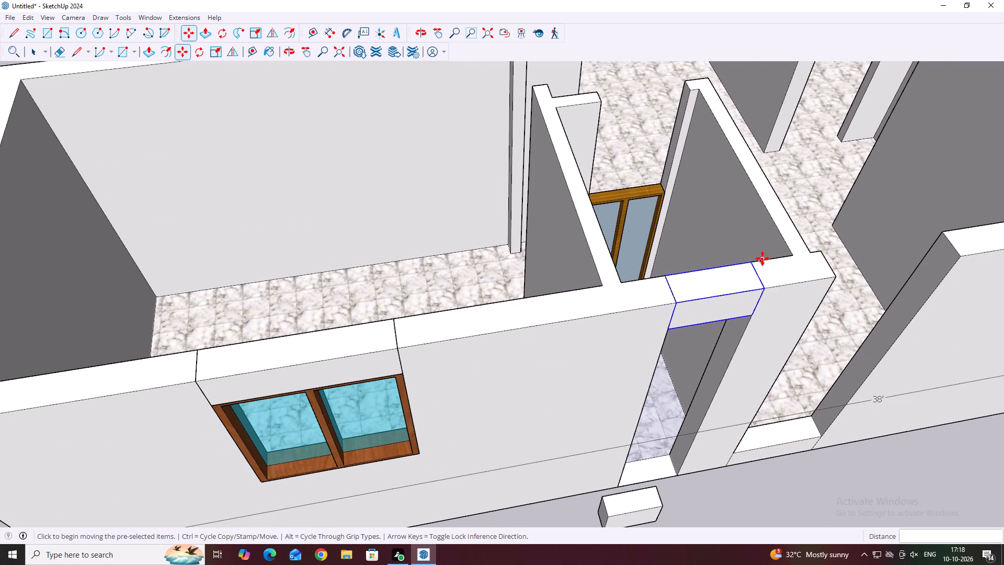
Examine the lintel placed over the full-height door opening from outside and above, checking how it sits in the 38' wall.
middle_click_drag(715, 300, 660, 295)
scroll(630, 284, "down", 3)
middle_click_drag(723, 275, 708, 270)
scroll(643, 289, "up", 2)
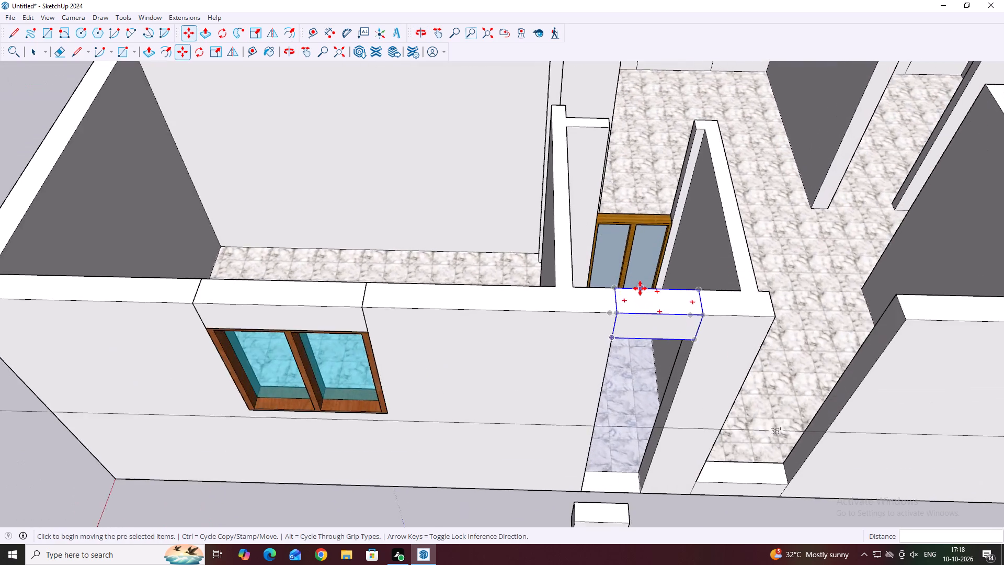
scroll(640, 288, "up", 7)
scroll(620, 283, "down", 10)
middle_click_drag(633, 289, 595, 256)
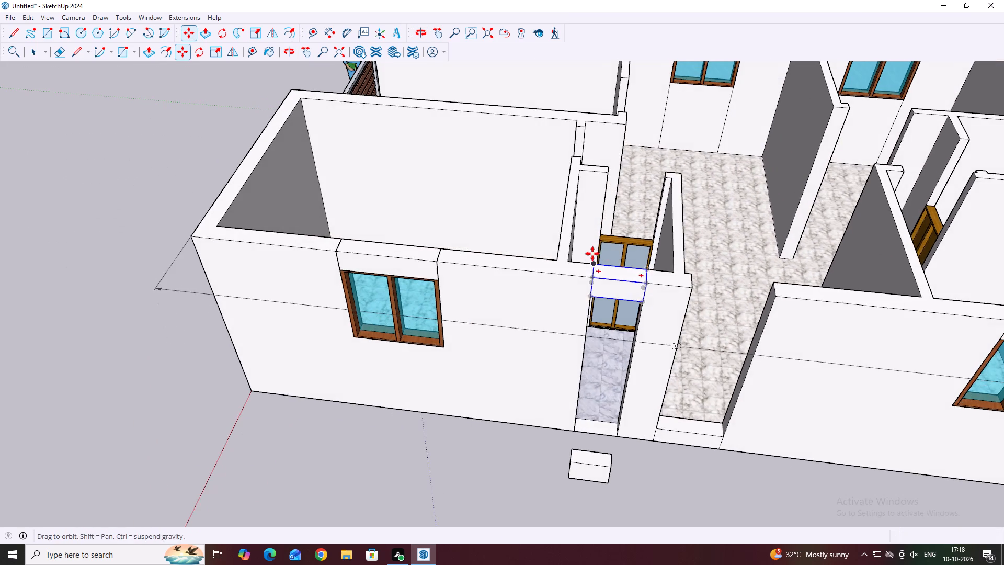
scroll(528, 220, "down", 3)
middle_click_drag(590, 197, 661, 271)
middle_click_drag(771, 264, 755, 254)
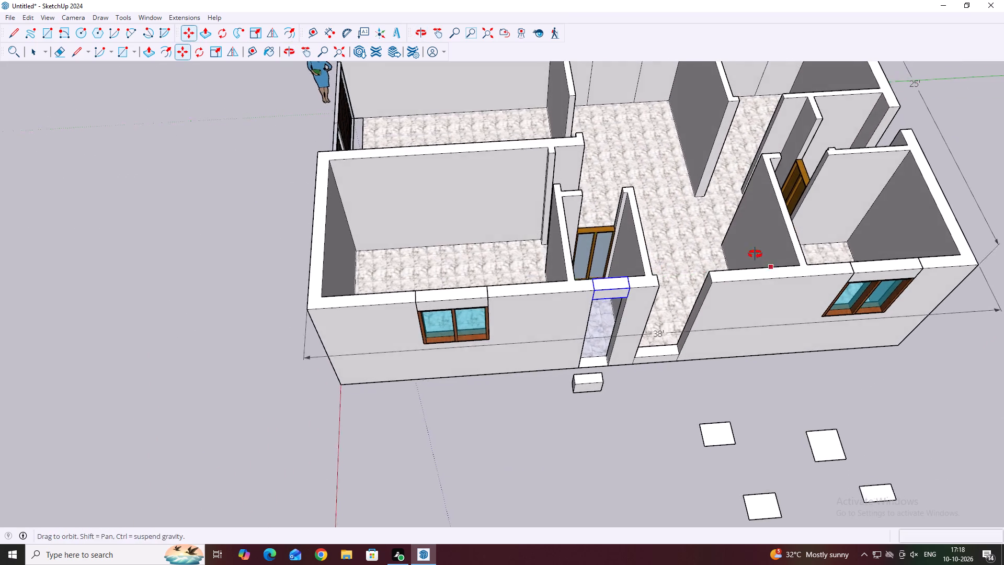
middle_click_drag(755, 254, 690, 233)
middle_click_drag(771, 242, 718, 227)
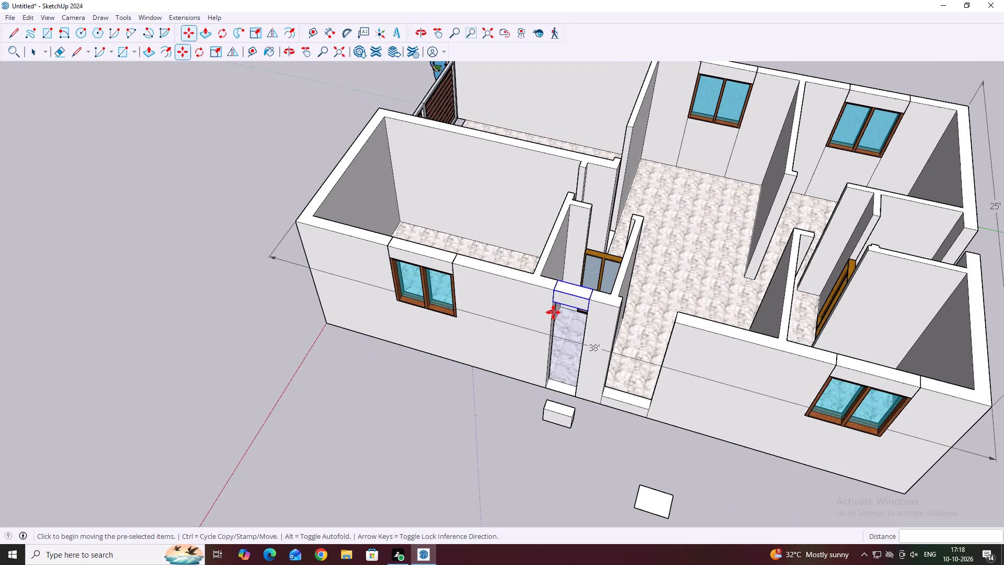
key("Escape")
scroll(571, 305, "up", 1)
key("m")
key("space")
left_click(573, 303)
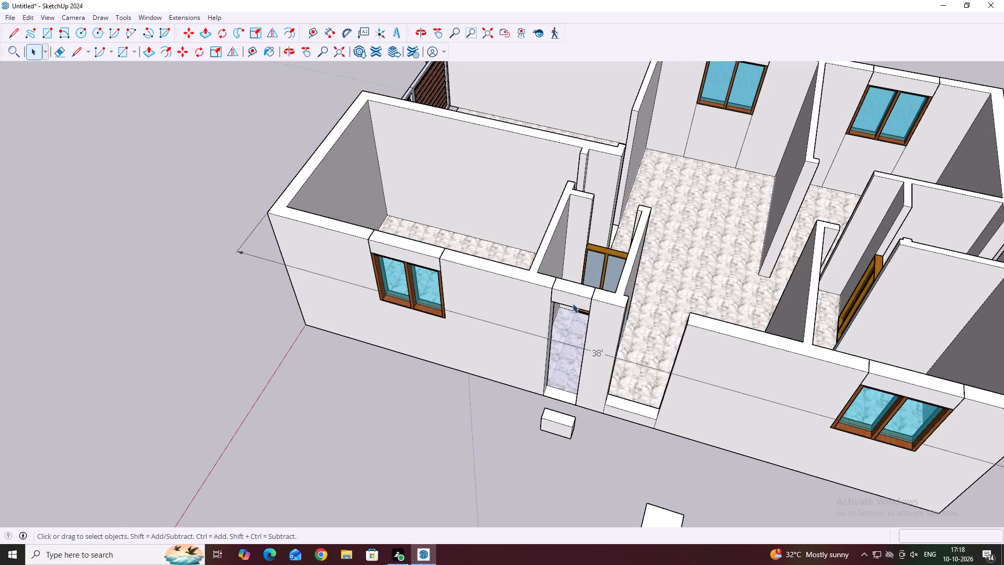
left_click(575, 301)
double_click(575, 301)
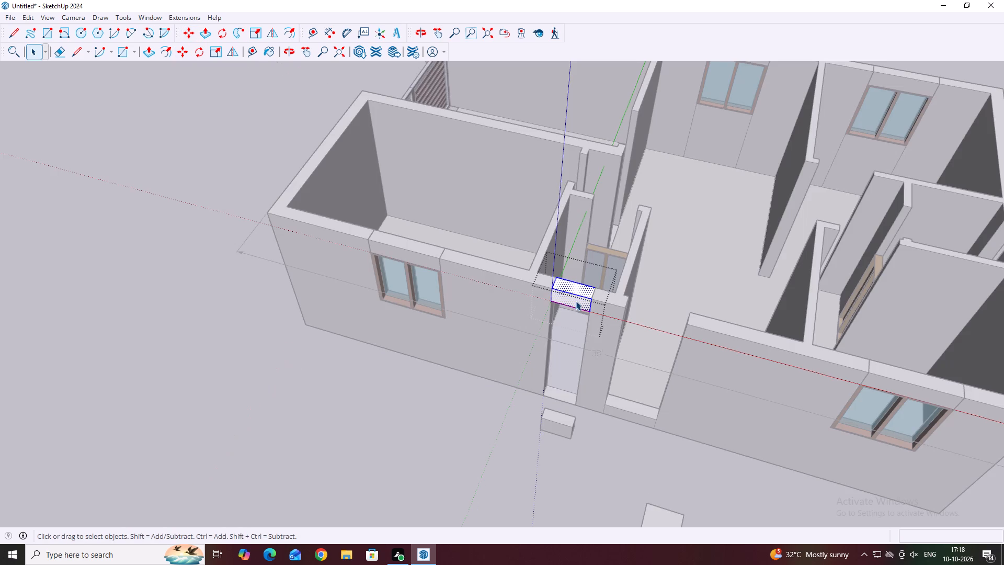
key("Escape")
left_click(573, 299)
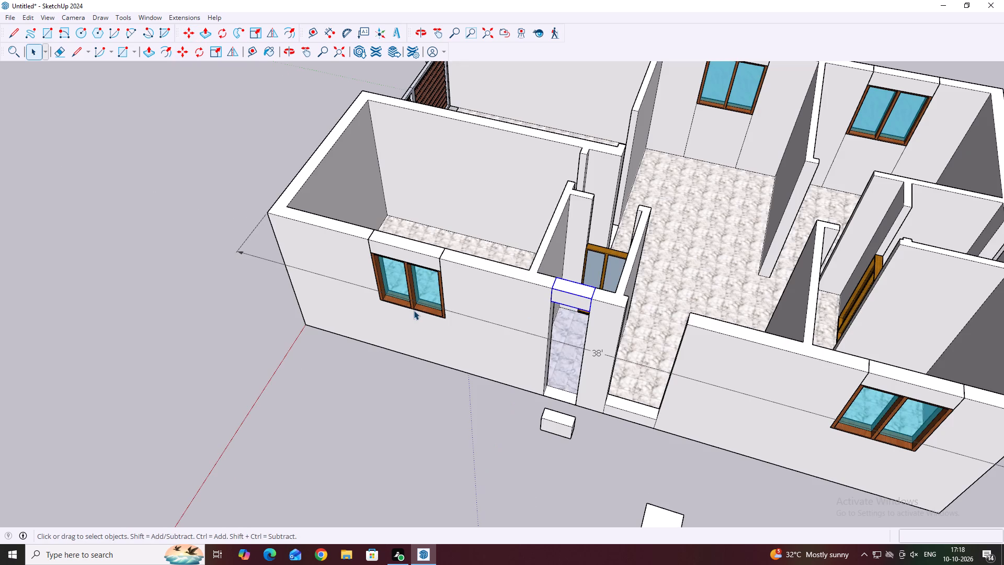
Examine the lintel, the side door openings and the surrounding walls from inside and outside the house.
scroll(414, 310, "down", 4)
middle_click_drag(579, 352, 655, 286)
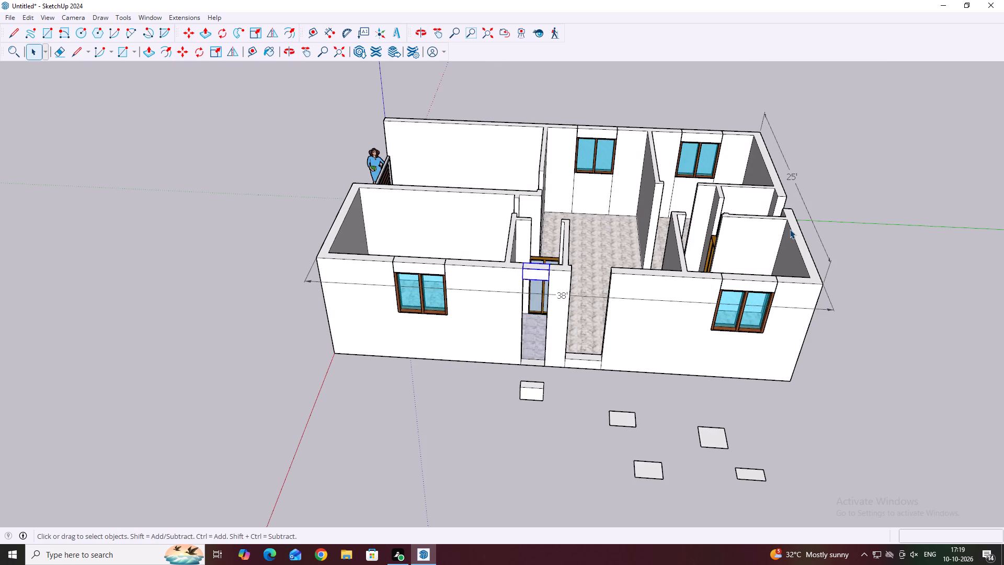
key("space")
scroll(573, 218, "up", 3)
middle_click_drag(592, 218, 458, 238)
middle_click_drag(564, 244, 481, 242)
middle_click_drag(525, 240, 427, 239)
middle_click_drag(602, 218, 494, 240)
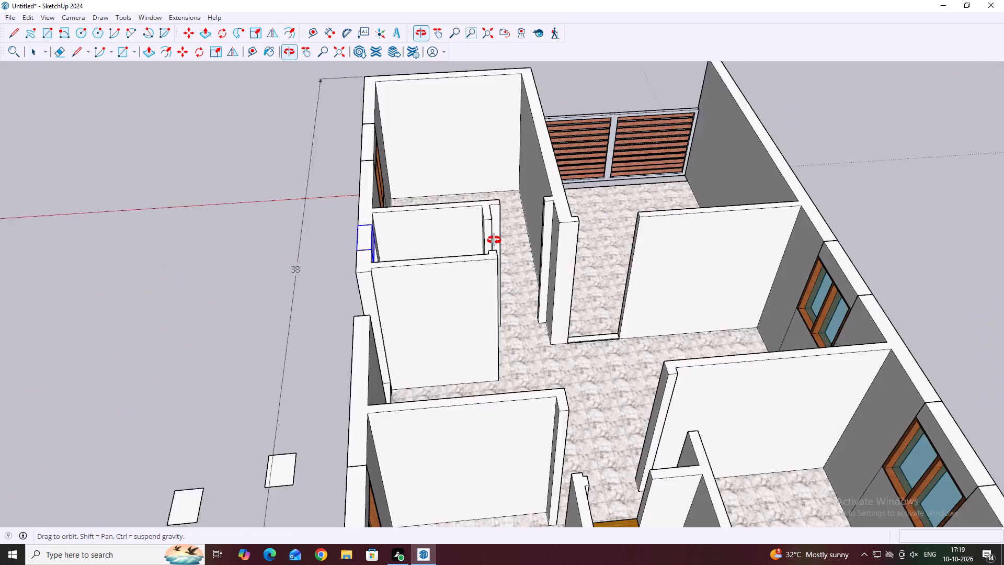
middle_click_drag(494, 240, 492, 239)
middle_click_drag(615, 244, 484, 235)
middle_click_drag(554, 245, 486, 193)
middle_click_drag(504, 221, 401, 212)
scroll(527, 223, "up", 2)
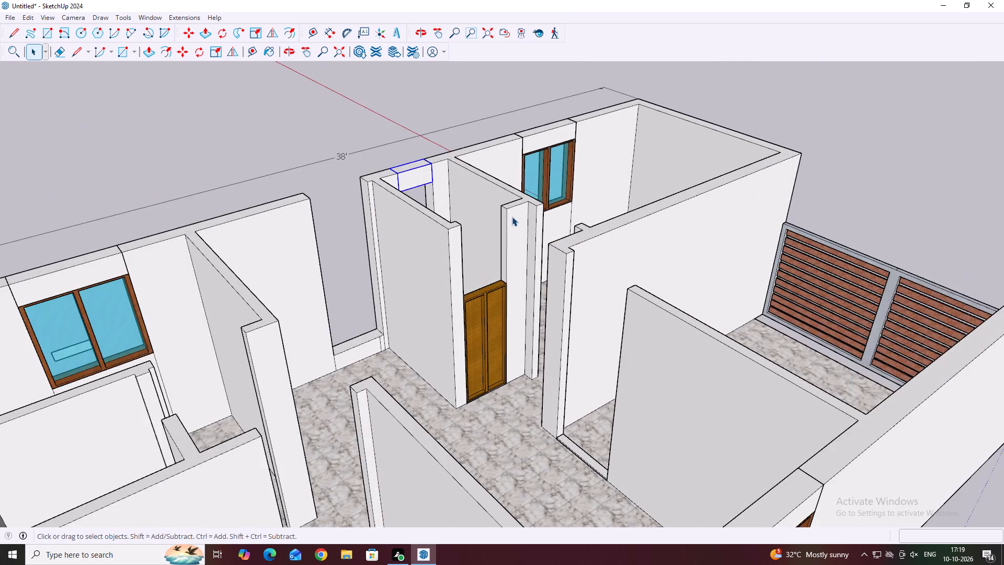
scroll(487, 214, "up", 1)
middle_click_drag(478, 214, 389, 213)
scroll(483, 205, "down", 4)
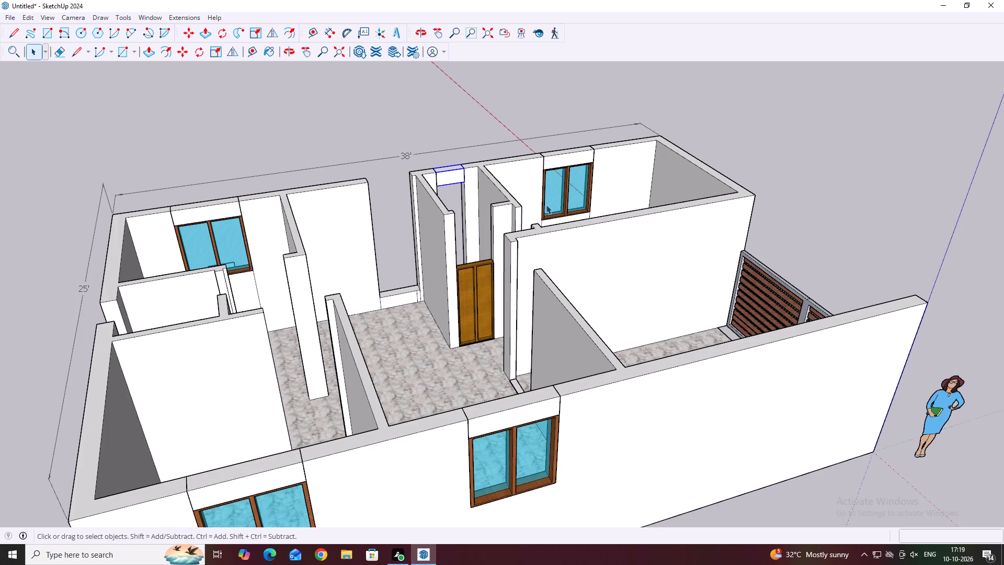
scroll(489, 197, "up", 1)
left_click(512, 109)
middle_click_drag(472, 216, 429, 230)
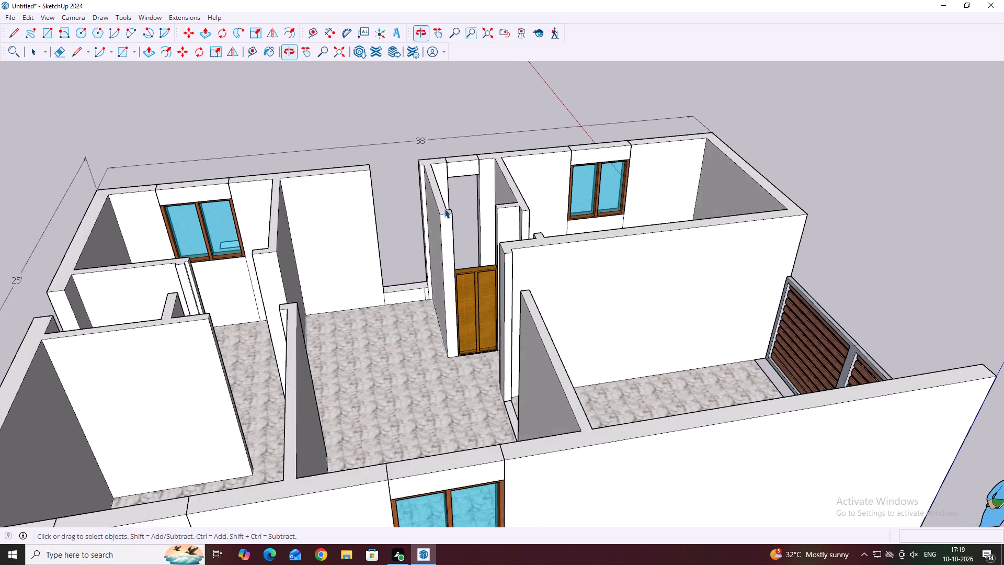
scroll(456, 192, "up", 2)
middle_click_drag(427, 202, 762, 234)
middle_click_drag(492, 233, 640, 209)
middle_click_drag(480, 213, 683, 156)
scroll(688, 156, "down", 2)
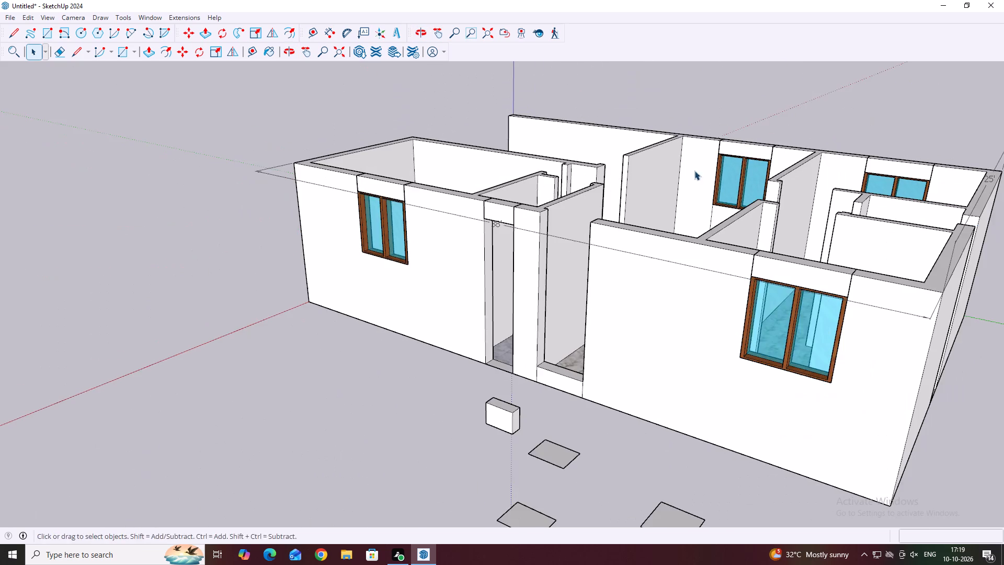
Open the shorter loose block outside the door openings for editing.
middle_click_drag(542, 340, 676, 331)
scroll(528, 410, "up", 3)
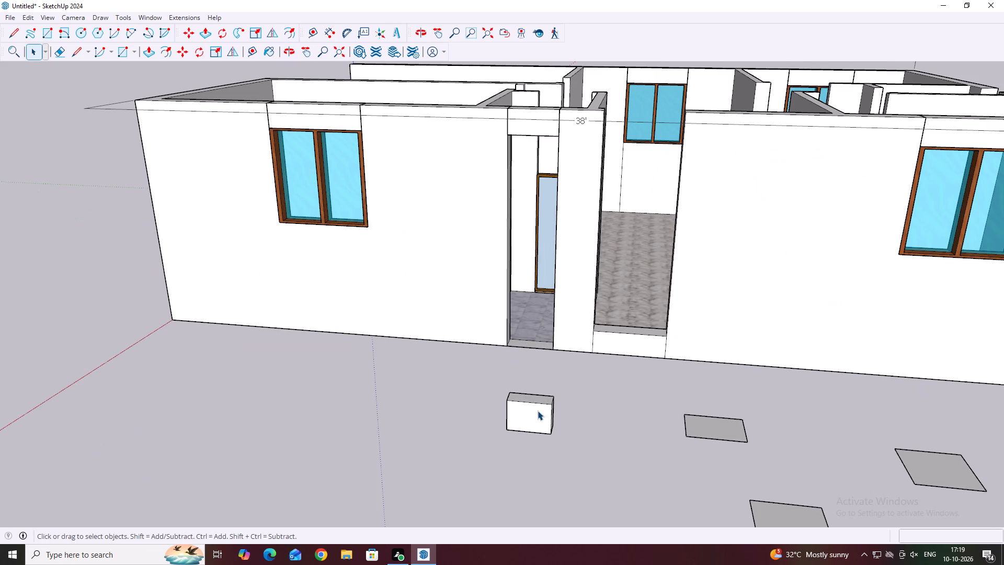
left_click(538, 411)
double_click(531, 414)
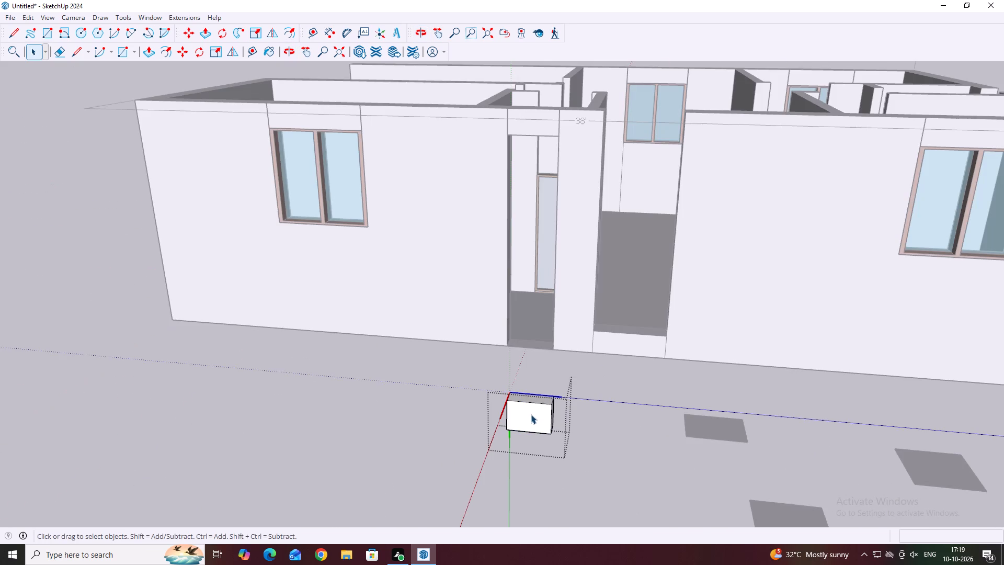
left_click(531, 414)
scroll(528, 417, "up", 7)
middle_click(556, 405)
middle_click_drag(557, 404, 587, 377)
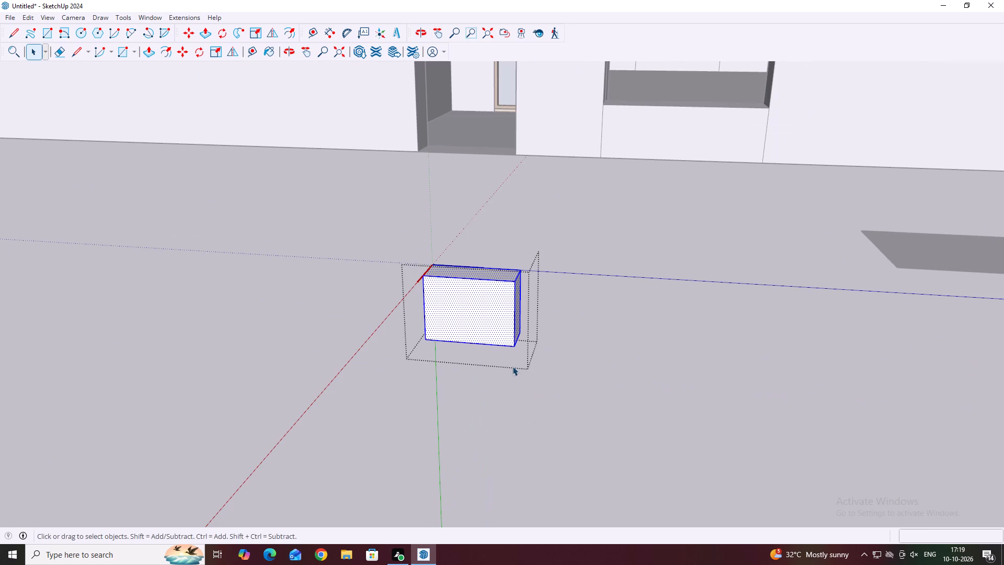
middle_click_drag(507, 336, 531, 331)
scroll(388, 287, "up", 5)
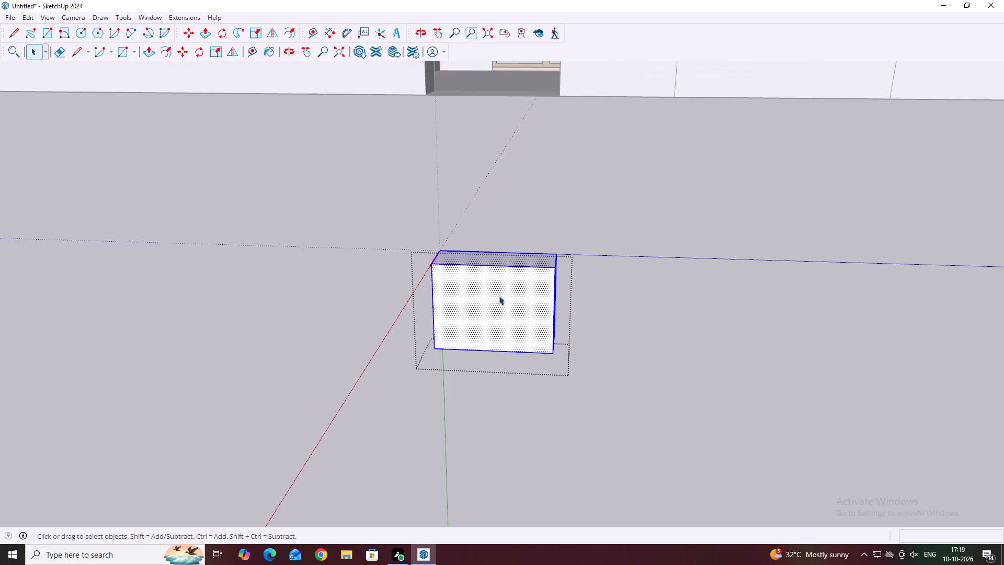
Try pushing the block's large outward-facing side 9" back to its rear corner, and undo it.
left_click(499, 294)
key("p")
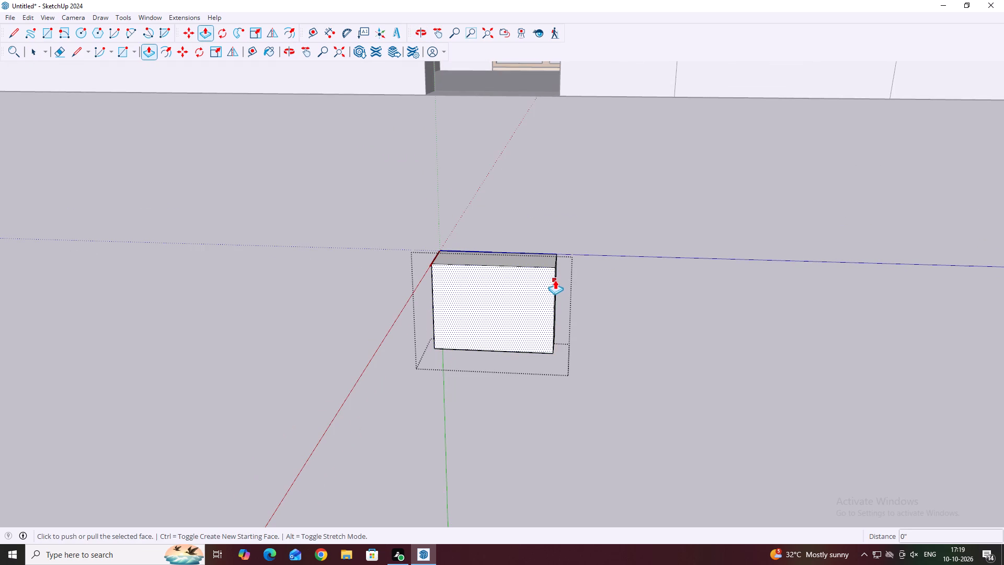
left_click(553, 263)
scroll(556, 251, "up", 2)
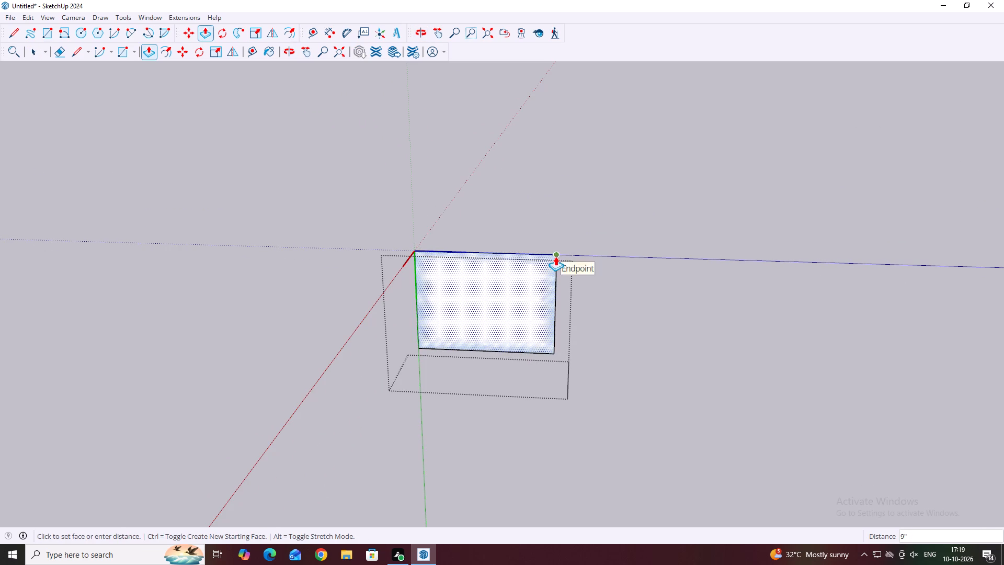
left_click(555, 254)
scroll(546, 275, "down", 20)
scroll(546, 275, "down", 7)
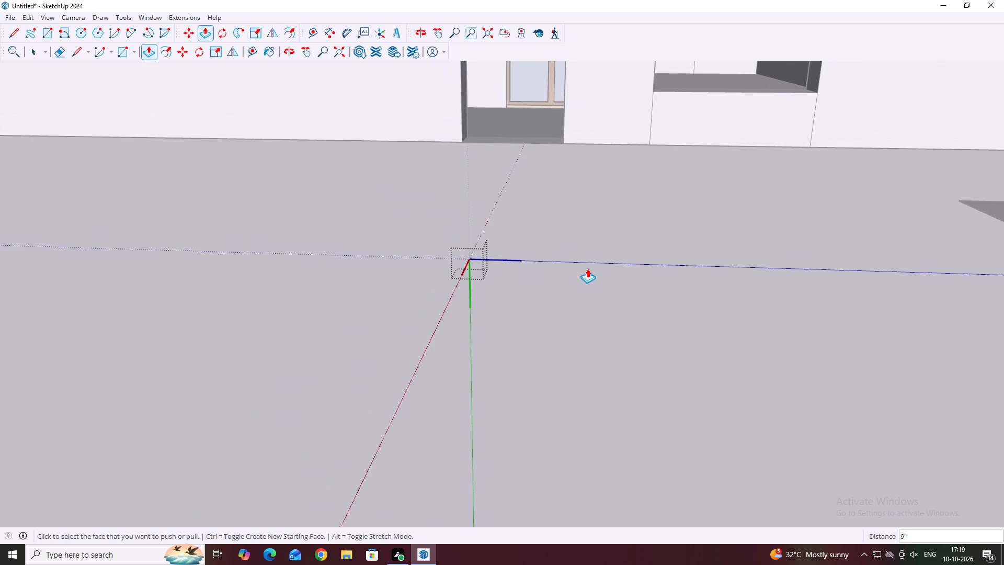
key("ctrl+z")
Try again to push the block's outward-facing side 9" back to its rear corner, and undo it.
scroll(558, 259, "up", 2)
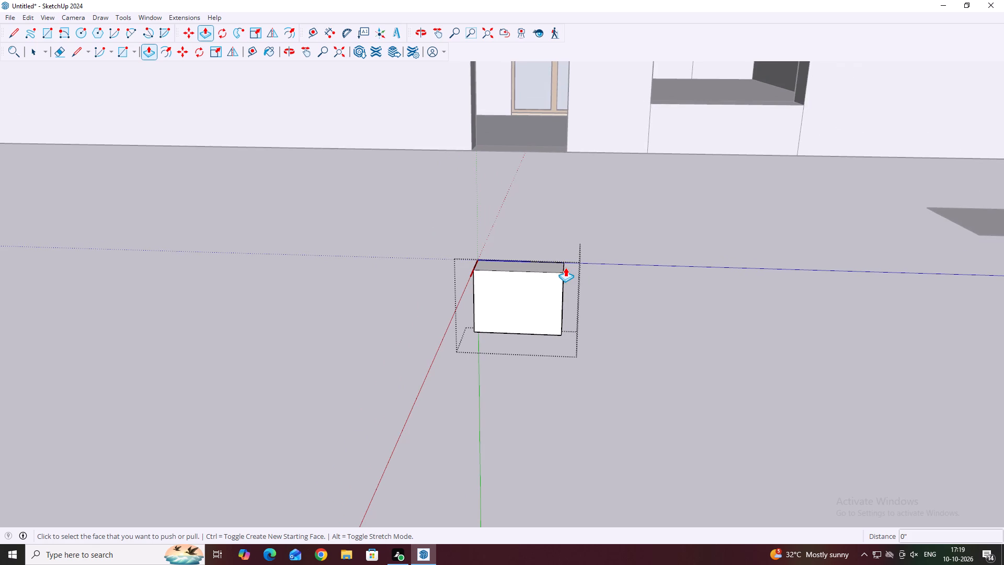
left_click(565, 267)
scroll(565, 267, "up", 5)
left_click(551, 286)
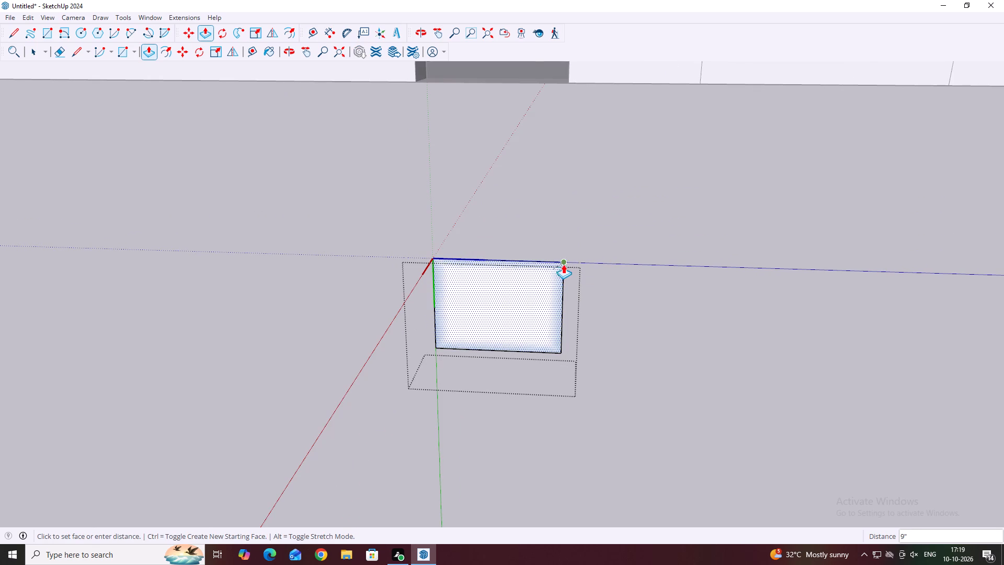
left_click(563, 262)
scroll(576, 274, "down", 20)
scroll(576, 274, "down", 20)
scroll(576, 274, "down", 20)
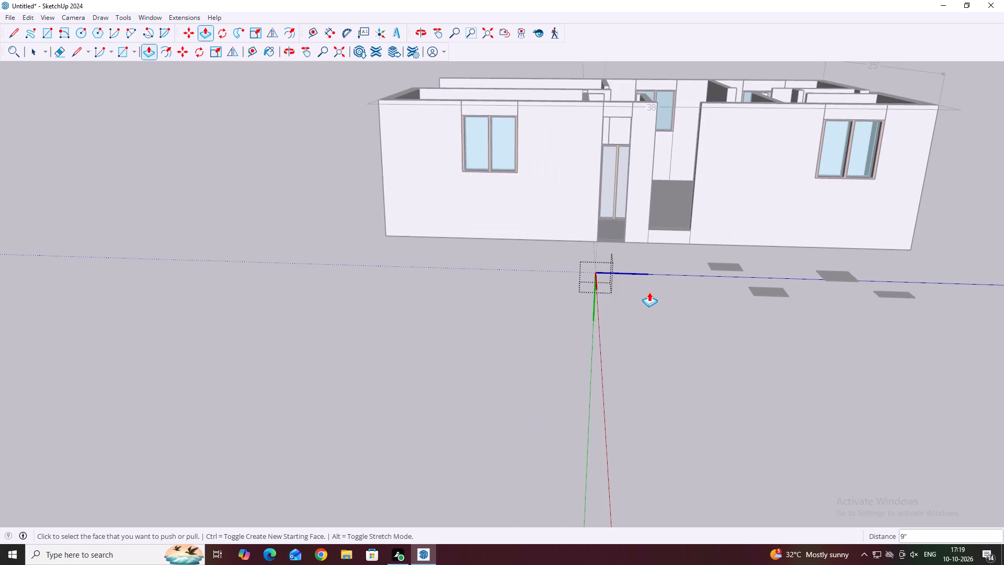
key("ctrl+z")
Push the block's large outward-facing side back about 6 7/8" towards its rear face.
scroll(624, 284, "up", 2, "ctrl")
left_click(614, 279)
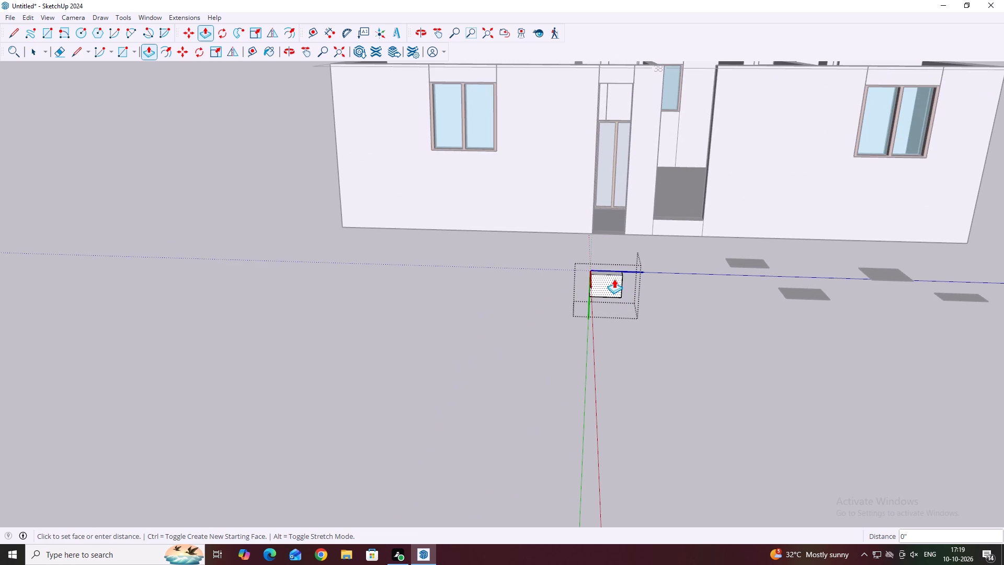
scroll(607, 274, "up", 3)
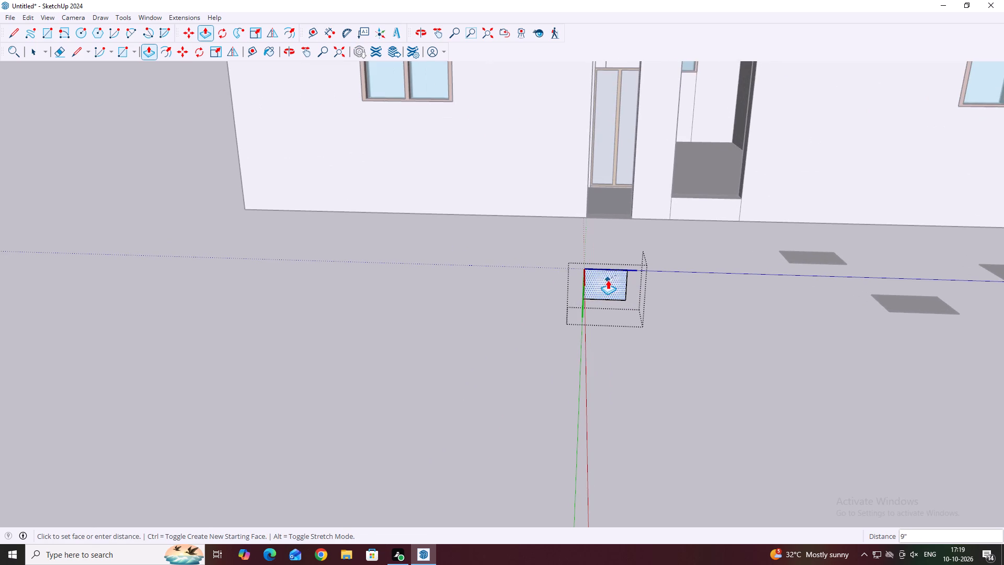
scroll(608, 284, "up", 4)
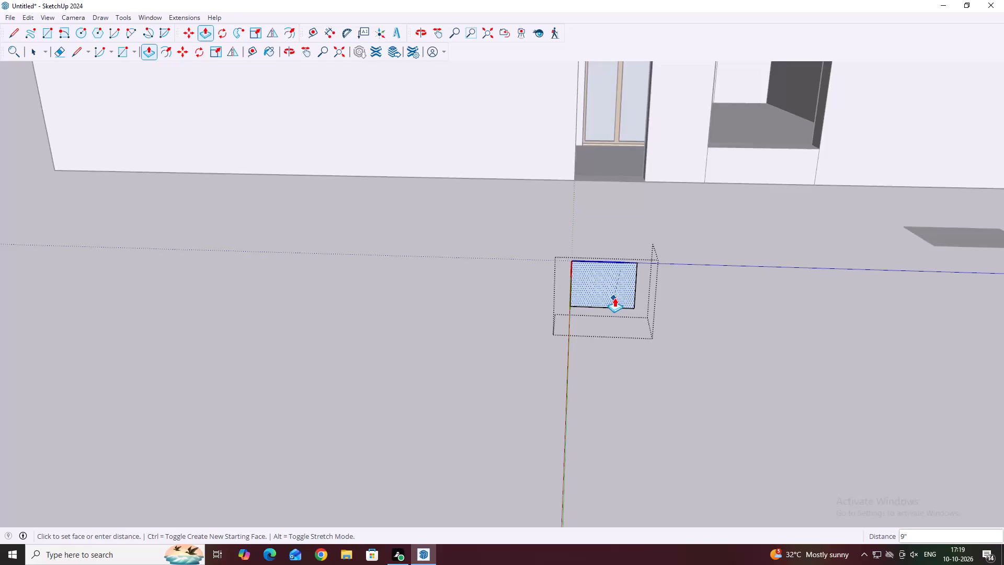
scroll(620, 301, "up", 6)
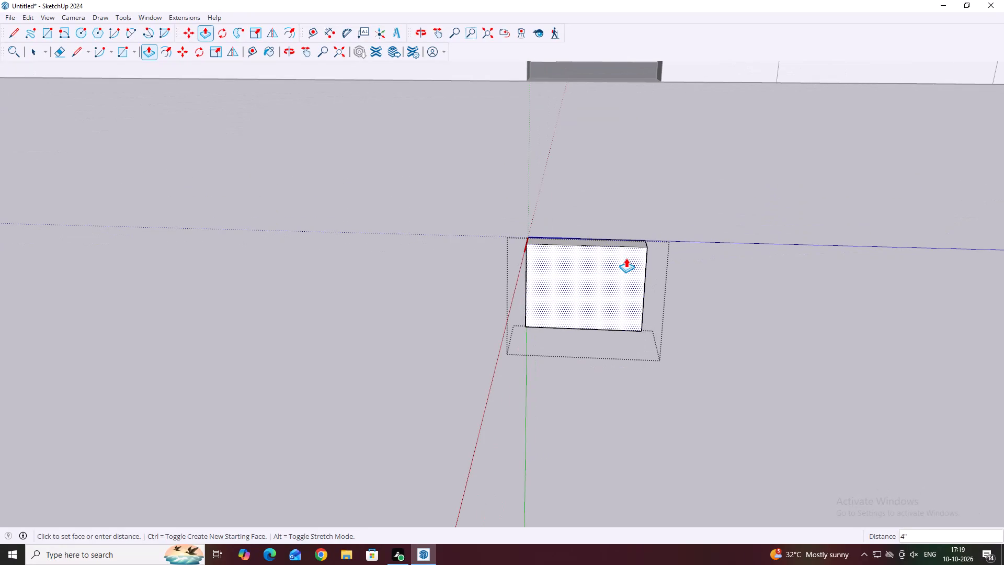
left_click(627, 254)
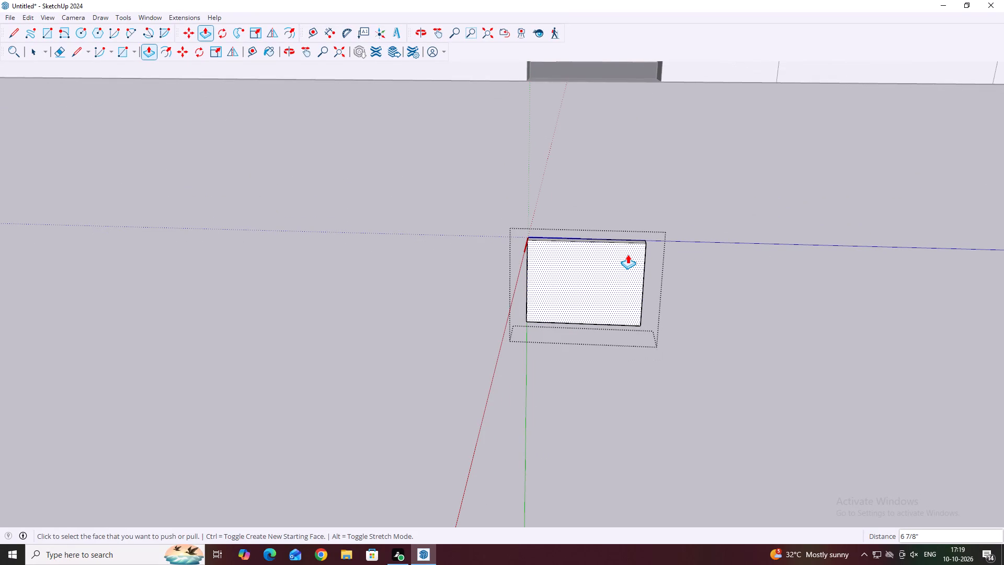
Push the same outward-facing side back a further 1 7/8", leaving only a thin slab.
key("space")
middle_click_drag(631, 266, 626, 339)
scroll(626, 340, "up", 5)
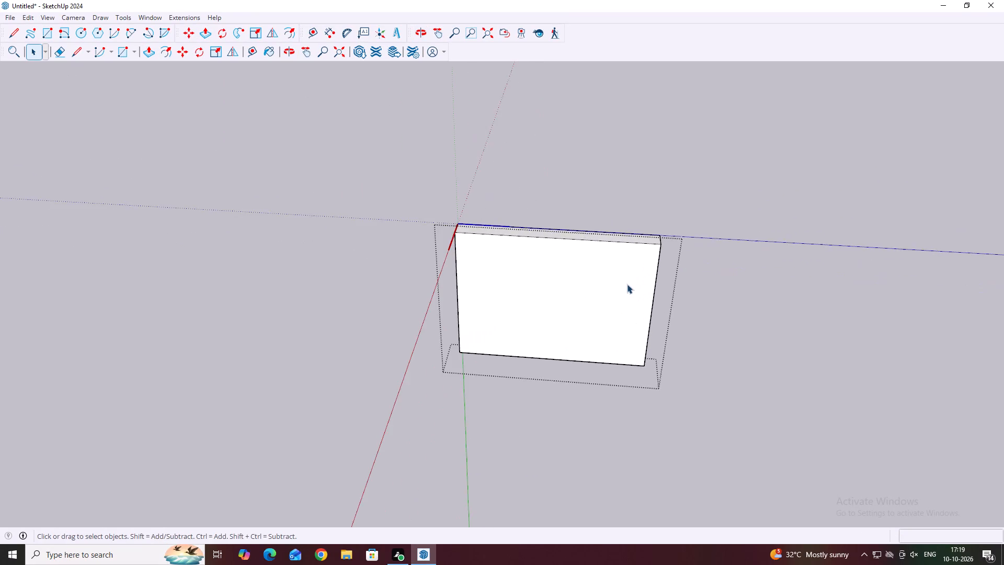
middle_click_drag(636, 239, 596, 334)
scroll(607, 297, "up", 2)
left_click(624, 292)
middle_click_drag(672, 291, 606, 313)
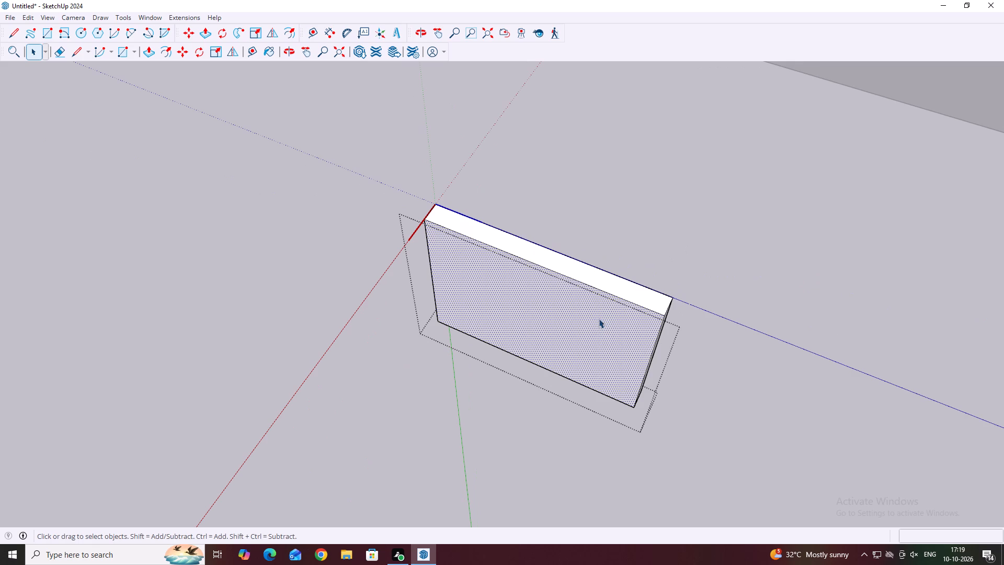
key("p")
scroll(656, 301, "up", 3)
left_click(667, 315)
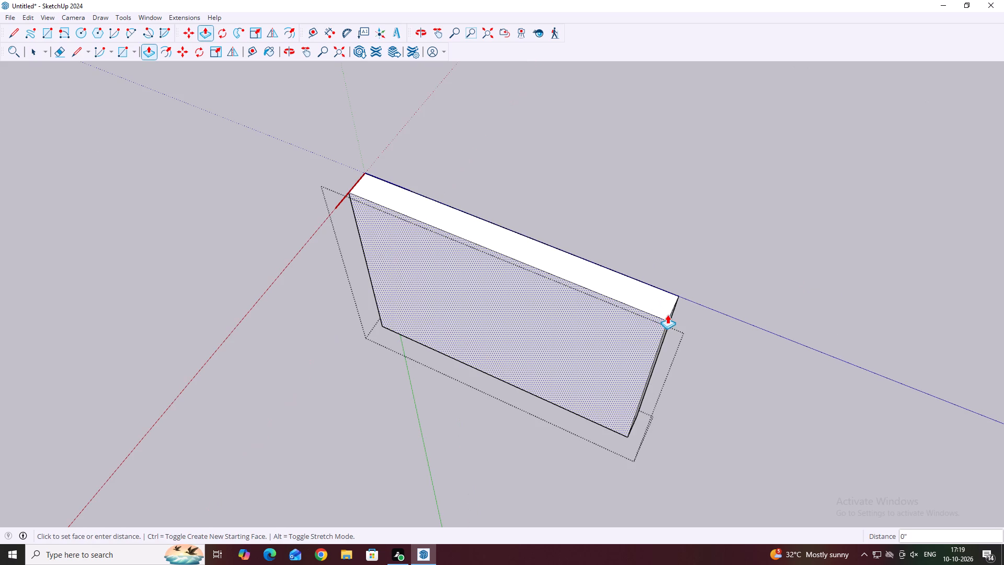
scroll(675, 302, "up", 4)
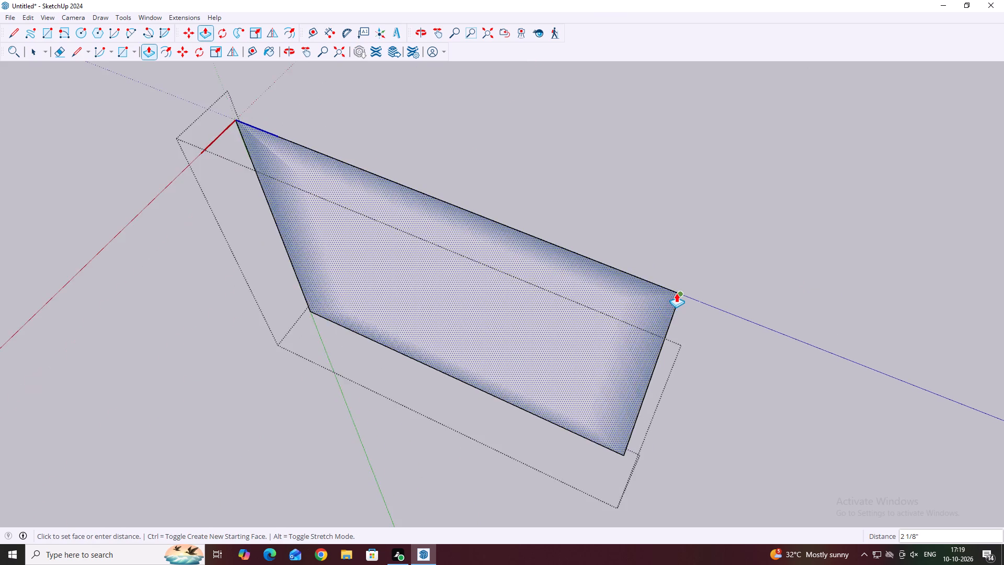
scroll(676, 293, "up", 2)
left_click(676, 298)
Push the thin slab's outward-facing side back the remaining 1/4" to its rear corner.
scroll(680, 296, "down", 5)
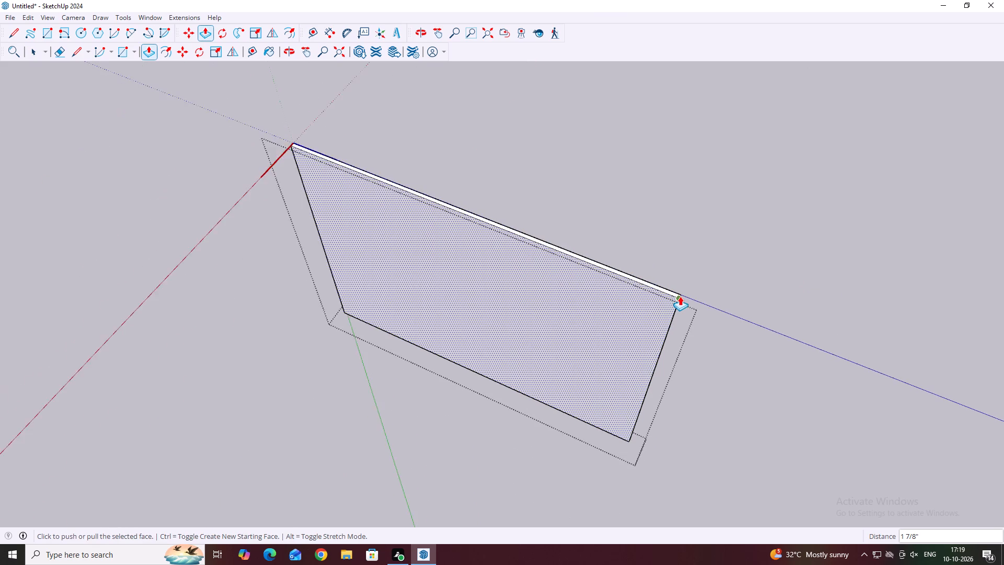
scroll(686, 295, "up", 19)
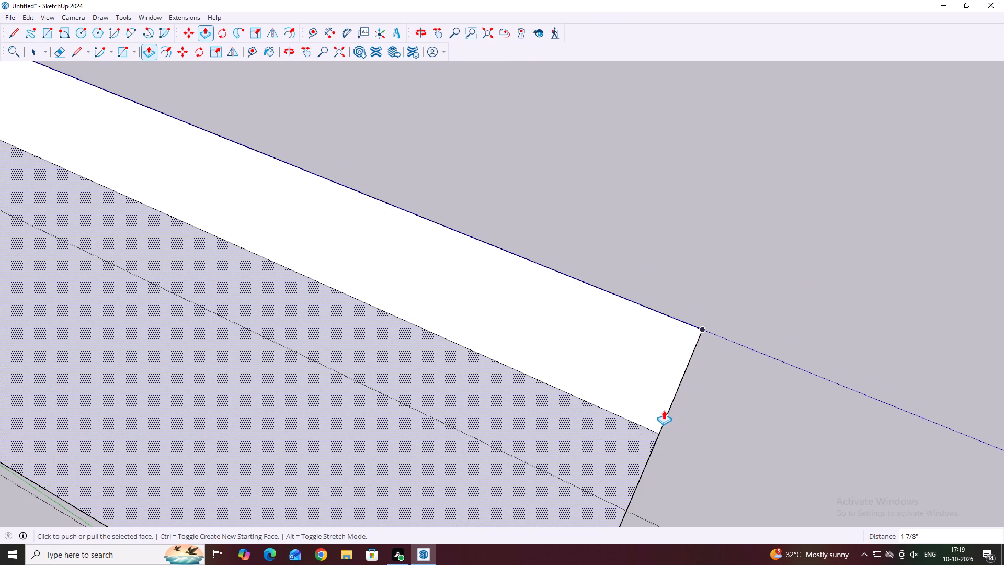
left_click(657, 432)
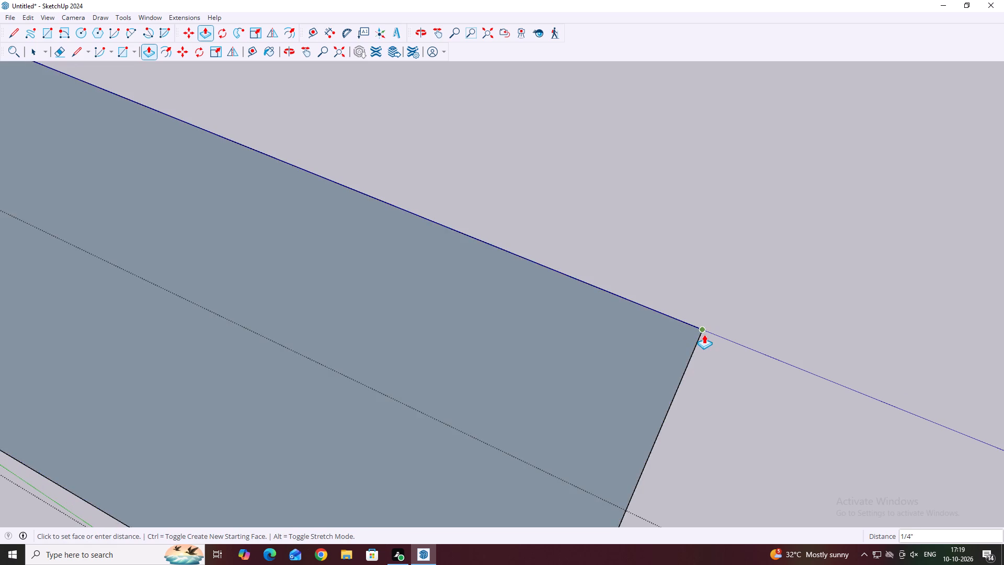
left_click(704, 334)
scroll(683, 351, "down", 20)
scroll(683, 351, "down", 3)
key("Escape")
key("space")
left_click(711, 259)
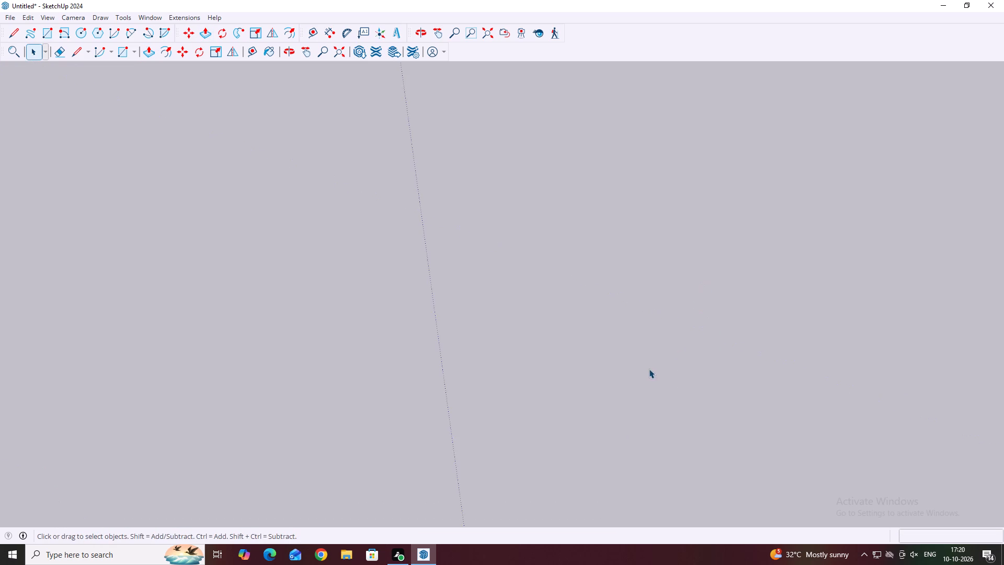
Examine the narrow door opening in the 38' wall, beside the two-pane window, from several angles.
scroll(649, 369, "down", 20)
scroll(649, 369, "down", 20)
scroll(649, 369, "down", 17)
middle_click(666, 351)
middle_click(665, 354)
middle_click(664, 354)
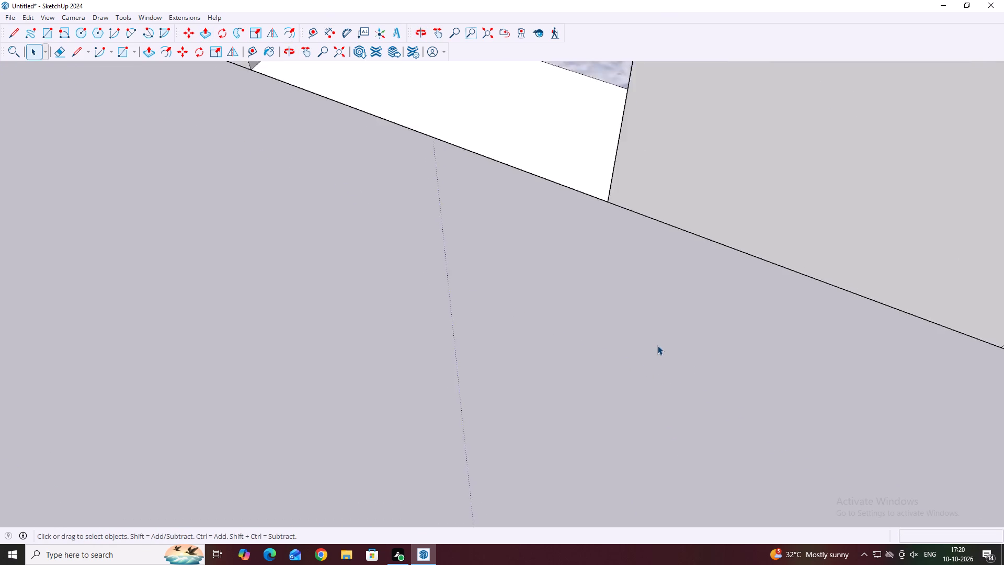
scroll(657, 345, "down", 20)
scroll(657, 345, "down", 20)
middle_click(656, 346)
middle_click(655, 346)
middle_click_drag(574, 422, 651, 381)
scroll(683, 362, "up", 3)
middle_click_drag(583, 440, 678, 394)
scroll(599, 173, "up", 4)
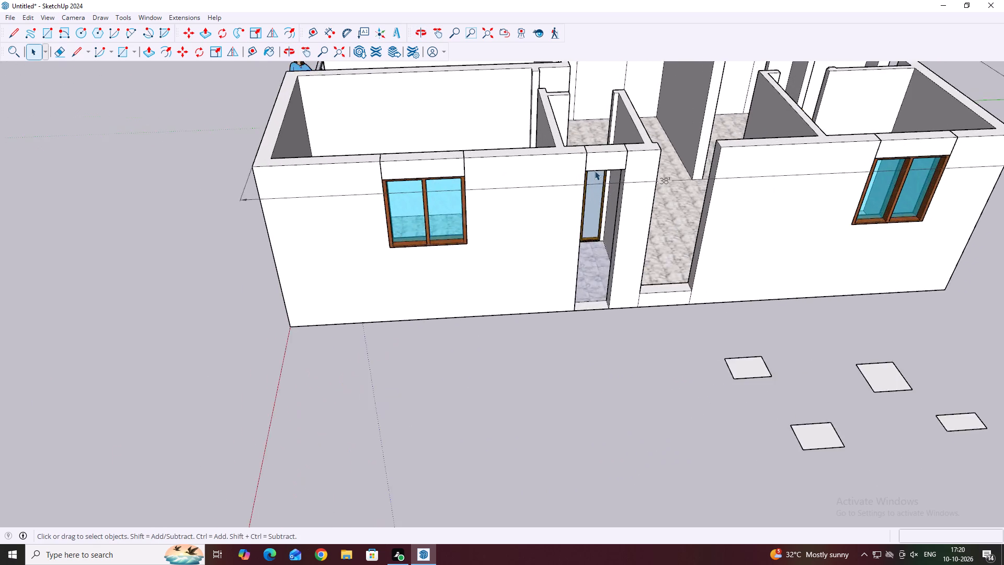
scroll(595, 171, "up", 6)
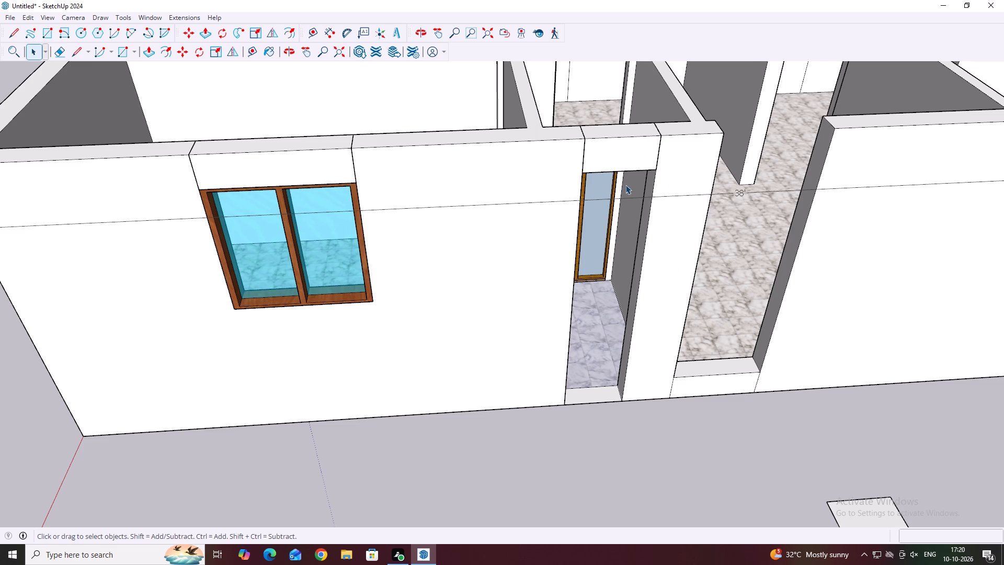
middle_click_drag(655, 209, 619, 163)
middle_click_drag(634, 161, 612, 143)
scroll(530, 121, "up", 5)
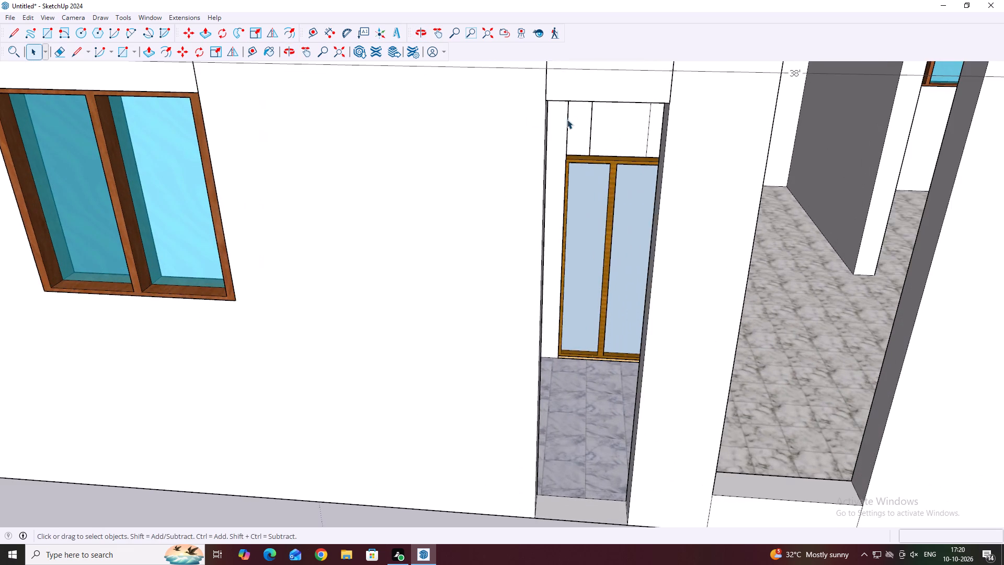
middle_click_drag(568, 118, 499, 124)
middle_click_drag(410, 160, 487, 193)
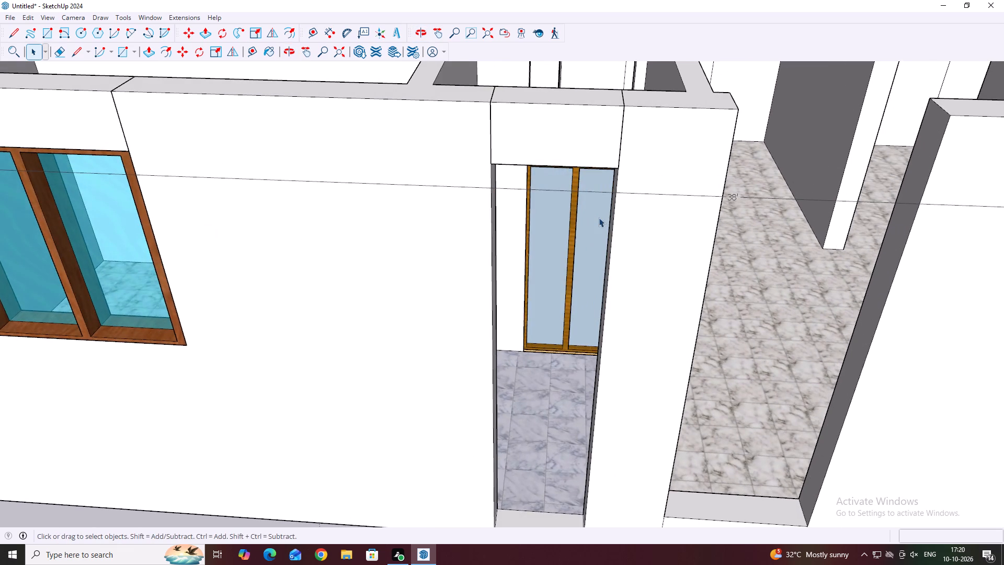
scroll(599, 216, "down", 1)
middle_click_drag(322, 268, 379, 268)
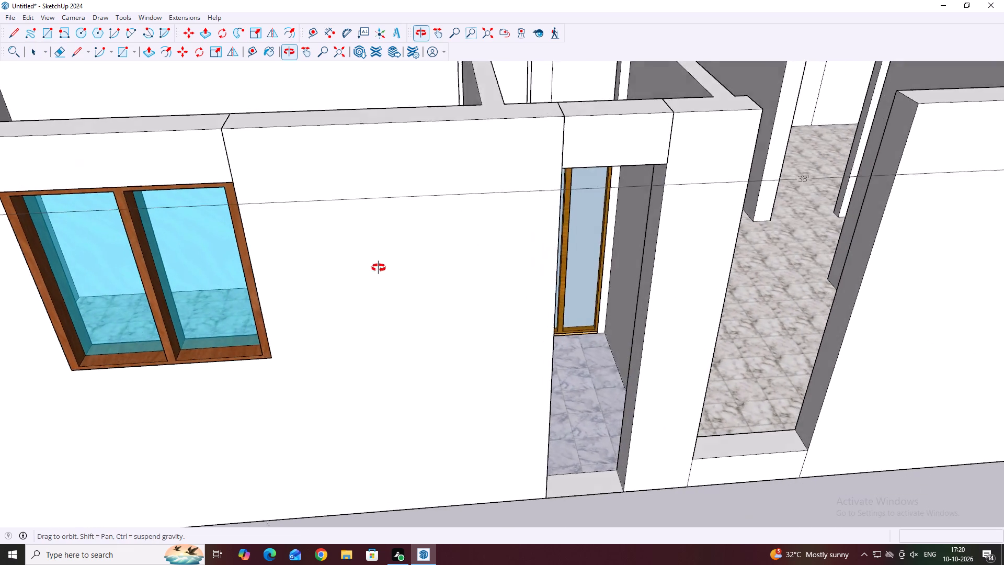
middle_click_drag(379, 268, 420, 245)
middle_click_drag(630, 349, 620, 348)
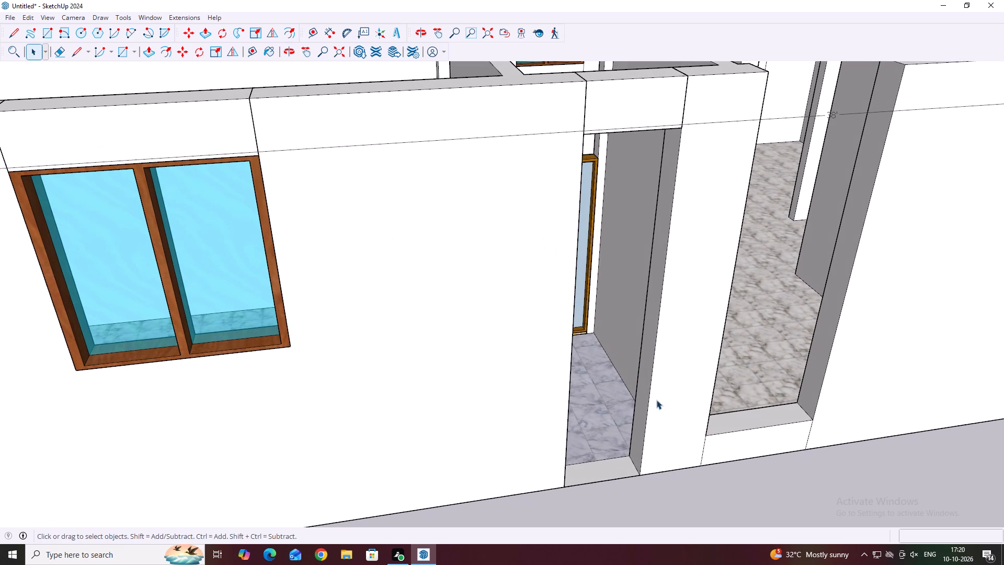
middle_click_drag(695, 457, 680, 445)
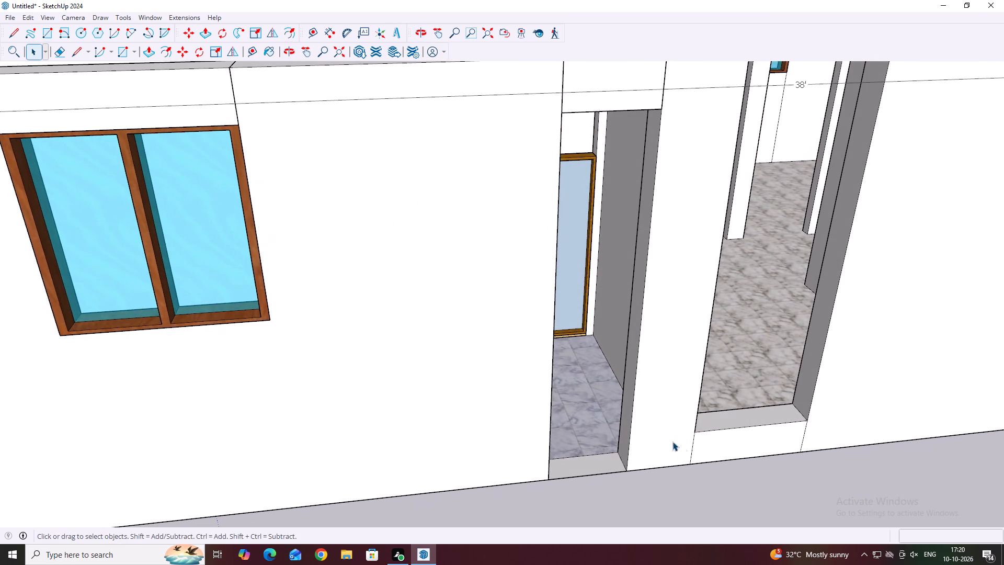
Pull the threshold face of the narrow opening up about 5' to fill its lower part with wall.
scroll(598, 456, "up", 2)
left_click(598, 462)
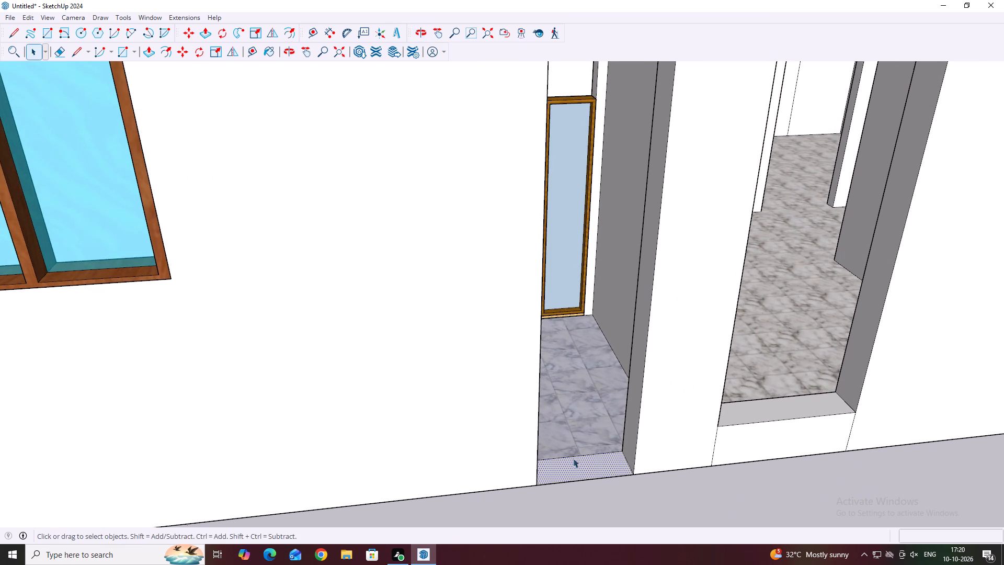
middle_click_drag(588, 462, 581, 462)
scroll(583, 461, "up", 2)
scroll(640, 424, "down", 3)
key("p")
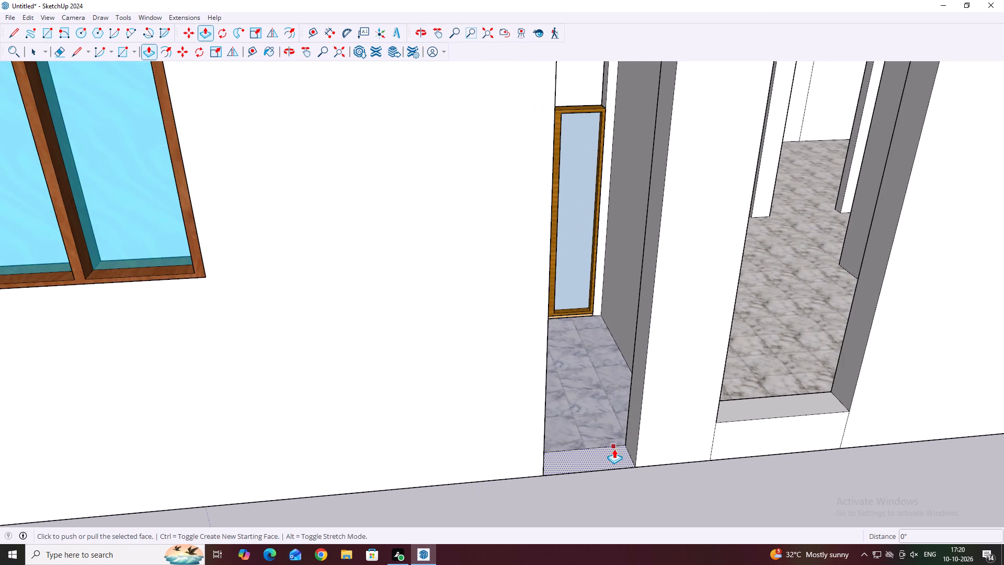
left_click(612, 451)
scroll(628, 378, "down", 5)
left_click(634, 290)
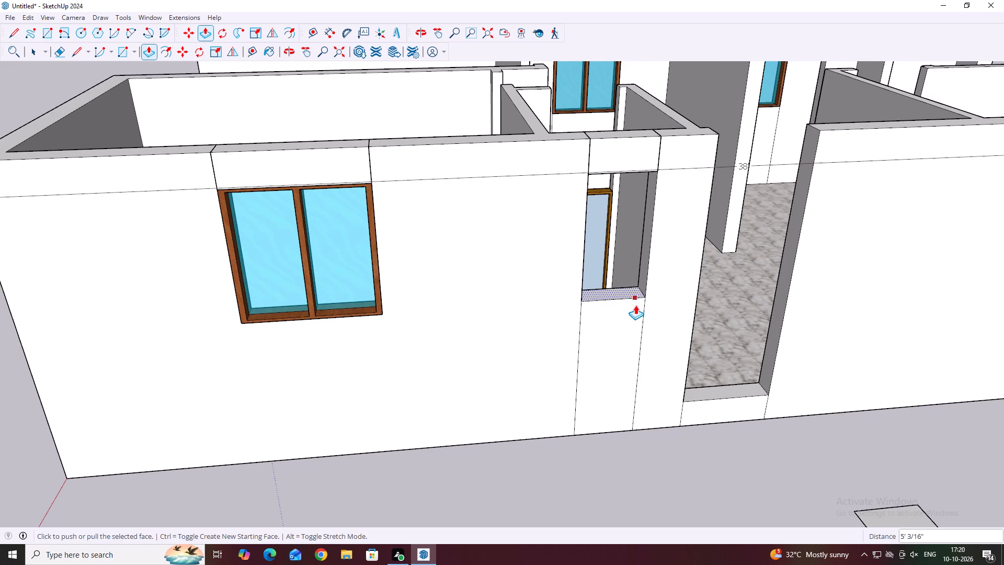
key("space")
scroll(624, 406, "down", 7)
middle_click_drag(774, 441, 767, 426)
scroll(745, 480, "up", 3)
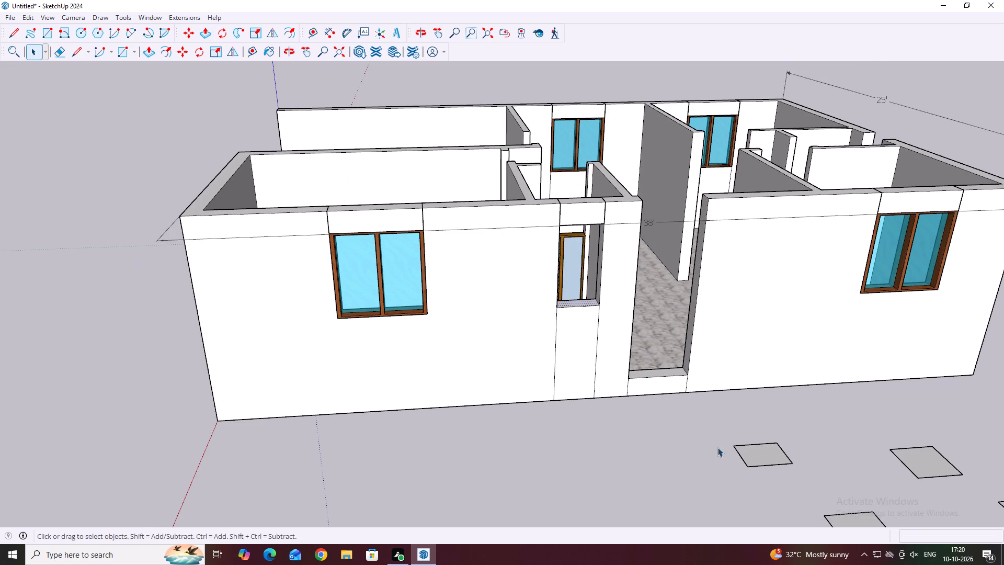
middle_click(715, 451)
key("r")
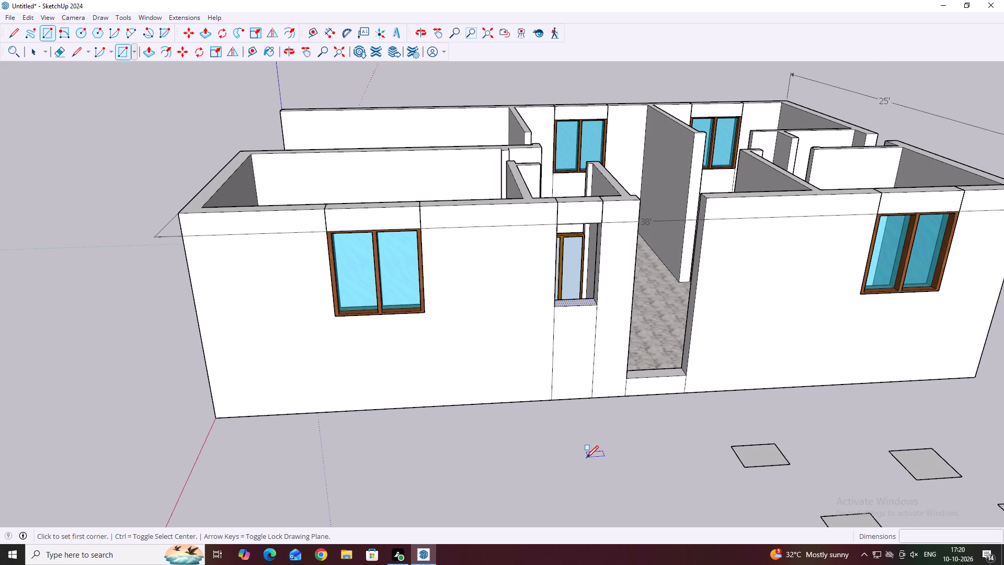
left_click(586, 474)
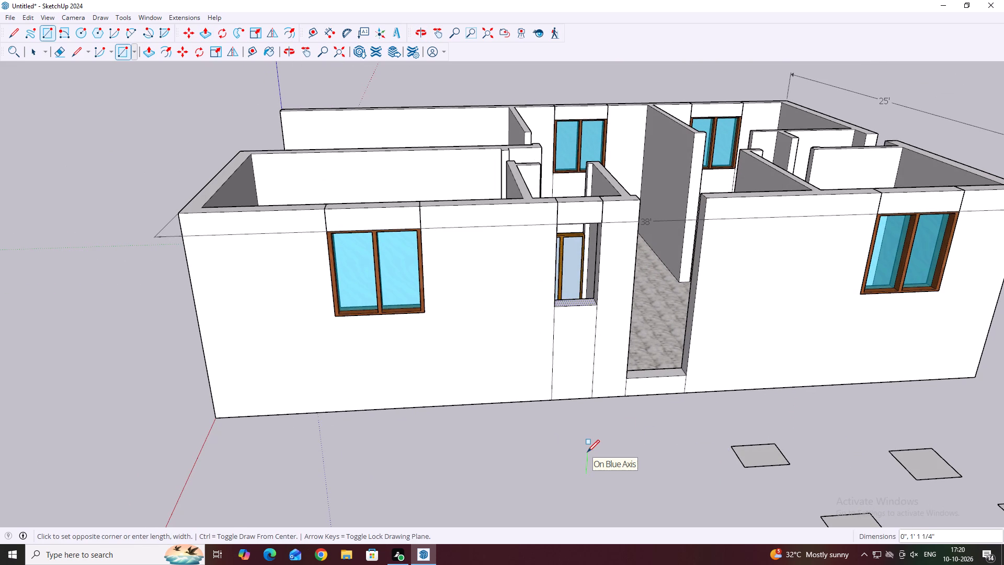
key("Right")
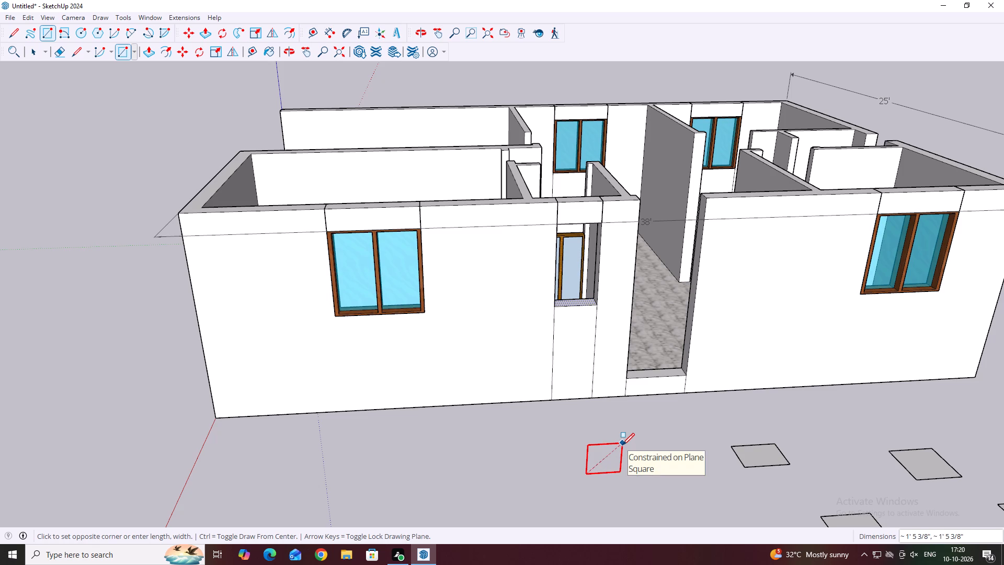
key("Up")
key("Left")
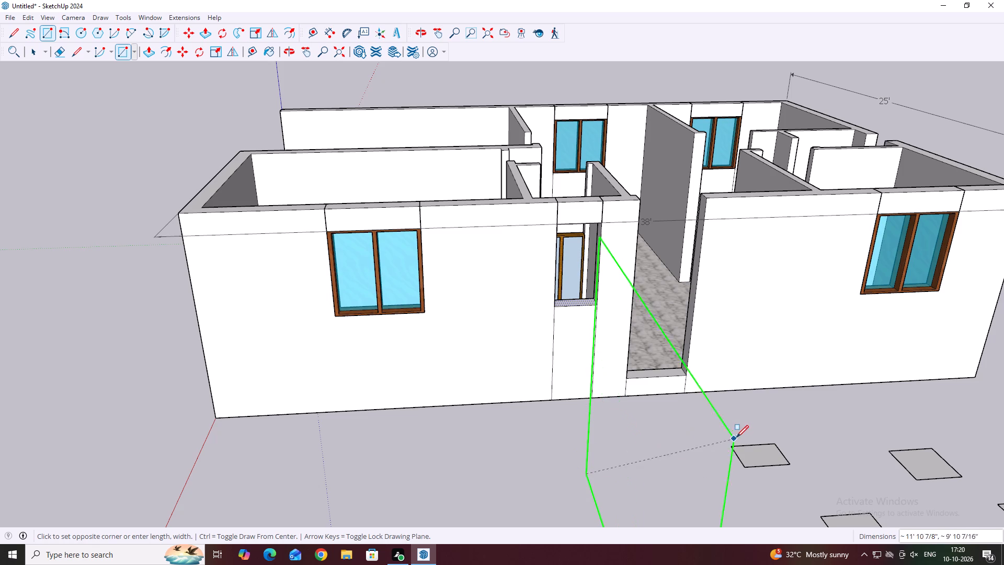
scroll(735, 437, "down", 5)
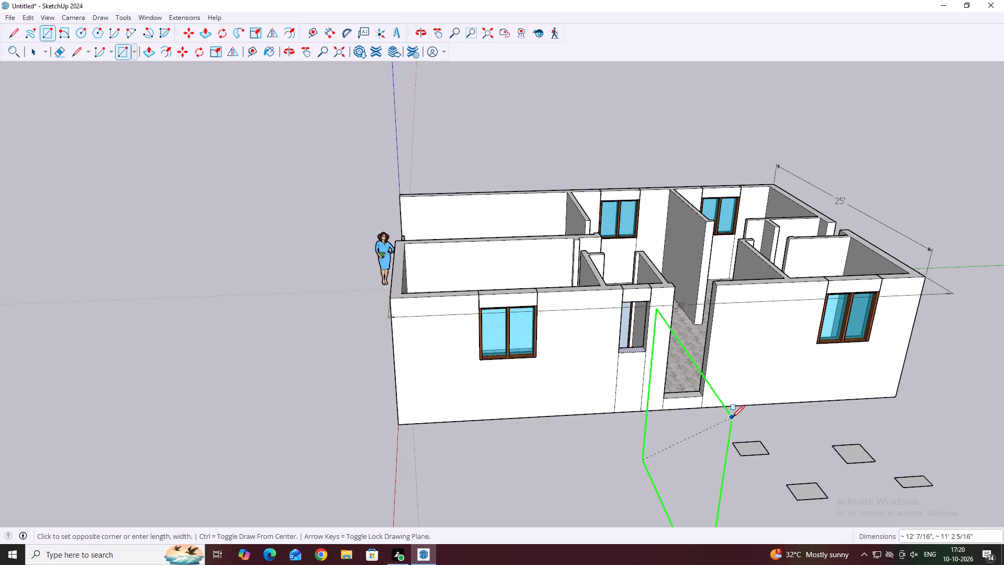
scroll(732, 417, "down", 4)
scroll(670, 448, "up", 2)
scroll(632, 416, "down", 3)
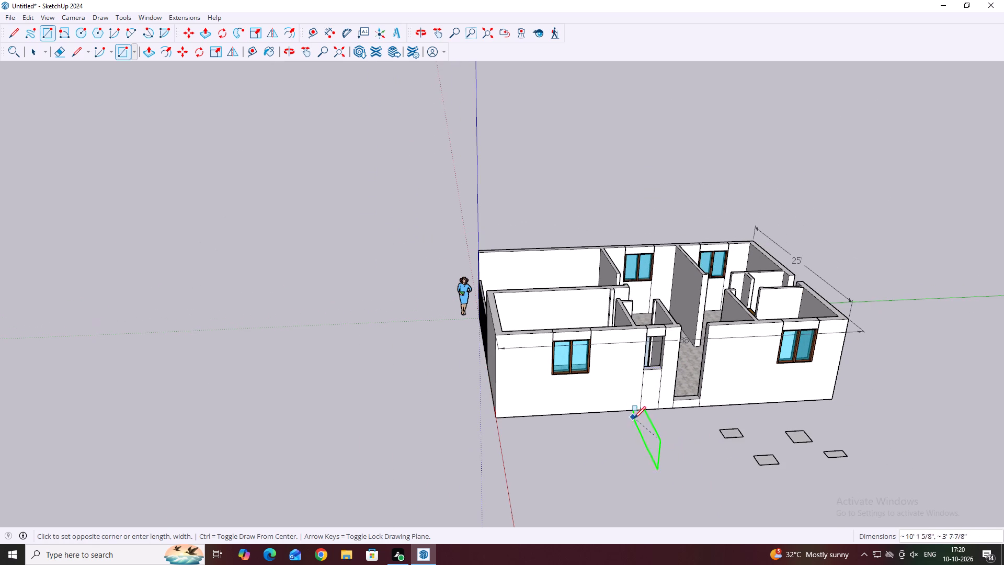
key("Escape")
Draw a vertical rectangle 2' wide and 1'6" high, parallel to the 38' wall, on the ground outside the narrow opening.
middle_click_drag(575, 402, 681, 405)
middle_click_drag(555, 424, 629, 430)
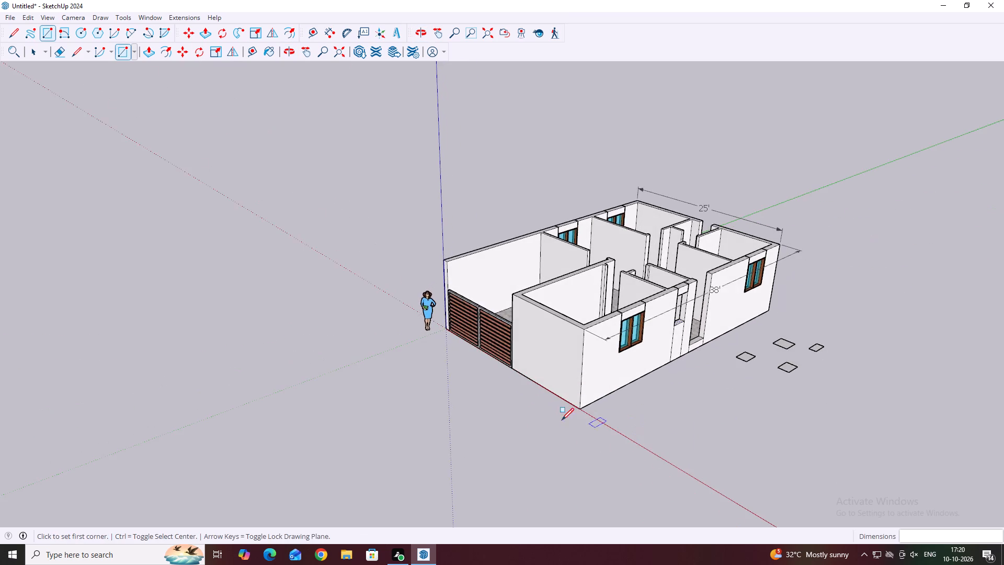
scroll(578, 421, "up", 6)
middle_click_drag(592, 420, 653, 437)
scroll(652, 430, "up", 4)
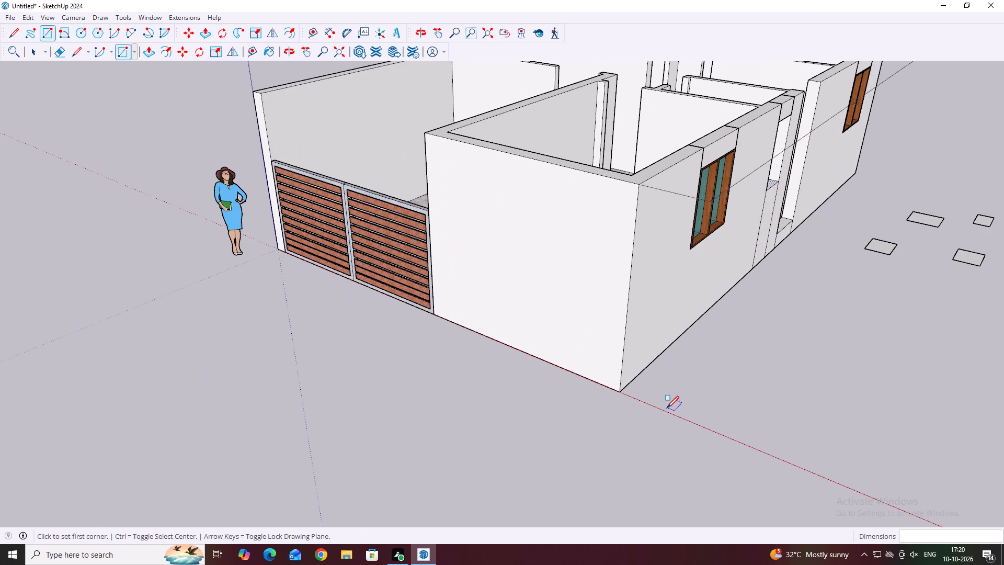
middle_click_drag(731, 397, 648, 398)
middle_click_drag(748, 401, 736, 400)
scroll(747, 401, "down", 2)
middle_click_drag(816, 403, 696, 382)
scroll(736, 386, "up", 2)
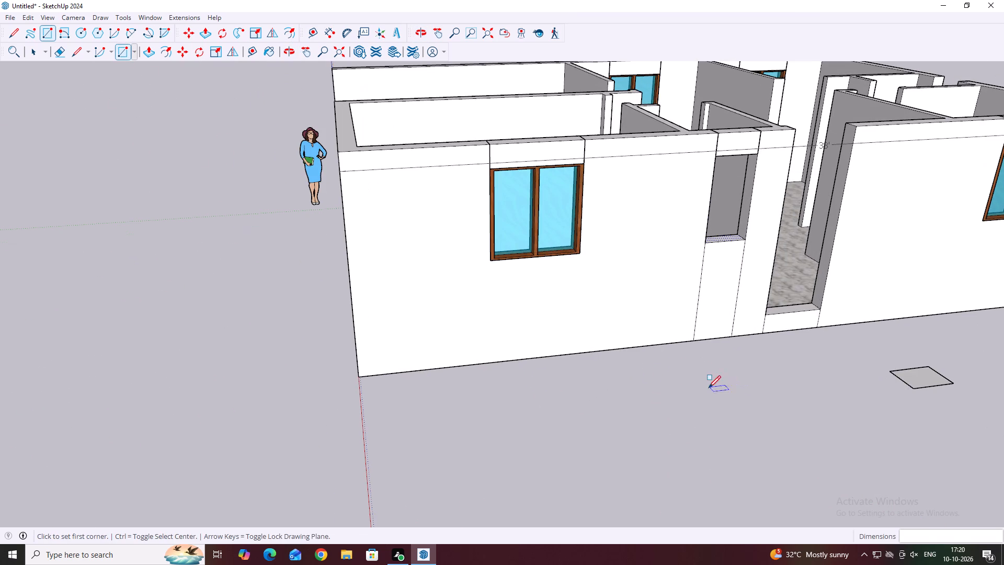
left_click(704, 406)
key("Up")
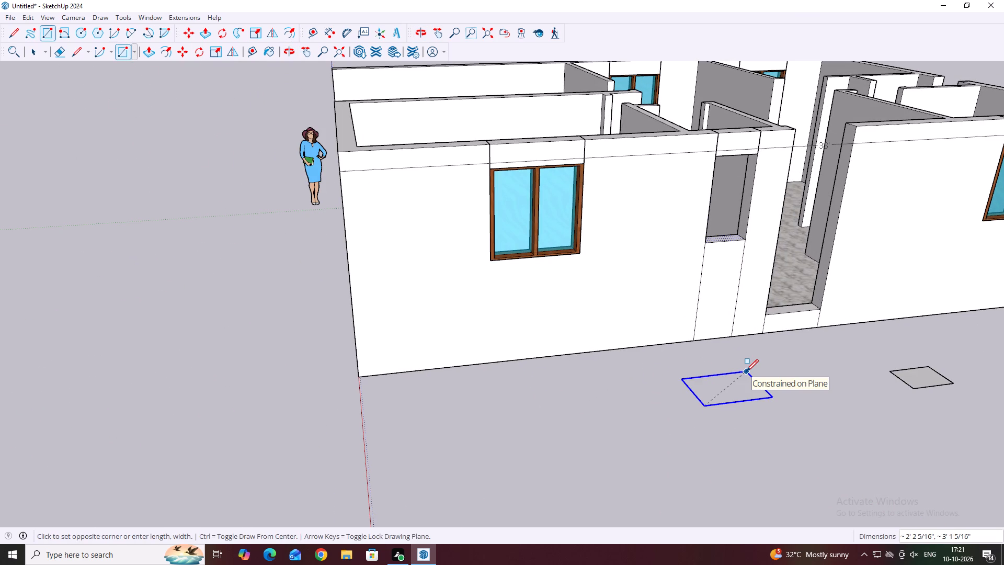
key("Right")
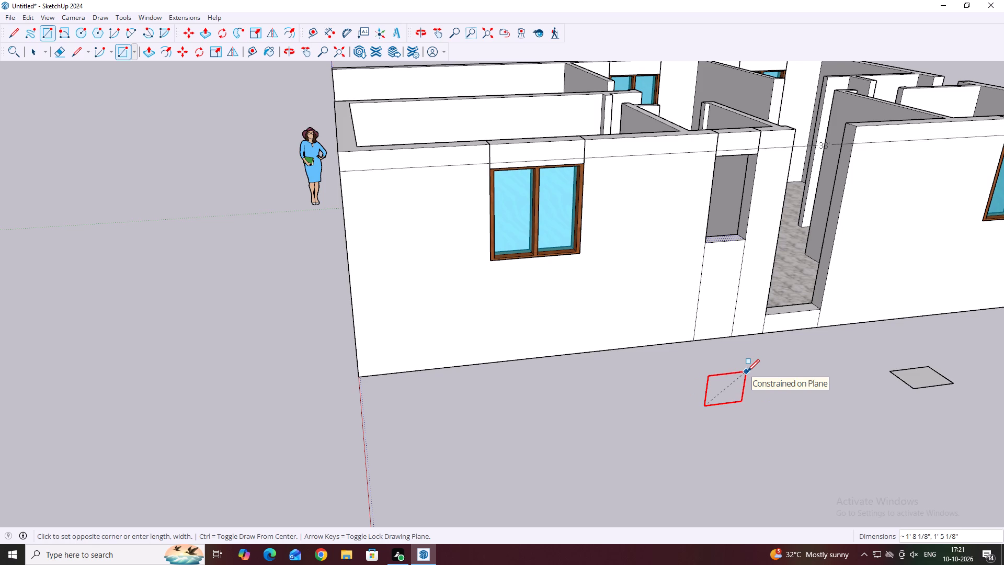
scroll(757, 368, "up", 5)
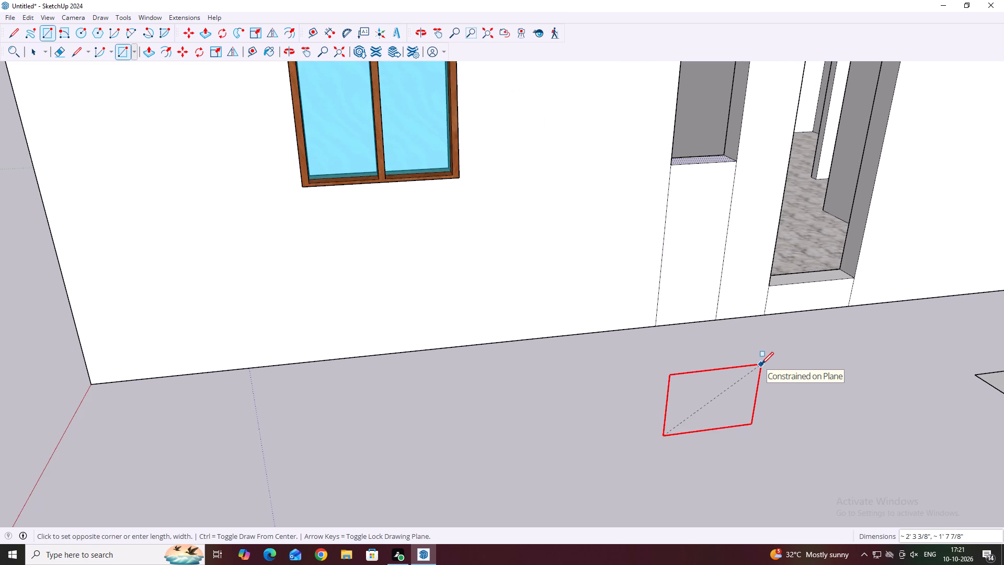
type("2'")
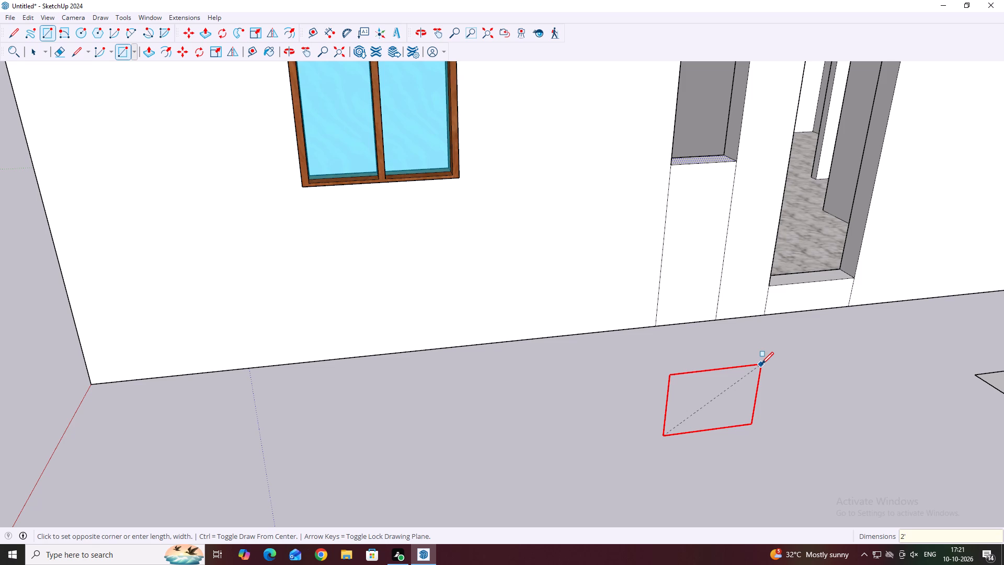
key("comma")
key("1")
key("period")
key("BackSpace")
type("'6")
key("shift+quotedbl")
key("Return")
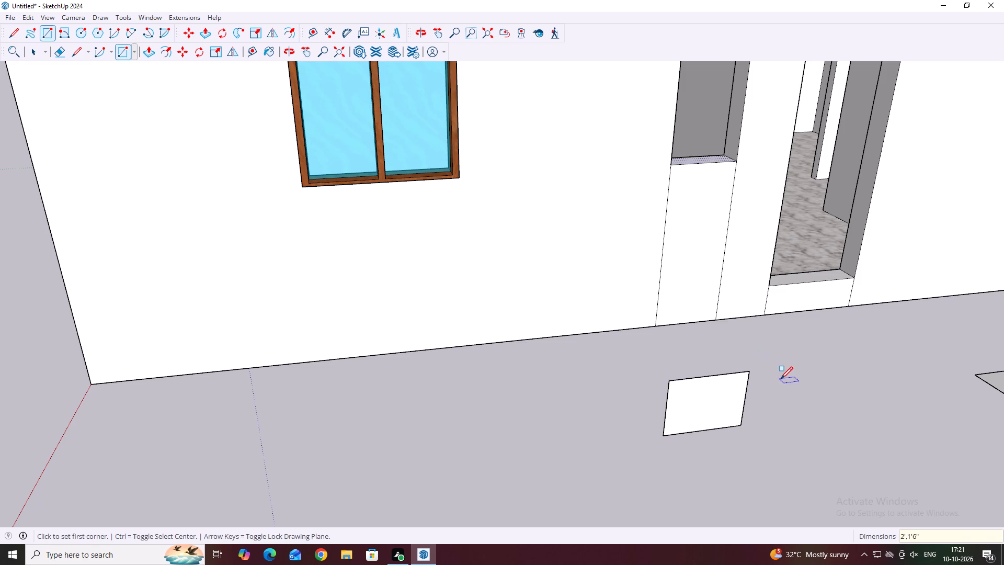
Make the 2' by 1'6" rectangle outside the narrow opening into a component and open it for editing.
key("space")
left_click(783, 380)
scroll(688, 395, "up", 3)
left_click(726, 408)
middle_click_drag(760, 436, 738, 404)
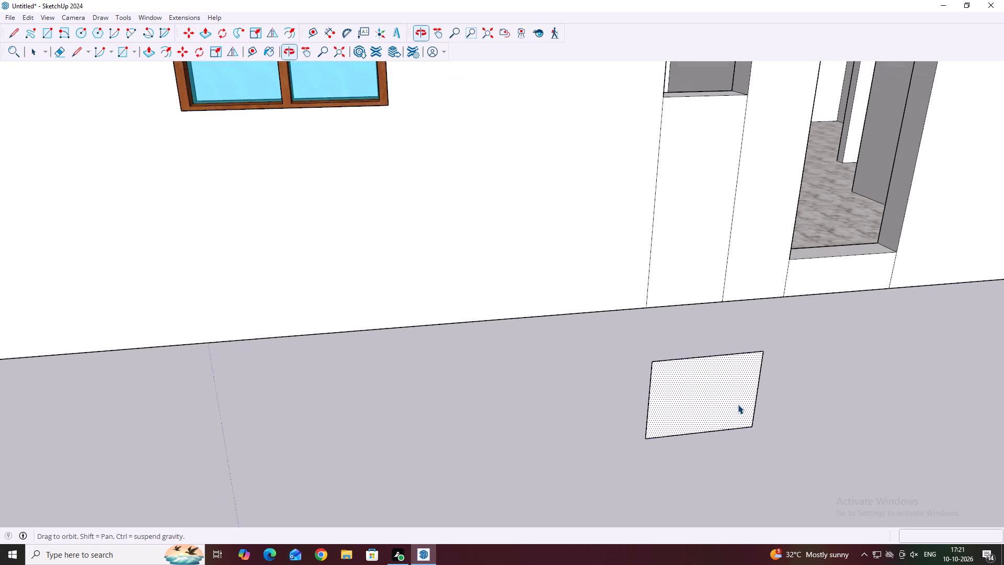
middle_click_drag(738, 404, 746, 418)
scroll(726, 395, "up", 2)
left_click(712, 398)
left_click(712, 398)
right_click(712, 398)
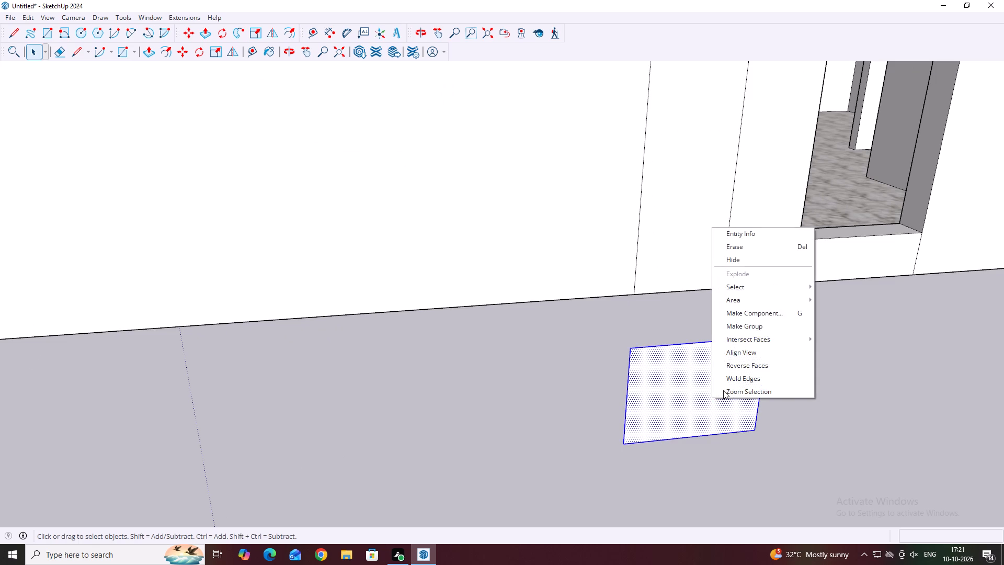
left_click(773, 309)
left_click(511, 409)
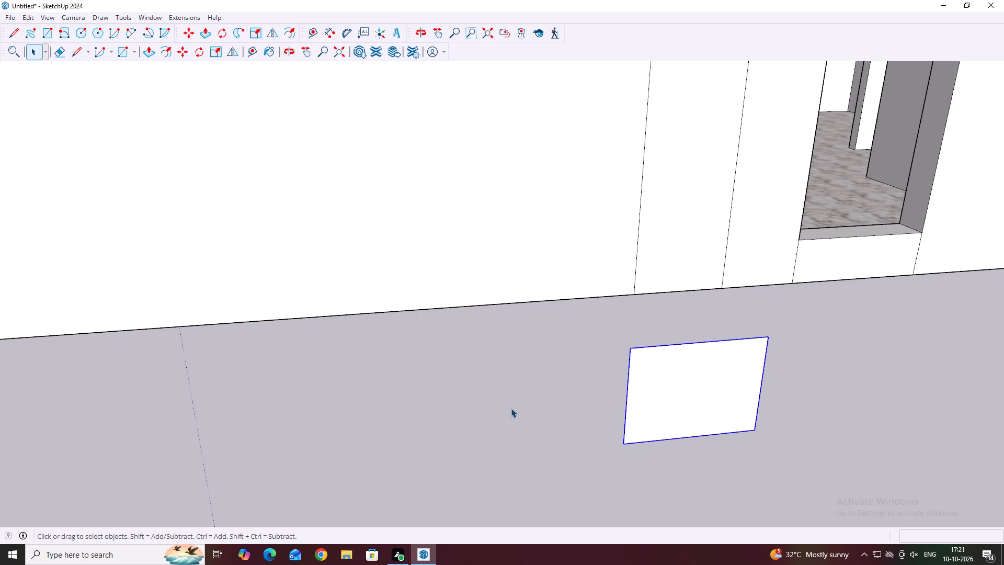
left_click(681, 423)
double_click(681, 415)
left_click(687, 411)
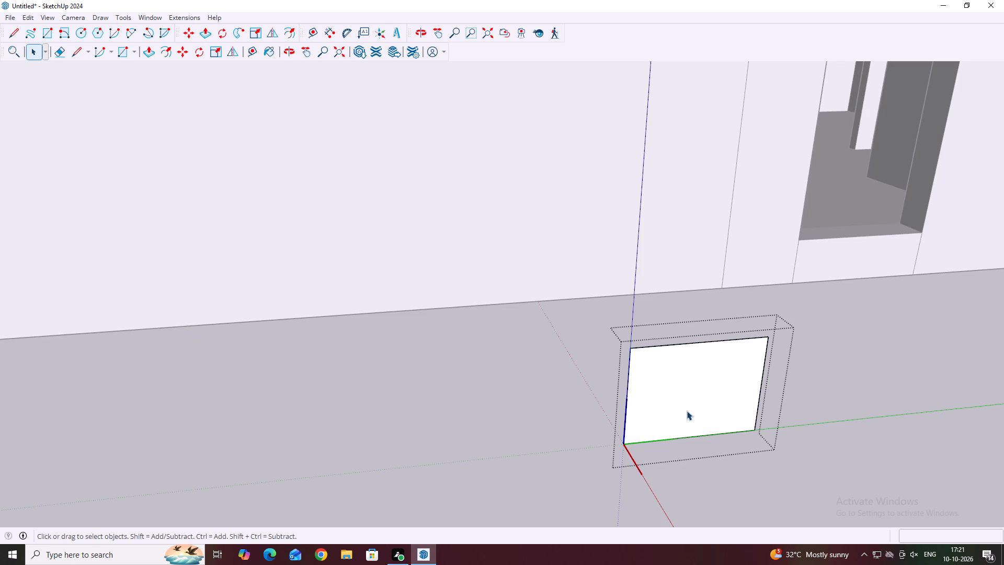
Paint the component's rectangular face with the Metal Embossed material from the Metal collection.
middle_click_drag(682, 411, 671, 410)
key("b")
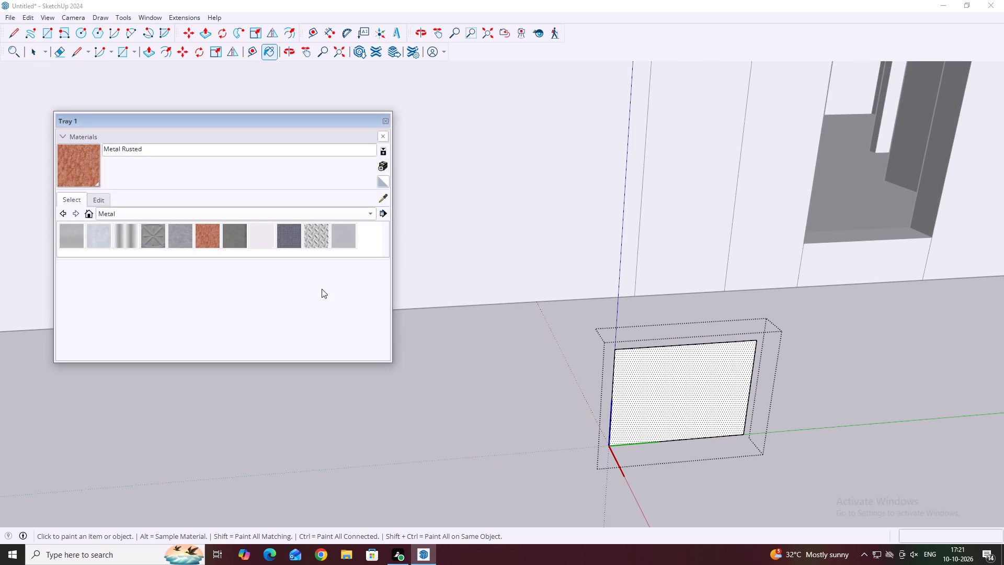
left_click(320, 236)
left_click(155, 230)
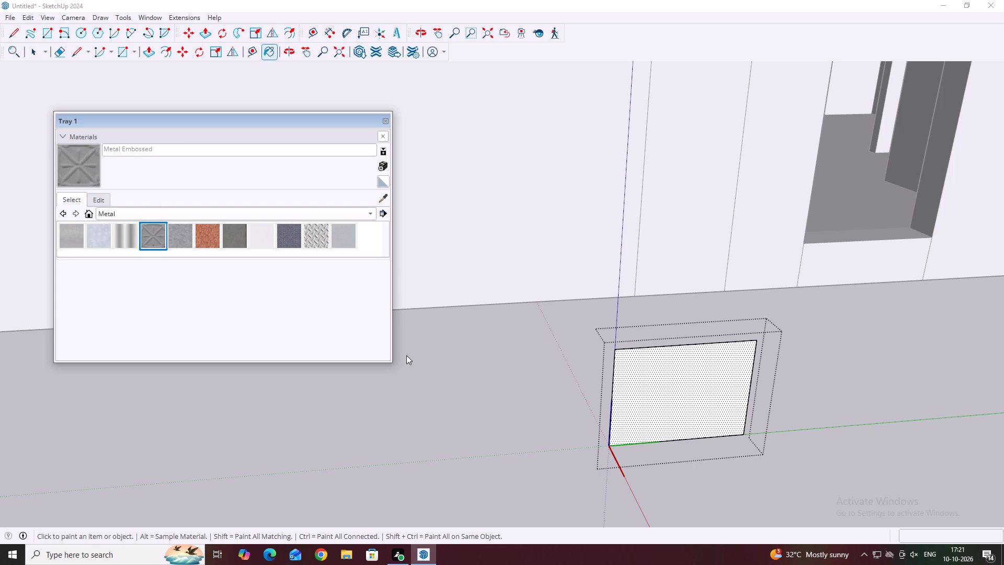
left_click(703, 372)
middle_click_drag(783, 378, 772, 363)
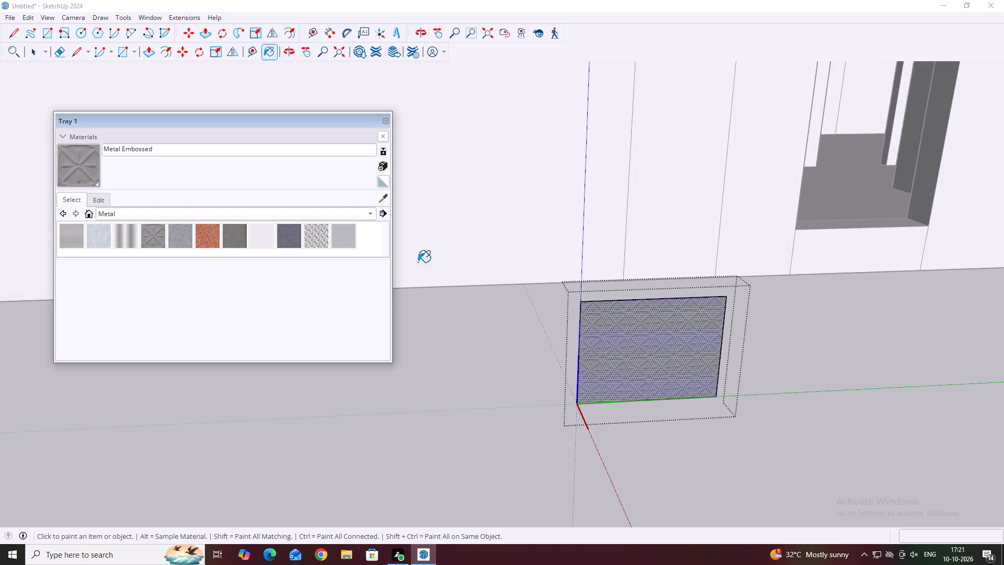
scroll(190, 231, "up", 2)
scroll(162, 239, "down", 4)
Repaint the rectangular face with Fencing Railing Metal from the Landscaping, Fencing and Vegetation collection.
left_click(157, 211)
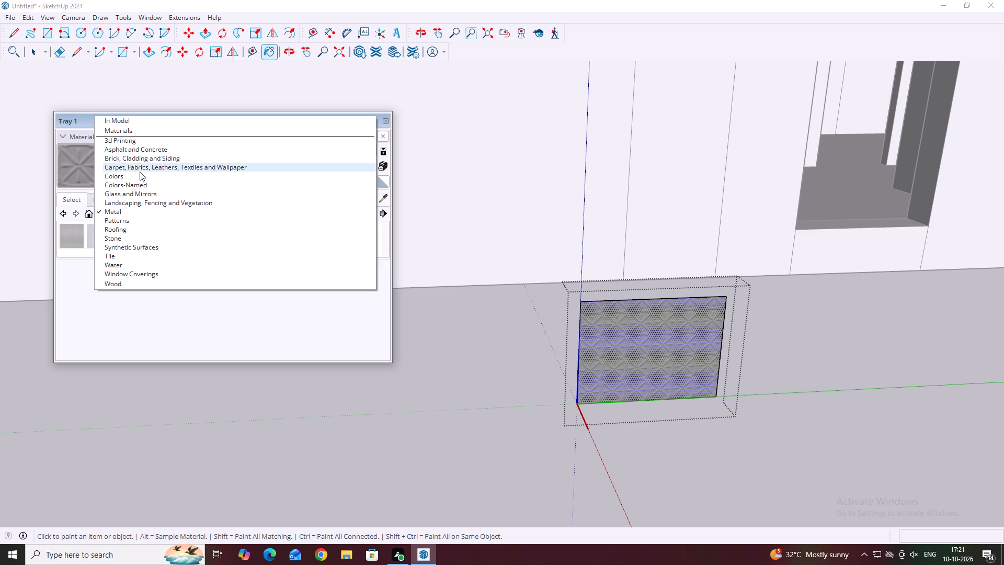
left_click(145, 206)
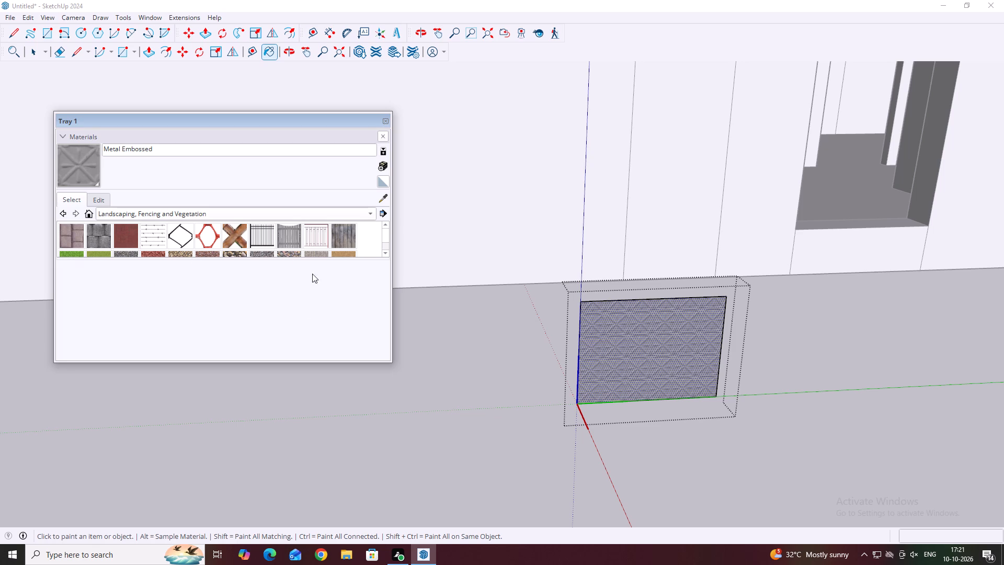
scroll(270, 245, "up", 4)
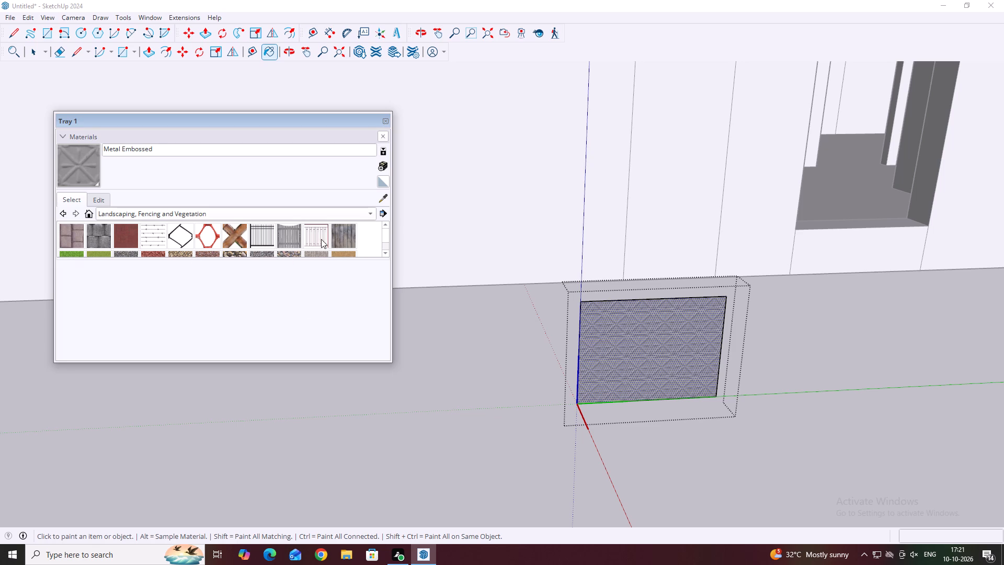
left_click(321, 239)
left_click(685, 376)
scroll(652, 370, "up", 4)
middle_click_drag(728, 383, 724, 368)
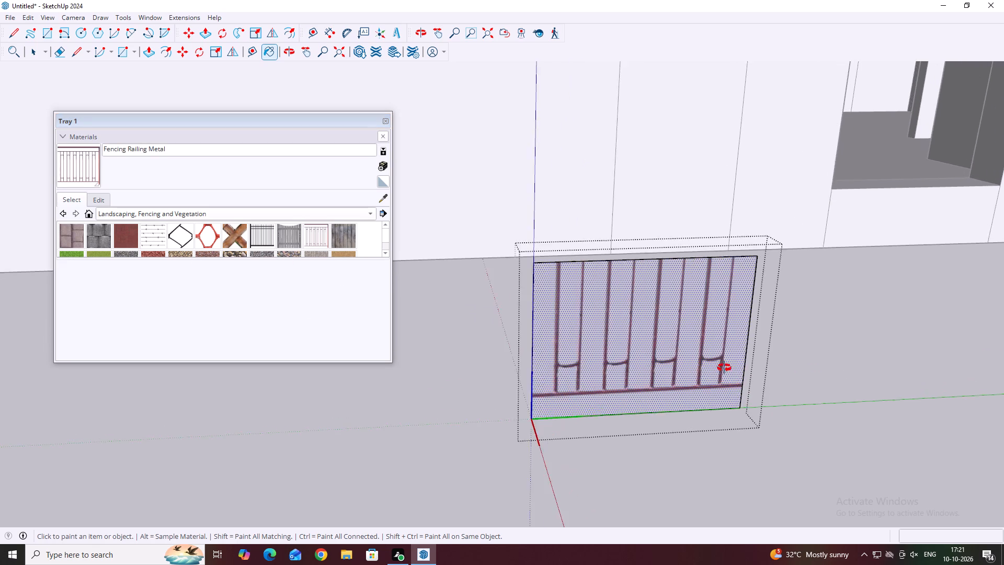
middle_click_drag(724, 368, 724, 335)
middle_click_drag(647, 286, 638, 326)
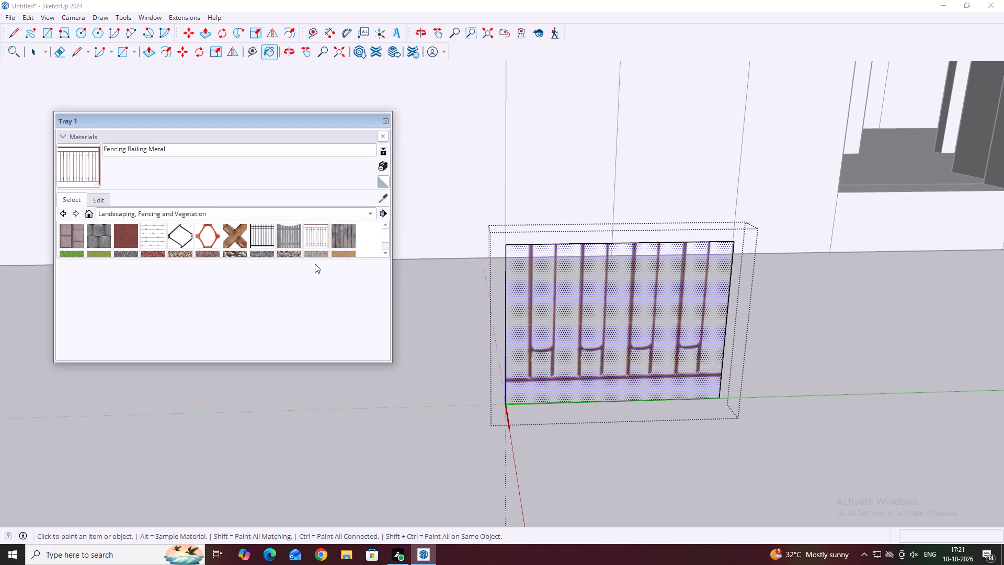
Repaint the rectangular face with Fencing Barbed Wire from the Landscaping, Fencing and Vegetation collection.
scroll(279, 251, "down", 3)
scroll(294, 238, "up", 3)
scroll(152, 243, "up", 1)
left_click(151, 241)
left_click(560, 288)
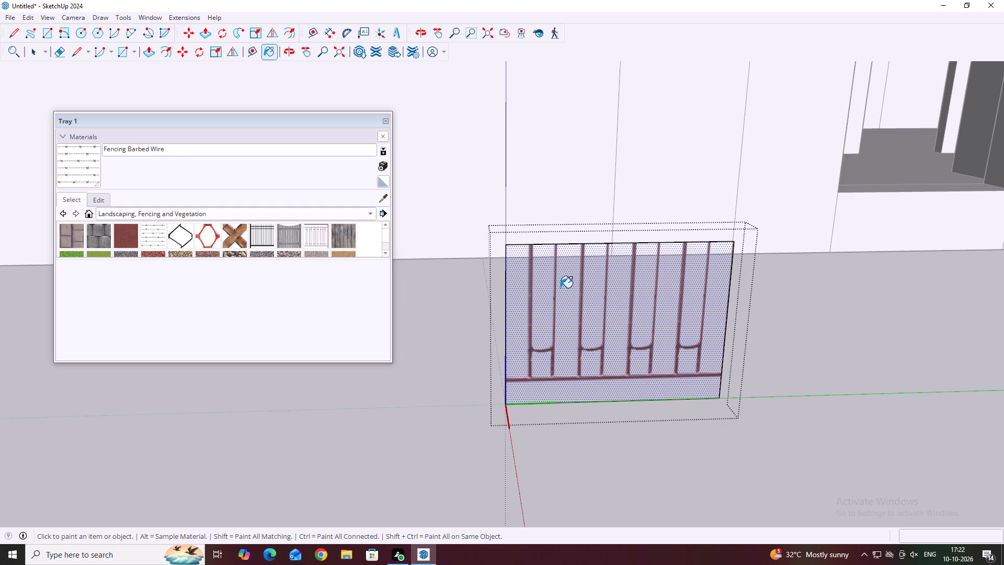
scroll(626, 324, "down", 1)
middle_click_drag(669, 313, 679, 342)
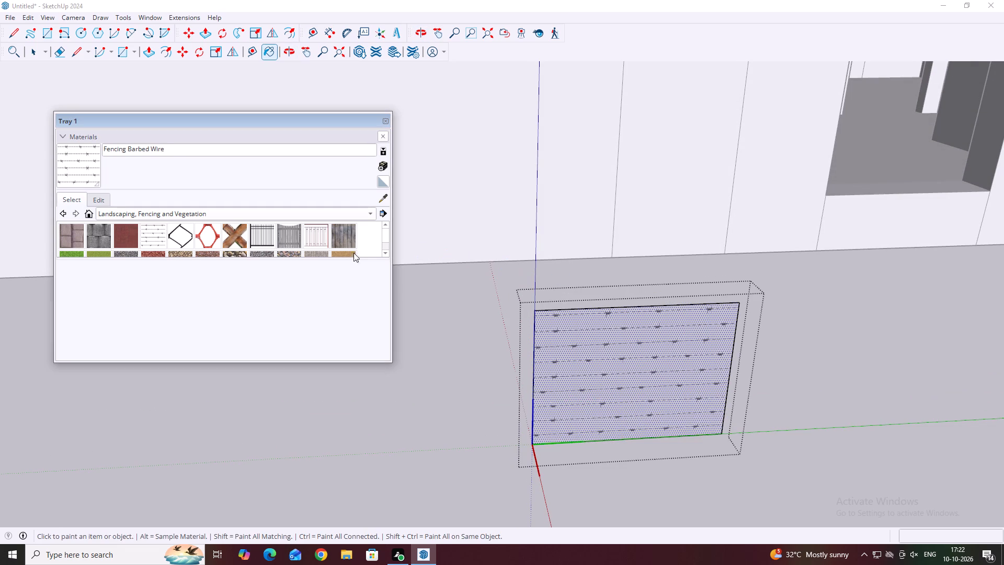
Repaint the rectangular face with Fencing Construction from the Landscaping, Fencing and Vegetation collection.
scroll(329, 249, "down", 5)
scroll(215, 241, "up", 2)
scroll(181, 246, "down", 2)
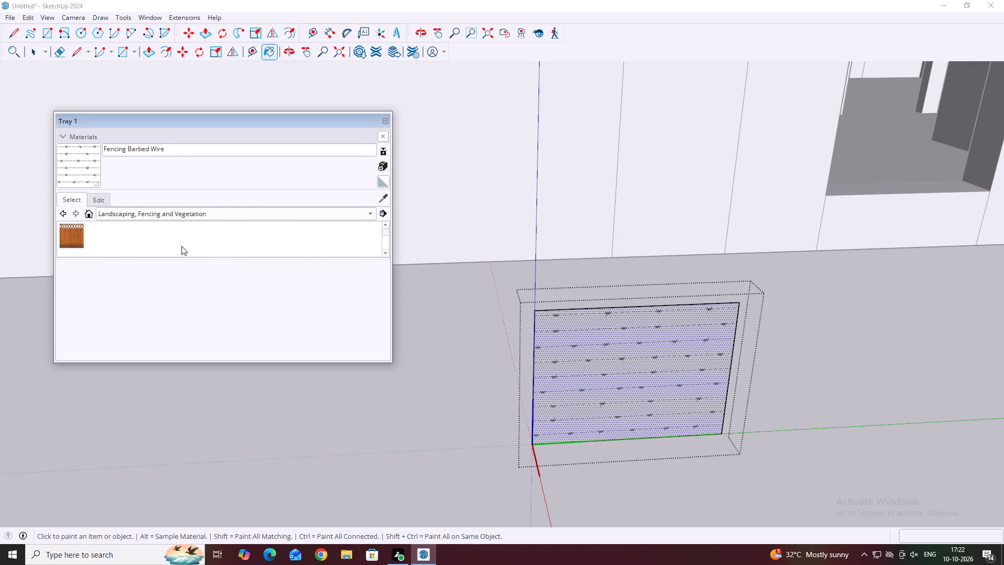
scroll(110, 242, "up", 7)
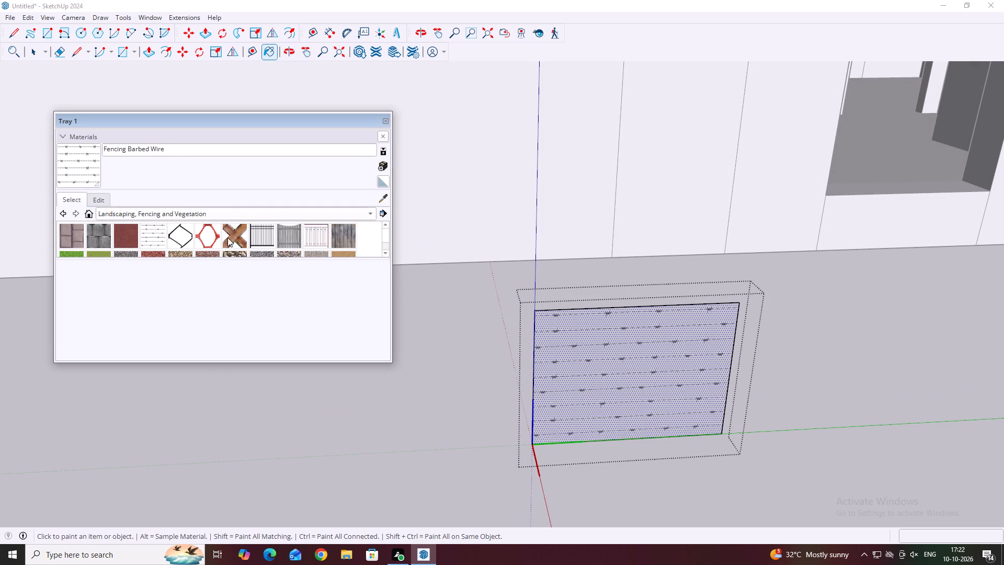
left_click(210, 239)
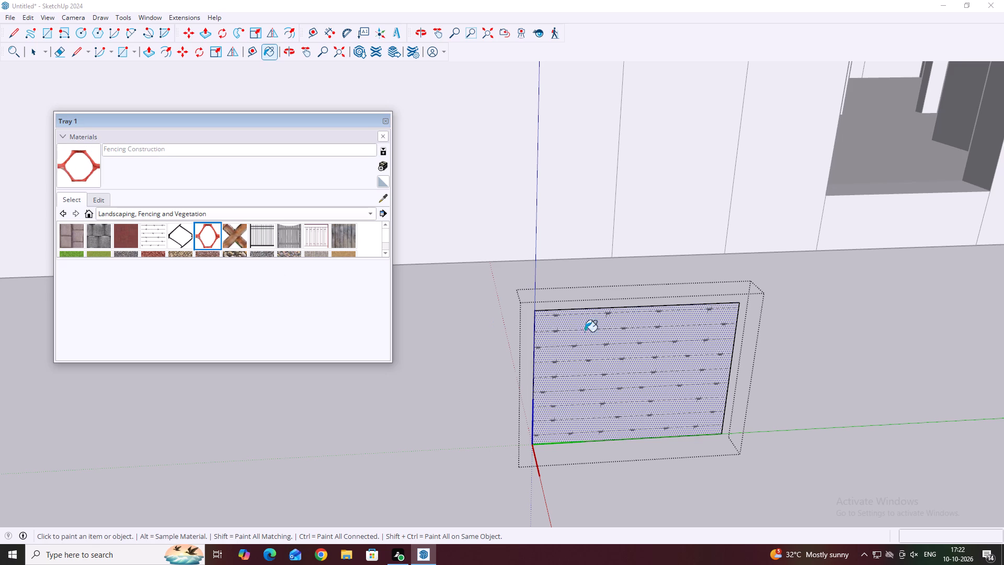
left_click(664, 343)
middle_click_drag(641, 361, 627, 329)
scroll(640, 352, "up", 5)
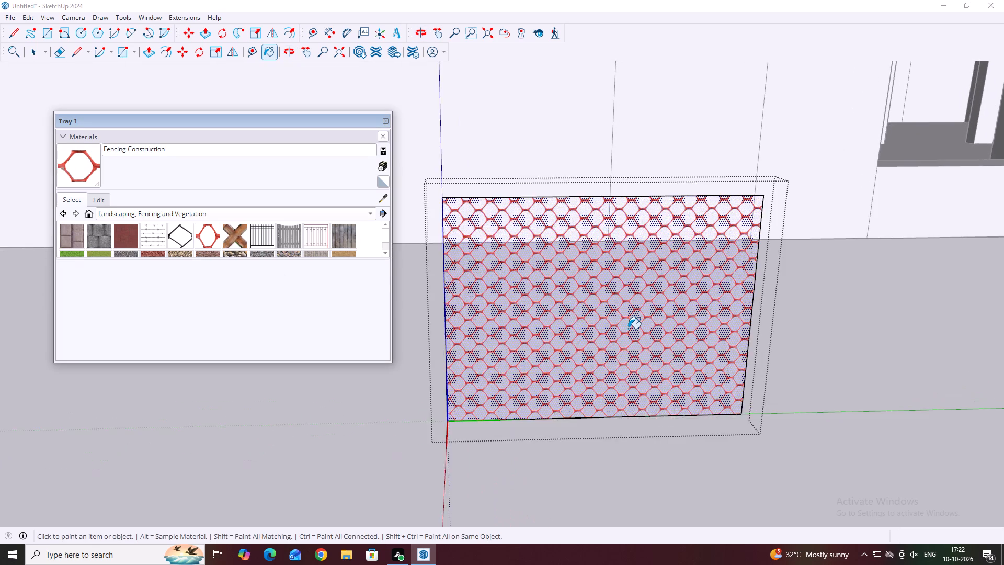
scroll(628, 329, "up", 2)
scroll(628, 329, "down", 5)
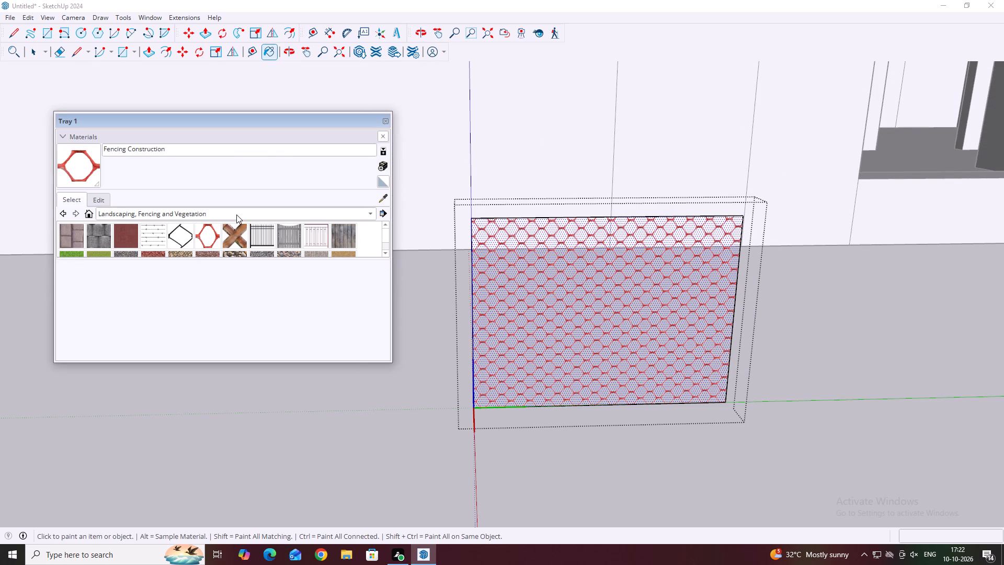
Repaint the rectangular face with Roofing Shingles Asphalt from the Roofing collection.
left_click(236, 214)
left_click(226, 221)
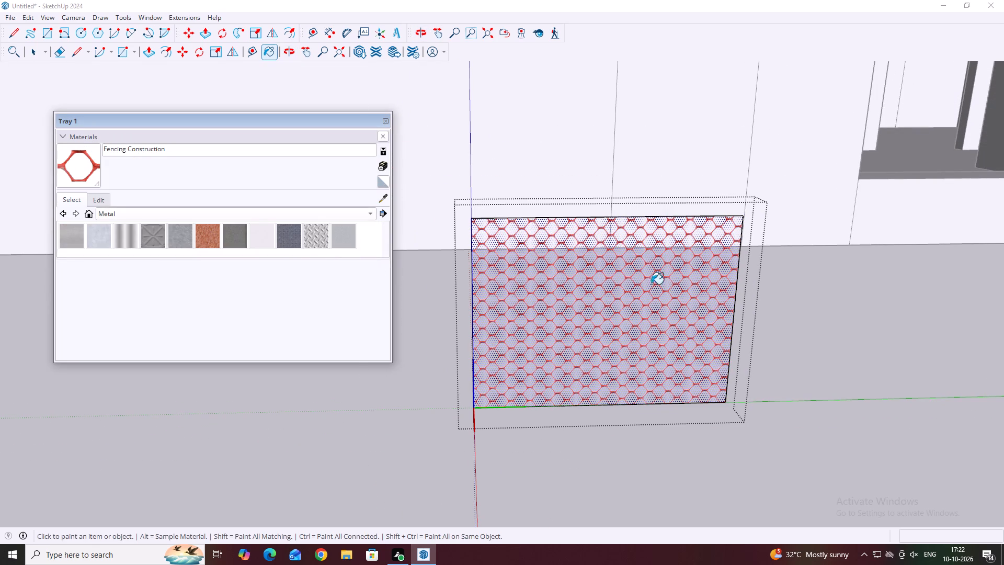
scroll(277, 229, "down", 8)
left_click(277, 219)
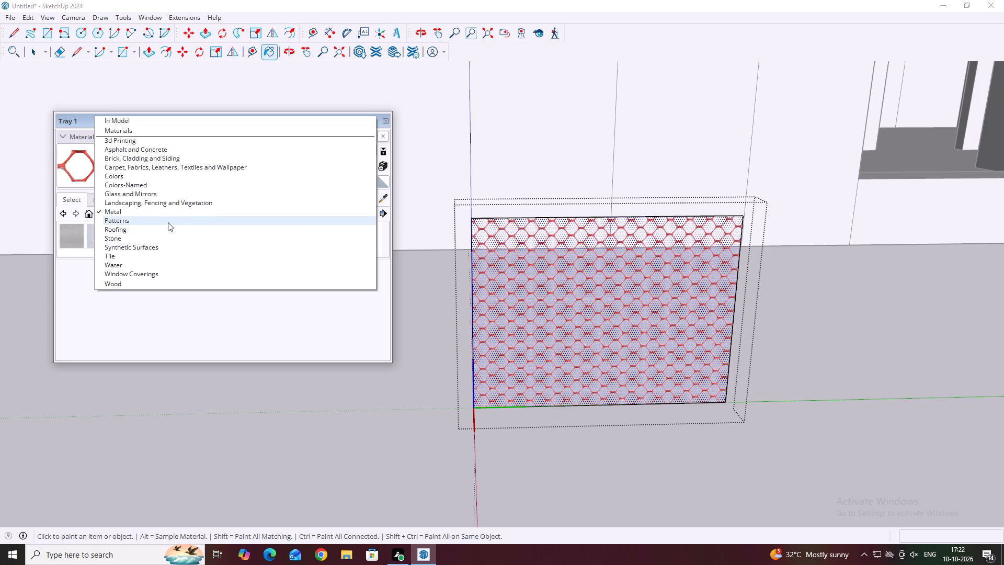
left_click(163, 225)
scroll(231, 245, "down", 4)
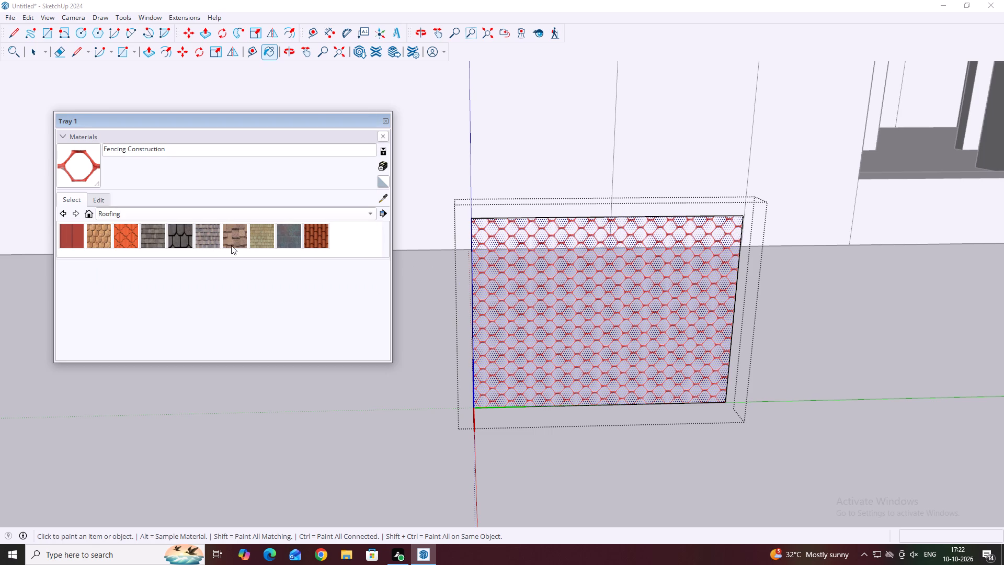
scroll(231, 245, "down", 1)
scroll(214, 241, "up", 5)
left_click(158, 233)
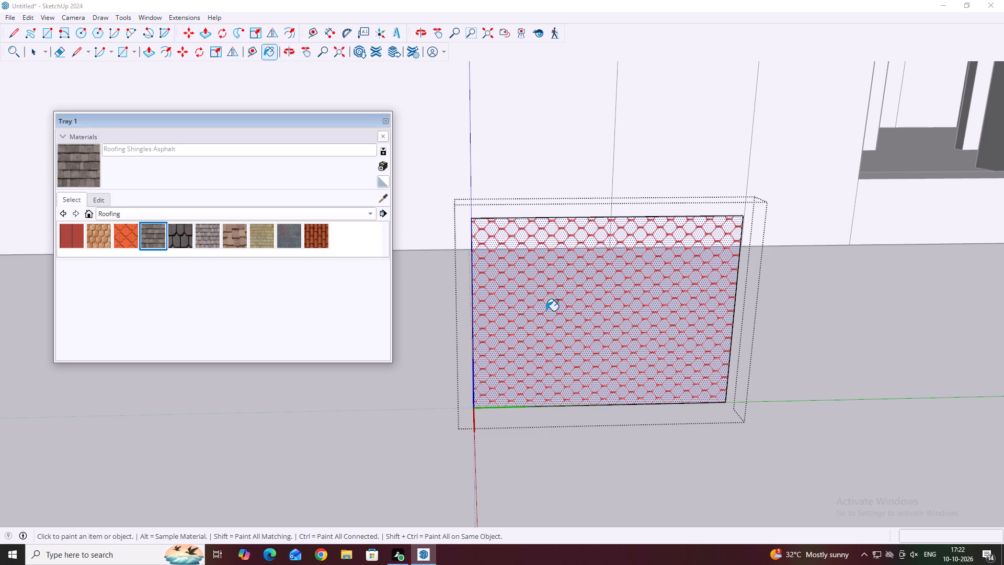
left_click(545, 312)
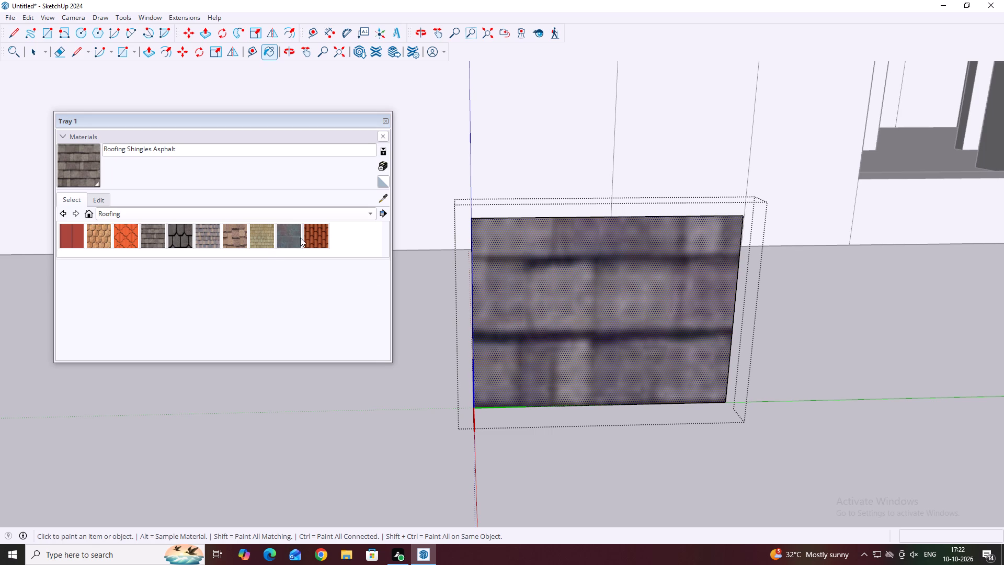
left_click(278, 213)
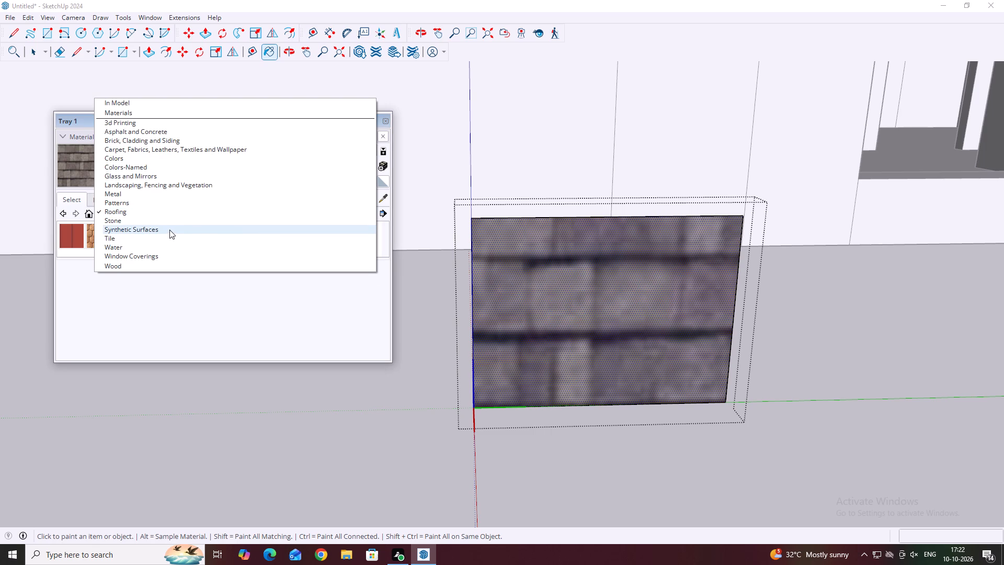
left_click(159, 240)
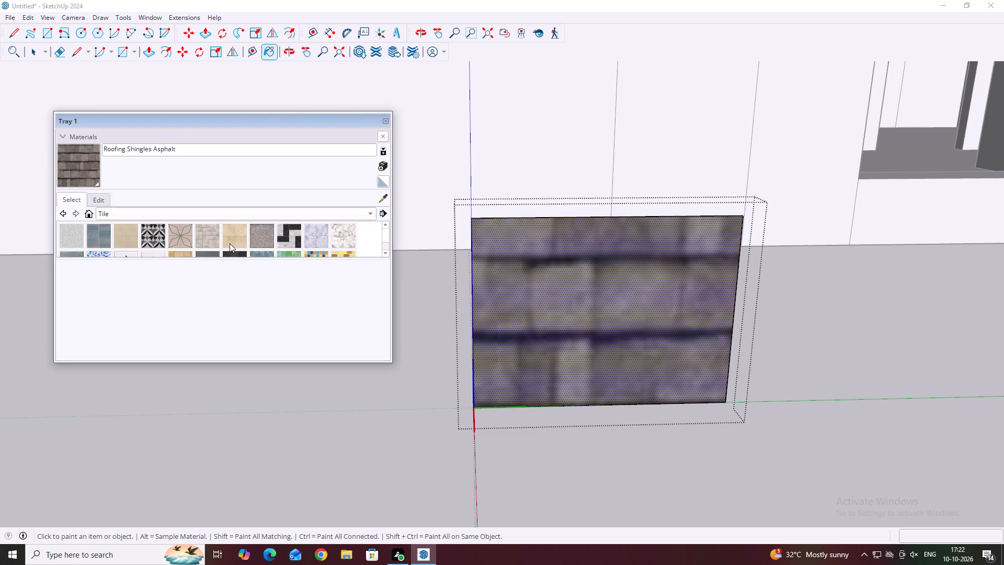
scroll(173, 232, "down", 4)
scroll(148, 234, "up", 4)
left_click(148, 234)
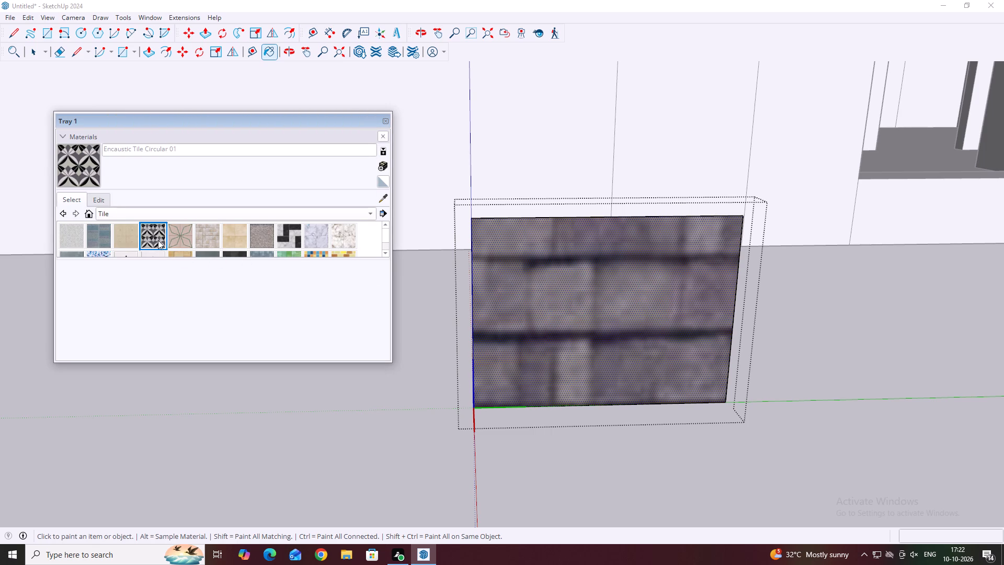
Paint the rectangular face with Blinds Vertical Stripe Gray from the Window Coverings collection and finish painting.
left_click(182, 214)
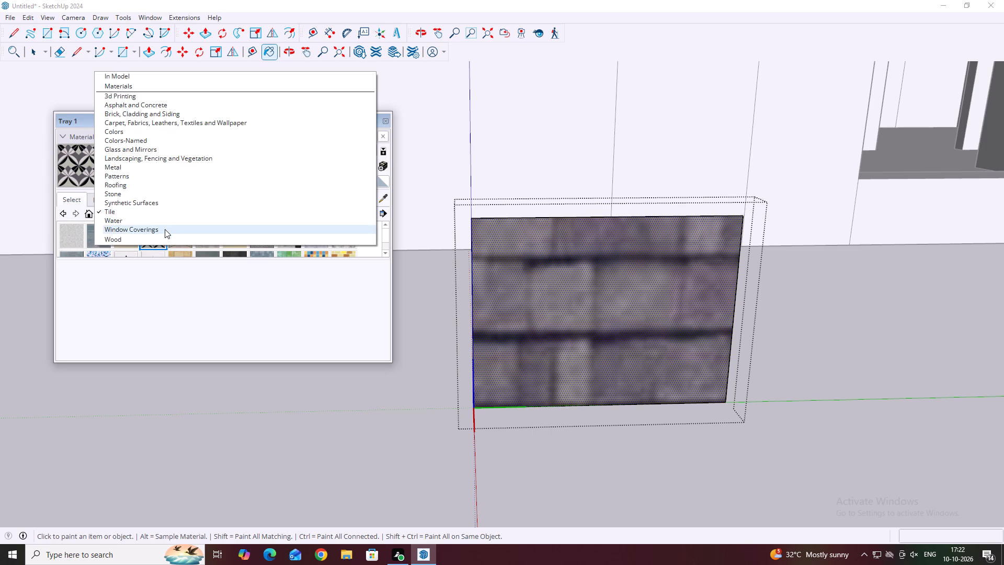
left_click(165, 229)
scroll(216, 249, "down", 4)
scroll(168, 240, "up", 1)
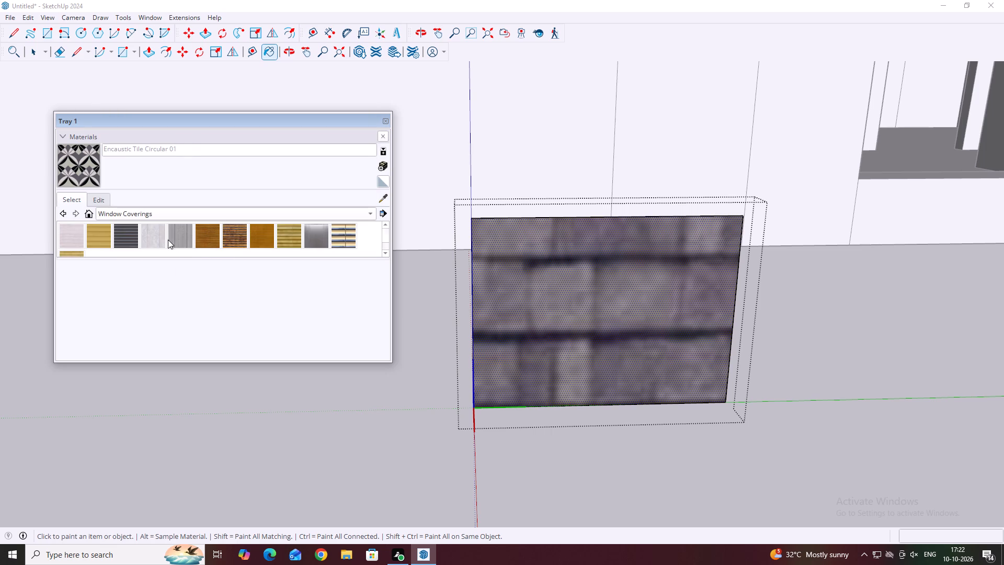
scroll(168, 240, "up", 2)
left_click(175, 239)
left_click(649, 335)
scroll(552, 328, "down", 3)
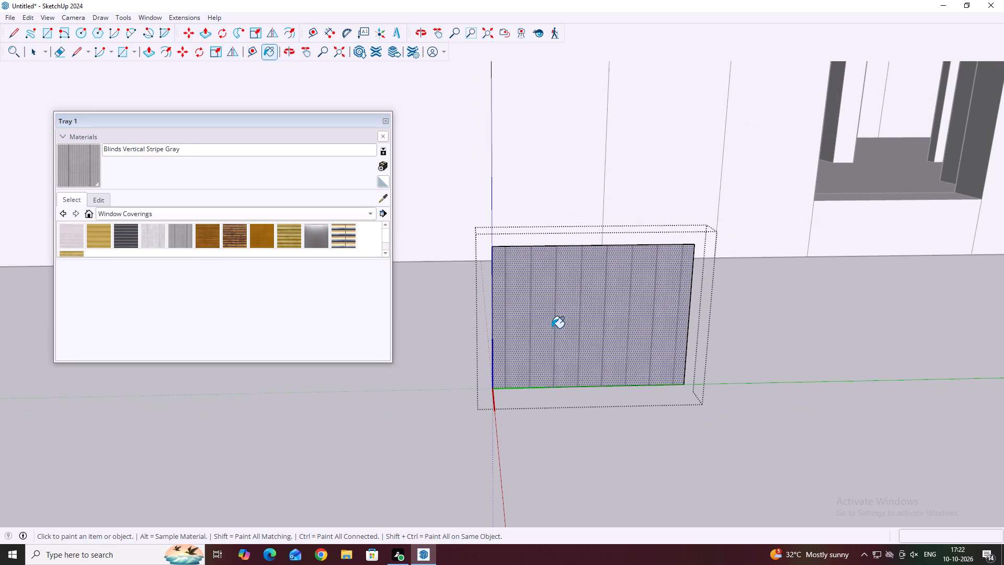
left_click(385, 123)
scroll(497, 302, "down", 2)
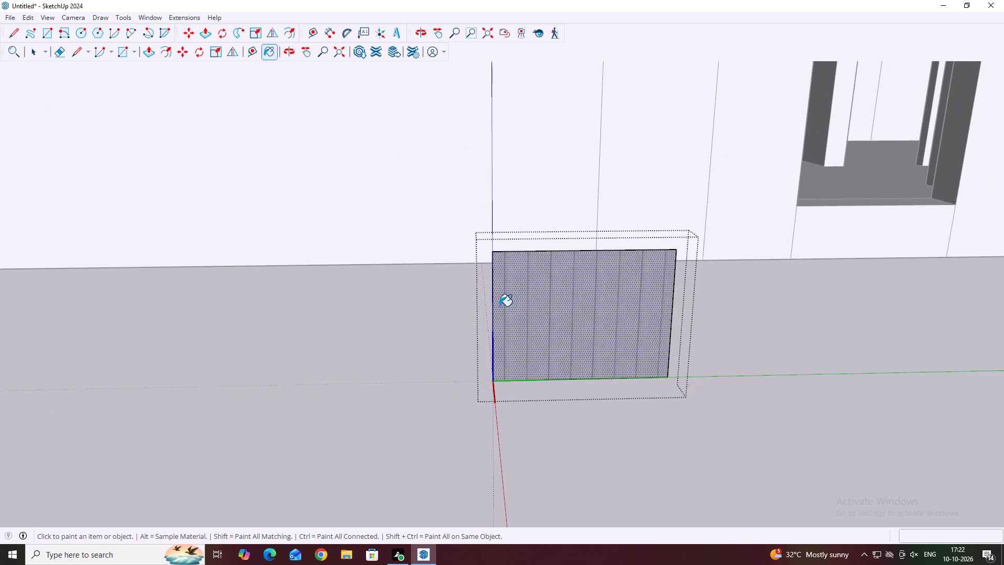
middle_click_drag(546, 343, 546, 367)
scroll(546, 368, "down", 4)
key("Escape")
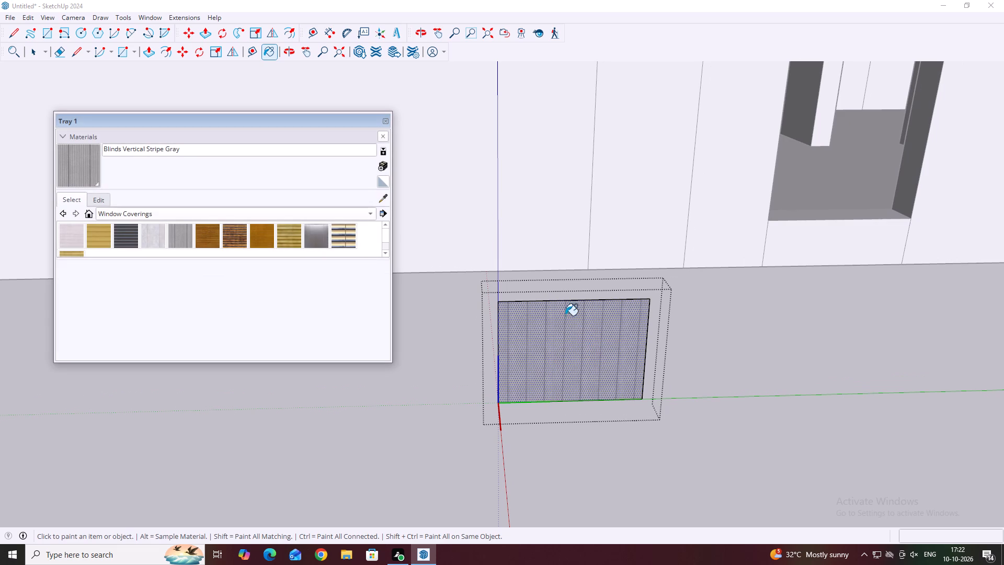
key("Escape")
key("space")
left_click(387, 121)
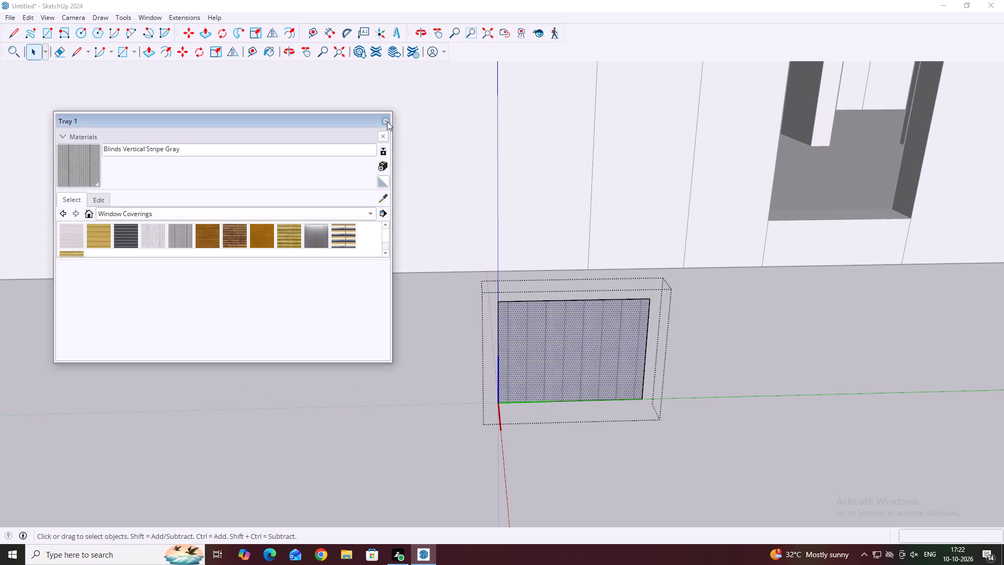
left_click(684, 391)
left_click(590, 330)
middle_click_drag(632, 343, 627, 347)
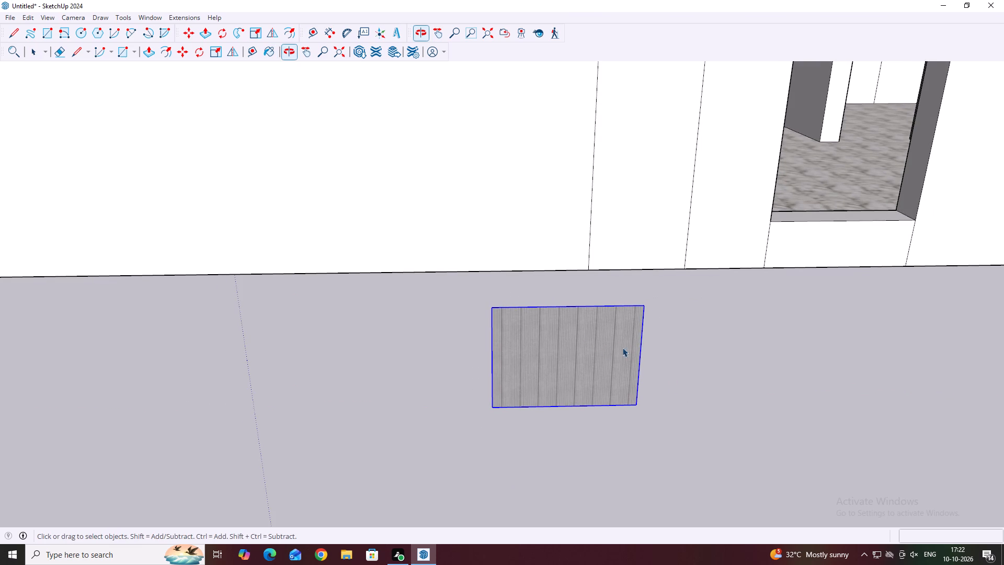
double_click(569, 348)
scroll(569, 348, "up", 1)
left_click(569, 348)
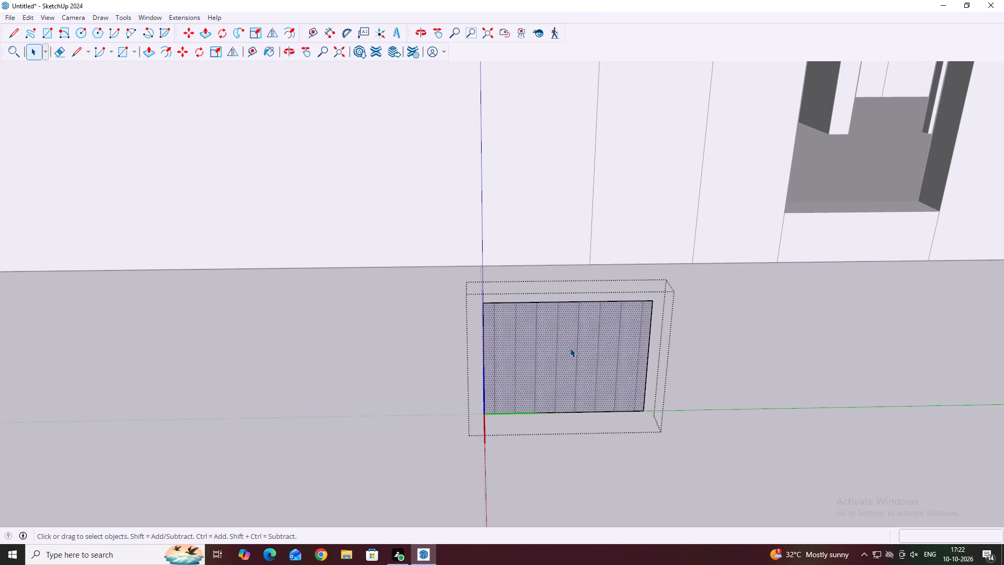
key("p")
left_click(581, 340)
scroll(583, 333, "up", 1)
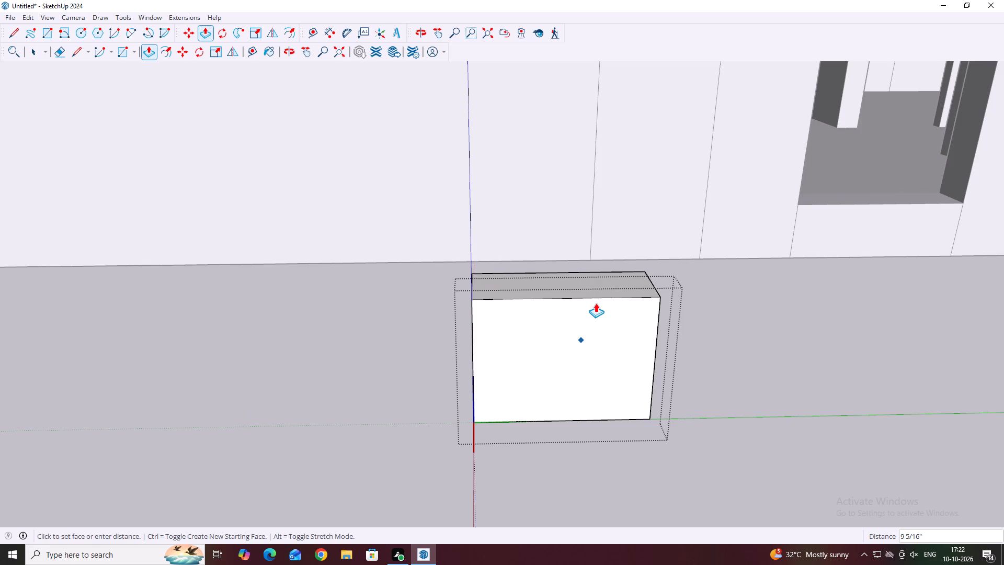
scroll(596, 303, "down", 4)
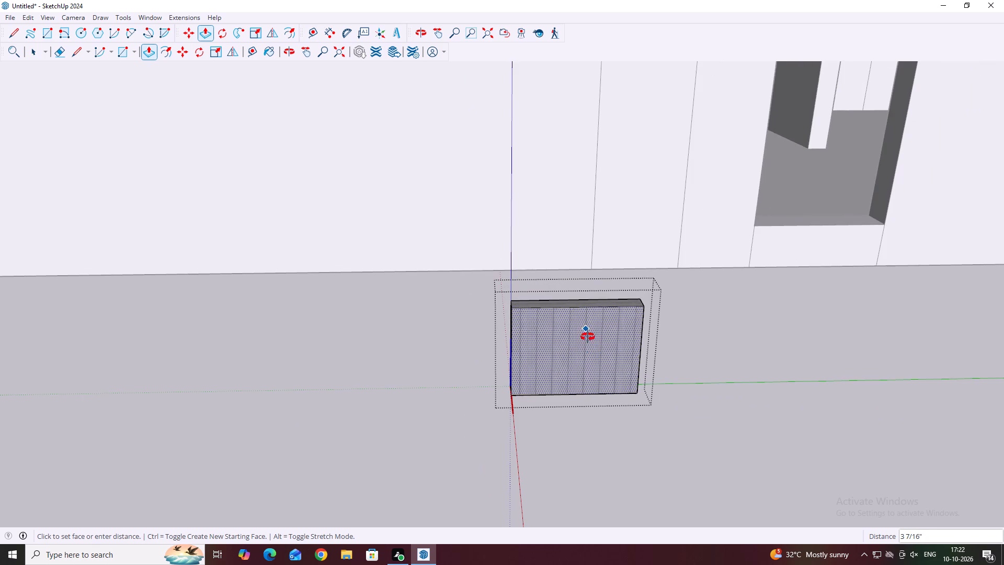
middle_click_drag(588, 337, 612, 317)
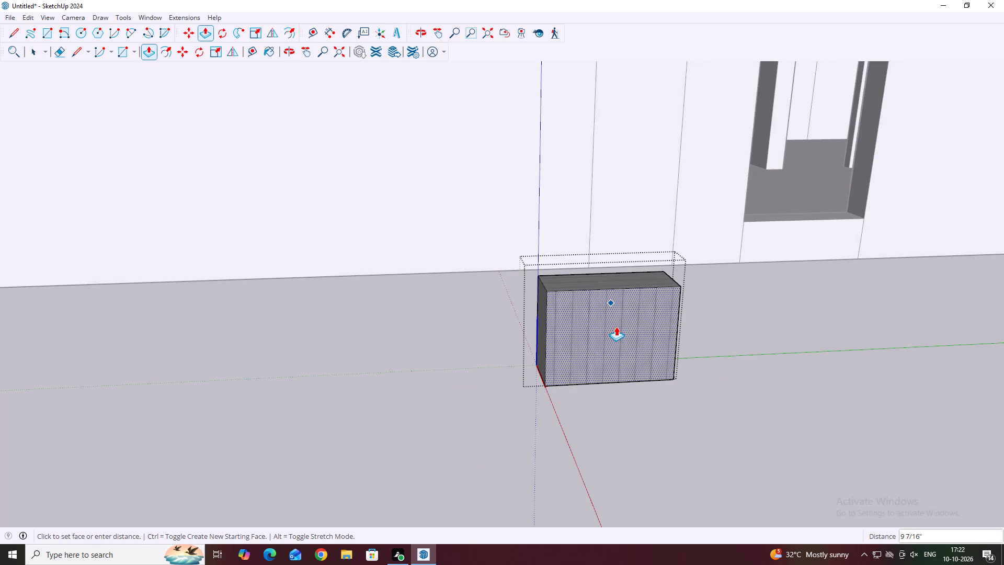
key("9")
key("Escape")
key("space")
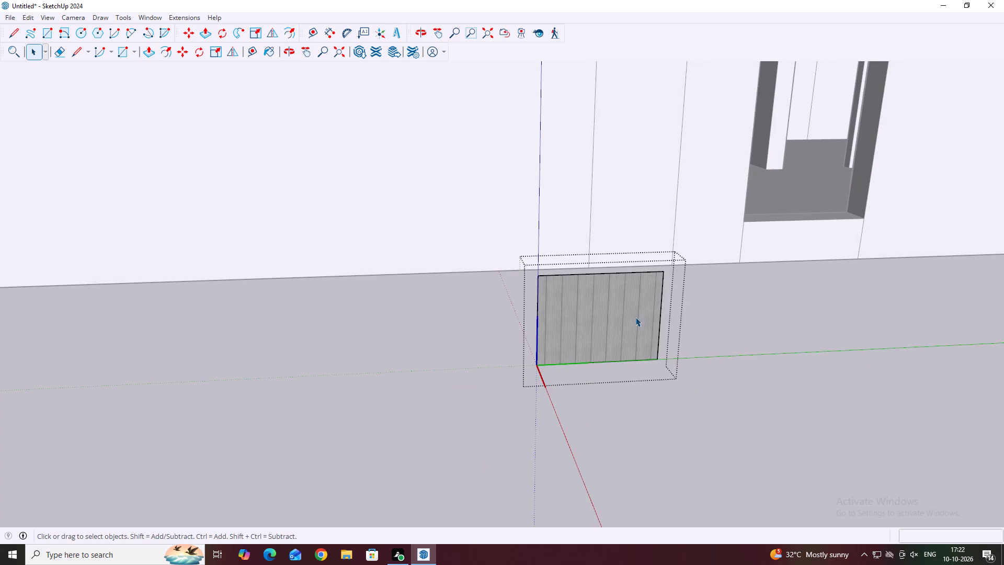
Offset the rectangular face's outline inward by 2" to form a border frame.
scroll(635, 317, "up", 2)
left_click(629, 311)
scroll(545, 307, "up", 3)
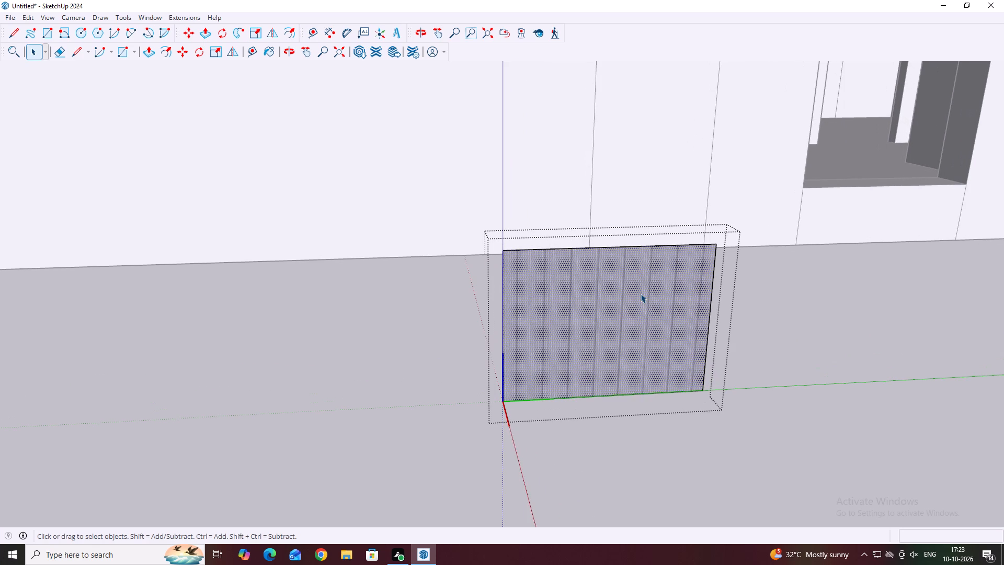
key("f")
left_click(620, 249)
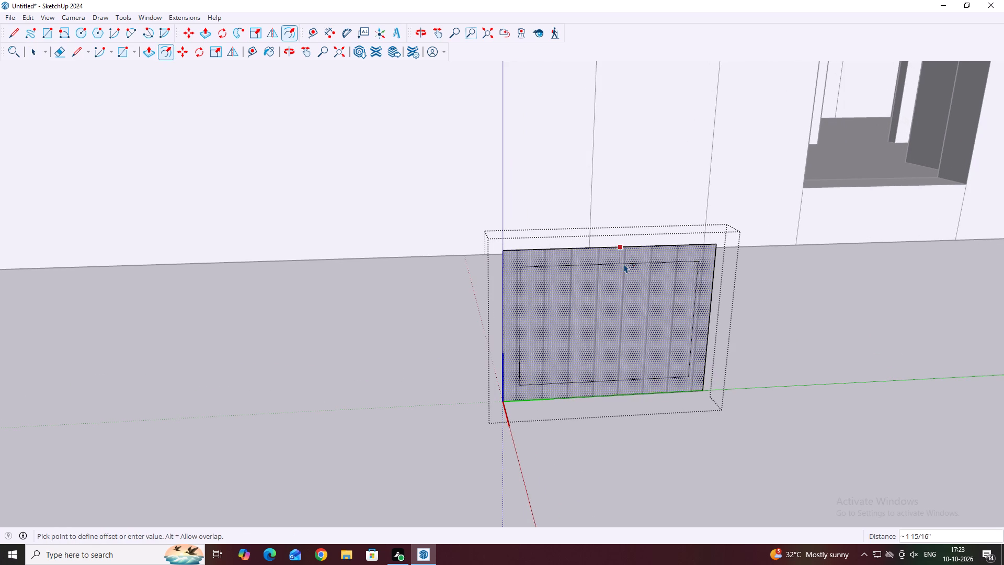
key("2")
key("Return")
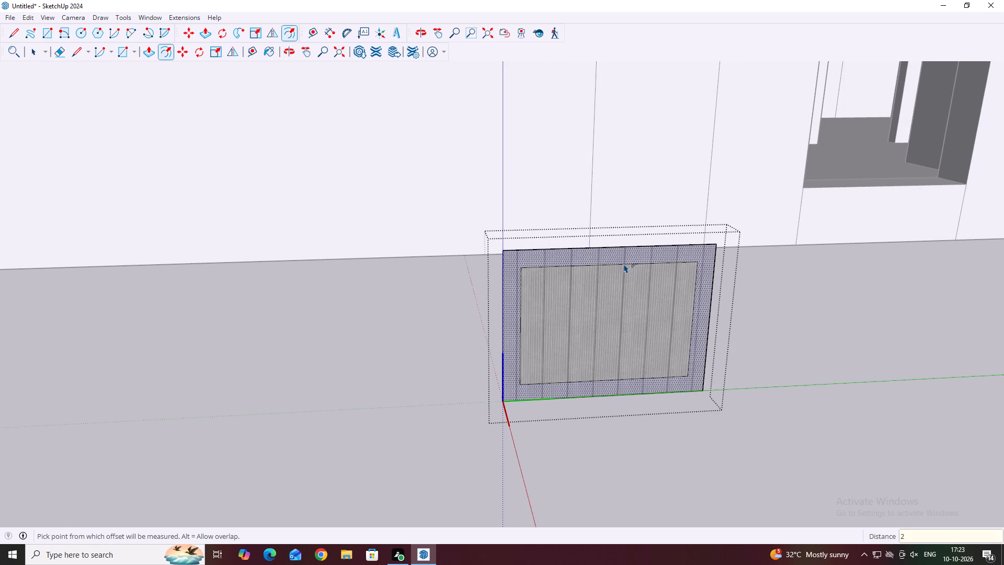
key("space")
Paint the border face with Blinds Vertical Pattern from the Window Coverings collection.
scroll(624, 264, "up", 3)
left_click(656, 266)
scroll(613, 251, "up", 3)
left_click(625, 251)
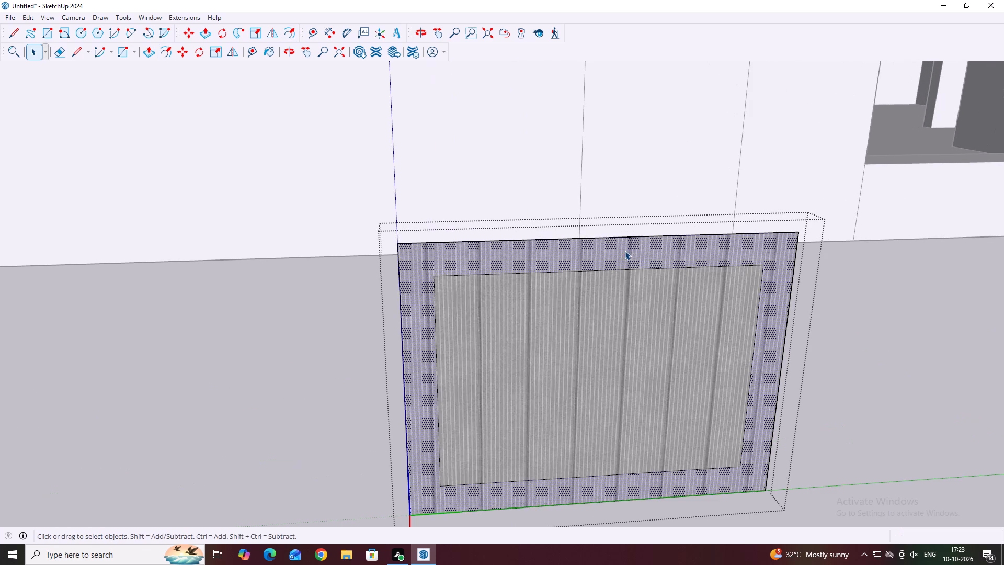
scroll(643, 265, "down", 3)
middle_click_drag(699, 282, 663, 262)
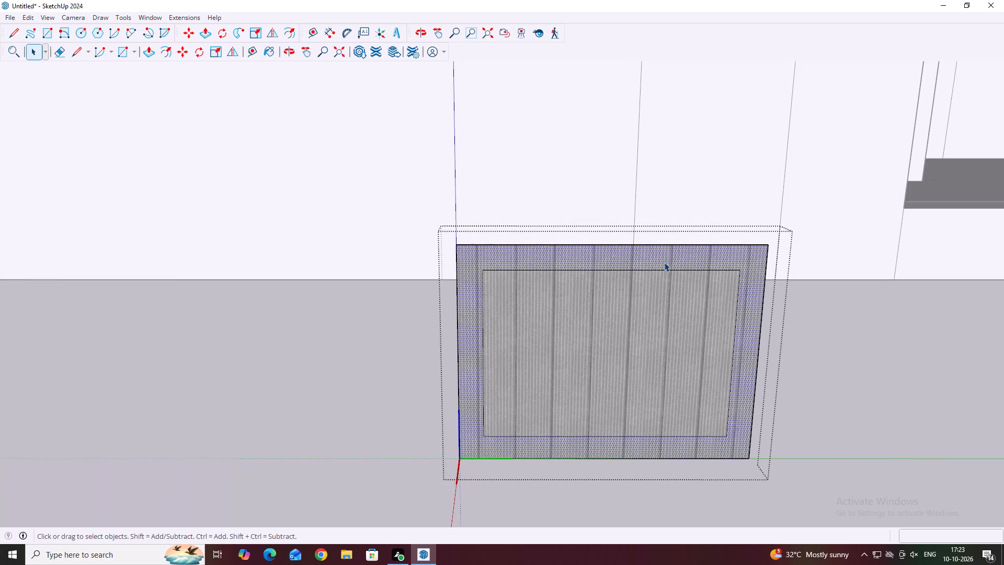
key("b")
scroll(245, 240, "down", 3)
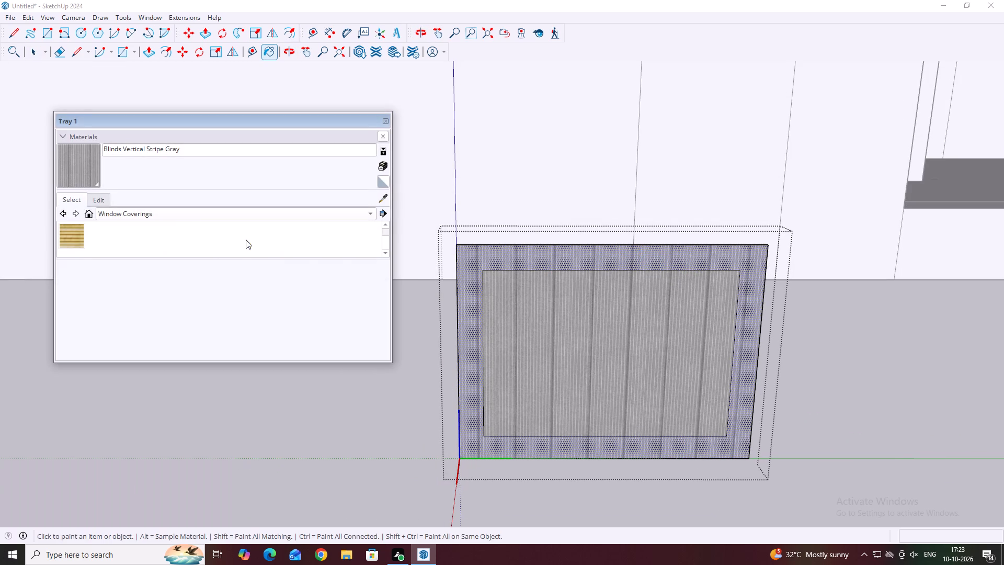
scroll(173, 221, "up", 3)
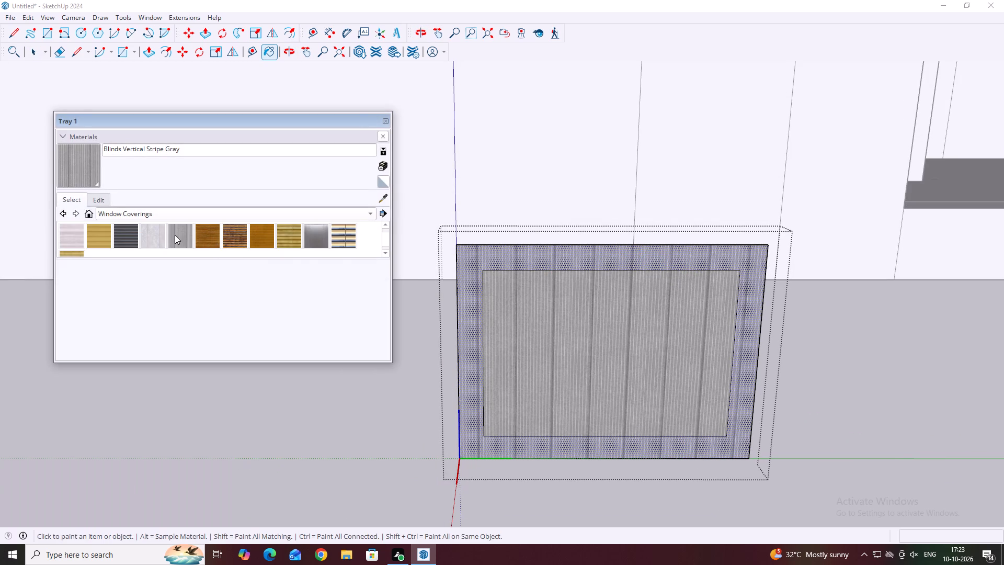
left_click(175, 235)
left_click(159, 236)
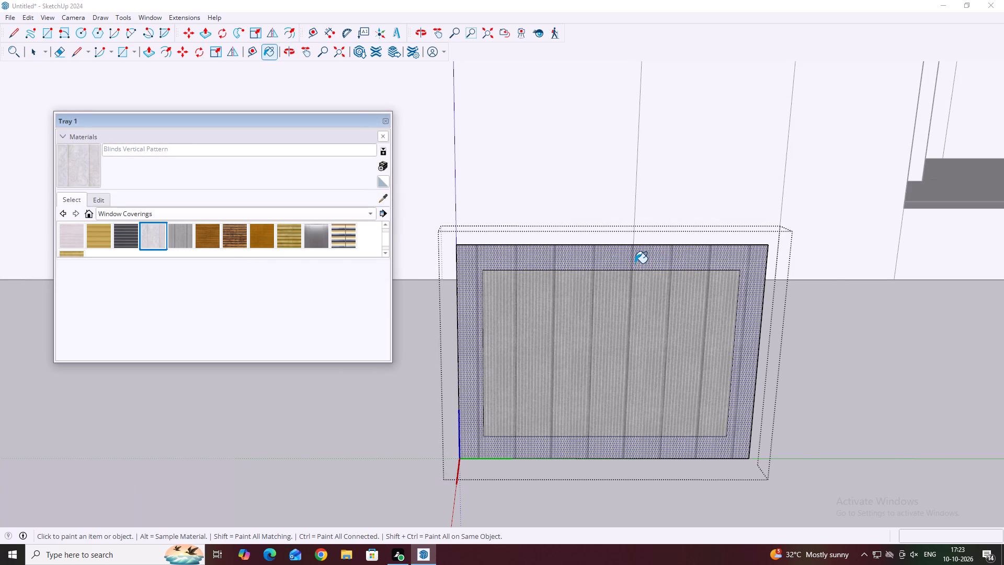
scroll(635, 263, "up", 3)
left_click(636, 261)
scroll(684, 262, "down", 5)
key("space")
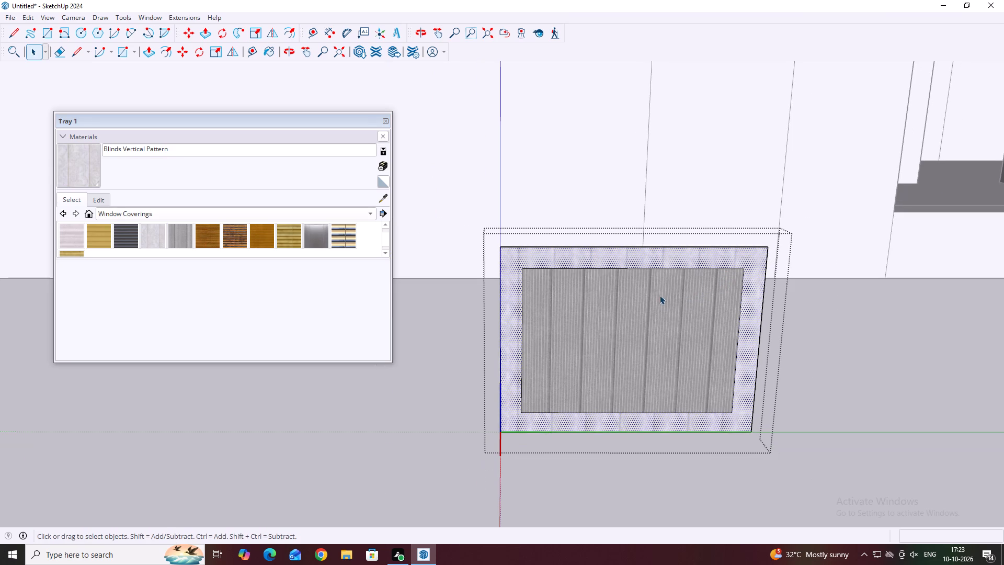
Push/Pull the border face outward by 1" and leave the component.
left_click(639, 259)
key("p")
left_click(637, 253)
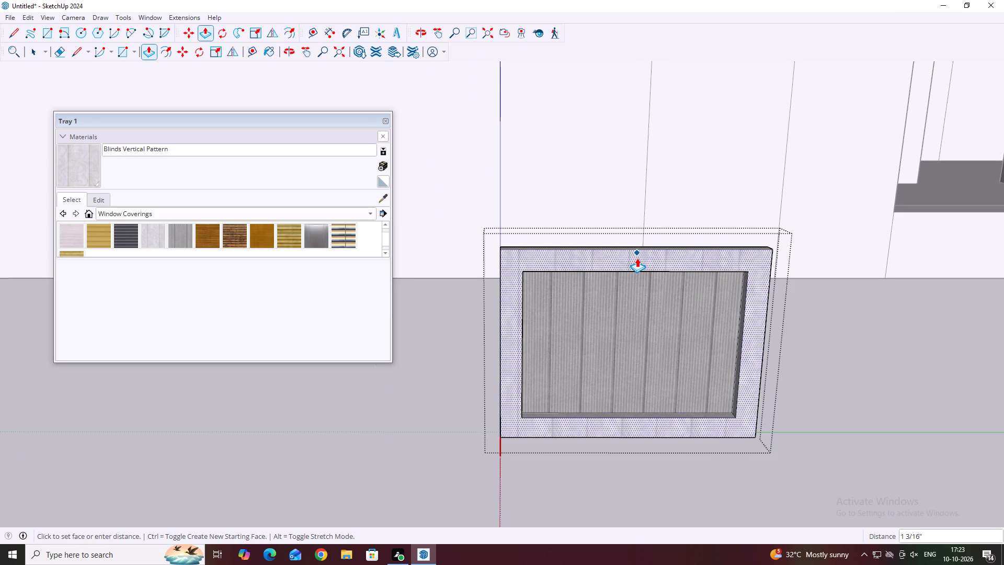
key("1")
key("Return")
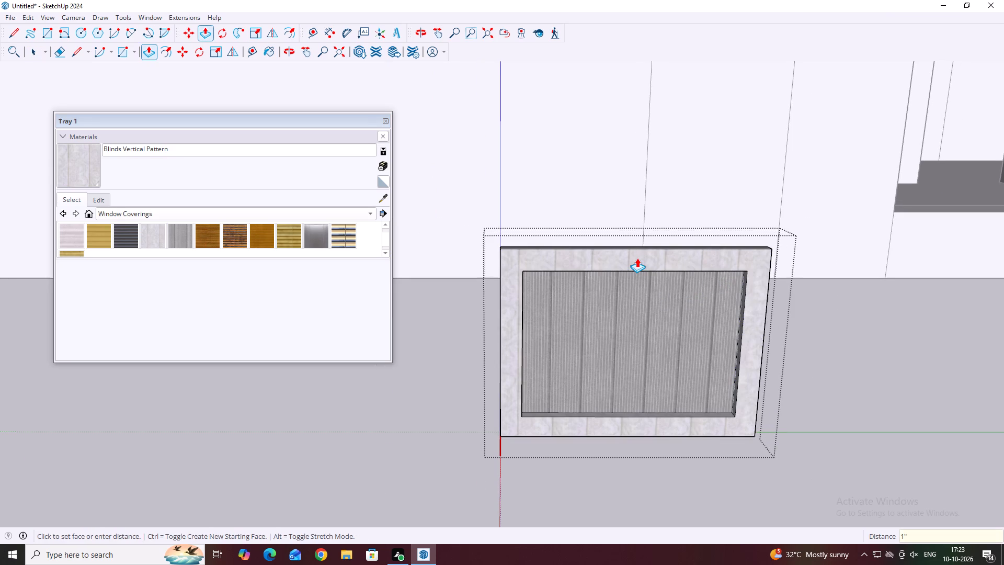
key("space")
scroll(612, 340, "down", 6)
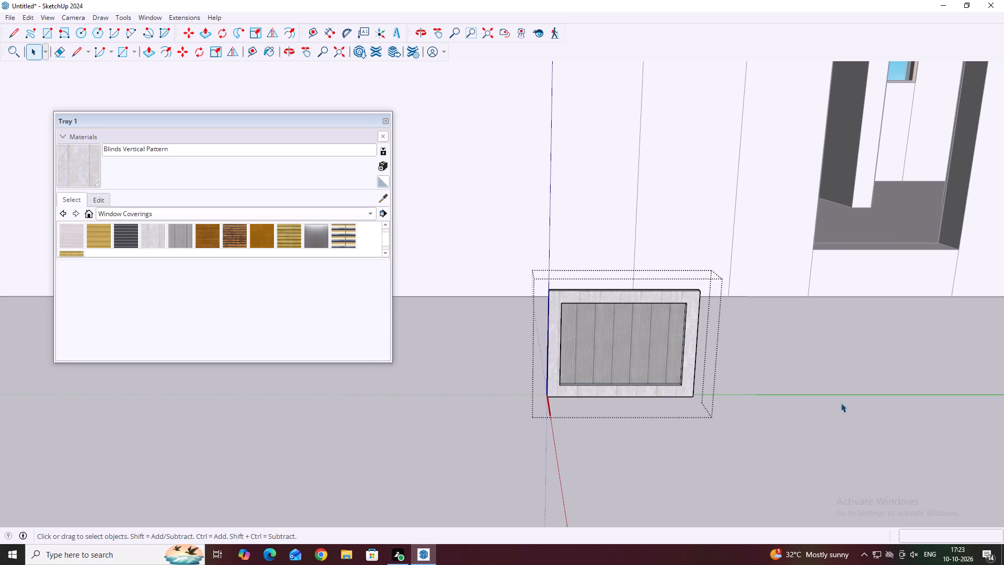
middle_click_drag(845, 398, 788, 382)
left_click(728, 358)
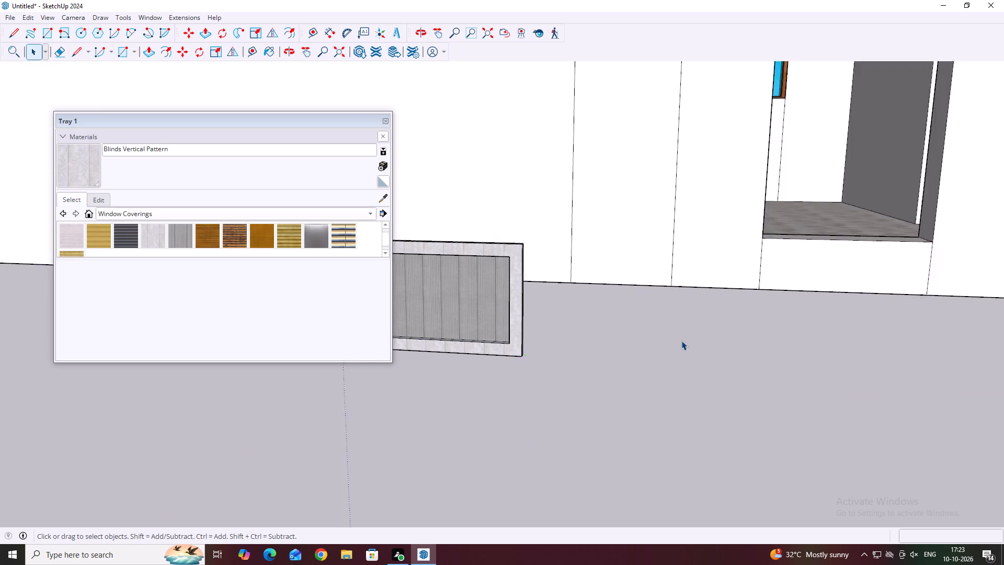
Move the framed window component by its upper-left corner into the top-left corner of the small narrow opening in the 38' wall.
scroll(681, 341, "down", 5)
middle_click_drag(606, 326, 648, 358)
scroll(619, 348, "up", 3)
left_click(658, 345)
left_click(627, 367)
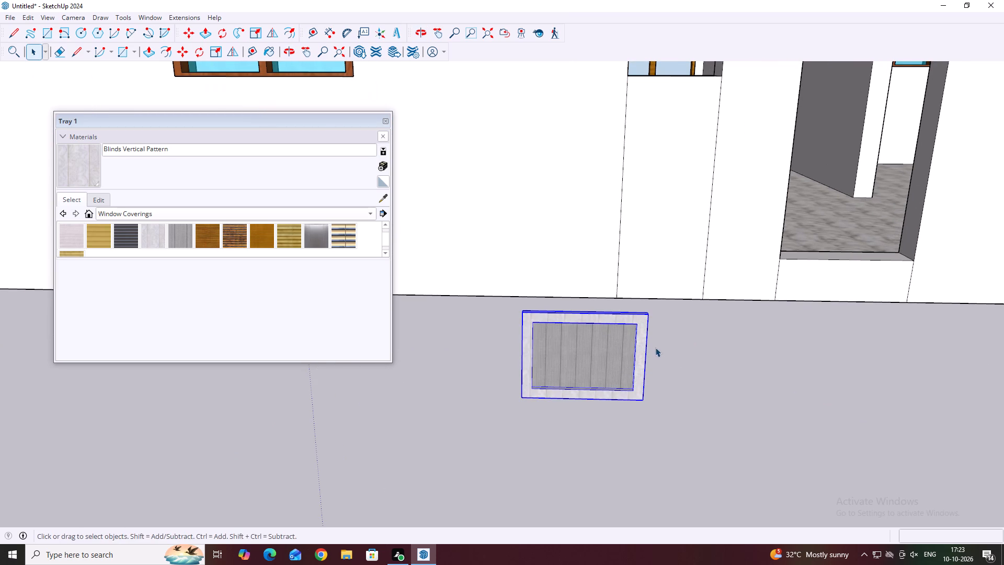
left_click(599, 353)
scroll(591, 359, "up", 2)
left_click(692, 361)
left_click(618, 353)
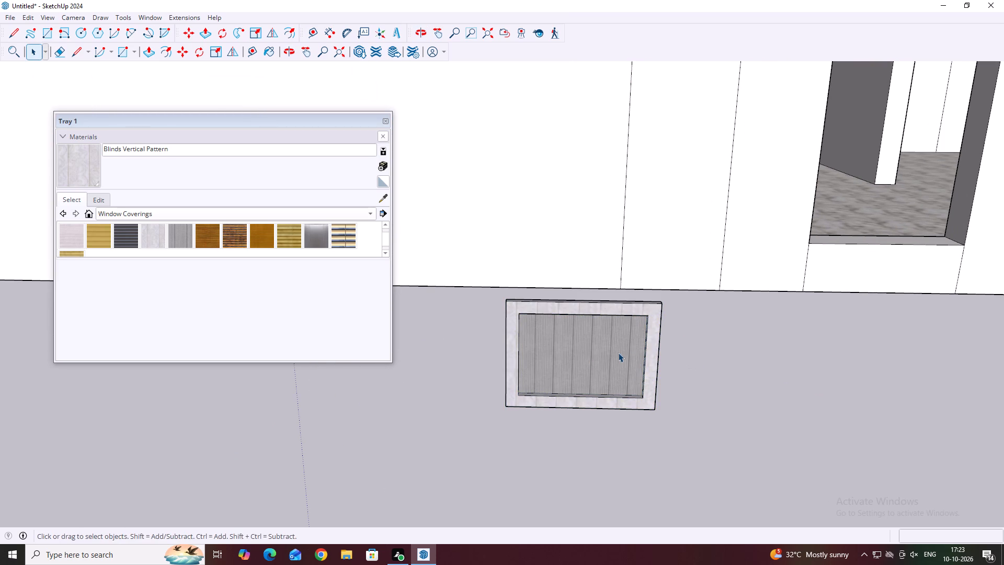
scroll(681, 376, "down", 5)
key("m")
scroll(576, 331, "up", 3)
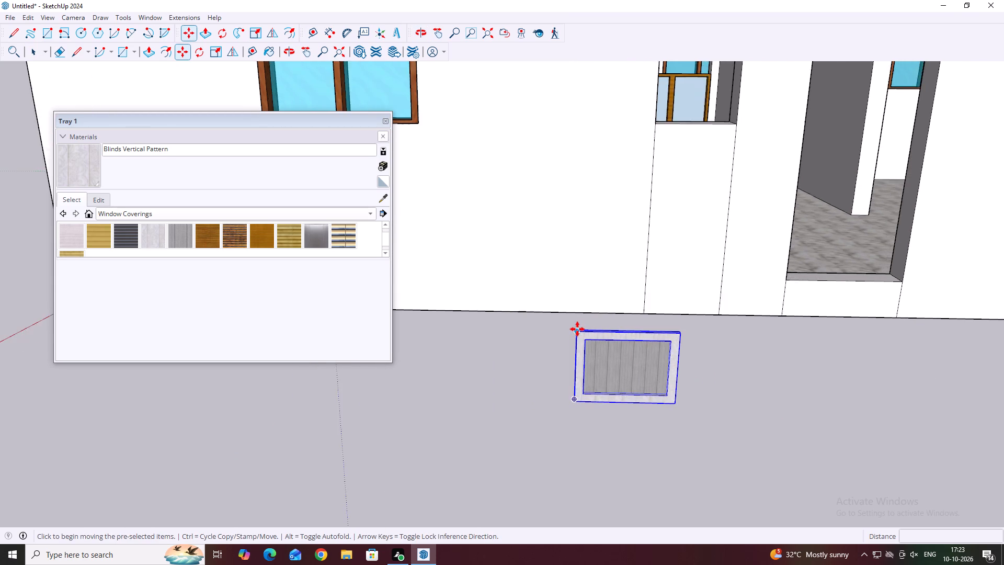
scroll(577, 329, "up", 12)
left_click(573, 333)
scroll(603, 317, "down", 2)
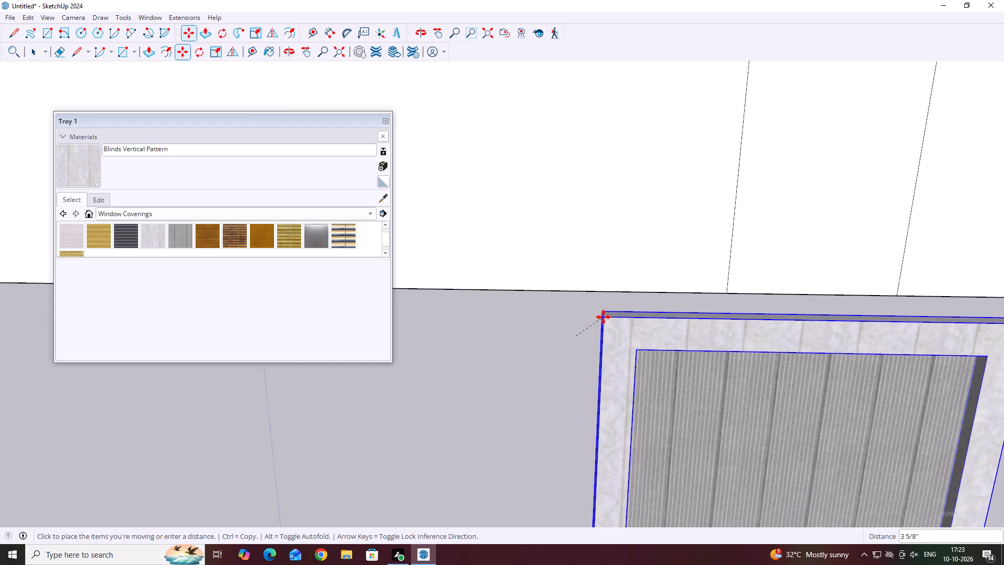
scroll(603, 317, "down", 20)
scroll(603, 317, "down", 2)
middle_click(610, 319)
scroll(670, 142, "up", 2)
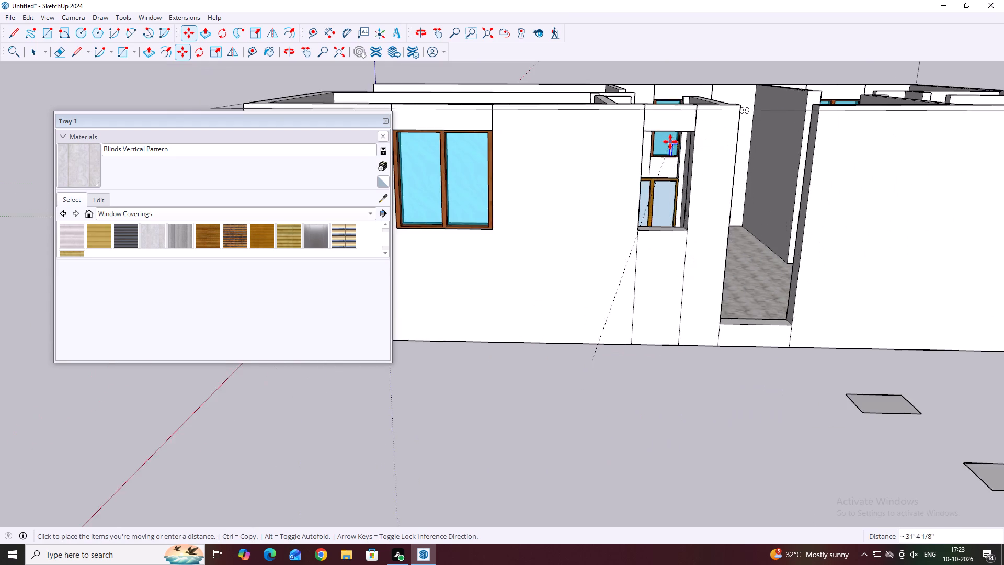
scroll(651, 143, "up", 3)
left_click(621, 117)
scroll(659, 247, "down", 3)
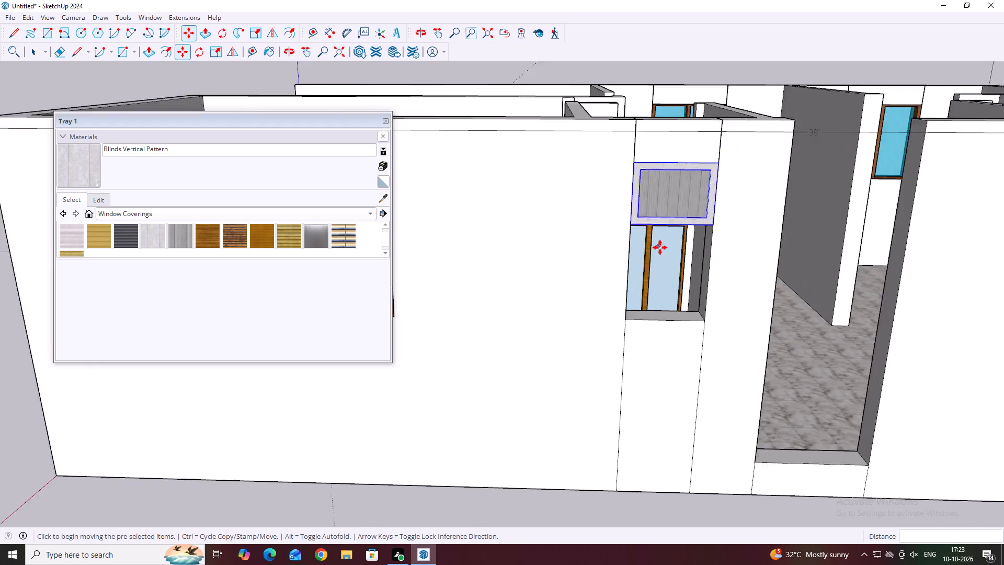
scroll(660, 247, "down", 2)
key("space")
Push/Pull the narrow opening's sill face up by about 2' 3 11/16", to just below the window component.
scroll(666, 238, "up", 1)
middle_click_drag(700, 245, 681, 283)
middle_click_drag(669, 278, 652, 300)
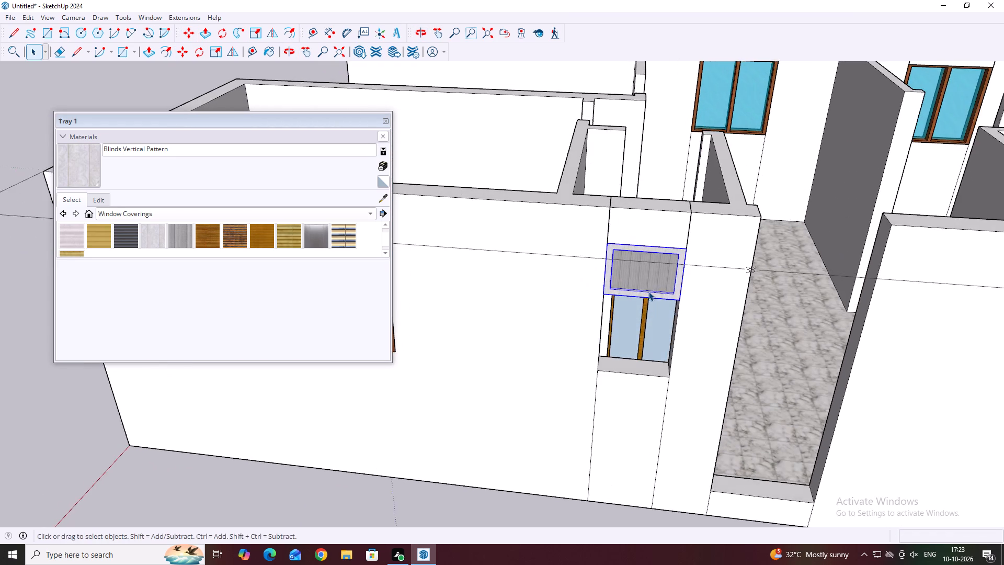
scroll(651, 282, "up", 3)
left_click(656, 293)
left_click(638, 404)
middle_click_drag(636, 388, 642, 425)
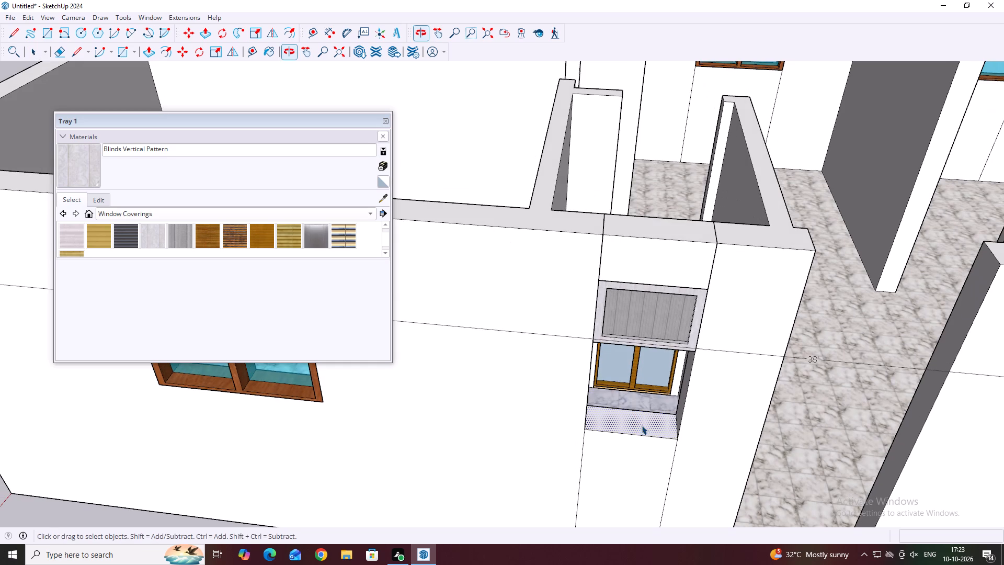
left_click(387, 117)
key("Escape")
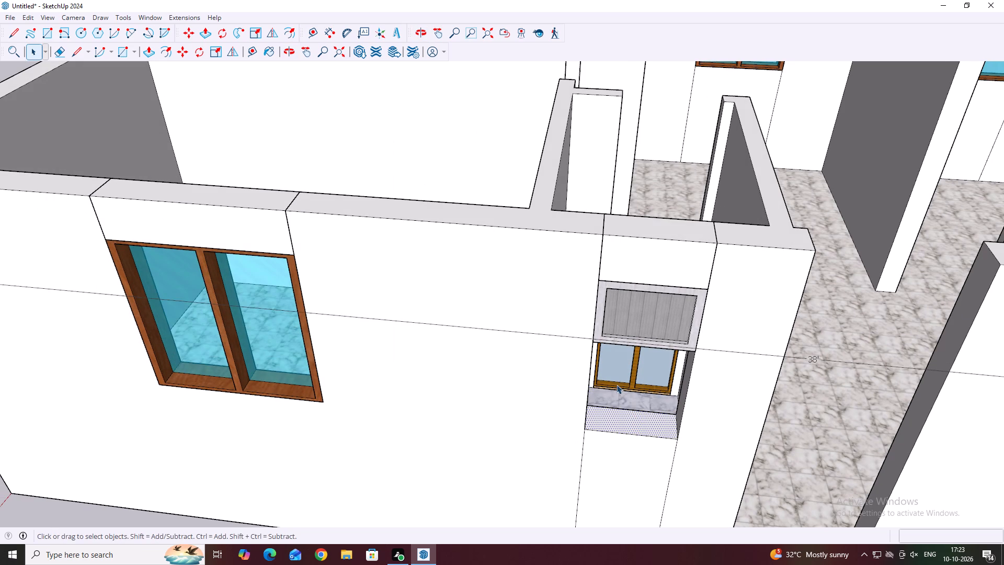
key("p")
left_click(621, 421)
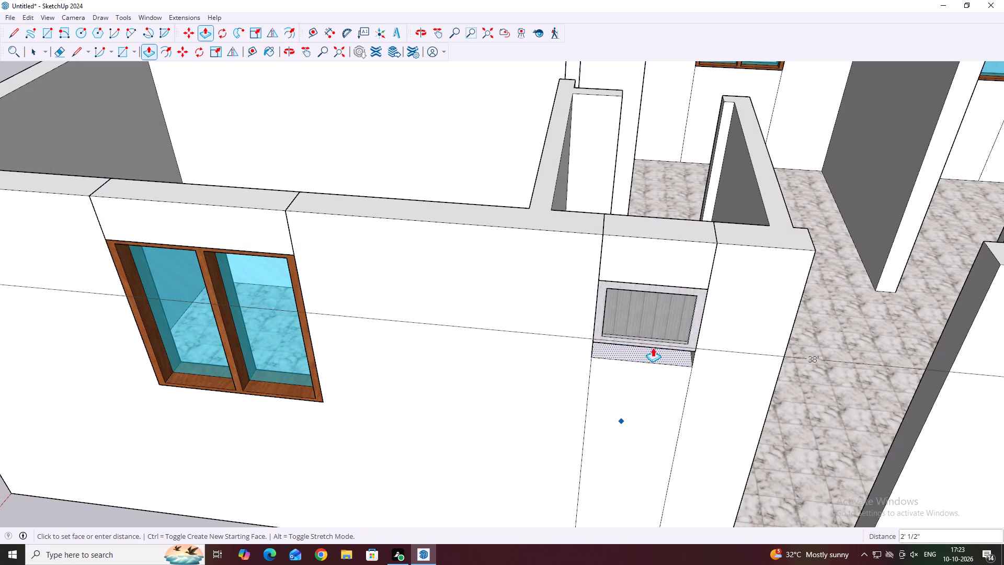
scroll(645, 339, "up", 6)
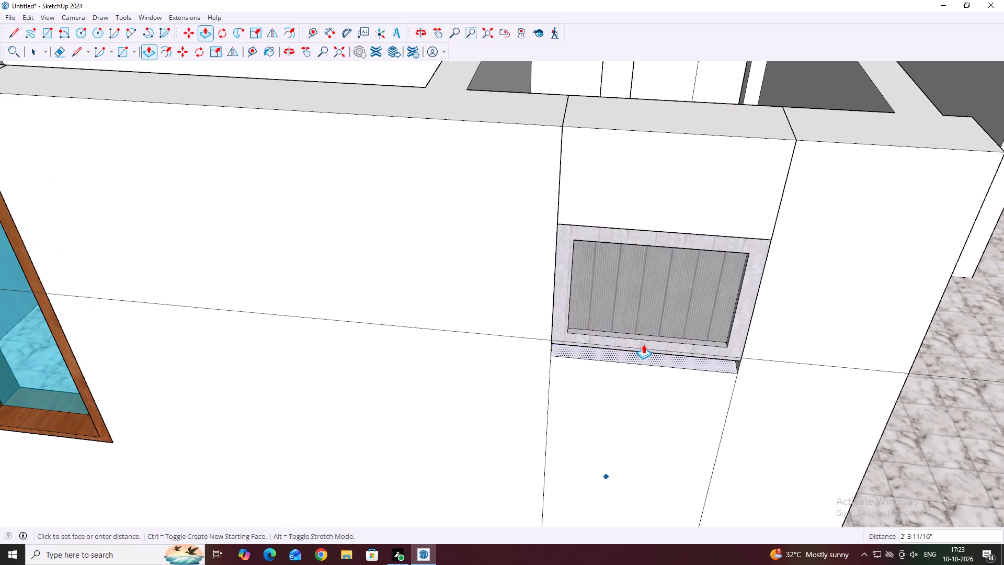
left_click(643, 344)
Push/Pull the narrow opening's sill face up by about 2 1/8" to meet the window component's bottom edge.
scroll(649, 355, "up", 4)
middle_click_drag(640, 375, 667, 322)
middle_click_drag(637, 361, 652, 296)
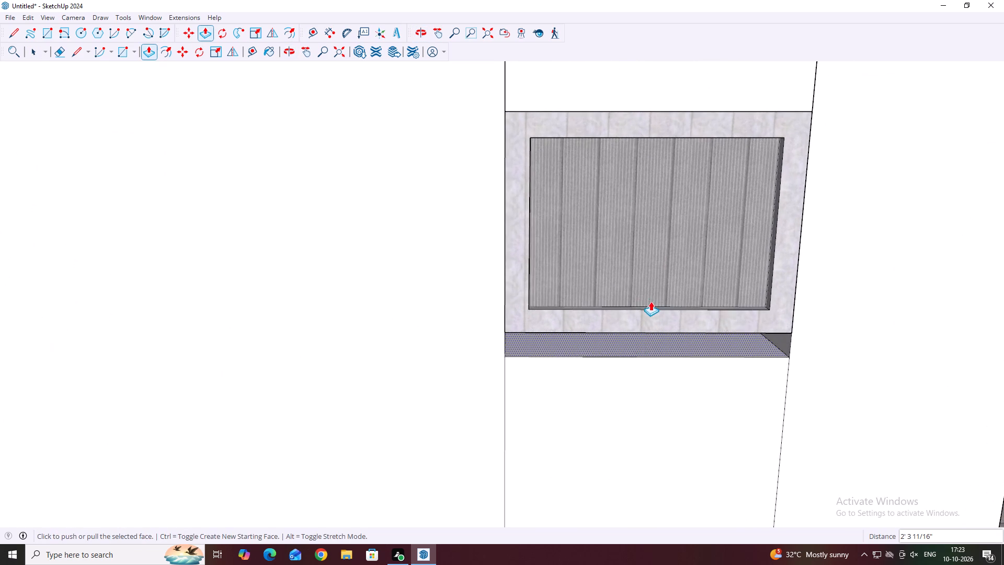
scroll(644, 344, "up", 3)
left_click(664, 347)
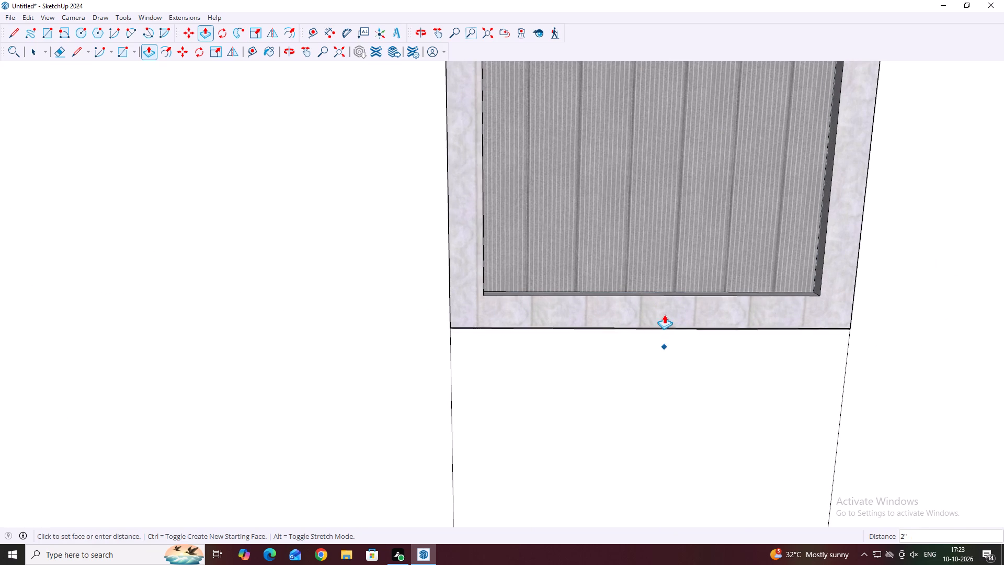
scroll(662, 321, "up", 4)
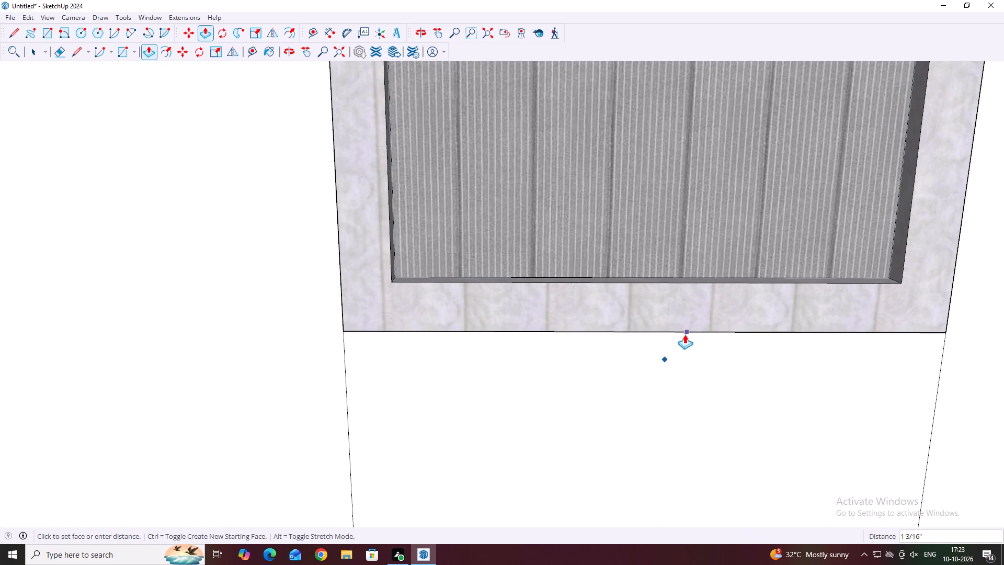
scroll(708, 344, "down", 3)
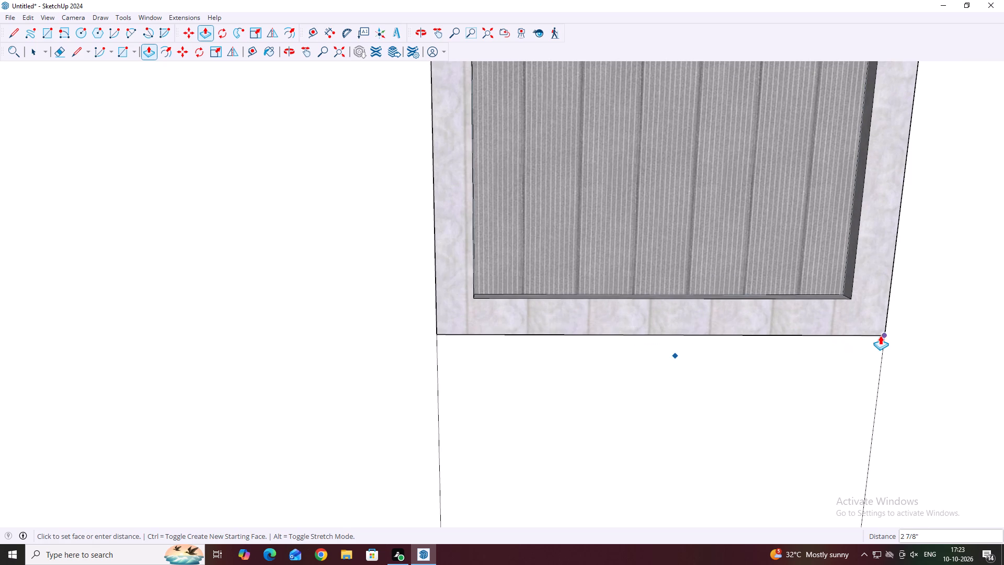
left_click(884, 331)
scroll(762, 330, "down", 13)
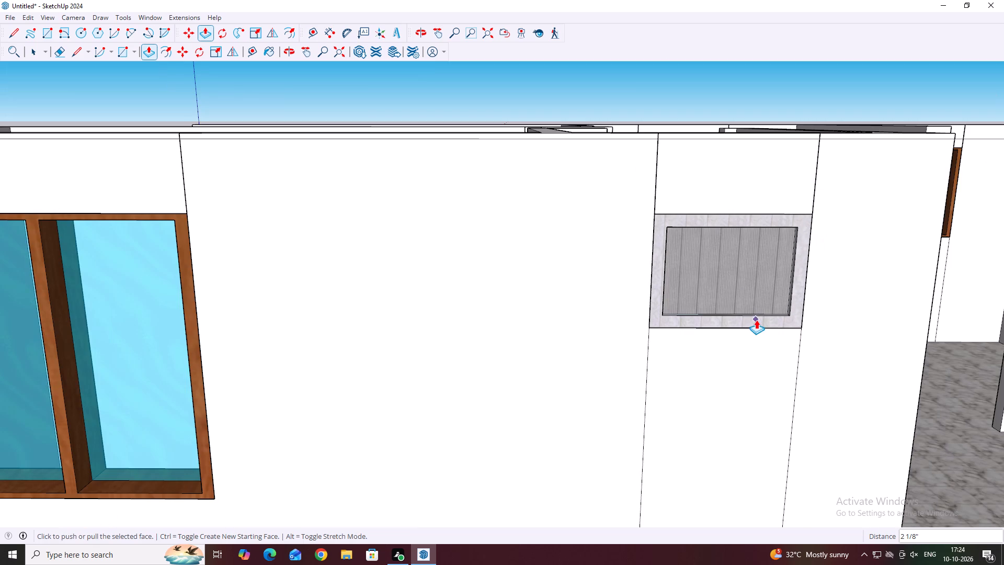
key("Escape")
key("space")
scroll(673, 298, "down", 6)
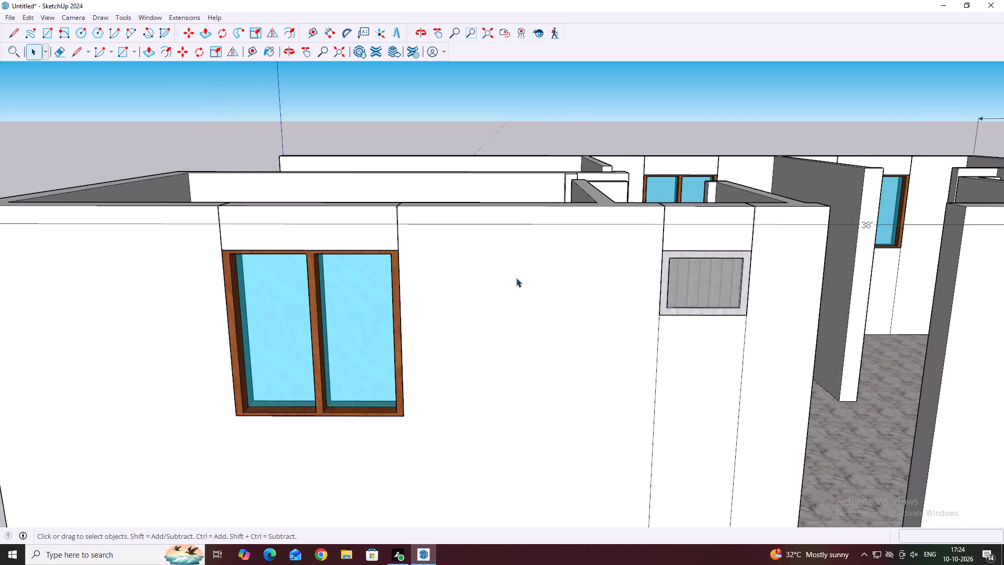
Examine the 38' wall, its fitted windows and the rooms behind it from several angles.
left_click(530, 140)
scroll(465, 149, "down", 3)
middle_click_drag(451, 135, 484, 187)
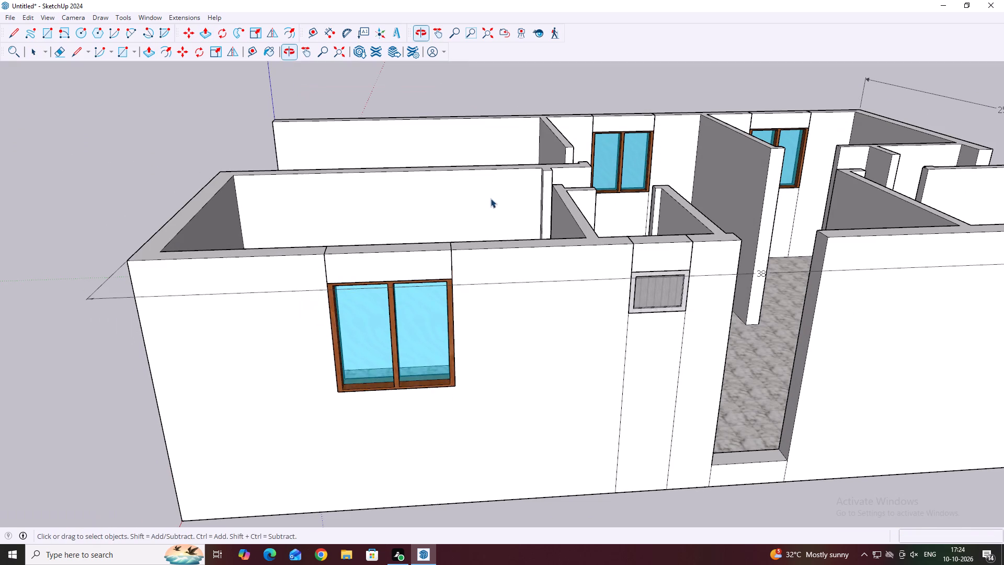
middle_click_drag(495, 302, 659, 340)
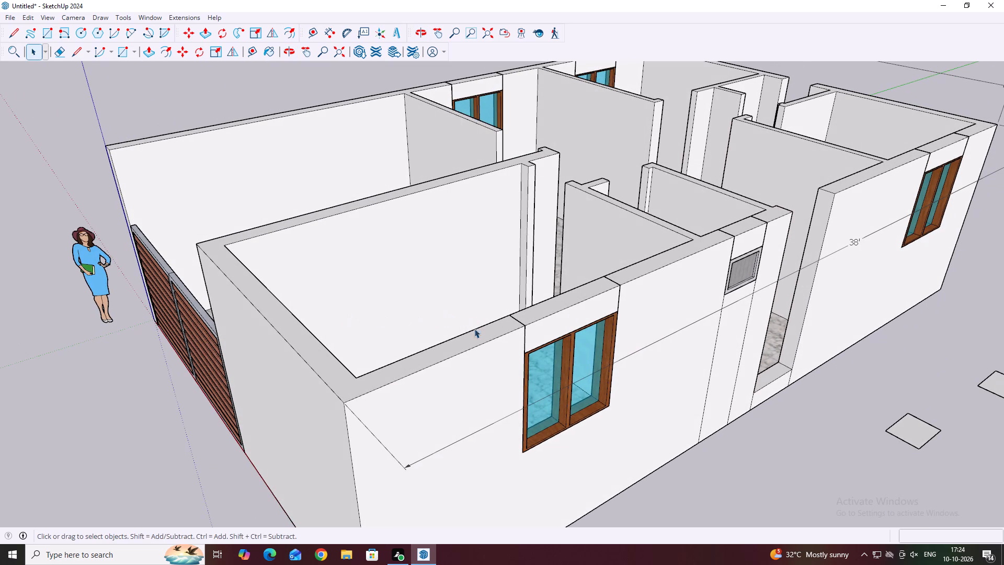
middle_click_drag(737, 321, 779, 324)
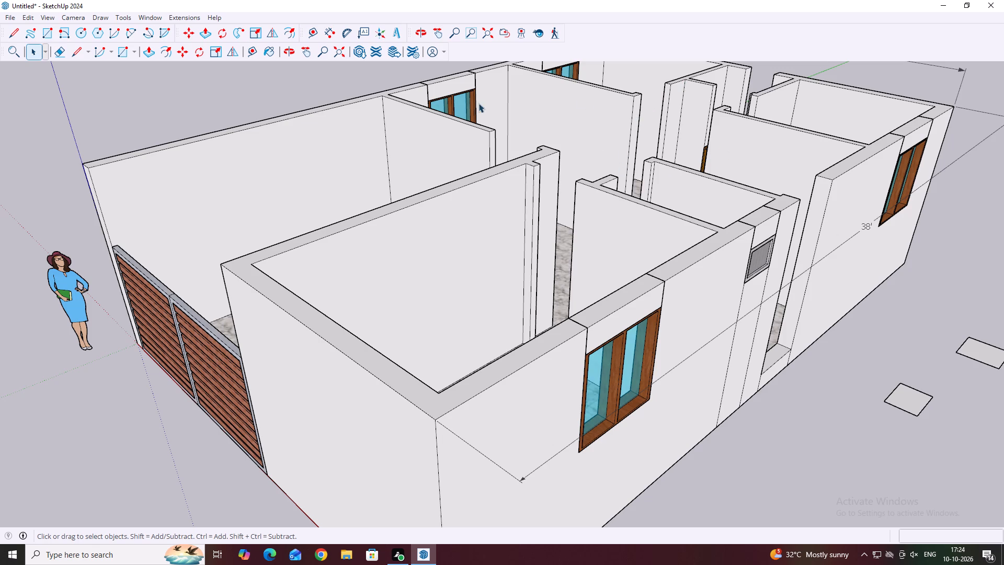
middle_click_drag(760, 269, 732, 274)
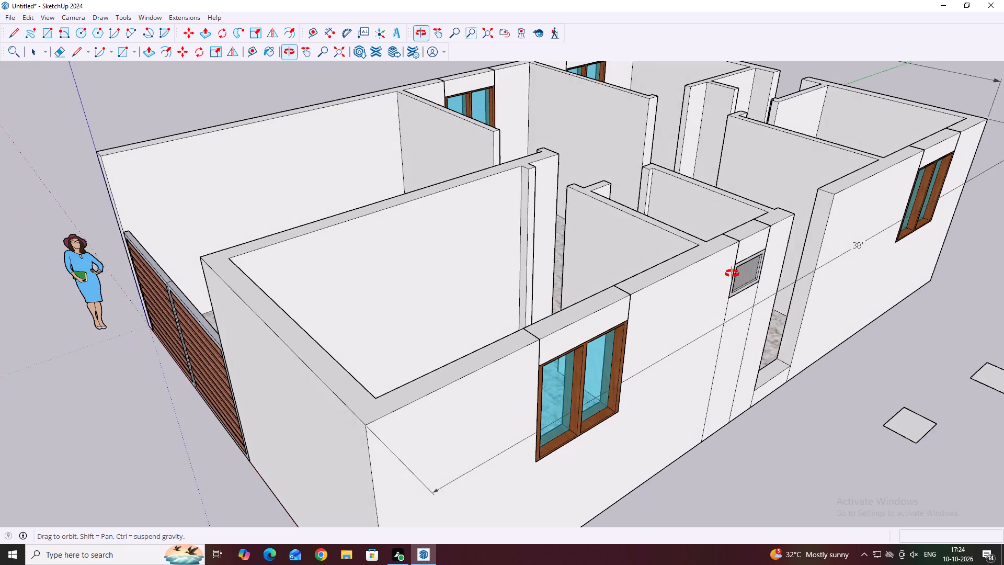
middle_click_drag(732, 274, 721, 275)
scroll(720, 290, "up", 3)
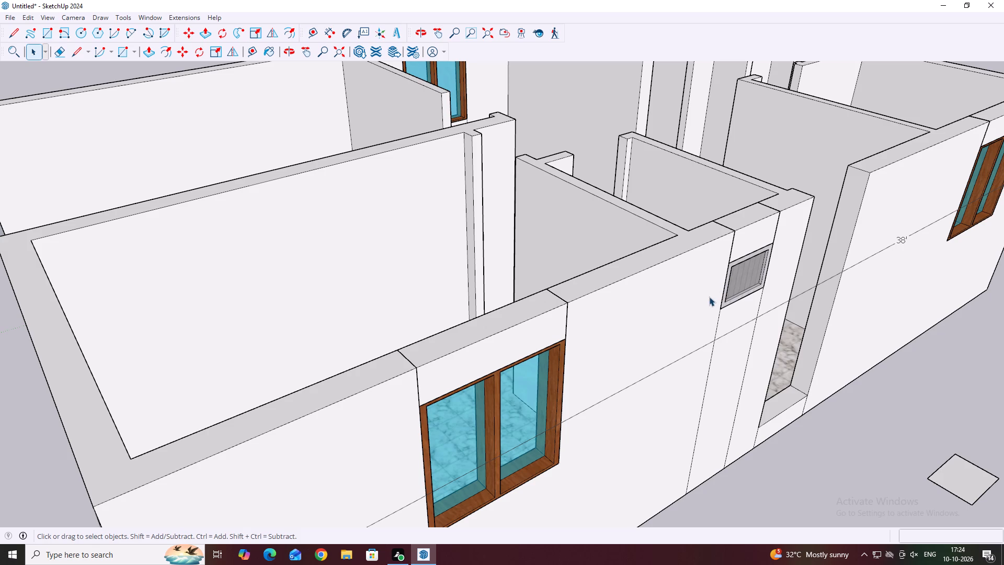
scroll(812, 300, "down", 4)
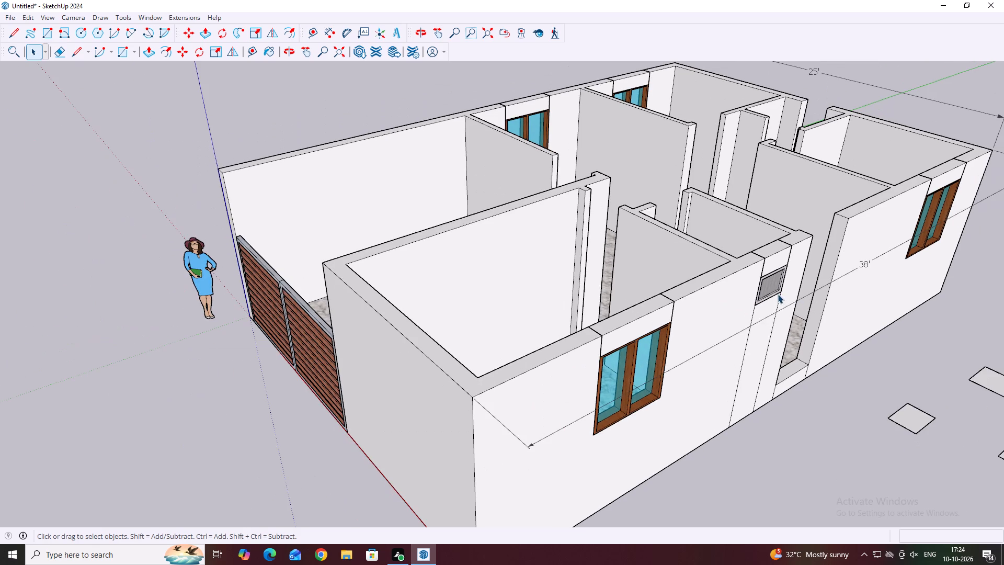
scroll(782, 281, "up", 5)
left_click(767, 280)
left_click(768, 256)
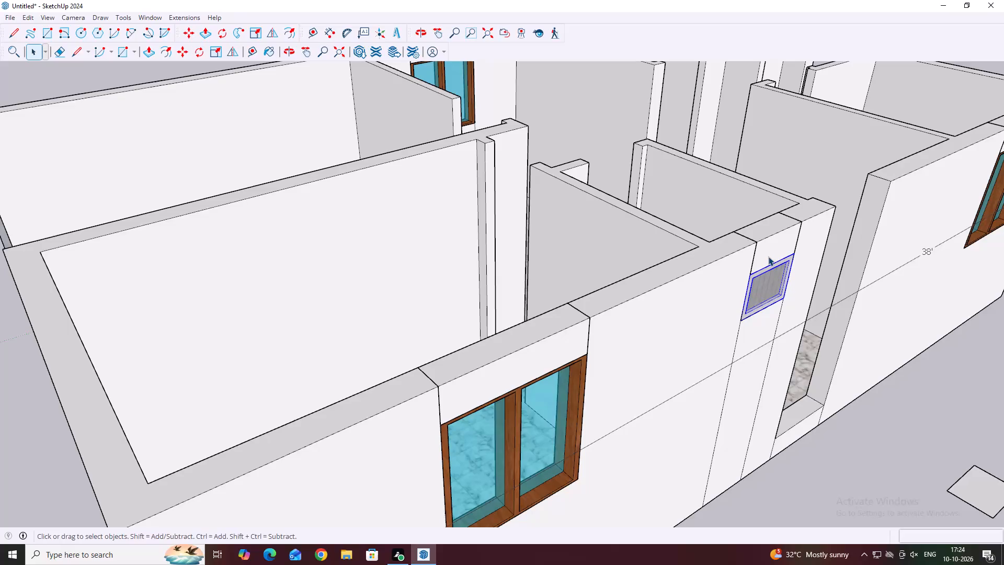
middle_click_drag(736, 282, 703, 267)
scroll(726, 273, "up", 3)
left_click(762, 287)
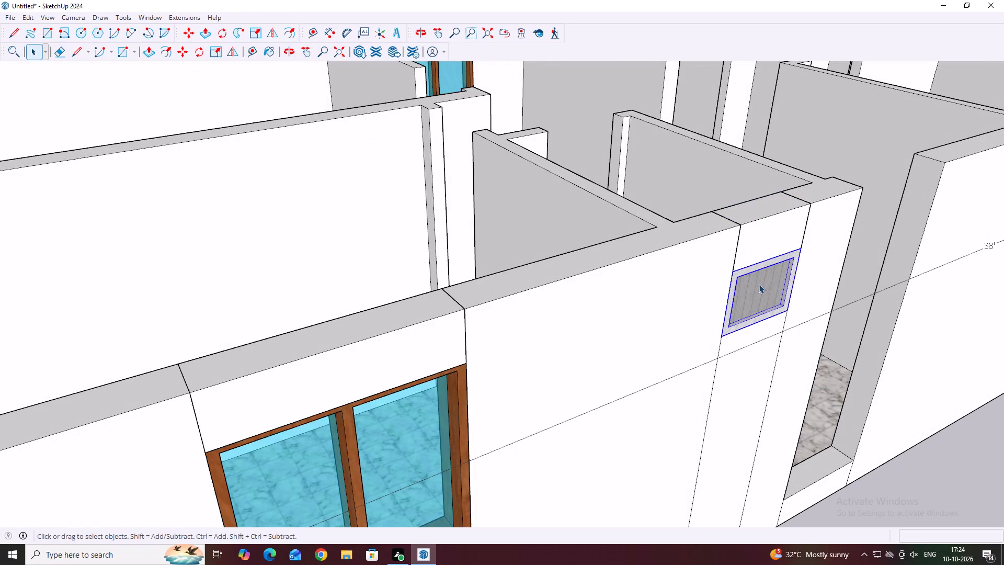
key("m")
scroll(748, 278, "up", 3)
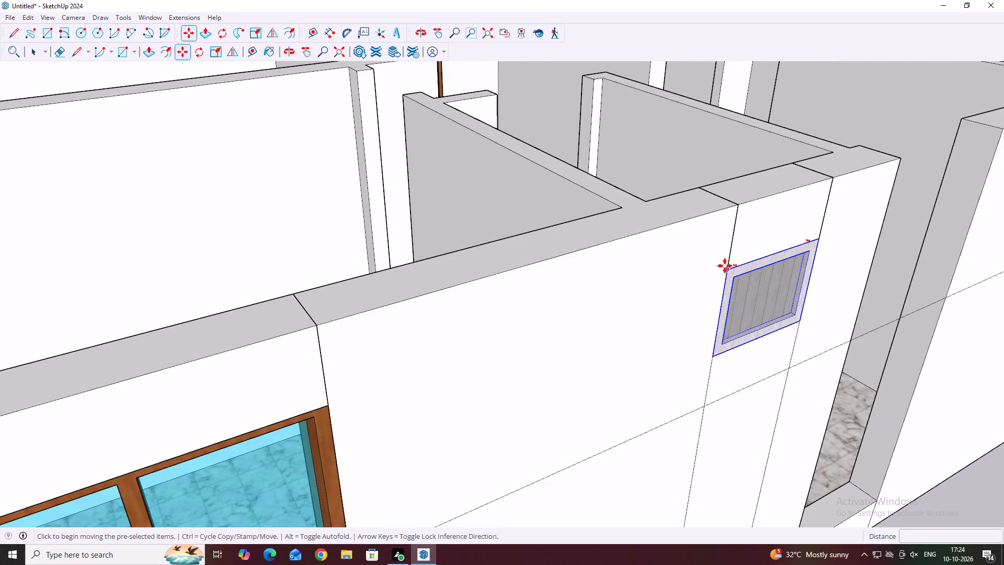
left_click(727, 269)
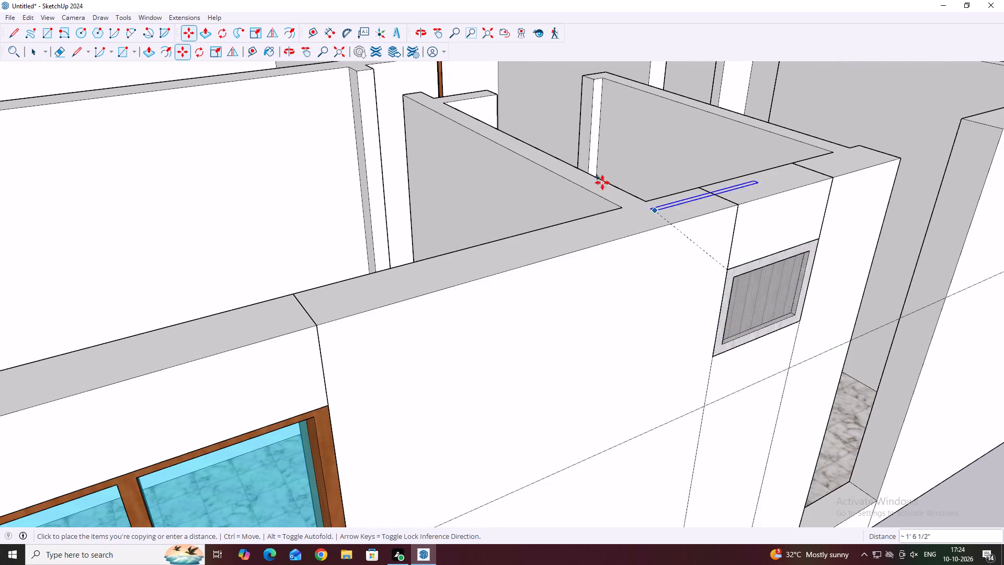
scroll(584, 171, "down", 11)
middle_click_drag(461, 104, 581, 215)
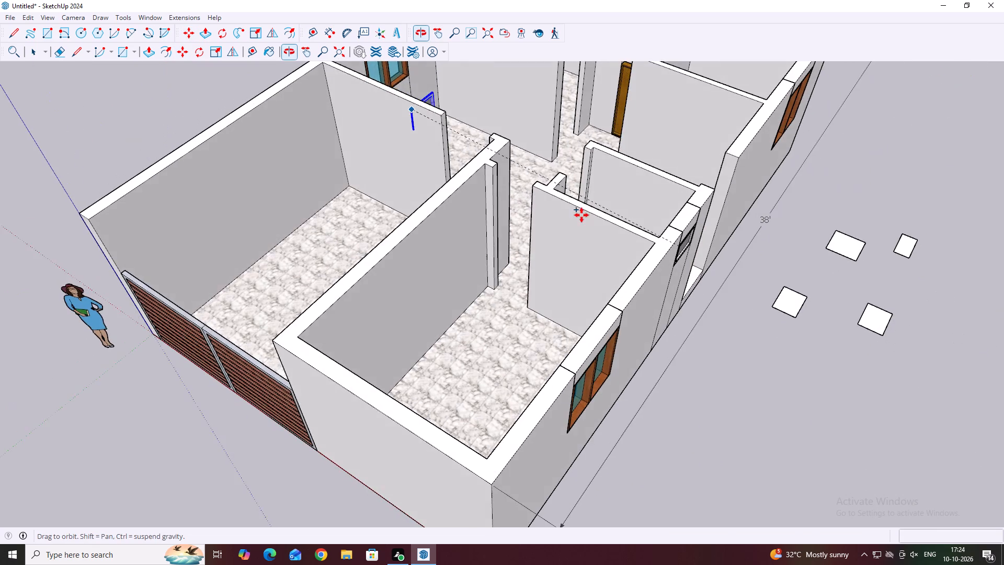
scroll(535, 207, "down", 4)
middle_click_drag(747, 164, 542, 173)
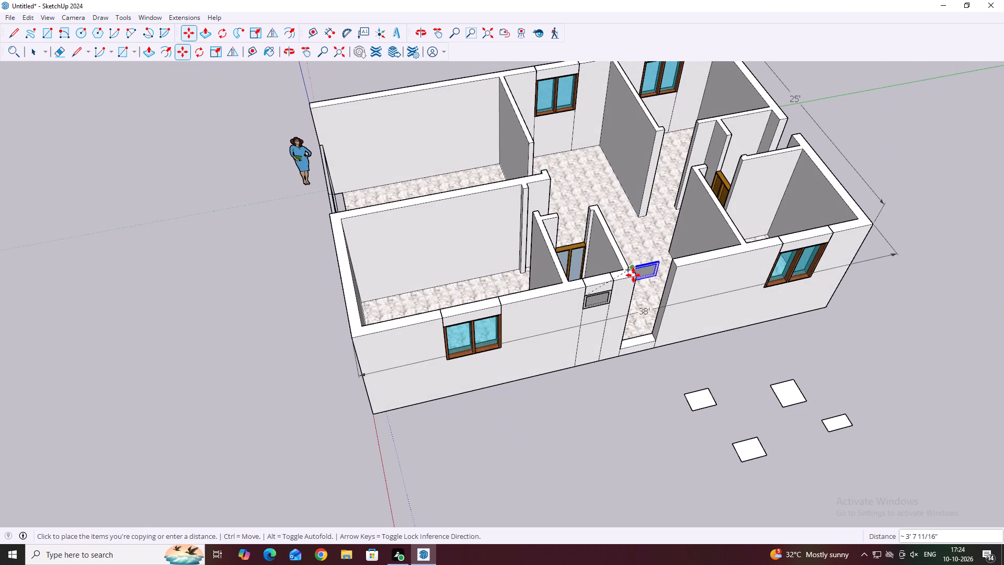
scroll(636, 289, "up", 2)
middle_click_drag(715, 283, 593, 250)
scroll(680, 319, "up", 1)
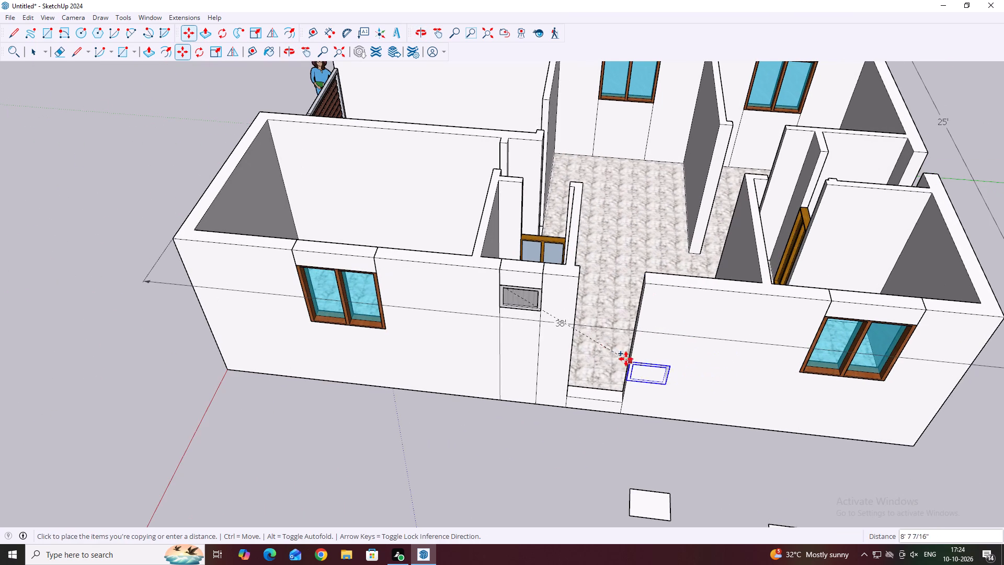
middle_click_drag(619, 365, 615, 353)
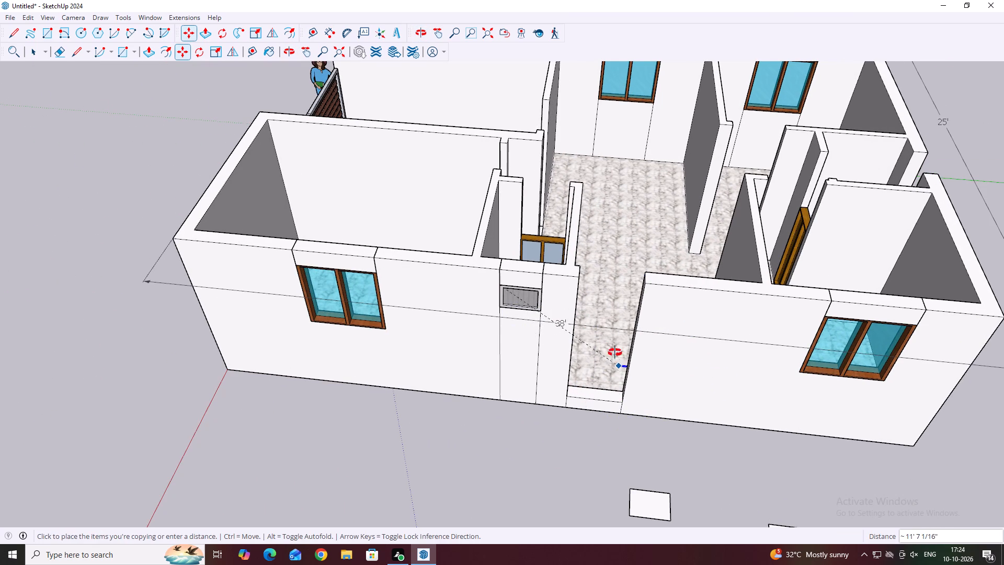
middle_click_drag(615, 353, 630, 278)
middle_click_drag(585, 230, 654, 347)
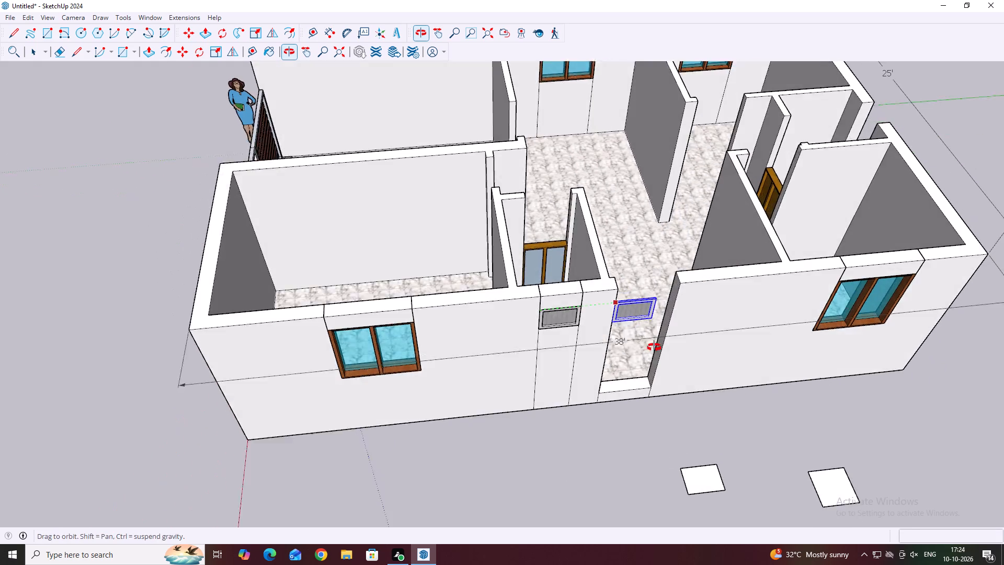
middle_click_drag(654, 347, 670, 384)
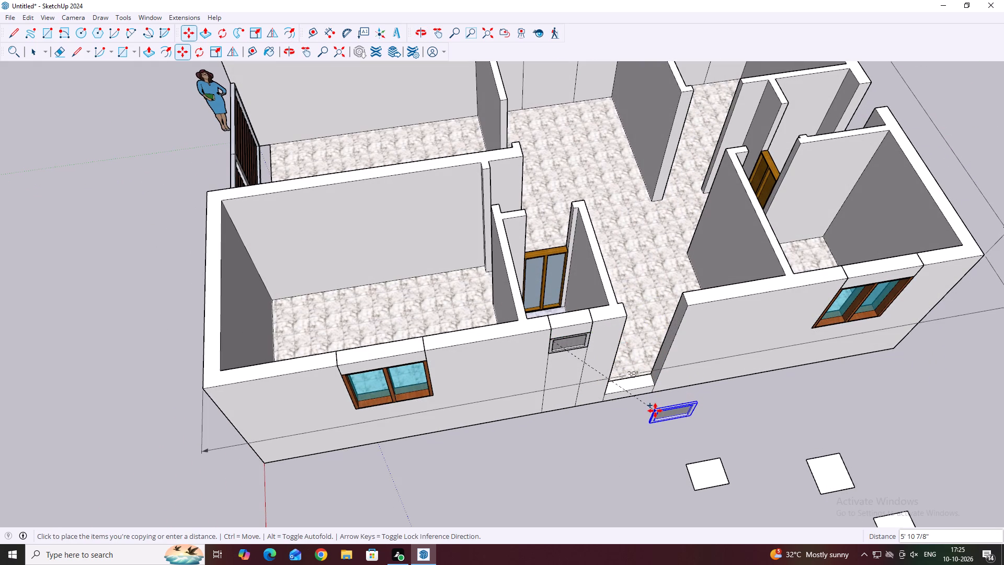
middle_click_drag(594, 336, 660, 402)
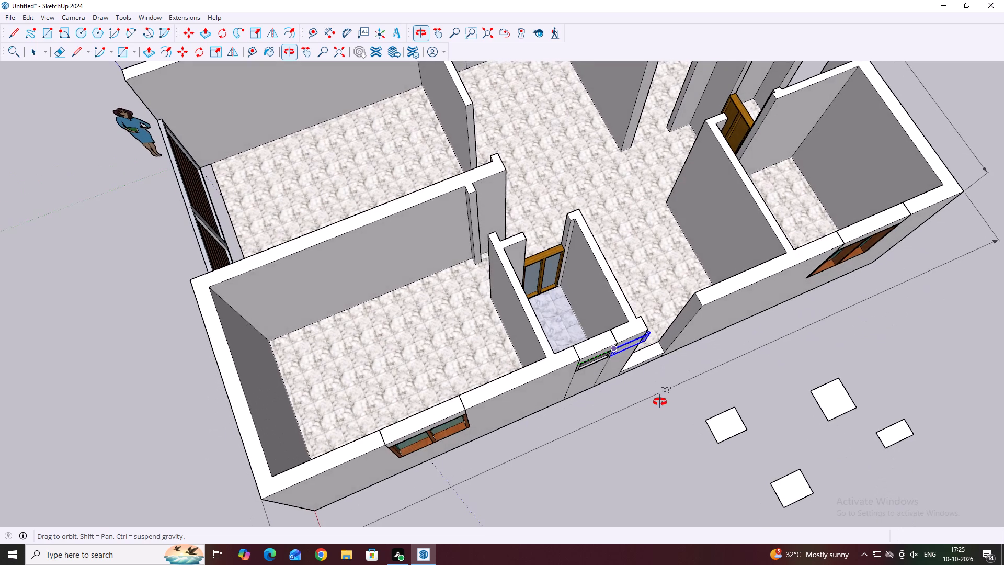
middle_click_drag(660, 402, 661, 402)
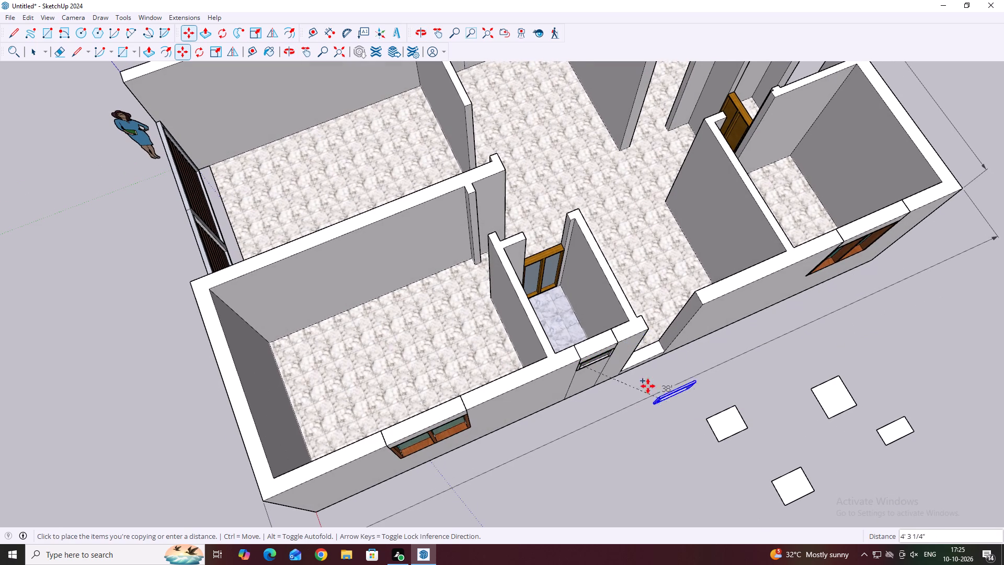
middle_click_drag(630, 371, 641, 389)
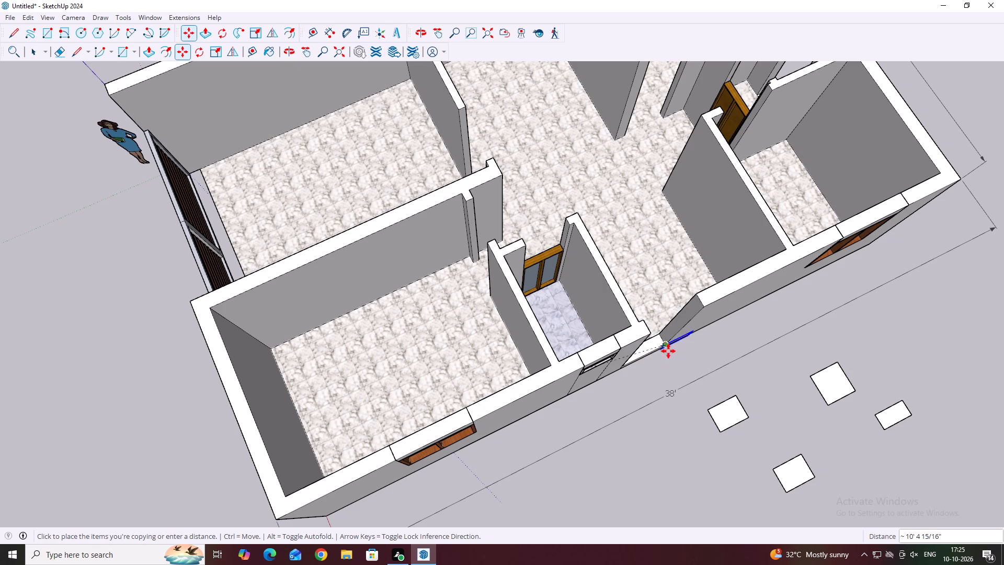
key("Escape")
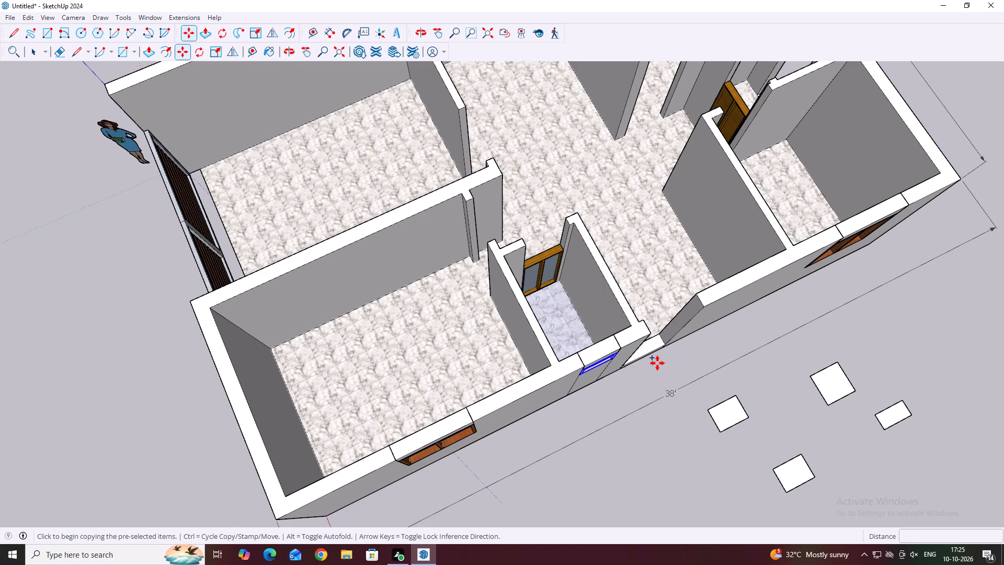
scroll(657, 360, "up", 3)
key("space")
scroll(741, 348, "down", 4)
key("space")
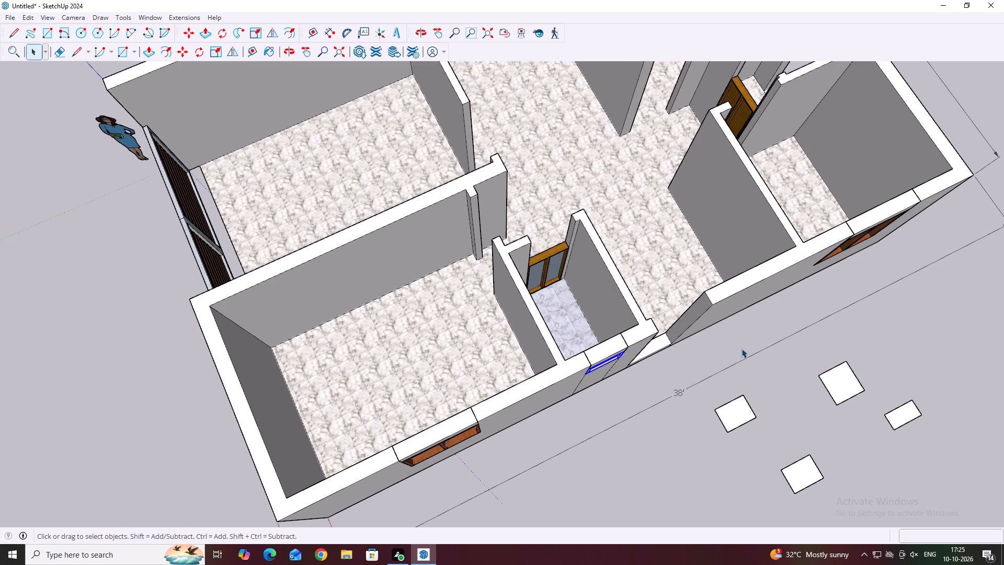
Copy the wood-framed two-pane window beyond the doorway gap in the 38' wall onto the open ground in front of the wall.
middle_click_drag(743, 348, 677, 314)
scroll(689, 335, "down", 4)
middle_click_drag(852, 327, 780, 280)
scroll(808, 379, "up", 2)
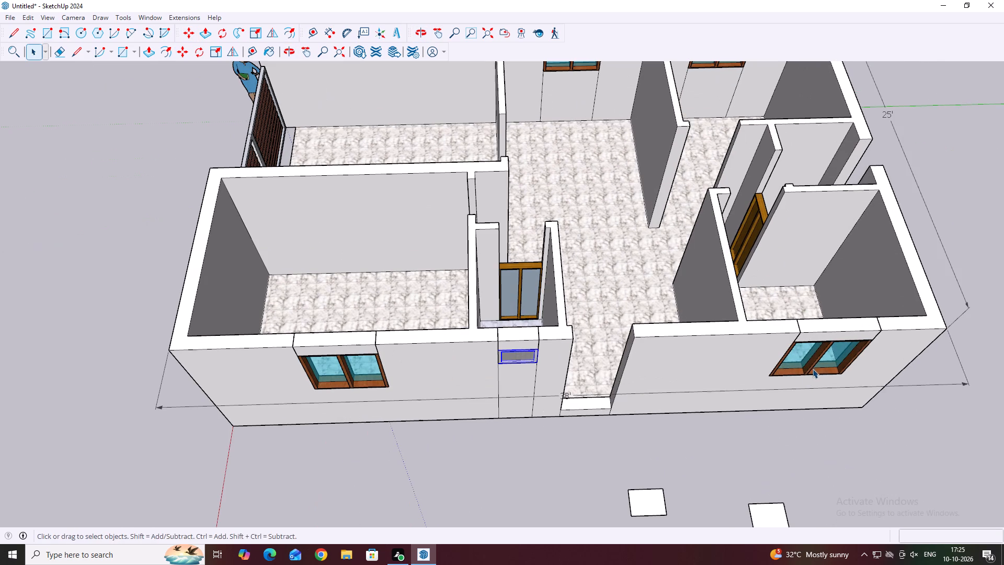
scroll(813, 369, "up", 1)
left_click(814, 366)
middle_click_drag(802, 366, 781, 298)
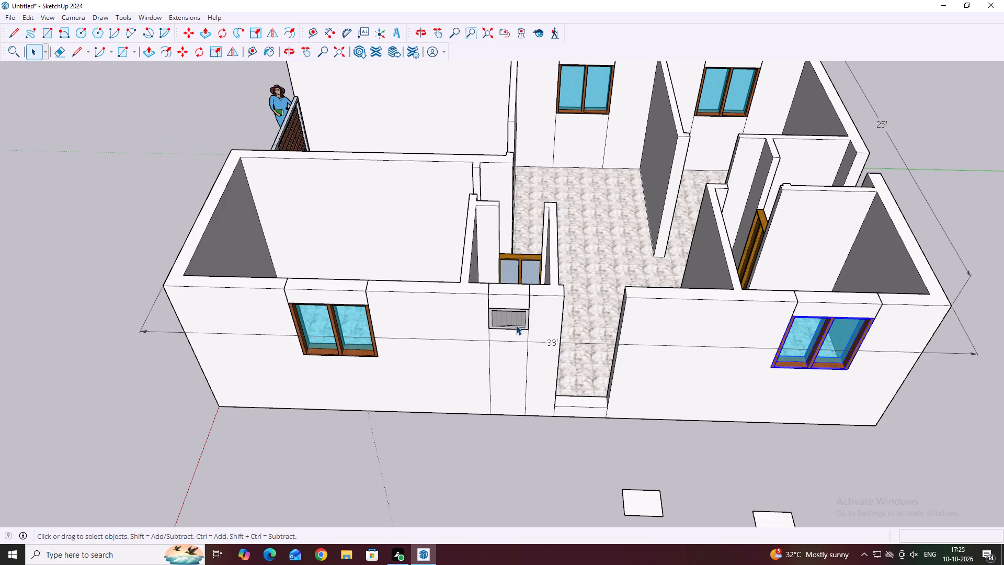
key("m")
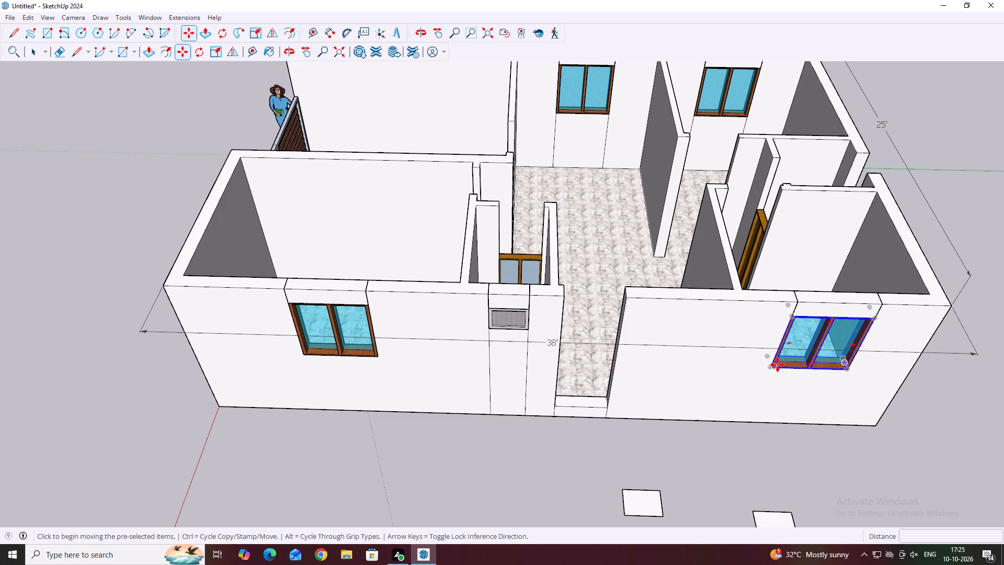
left_click(778, 365)
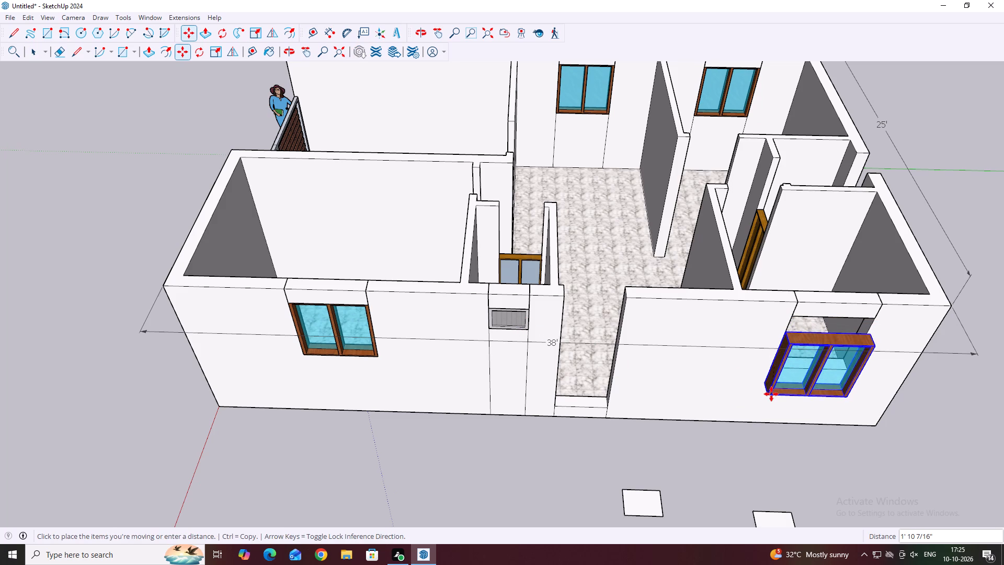
scroll(771, 394, "down", 3)
scroll(610, 408, "up", 2)
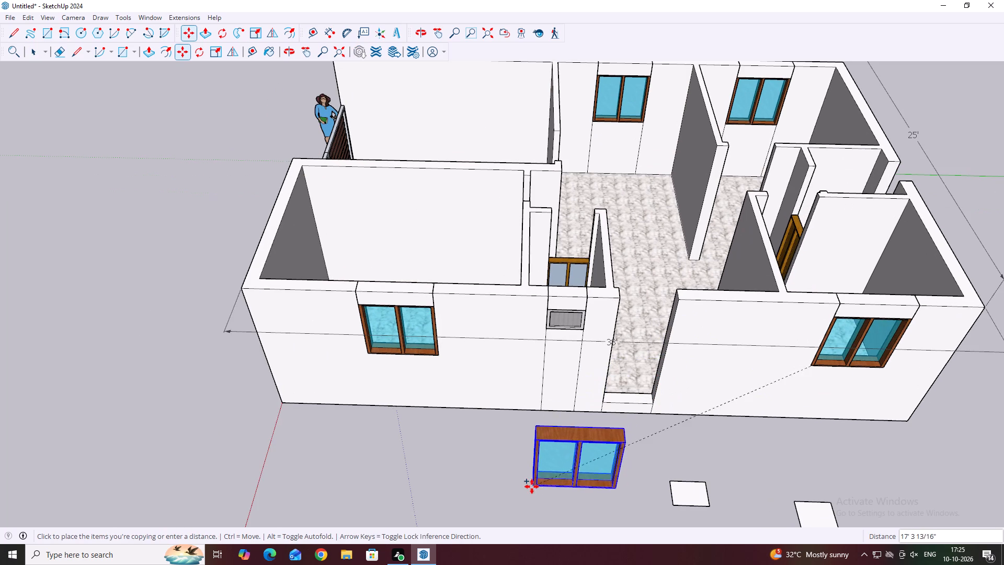
left_click(528, 487)
key("space")
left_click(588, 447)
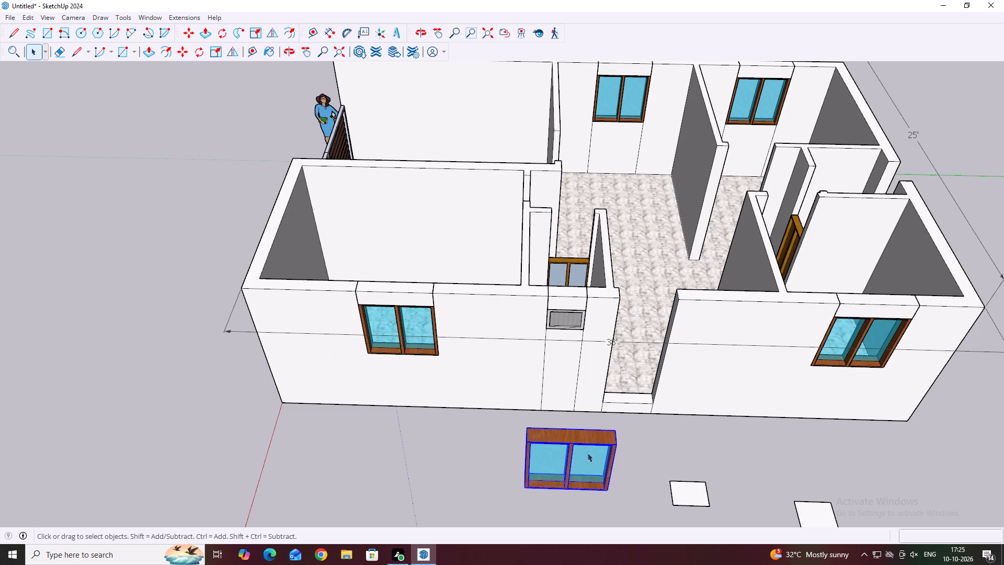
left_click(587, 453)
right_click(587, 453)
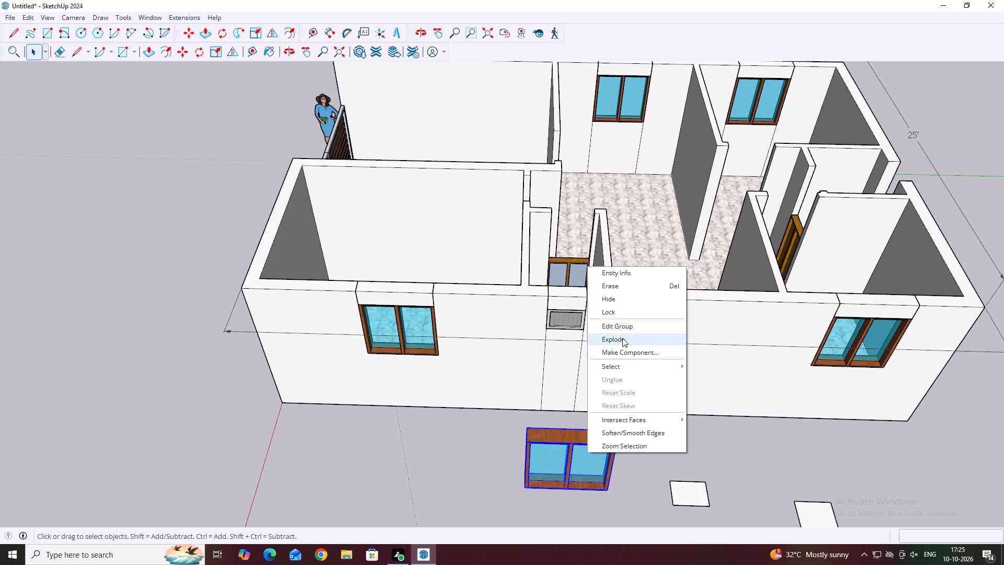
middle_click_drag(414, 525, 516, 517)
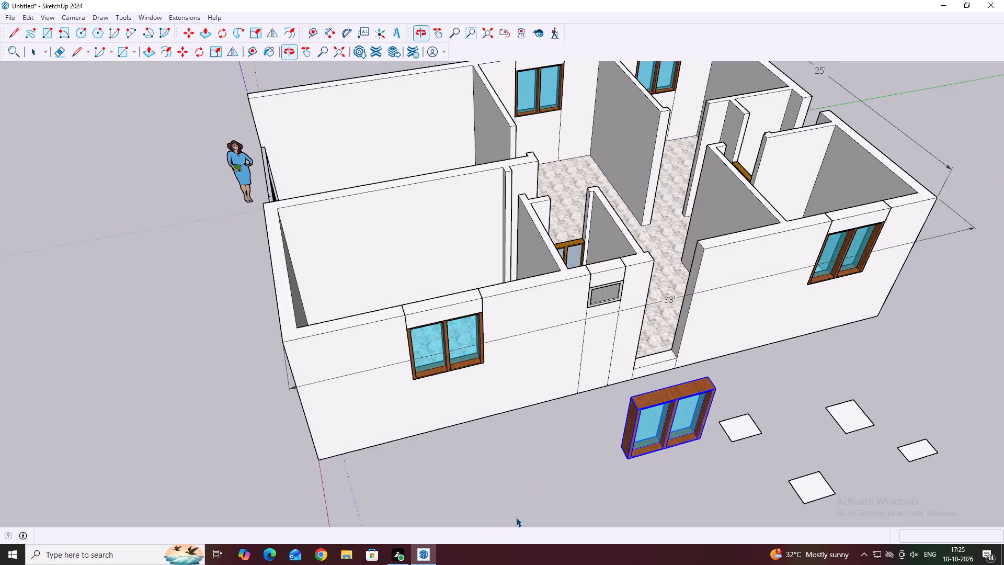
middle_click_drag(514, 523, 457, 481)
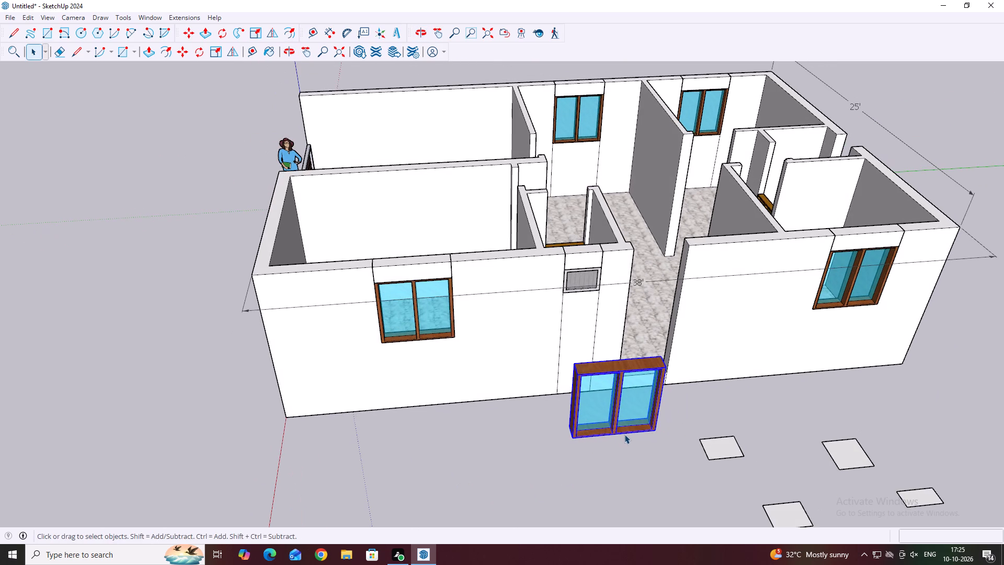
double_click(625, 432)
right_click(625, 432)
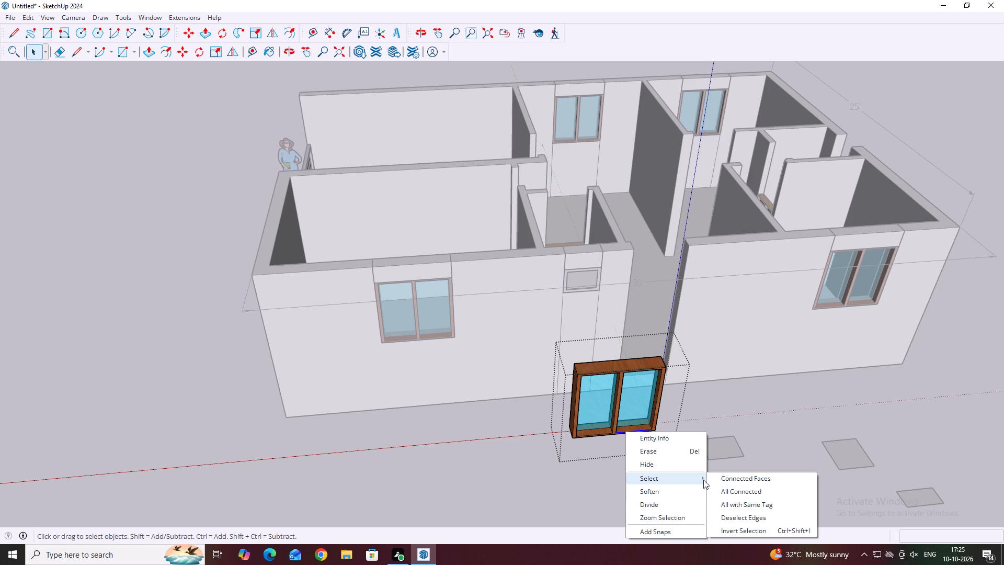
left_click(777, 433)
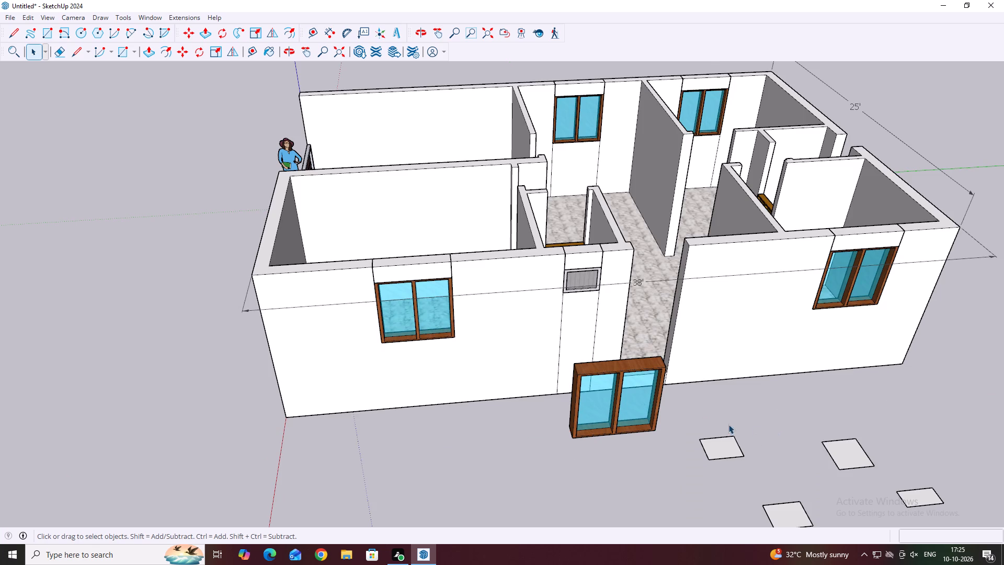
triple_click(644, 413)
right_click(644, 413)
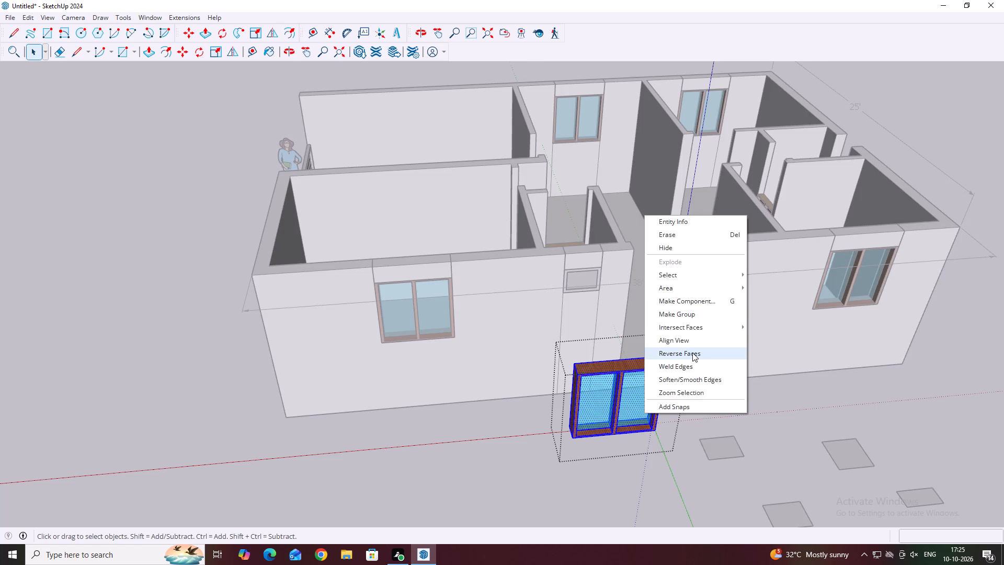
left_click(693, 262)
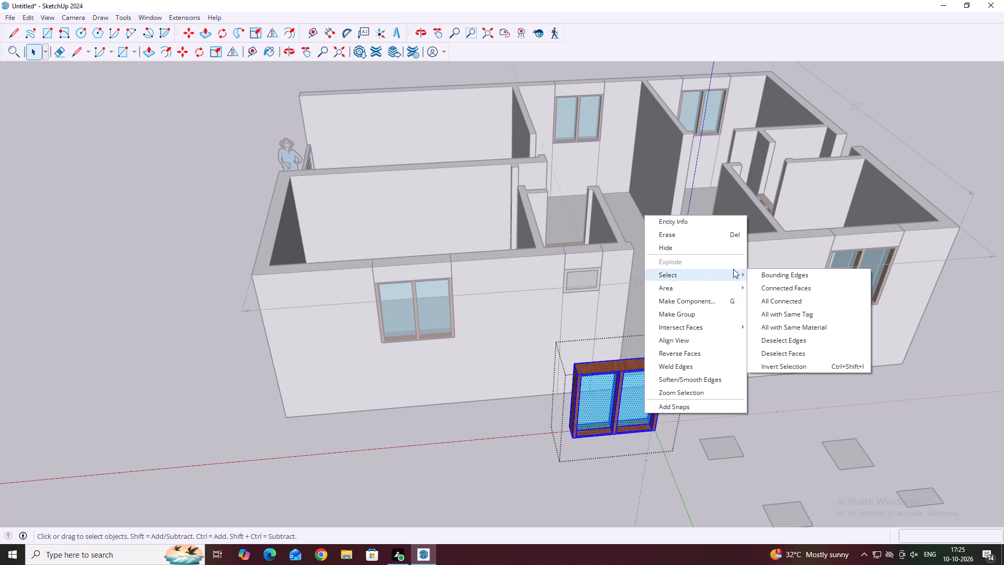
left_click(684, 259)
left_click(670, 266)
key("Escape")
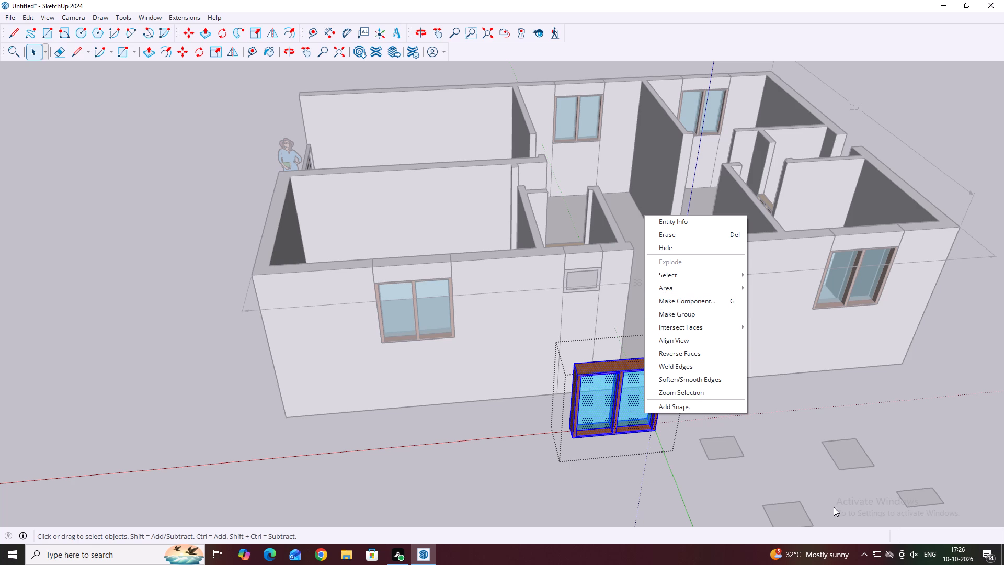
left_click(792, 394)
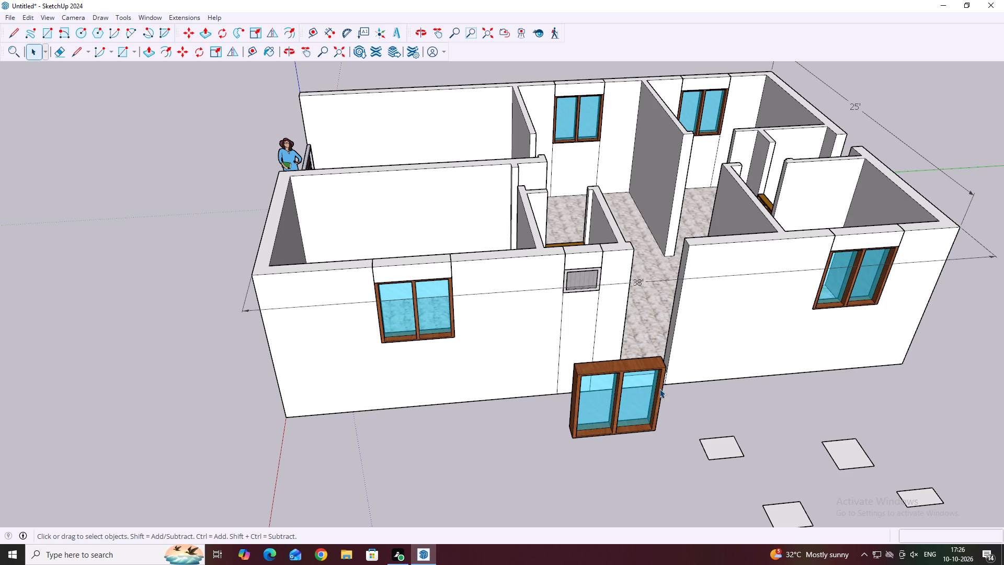
Explode the group of the two-pane window copy standing on the ground in front of the 38' wall.
left_click(627, 428)
right_click(626, 428)
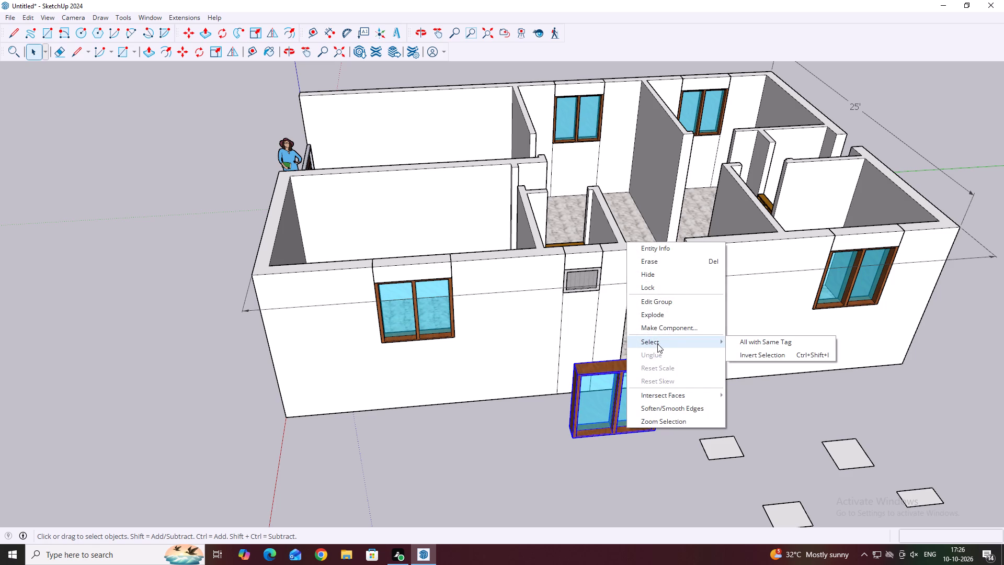
left_click(673, 316)
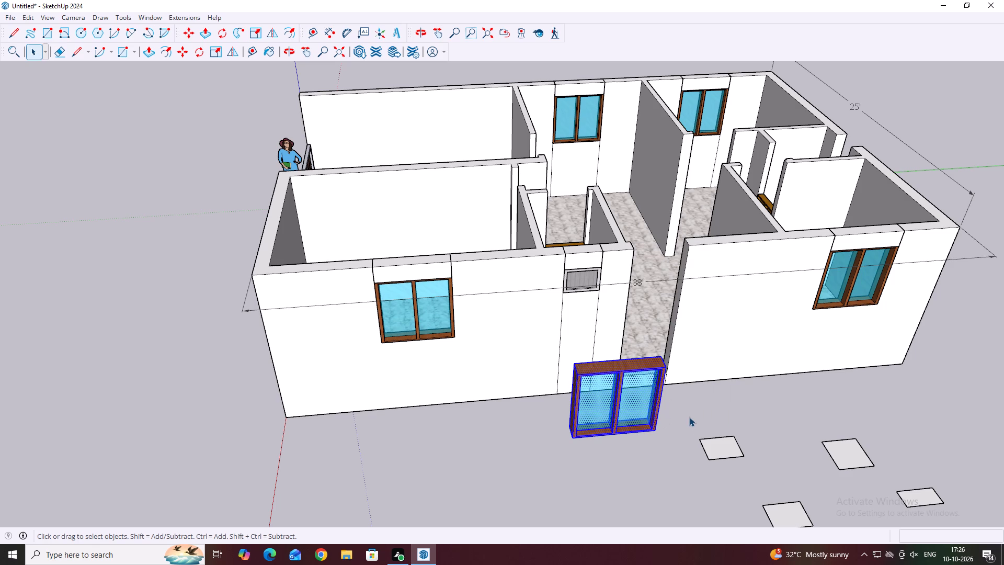
key("Return")
Select all the frame and glass geometry of the exploded window copy, leaving out the house wall's edges and faces.
left_click(655, 415)
scroll(654, 420, "up", 1)
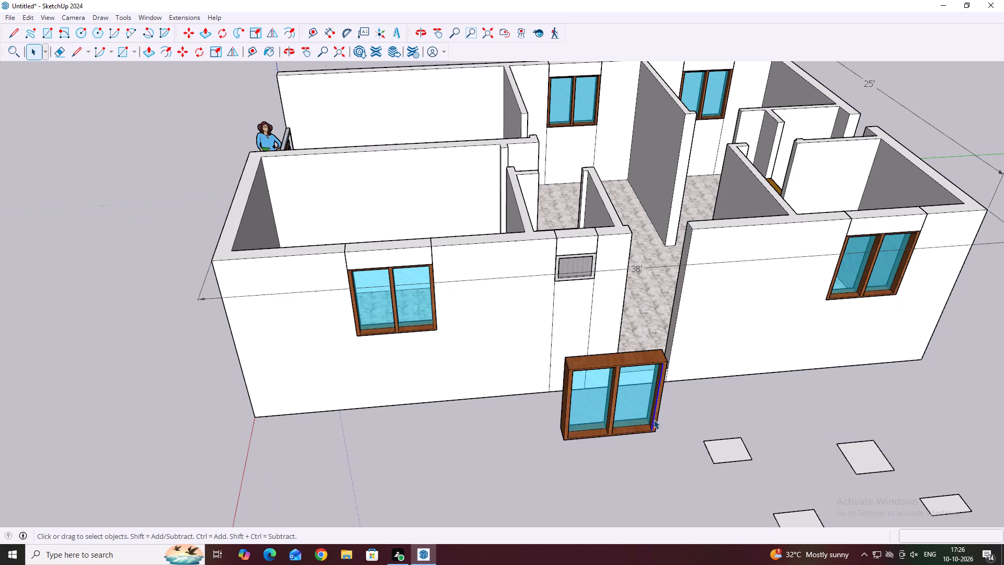
scroll(606, 391, "up", 4)
scroll(546, 351, "down", 6)
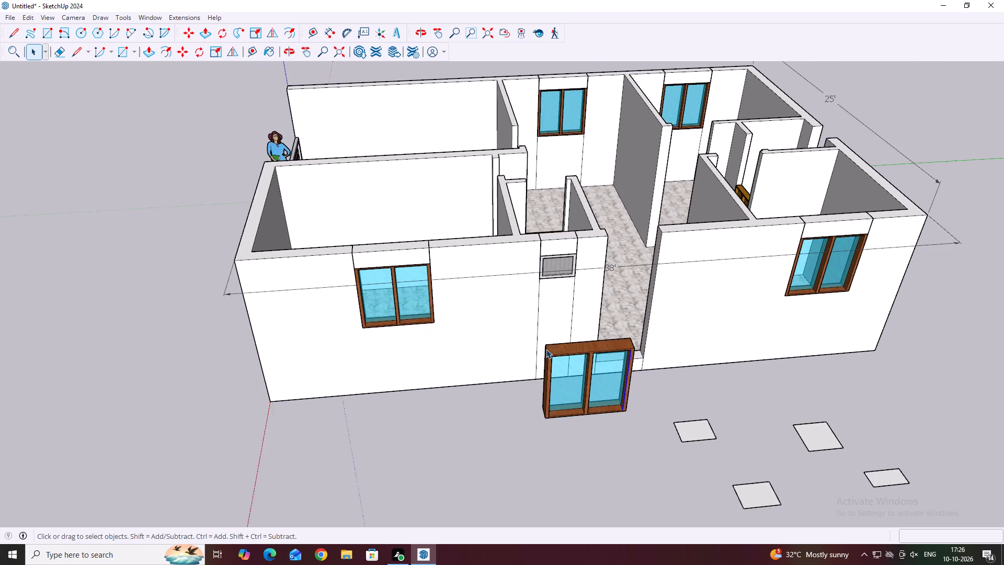
scroll(546, 349, "up", 2)
left_click_drag(544, 343, 657, 469)
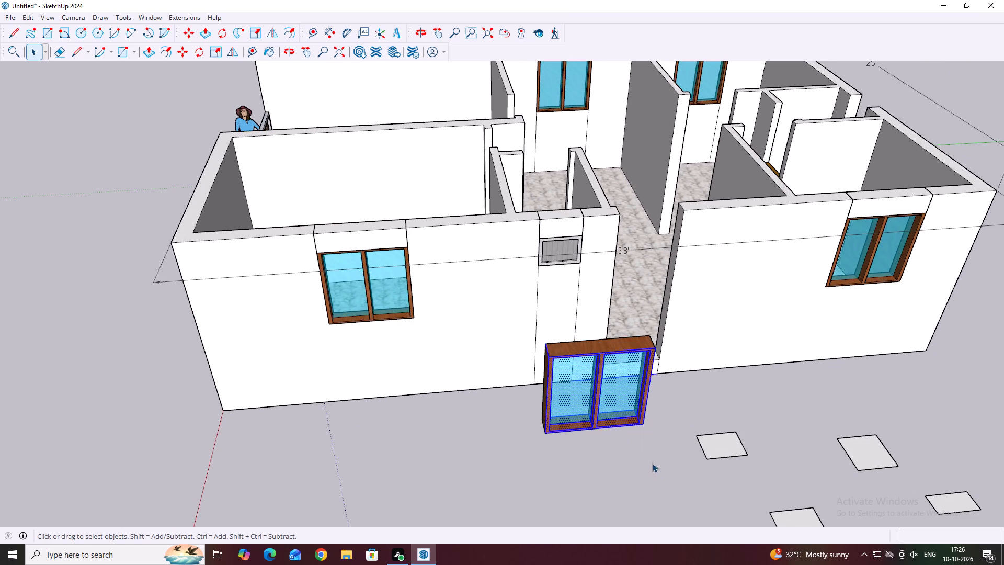
scroll(608, 412, "down", 4)
middle_click_drag(597, 382, 632, 449)
scroll(643, 457, "down", 1)
key("Escape")
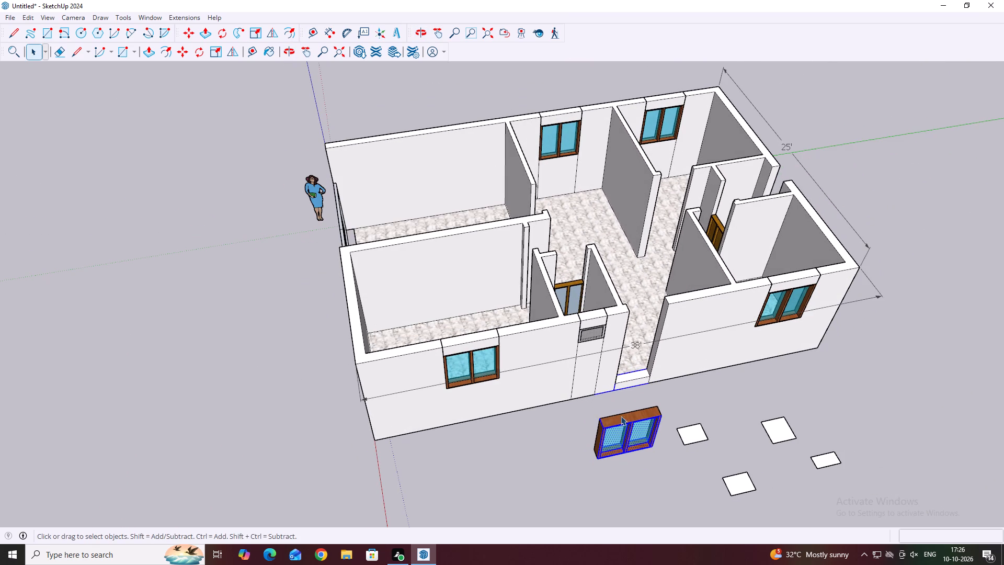
key("Escape")
left_click(697, 414)
left_click_drag(579, 394, 665, 480)
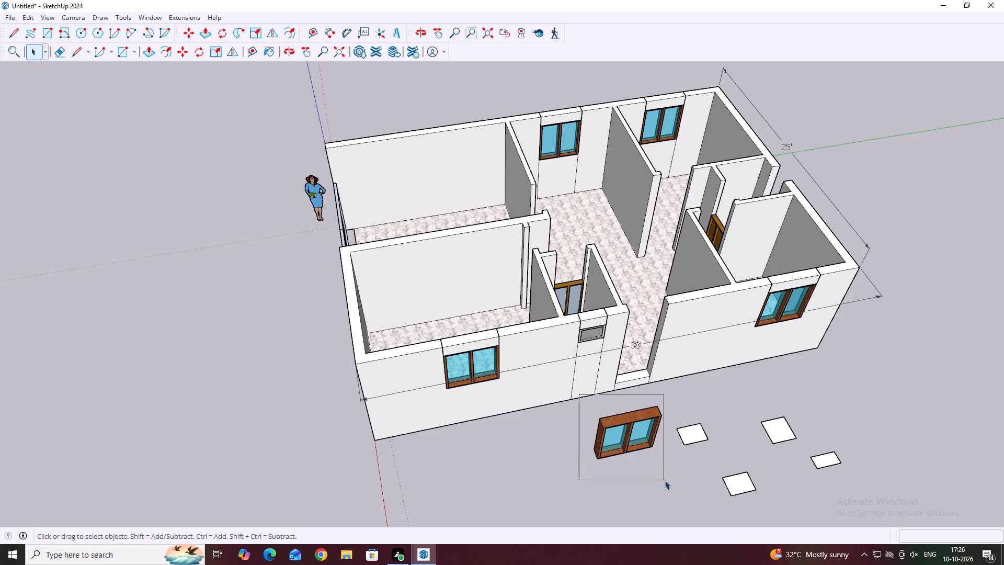
left_click_drag(665, 480, 665, 481)
middle_click_drag(653, 460, 598, 411)
scroll(596, 411, "up", 9)
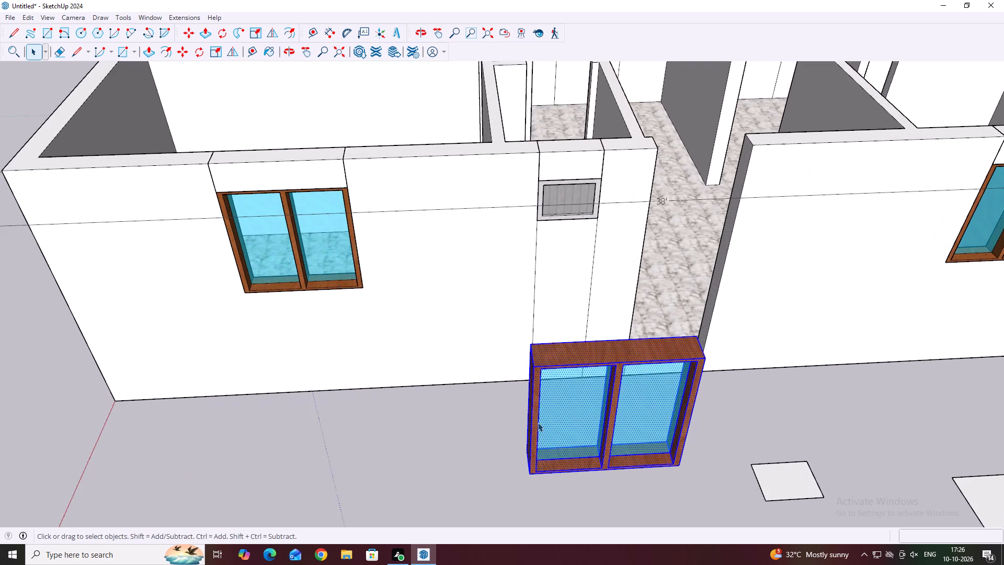
middle_click_drag(529, 442, 516, 412)
scroll(527, 422, "down", 3)
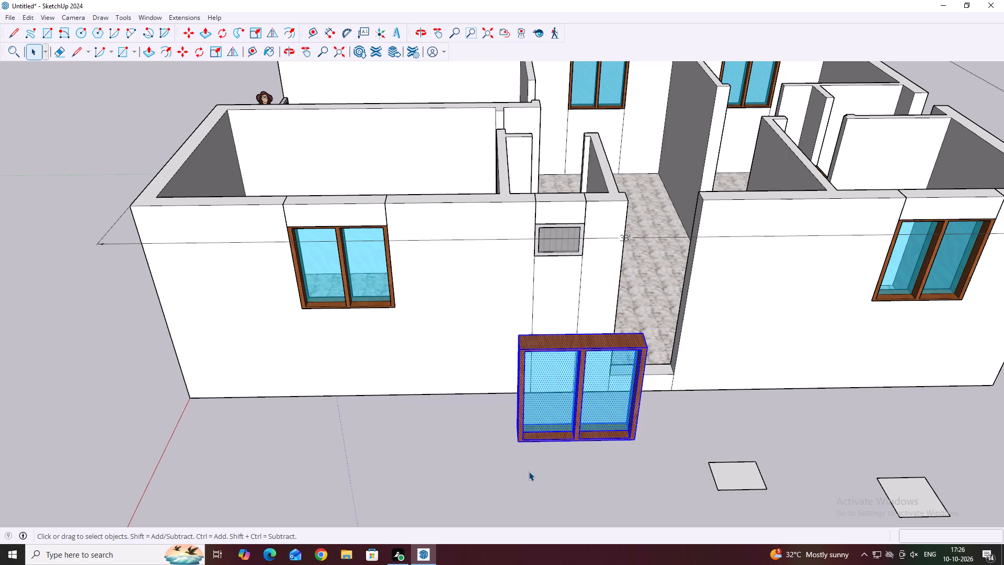
scroll(509, 441, "up", 2)
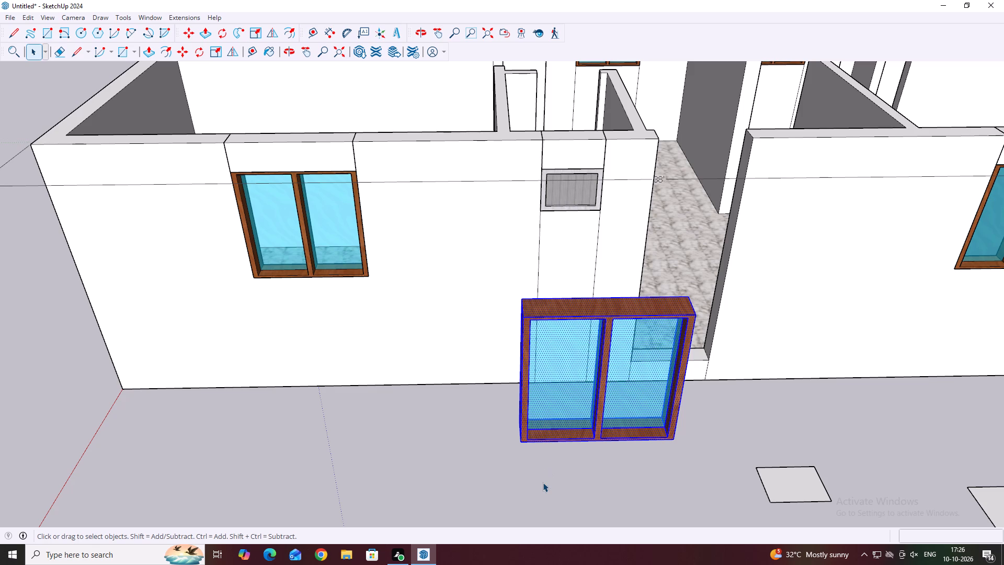
scroll(543, 391, "up", 1)
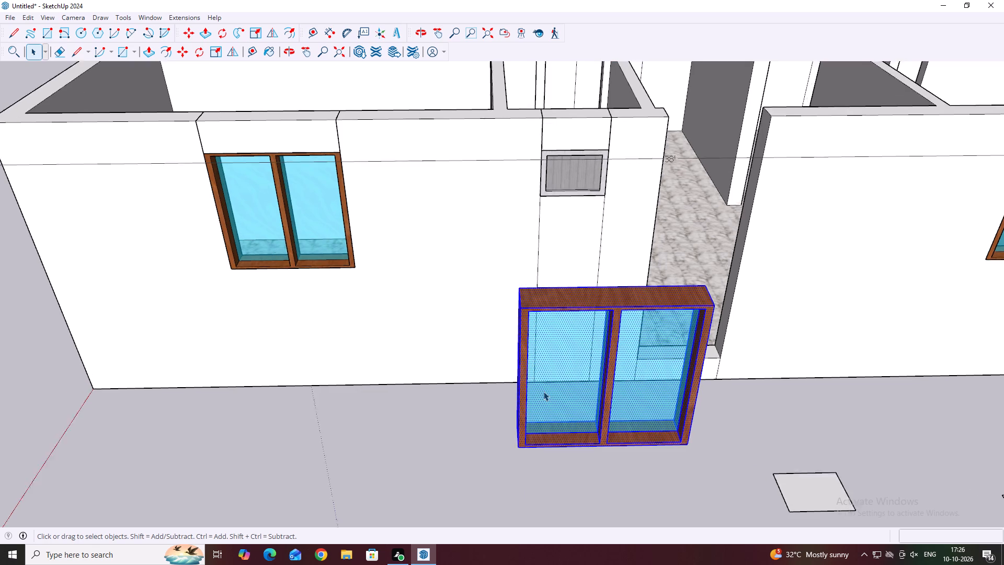
scroll(543, 391, "up", 1)
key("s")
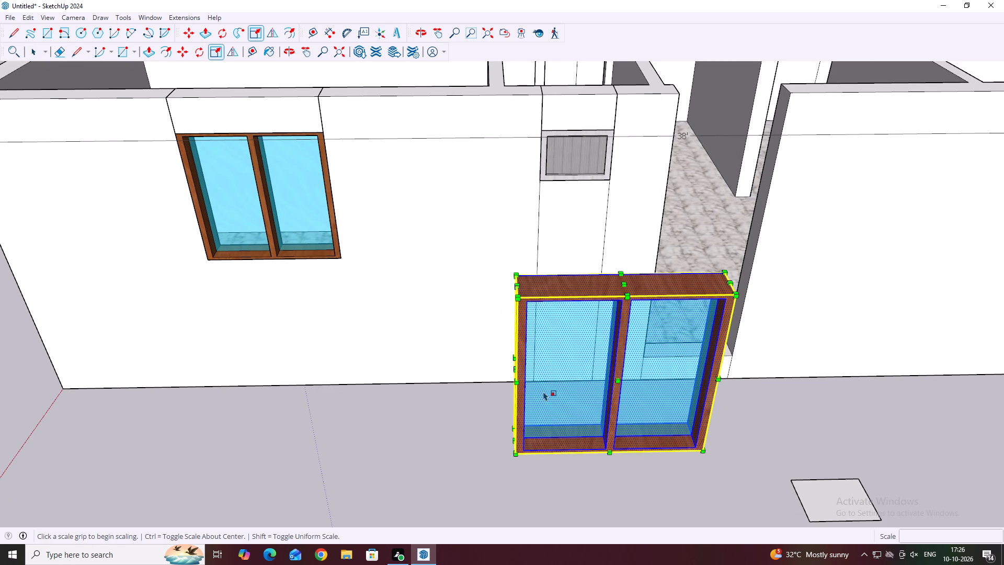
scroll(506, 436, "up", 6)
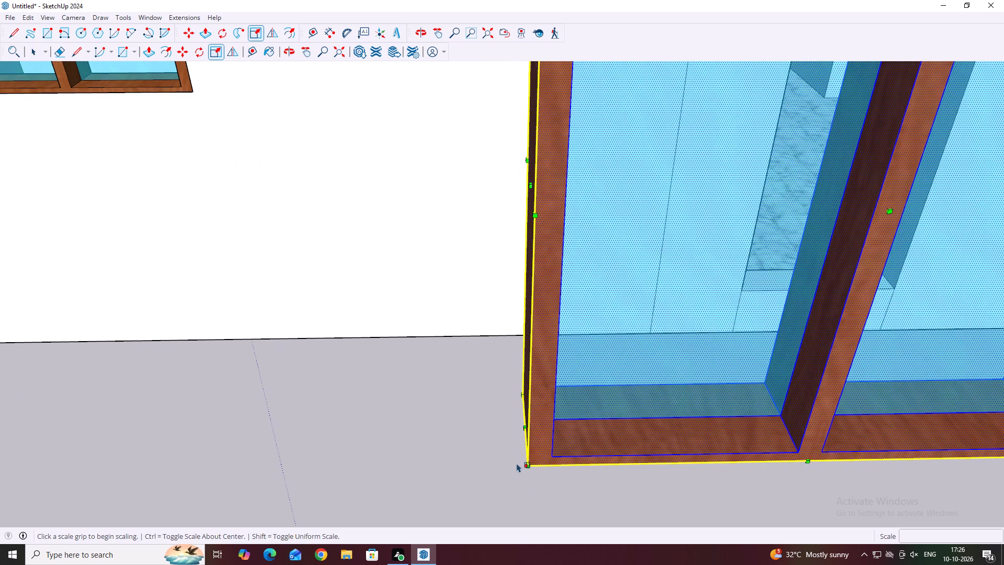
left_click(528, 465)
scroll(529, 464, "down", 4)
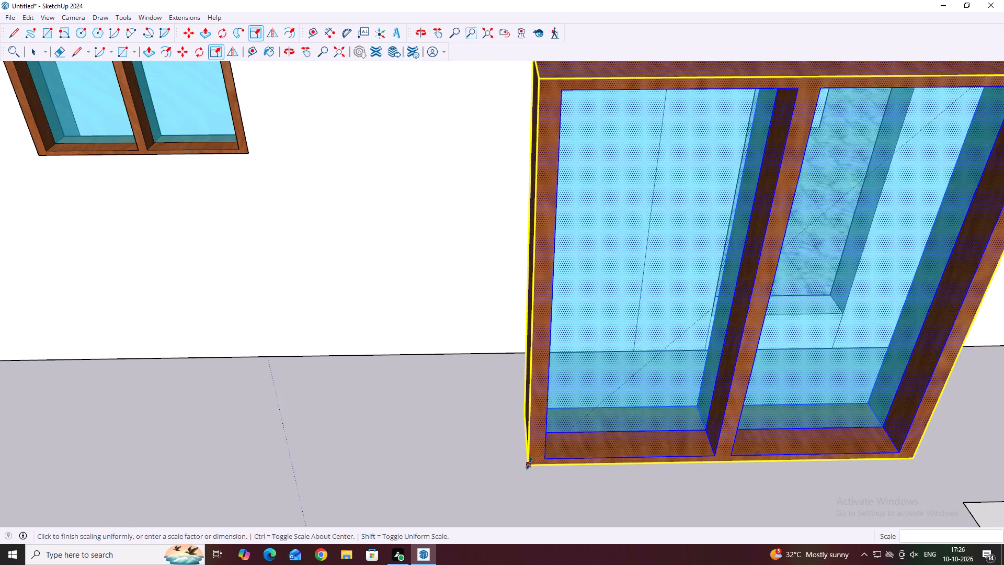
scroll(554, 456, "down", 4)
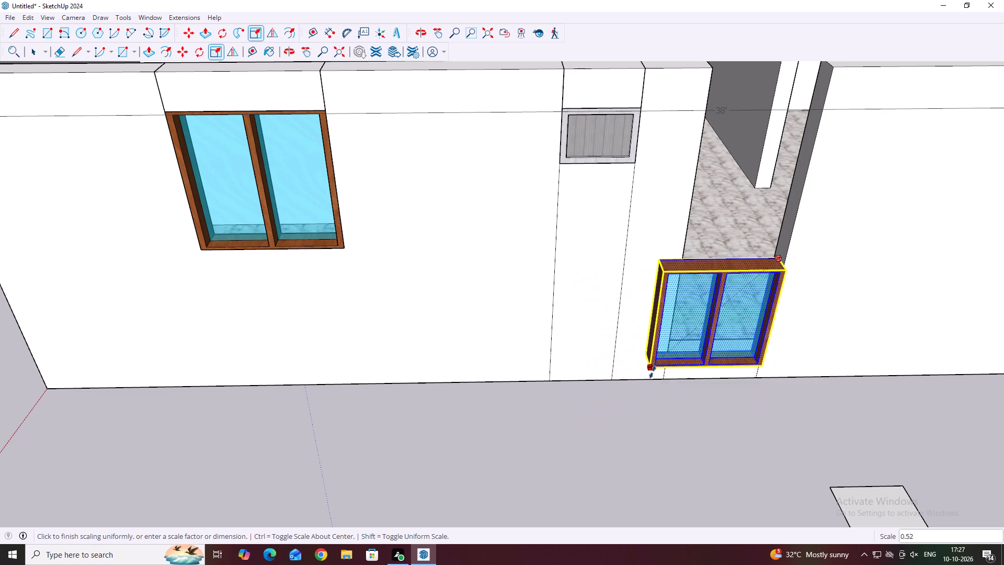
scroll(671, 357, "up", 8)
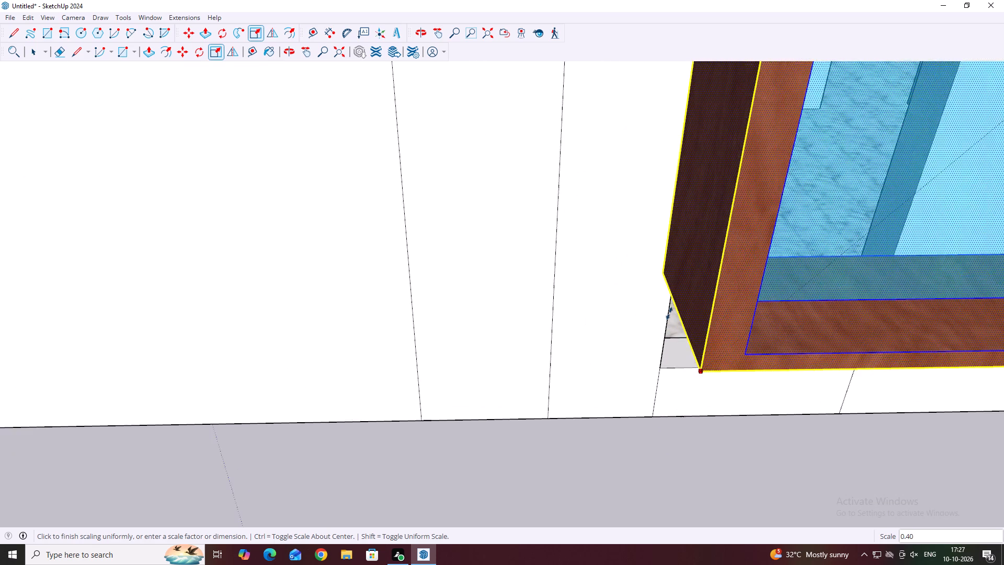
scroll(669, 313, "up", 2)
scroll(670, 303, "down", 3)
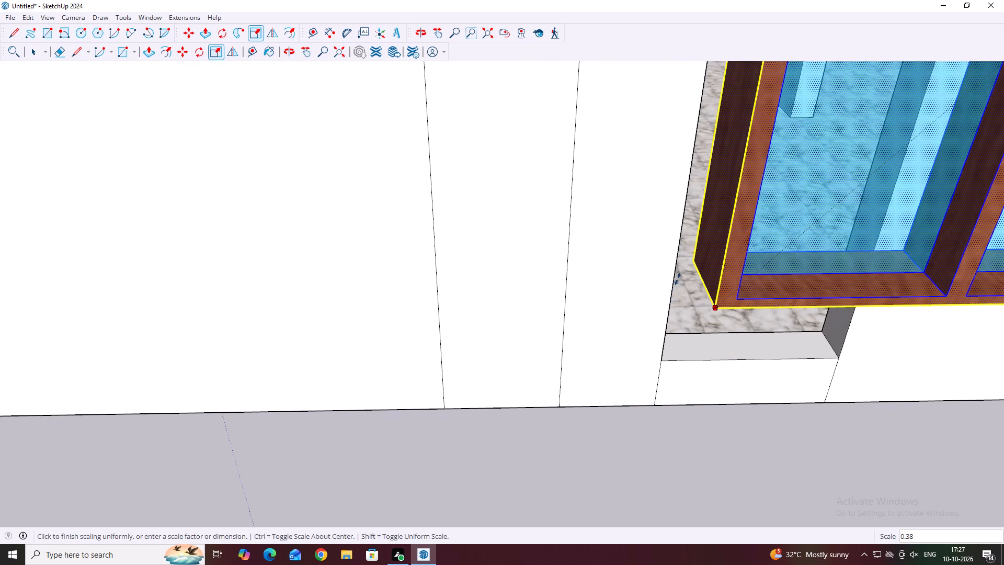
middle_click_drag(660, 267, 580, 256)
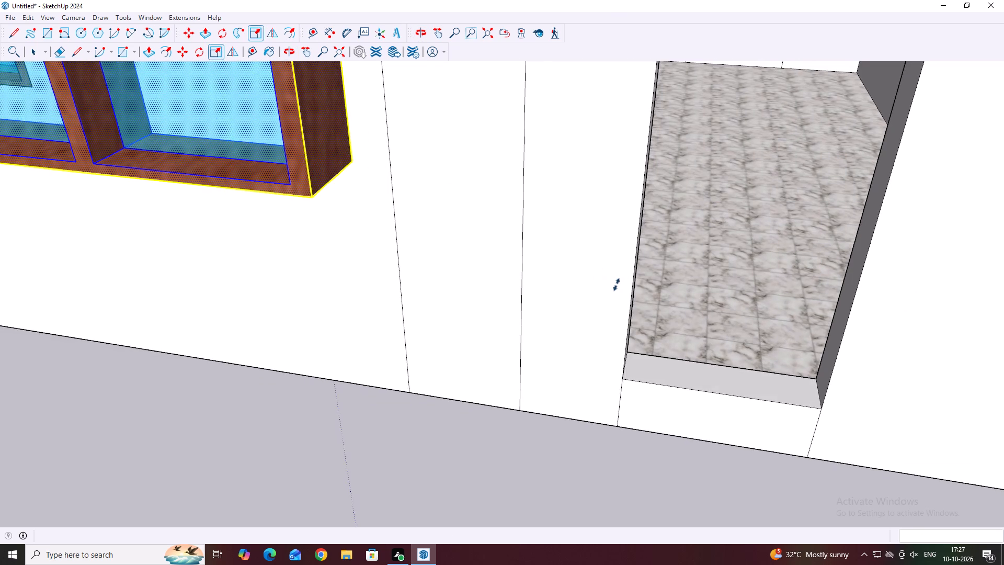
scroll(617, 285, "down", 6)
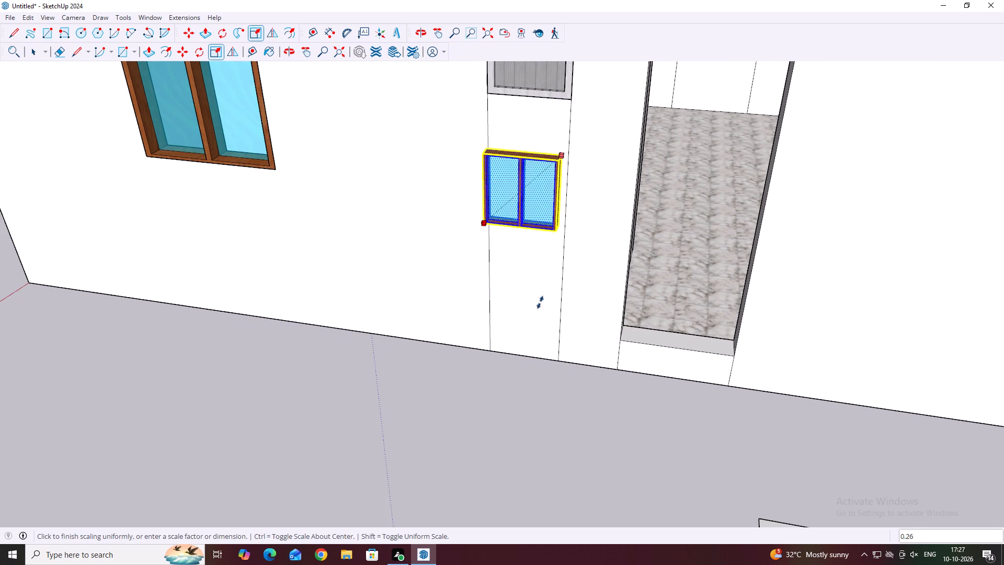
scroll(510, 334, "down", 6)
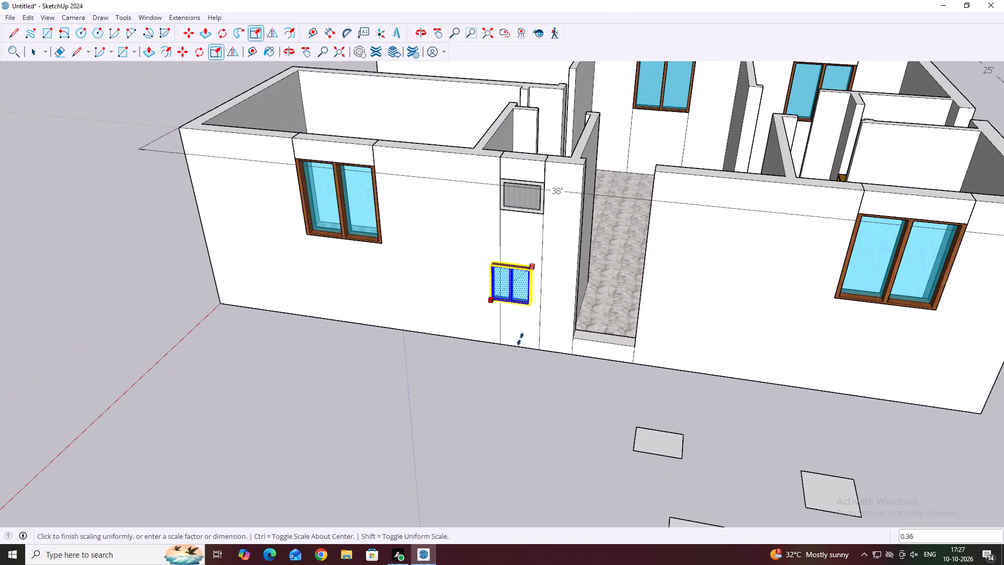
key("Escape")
Scale the exploded window copy down uniformly from an upper corner of its frame, keeping its proportions.
scroll(508, 371, "down", 4)
middle_click_drag(520, 335, 573, 405)
scroll(579, 411, "down", 1)
scroll(506, 381, "up", 1)
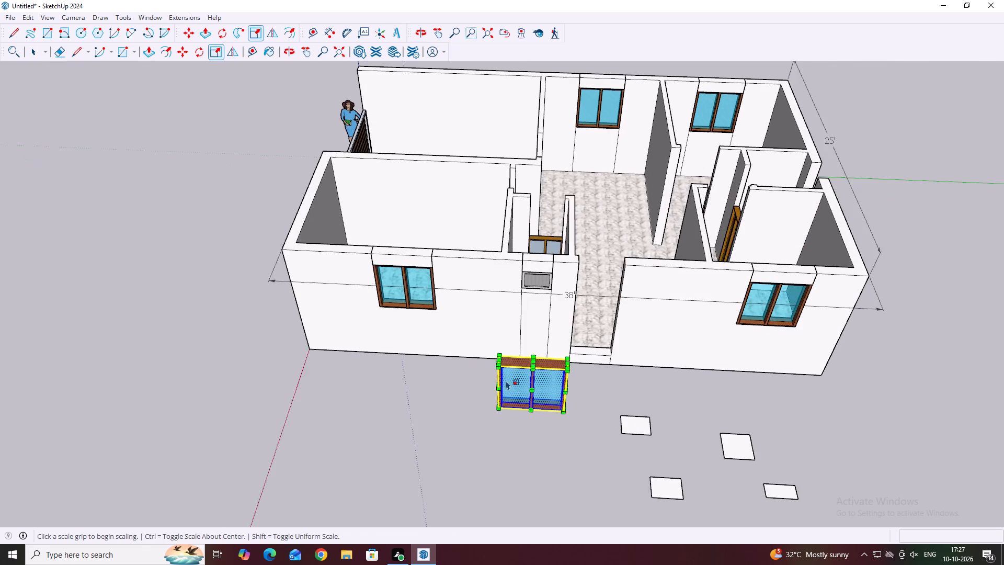
scroll(506, 380, "up", 6)
left_click(499, 363)
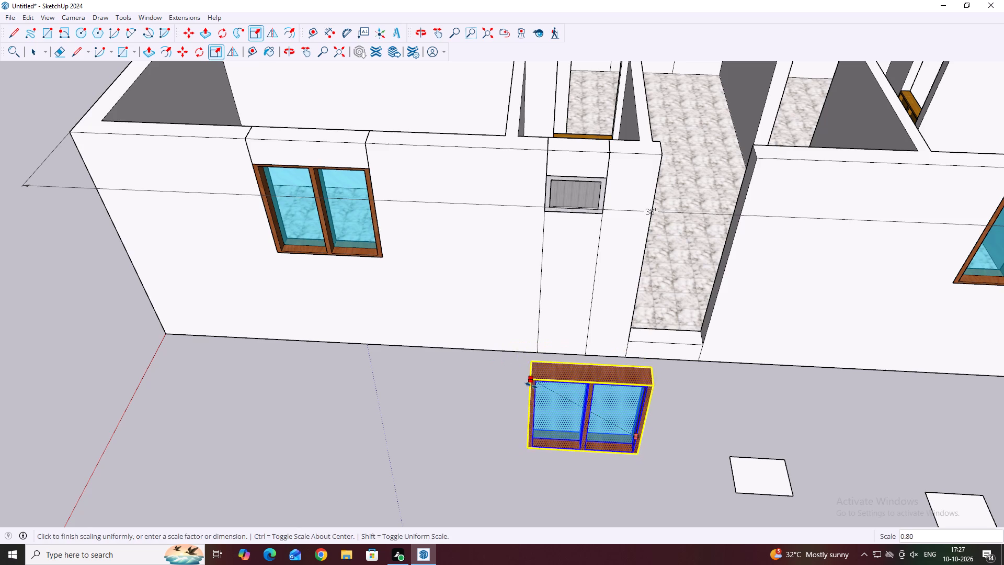
middle_click_drag(577, 410, 612, 393)
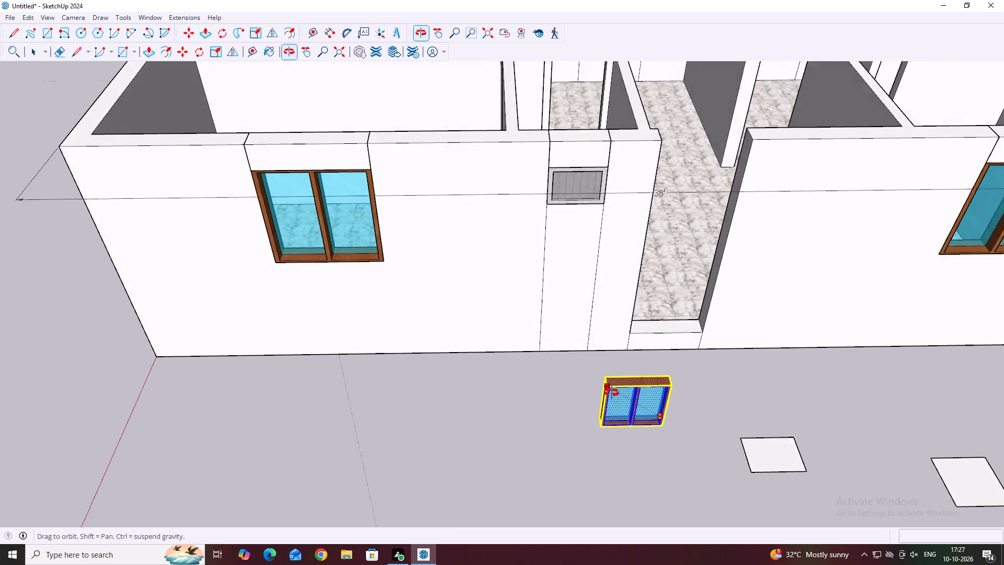
middle_click_drag(612, 393, 663, 351)
left_click(658, 348)
middle_click_drag(730, 368, 708, 360)
key("space")
scroll(678, 359, "up", 3)
middle_click_drag(703, 364, 633, 354)
scroll(629, 348, "up", 3)
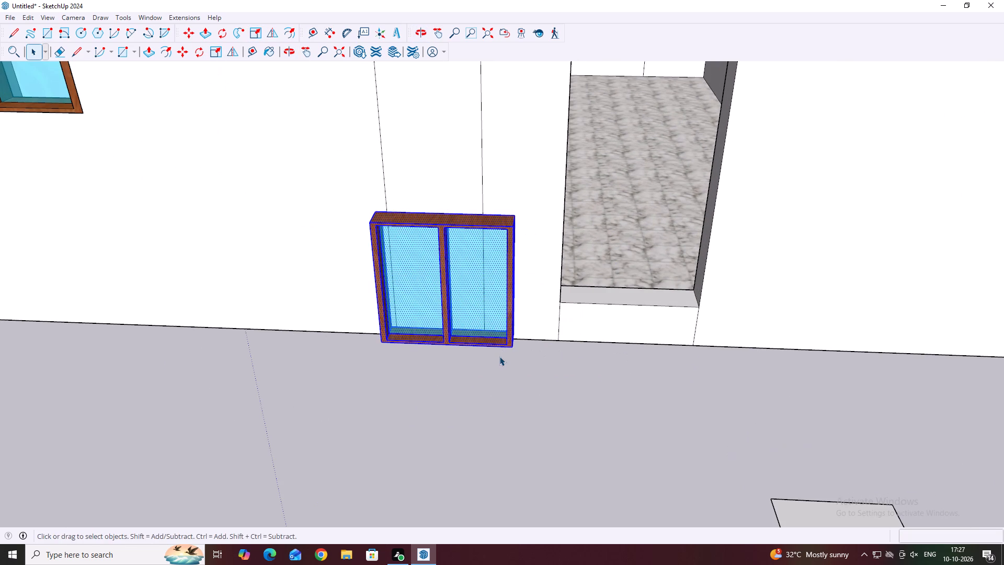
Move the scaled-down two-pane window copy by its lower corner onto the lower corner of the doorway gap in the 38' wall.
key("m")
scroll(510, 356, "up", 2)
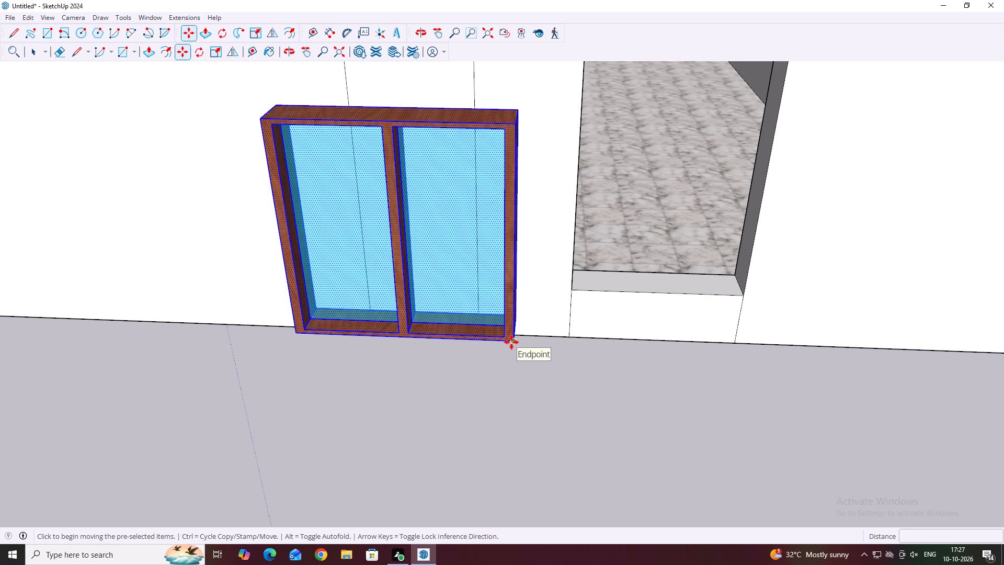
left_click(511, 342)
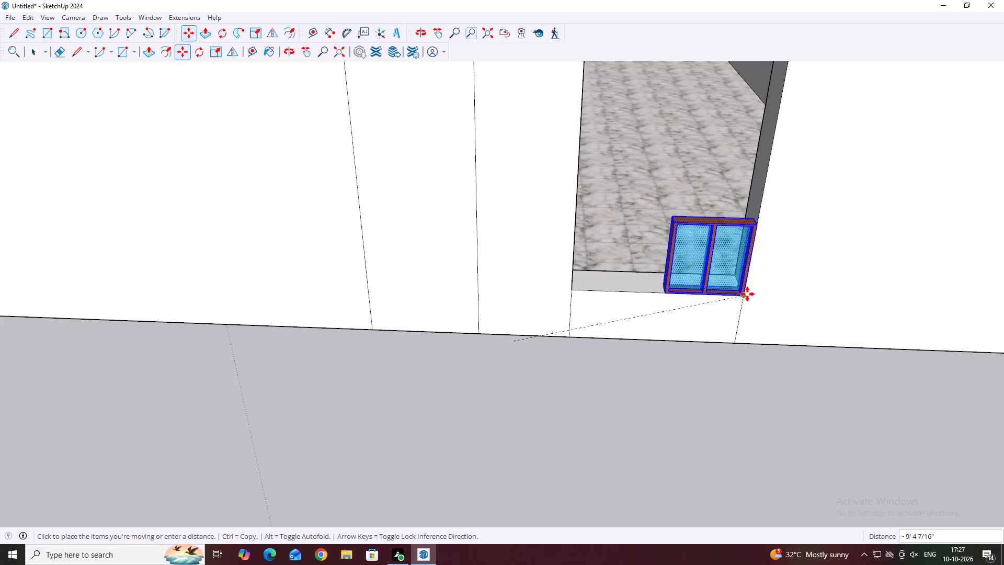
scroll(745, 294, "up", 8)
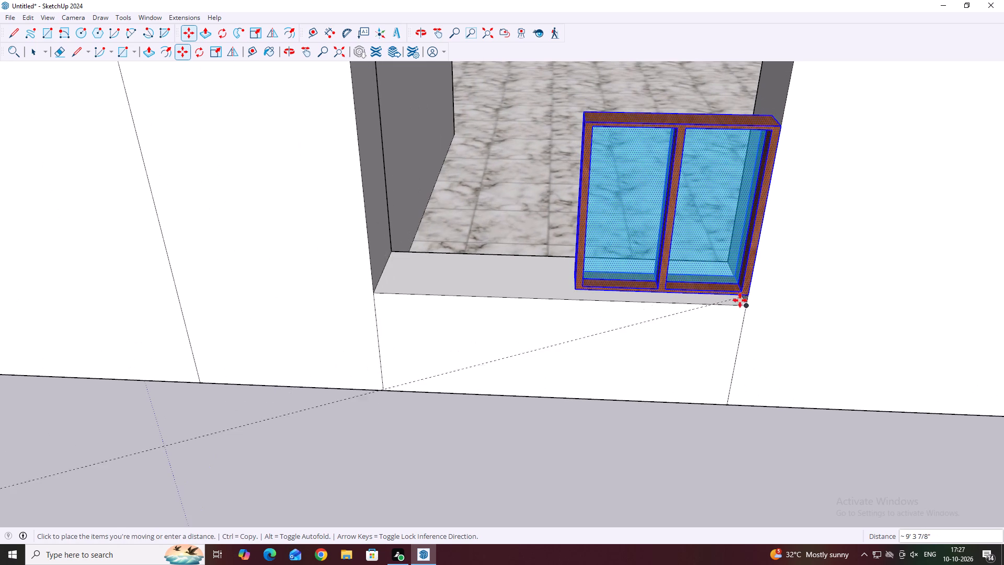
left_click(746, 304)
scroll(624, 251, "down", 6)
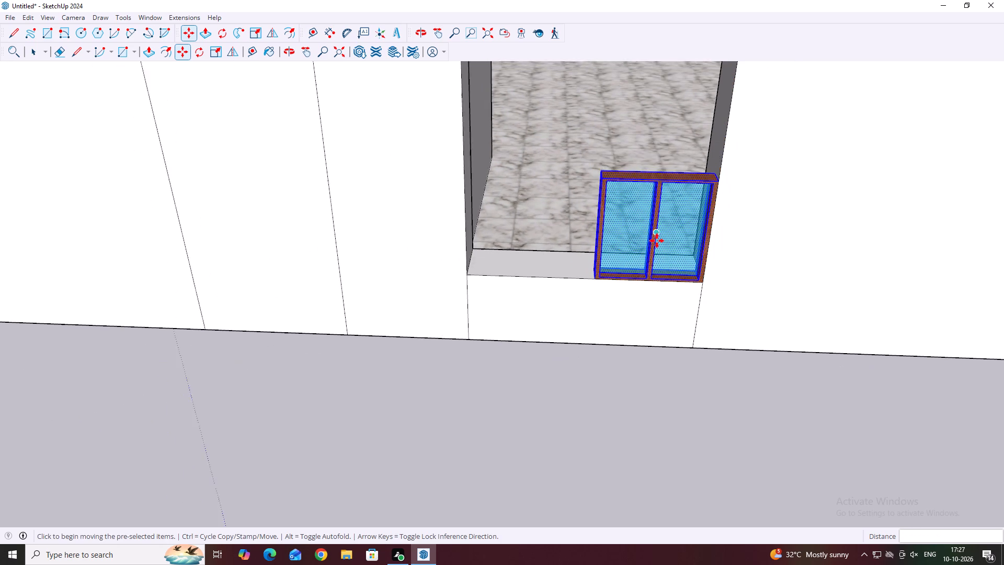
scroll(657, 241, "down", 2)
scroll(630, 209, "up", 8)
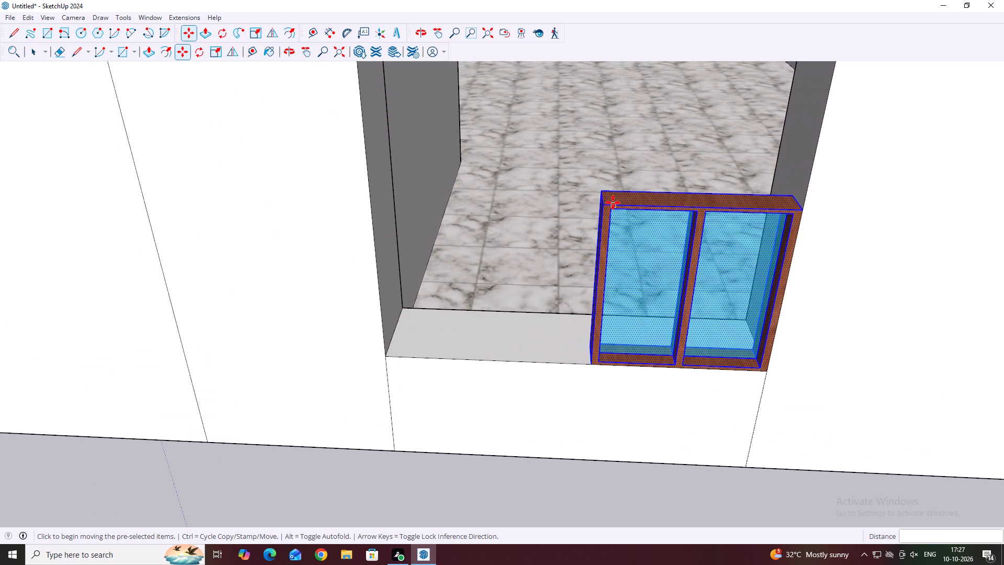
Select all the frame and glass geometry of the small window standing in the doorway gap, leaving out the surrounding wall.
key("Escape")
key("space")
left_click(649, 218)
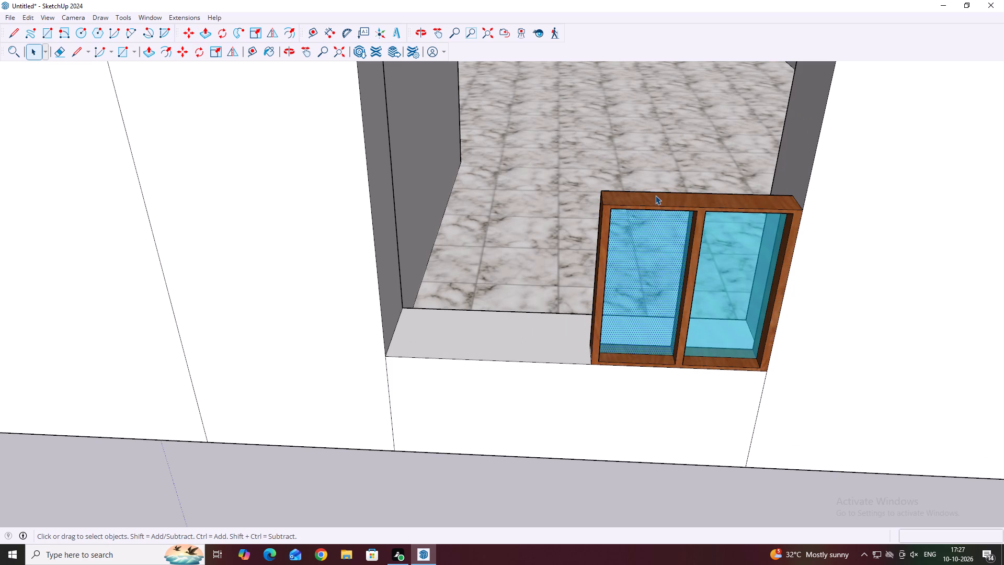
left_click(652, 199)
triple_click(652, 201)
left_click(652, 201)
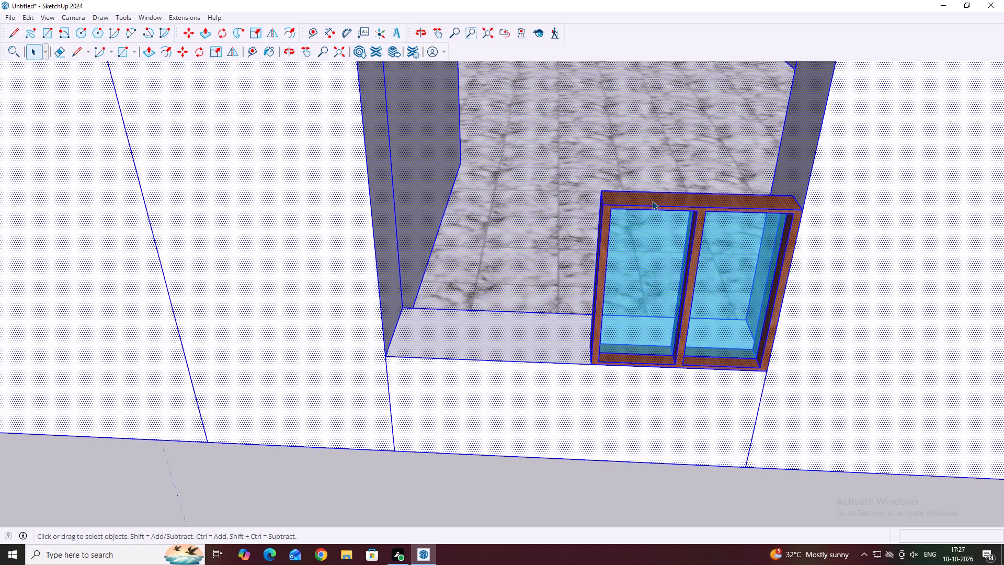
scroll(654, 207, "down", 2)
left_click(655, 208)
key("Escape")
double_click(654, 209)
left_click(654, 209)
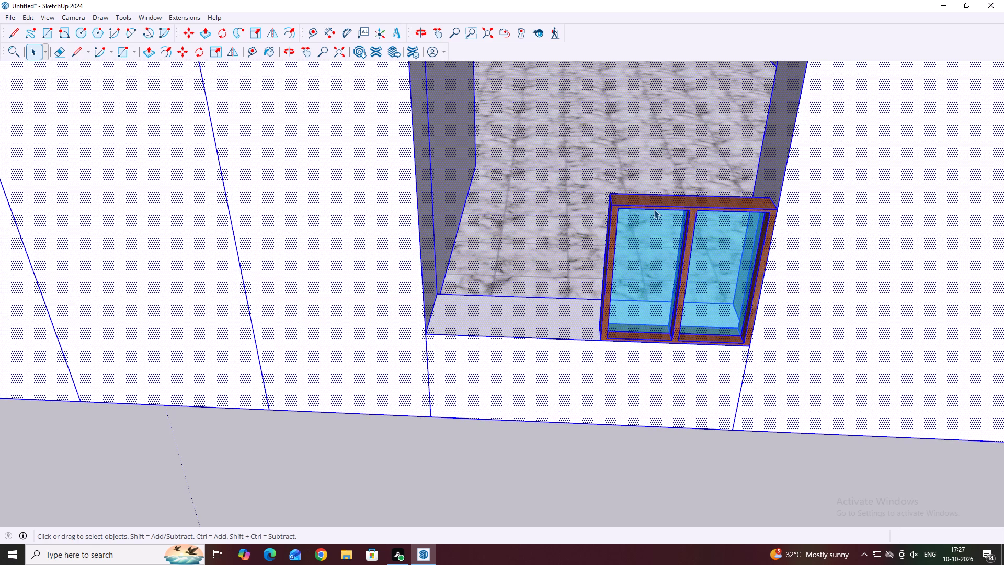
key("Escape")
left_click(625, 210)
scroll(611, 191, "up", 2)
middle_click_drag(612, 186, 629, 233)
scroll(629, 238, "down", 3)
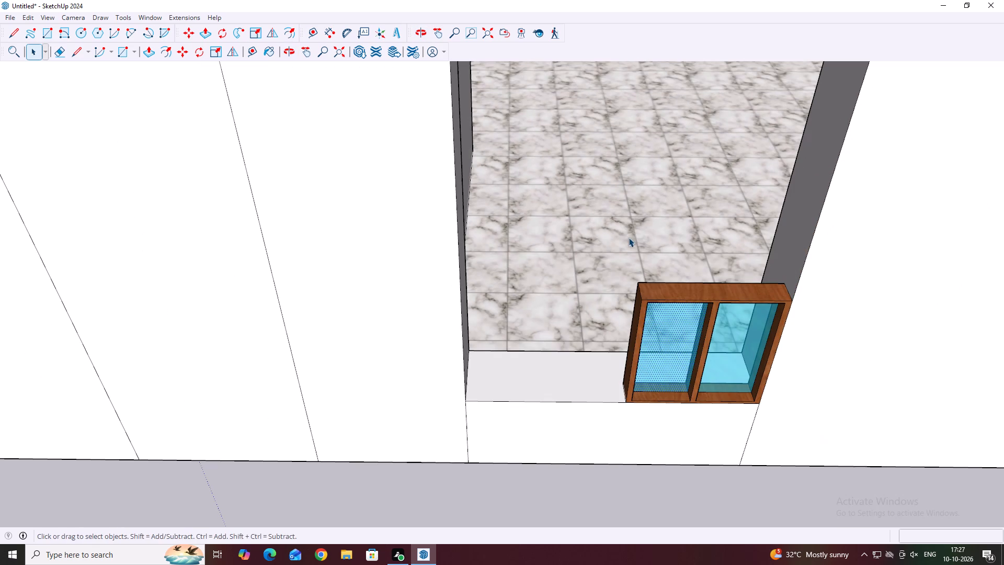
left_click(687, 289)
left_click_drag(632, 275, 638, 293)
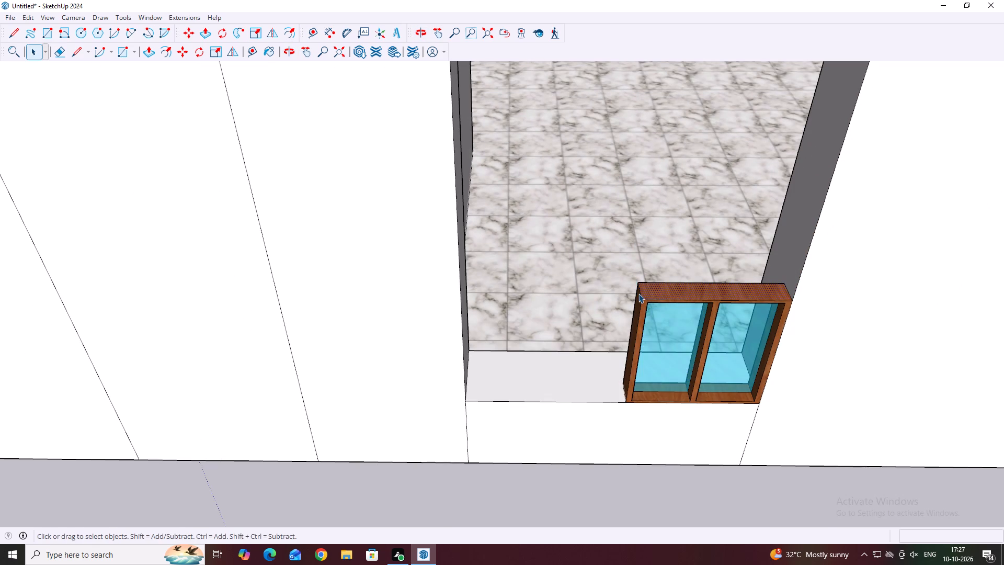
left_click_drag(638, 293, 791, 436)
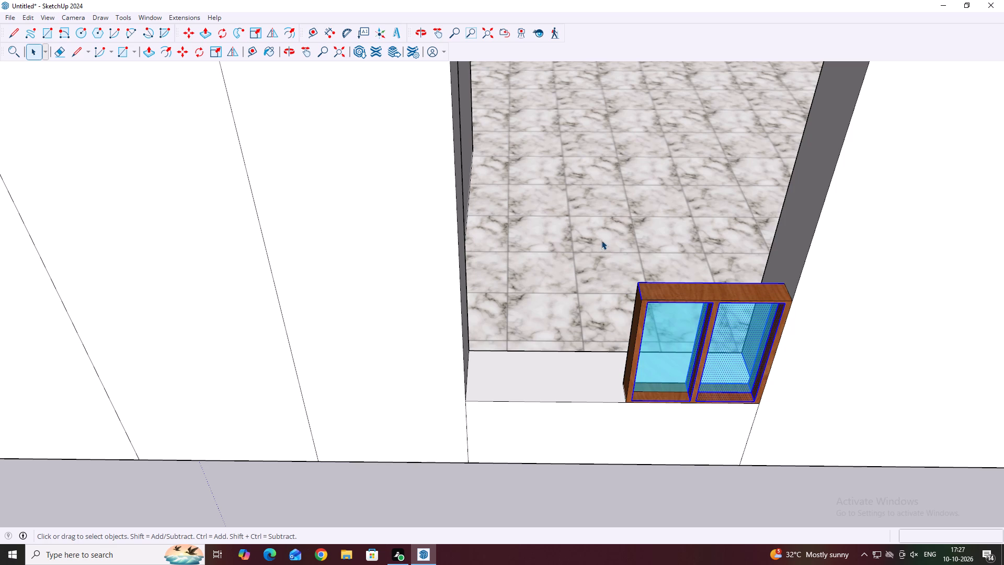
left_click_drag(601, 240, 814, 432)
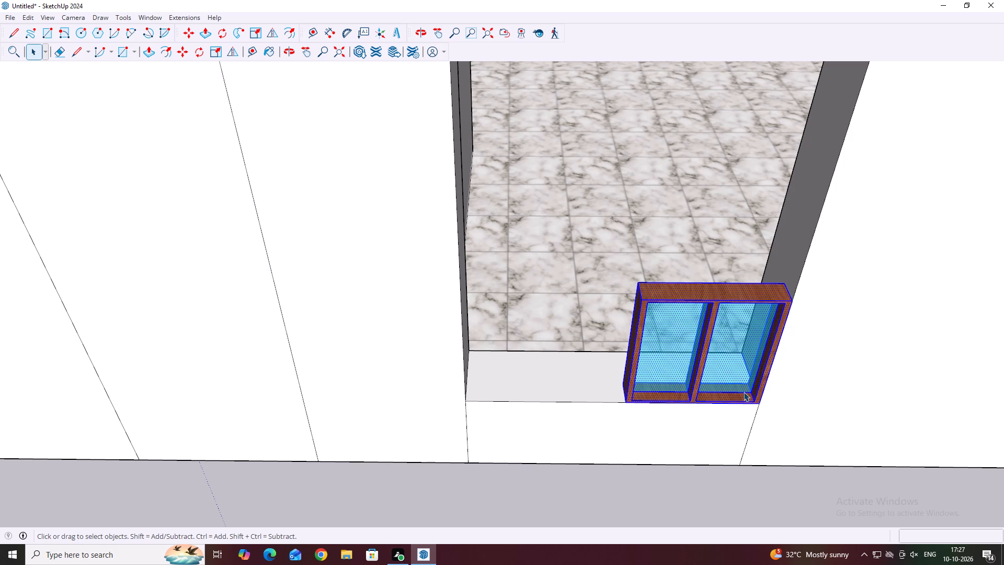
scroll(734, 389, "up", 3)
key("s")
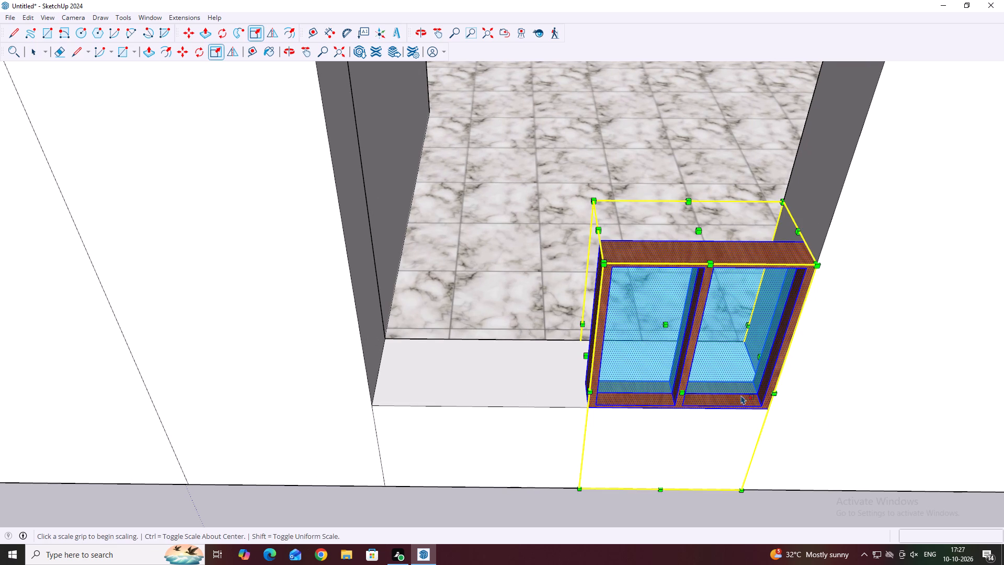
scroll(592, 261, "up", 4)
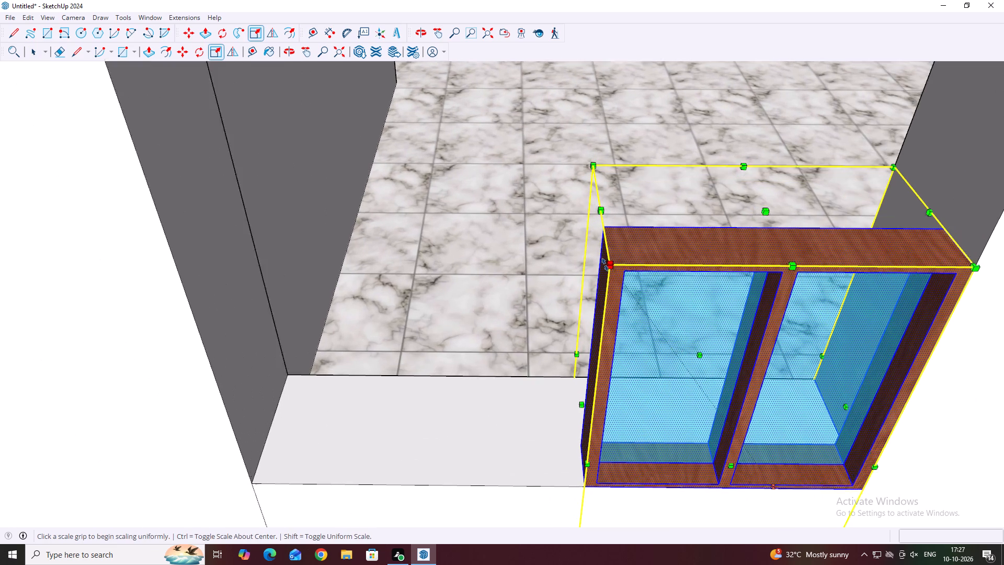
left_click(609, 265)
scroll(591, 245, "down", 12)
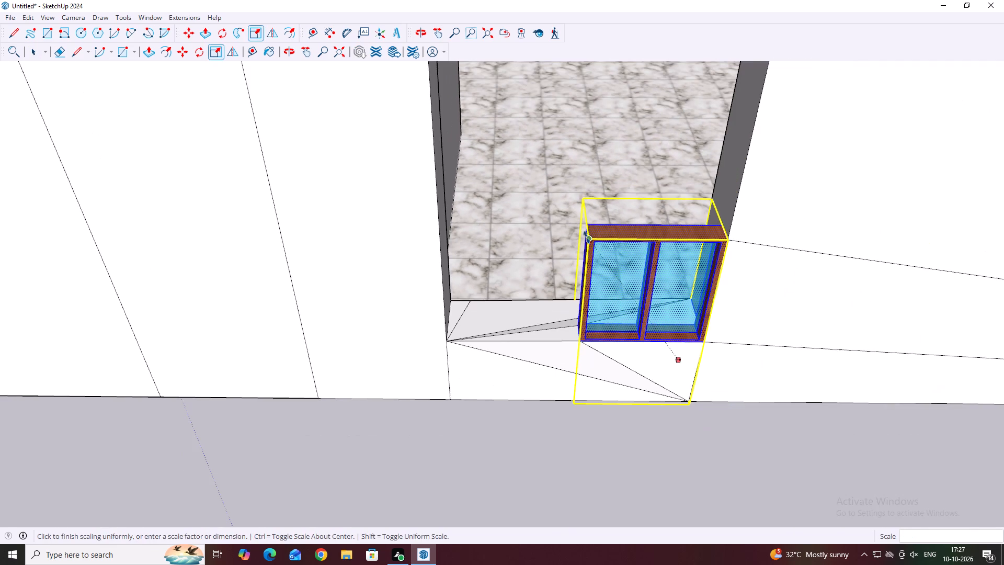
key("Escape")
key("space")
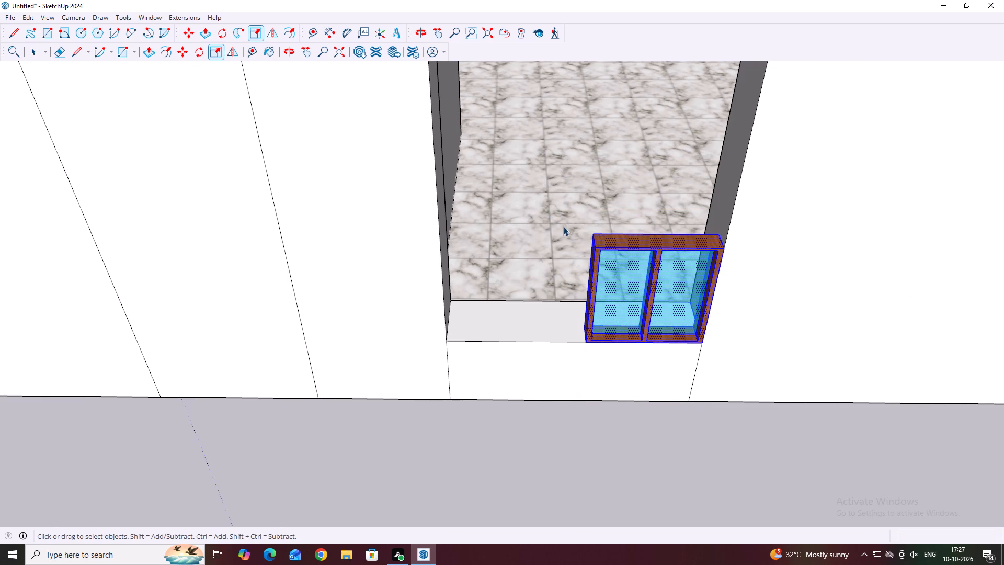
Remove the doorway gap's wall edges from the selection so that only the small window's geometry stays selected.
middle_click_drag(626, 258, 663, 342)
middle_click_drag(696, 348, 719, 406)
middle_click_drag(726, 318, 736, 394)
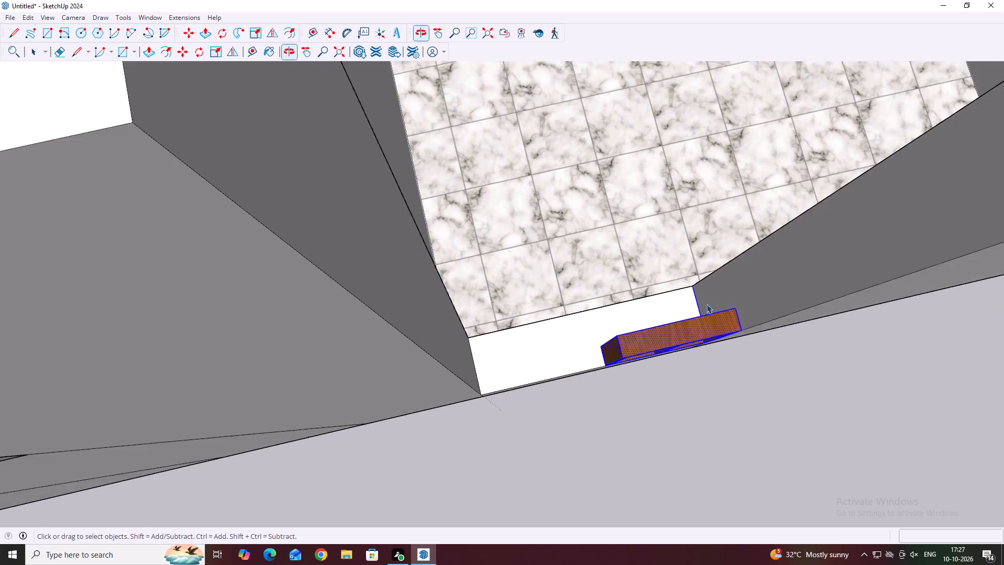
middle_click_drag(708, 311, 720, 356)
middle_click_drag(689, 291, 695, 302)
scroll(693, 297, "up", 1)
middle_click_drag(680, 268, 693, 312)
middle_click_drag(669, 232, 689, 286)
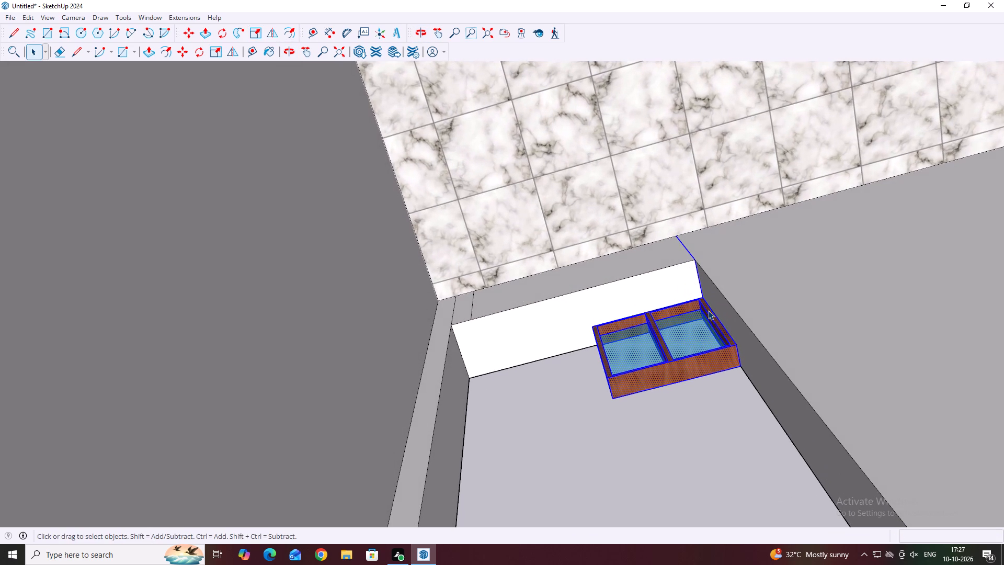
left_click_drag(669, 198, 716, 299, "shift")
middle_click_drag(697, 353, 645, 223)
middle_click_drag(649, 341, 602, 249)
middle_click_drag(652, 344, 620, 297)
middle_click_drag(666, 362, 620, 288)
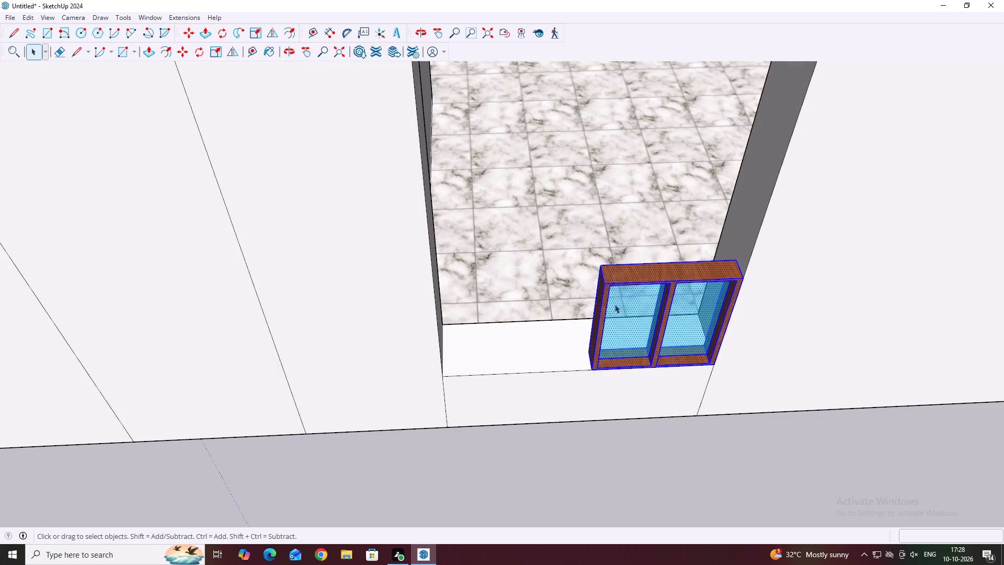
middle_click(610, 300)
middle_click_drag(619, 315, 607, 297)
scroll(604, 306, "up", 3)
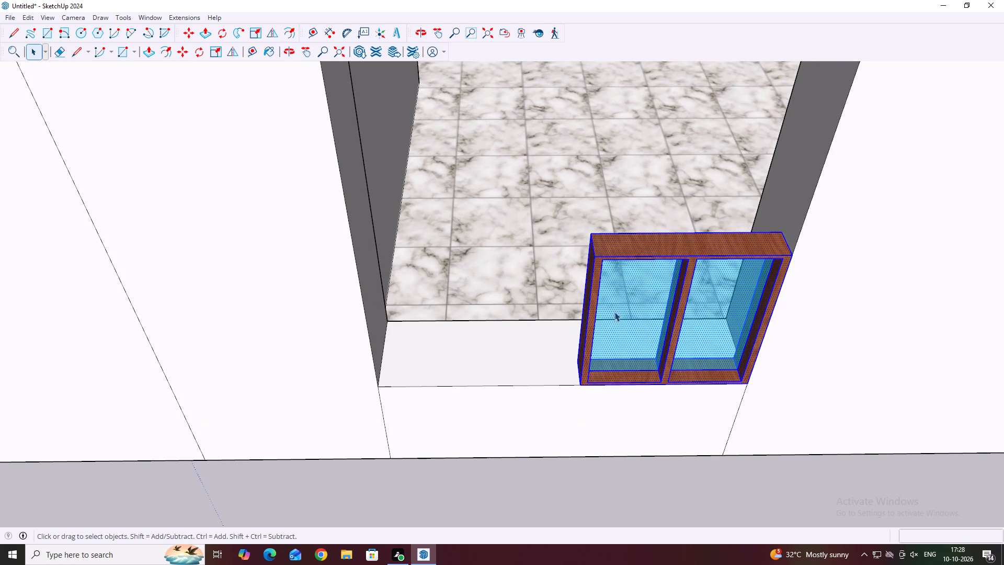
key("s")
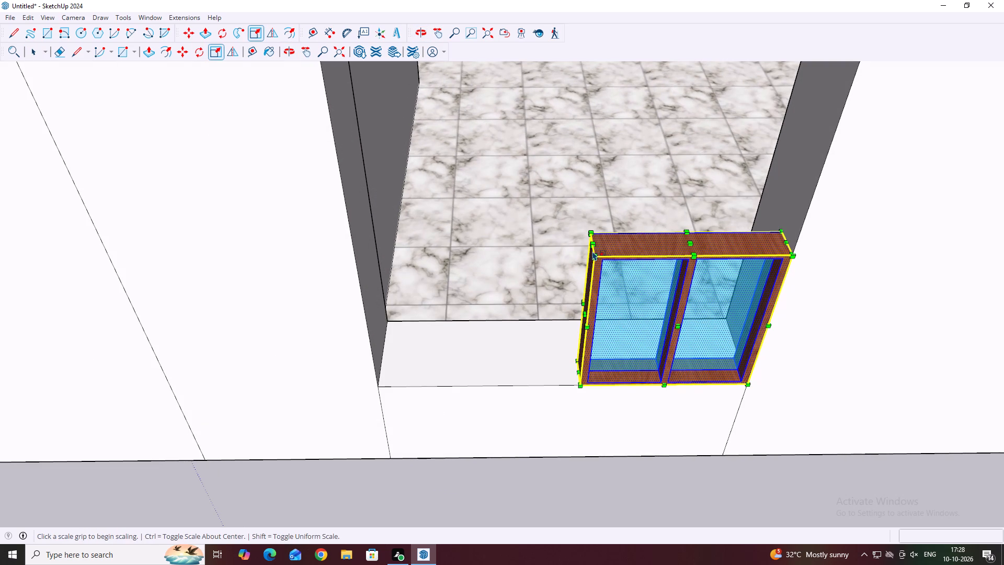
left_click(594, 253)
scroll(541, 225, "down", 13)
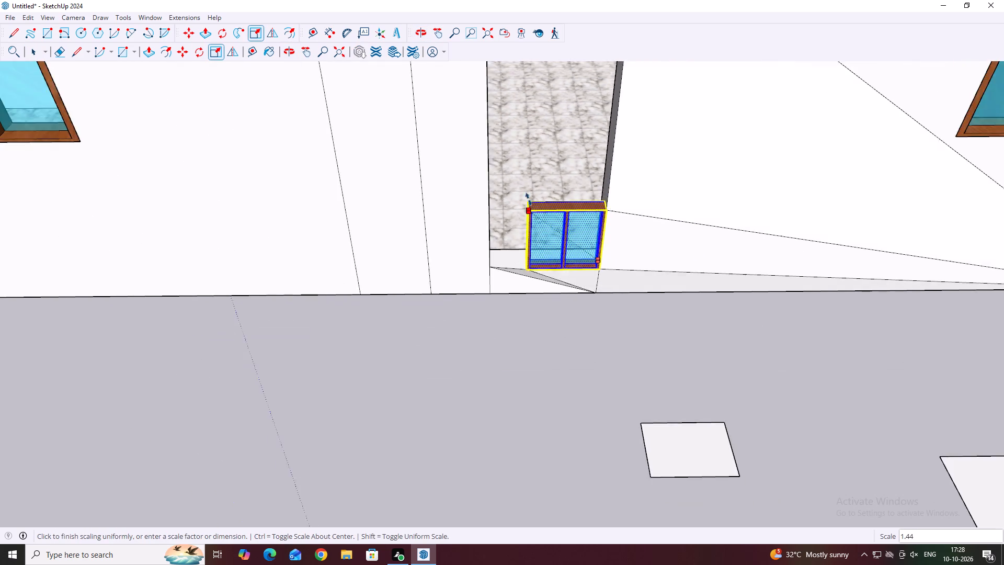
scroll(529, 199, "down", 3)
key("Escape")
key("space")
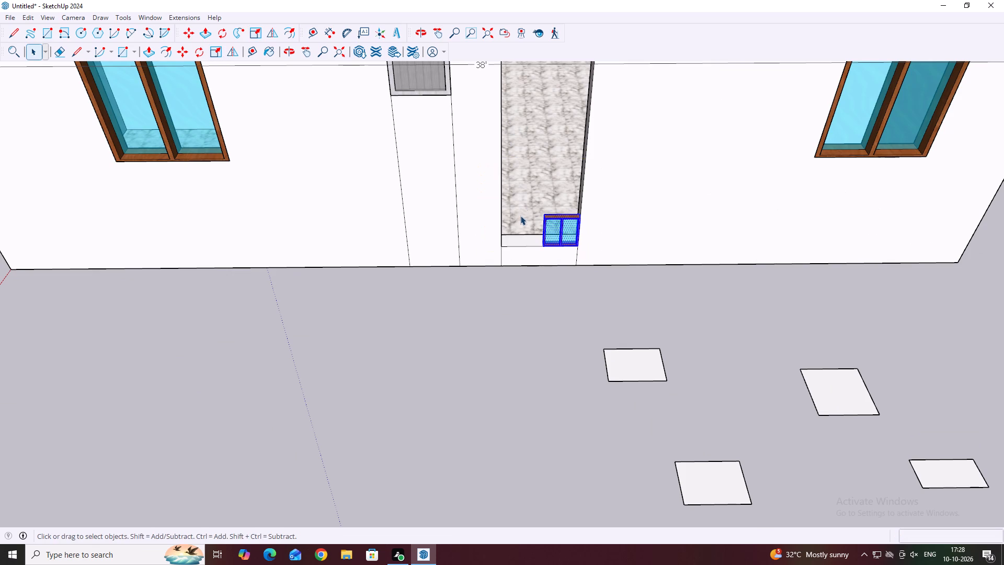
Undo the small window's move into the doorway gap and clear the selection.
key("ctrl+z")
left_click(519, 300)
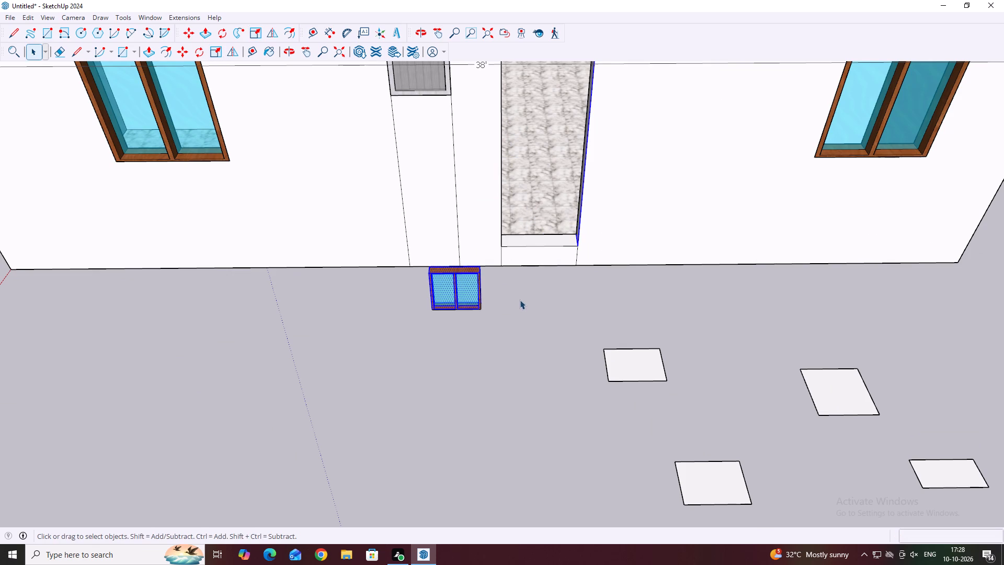
Copy the lintel block above the window nearest the axes origin about 12' 7 1/2" along the 38' wall to the doorway gap's top.
scroll(534, 289, "up", 4)
scroll(543, 308, "down", 13)
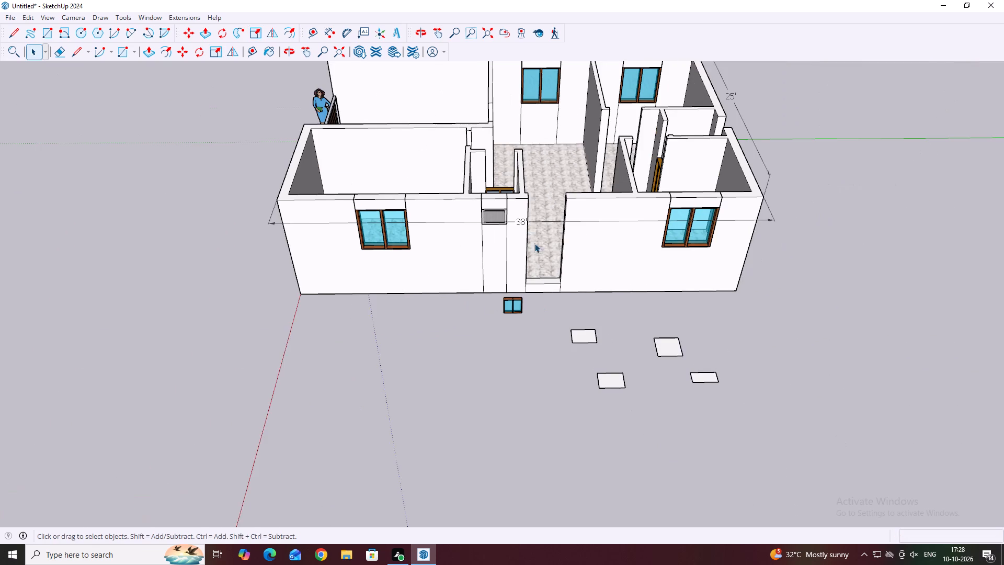
middle_click_drag(554, 278, 581, 281)
middle_click_drag(535, 278, 537, 267)
scroll(534, 218, "up", 3)
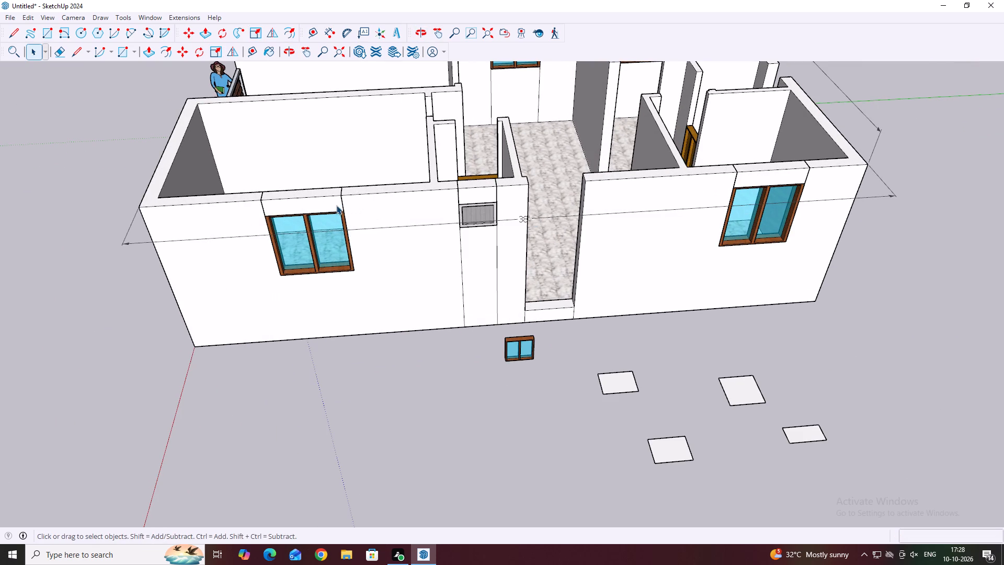
left_click(336, 205)
middle_click_drag(401, 229, 382, 228)
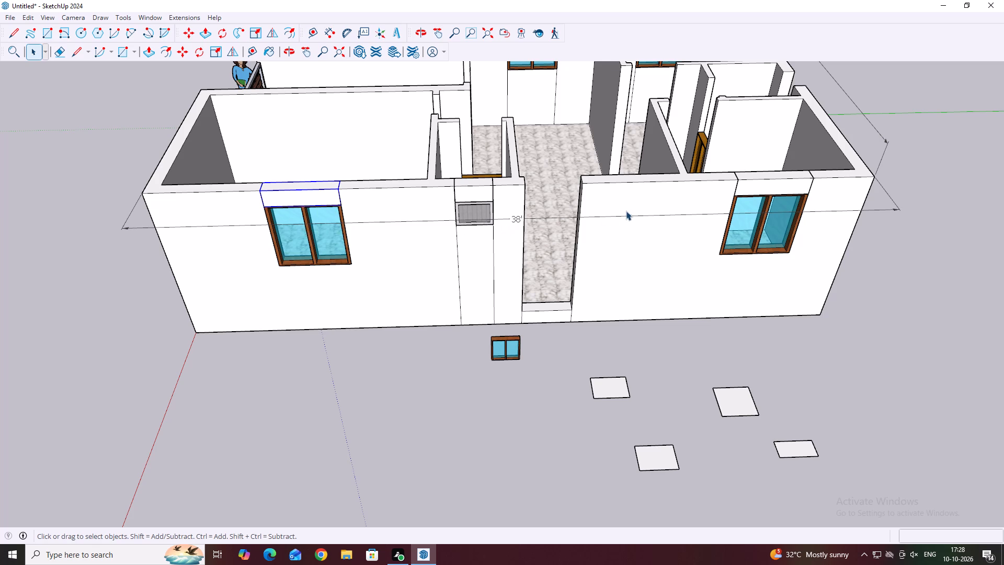
middle_click_drag(618, 208, 608, 206)
scroll(360, 207, "up", 1)
key("m")
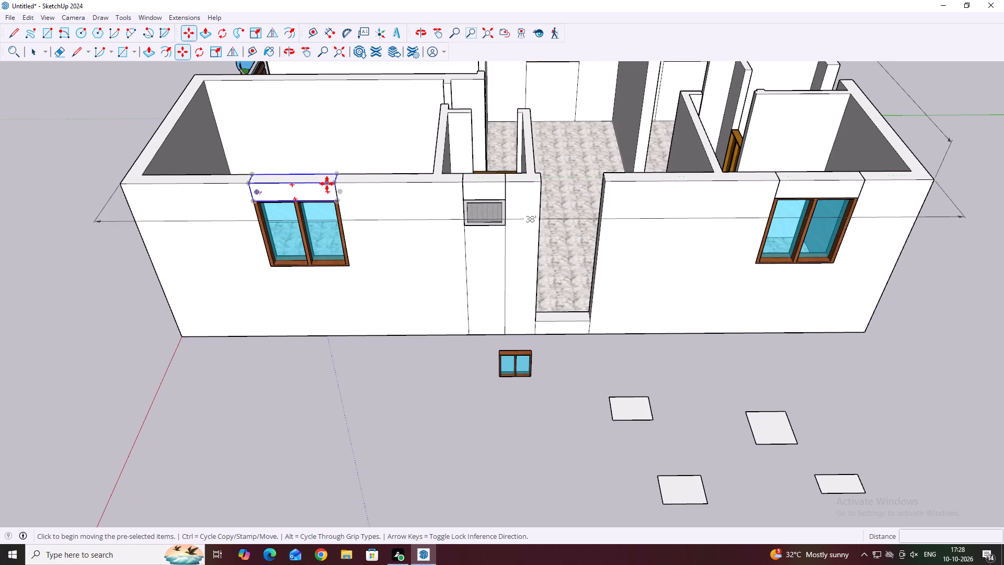
left_click(335, 183)
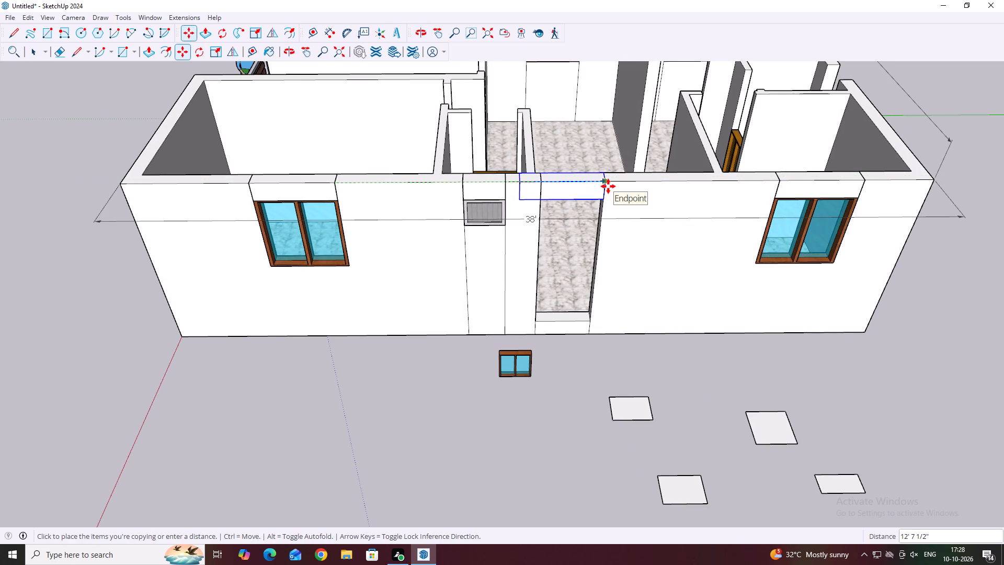
left_click(609, 186)
Shift the copied lintel block slightly along the wall so its end corner meets the far top corner of the doorway gap.
scroll(610, 182, "up", 6)
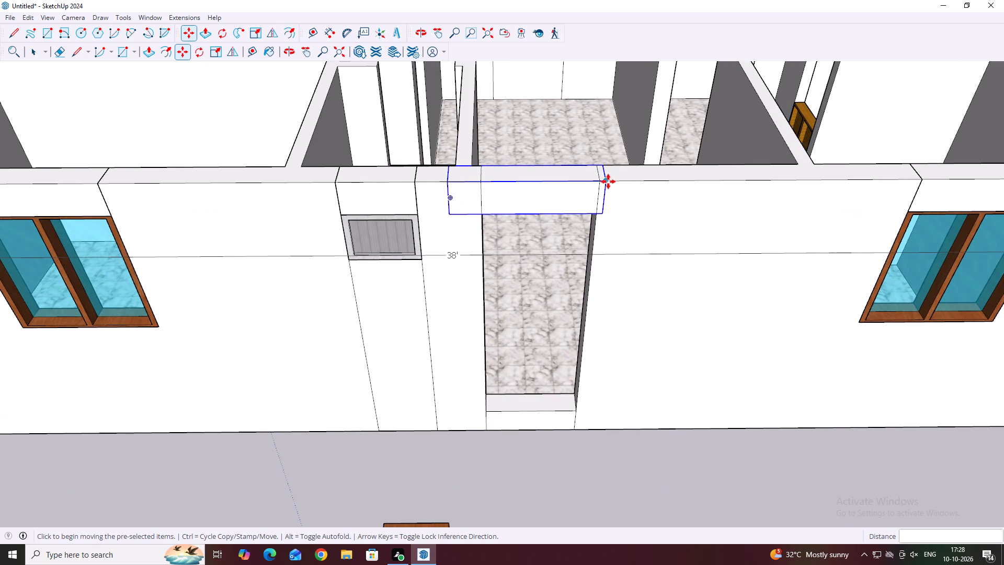
left_click(605, 182)
left_click(598, 182)
key("Escape")
left_click(512, 204)
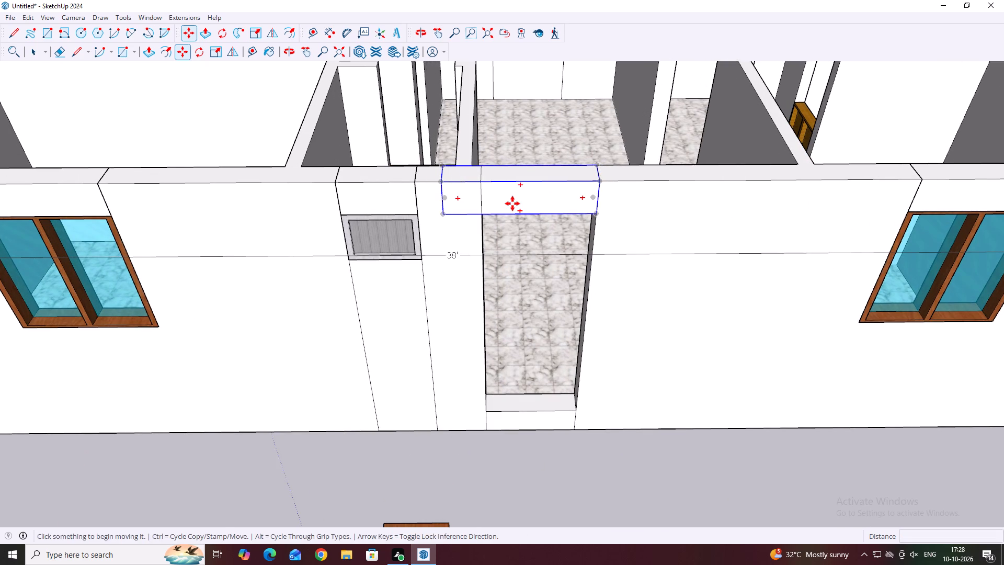
key("space")
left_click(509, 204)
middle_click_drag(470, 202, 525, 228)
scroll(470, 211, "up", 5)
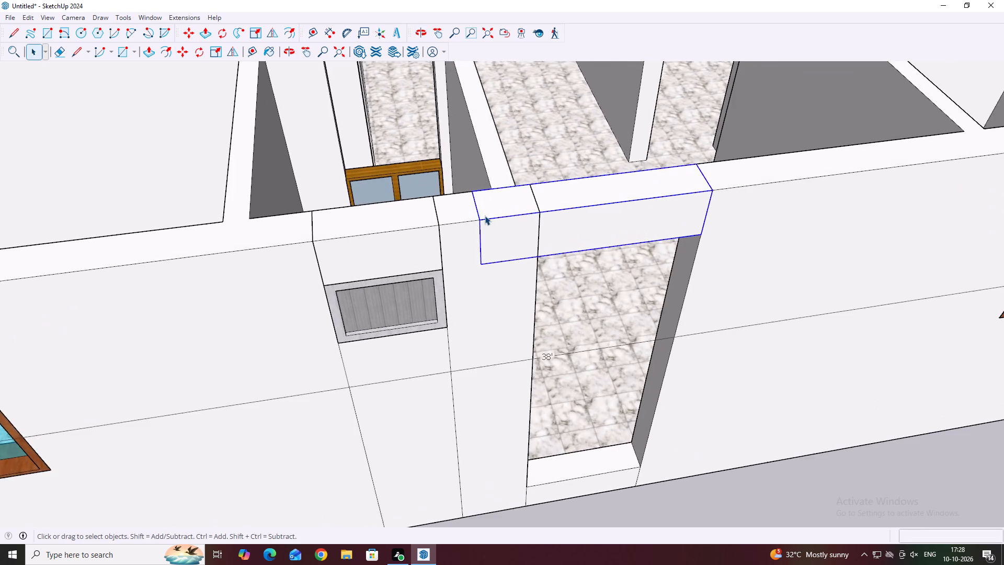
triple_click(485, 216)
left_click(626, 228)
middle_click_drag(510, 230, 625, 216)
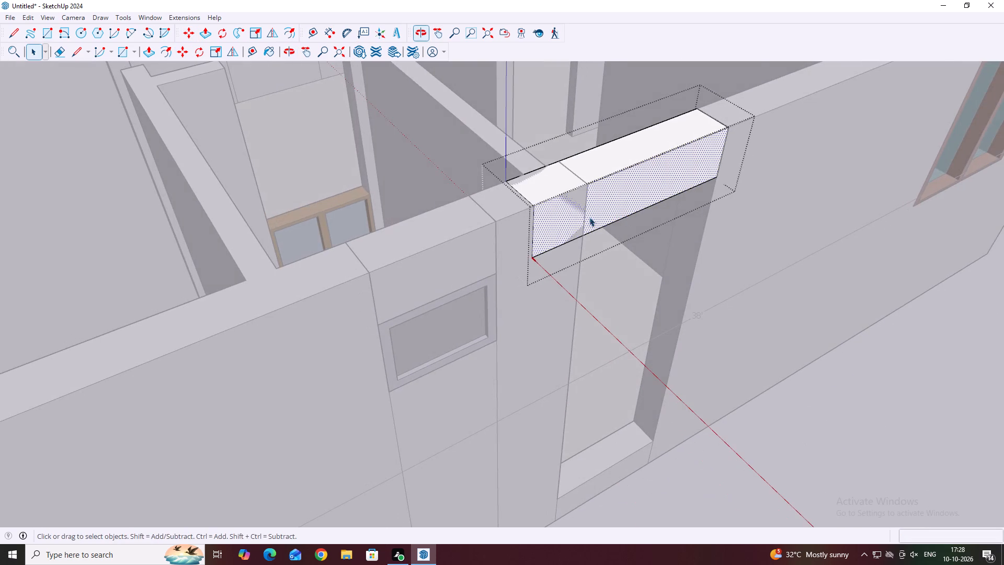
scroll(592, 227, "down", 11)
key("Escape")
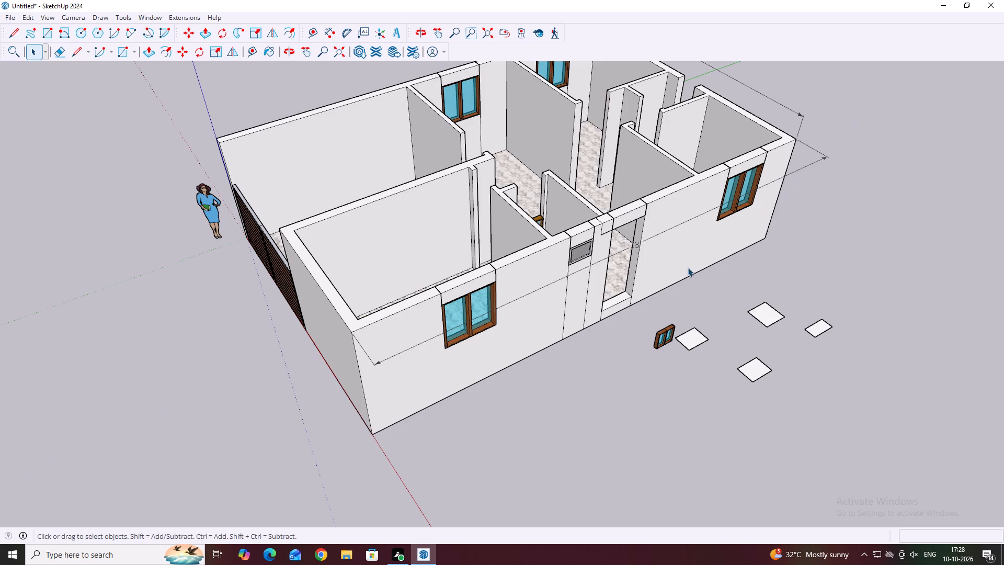
Delete the copied lintel block at the top of the doorway gap in the 38' wall.
left_click(633, 216)
middle_click_drag(654, 230, 640, 230)
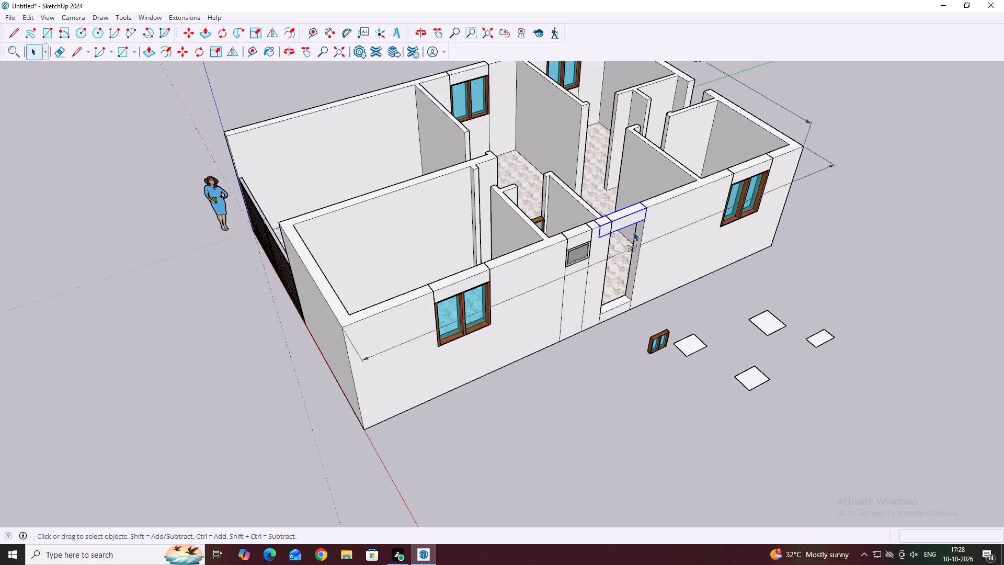
key("Delete")
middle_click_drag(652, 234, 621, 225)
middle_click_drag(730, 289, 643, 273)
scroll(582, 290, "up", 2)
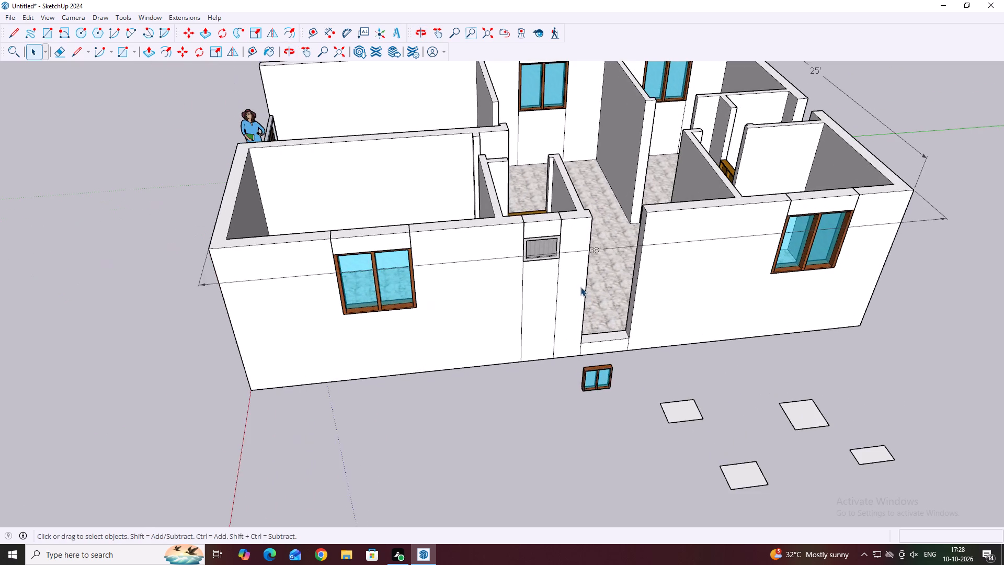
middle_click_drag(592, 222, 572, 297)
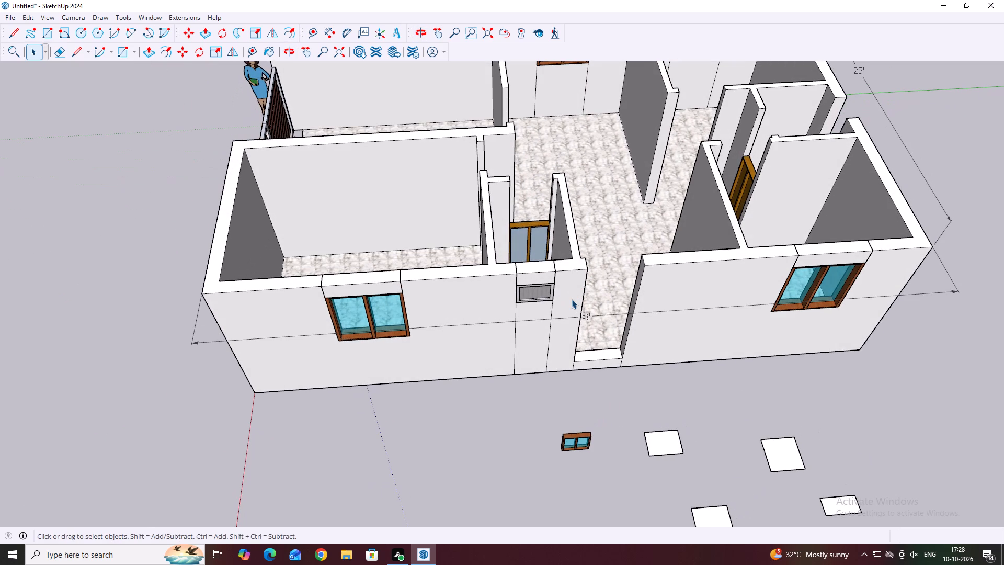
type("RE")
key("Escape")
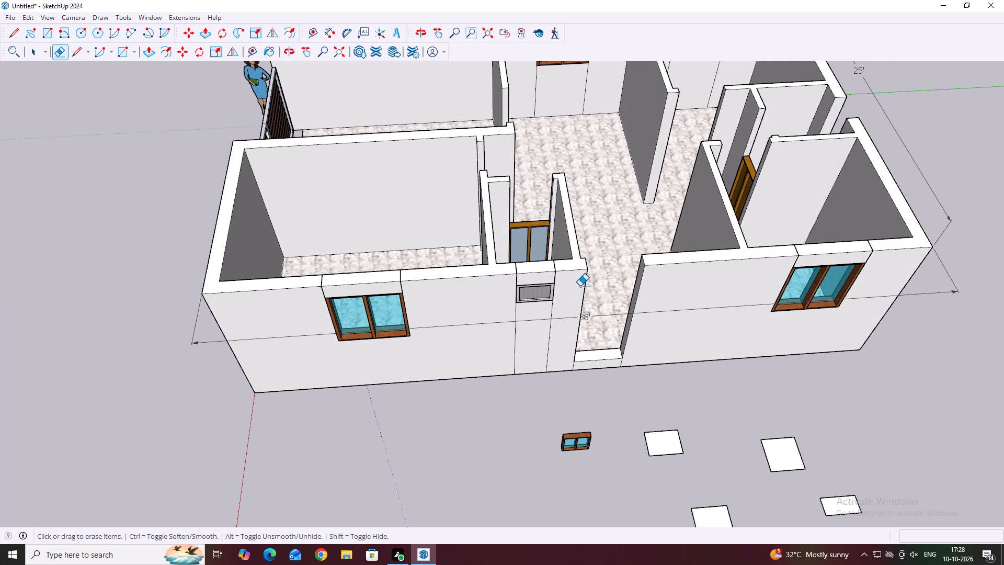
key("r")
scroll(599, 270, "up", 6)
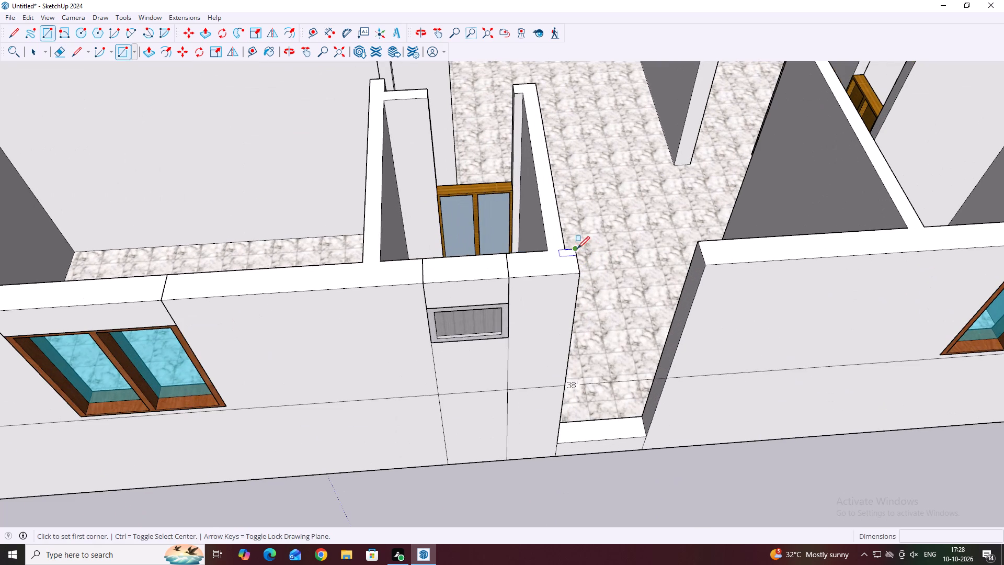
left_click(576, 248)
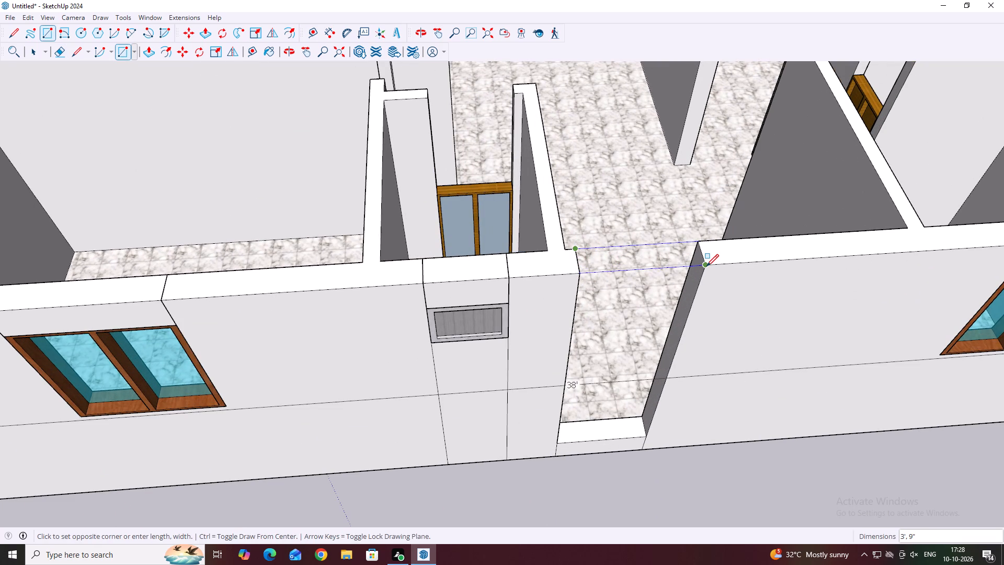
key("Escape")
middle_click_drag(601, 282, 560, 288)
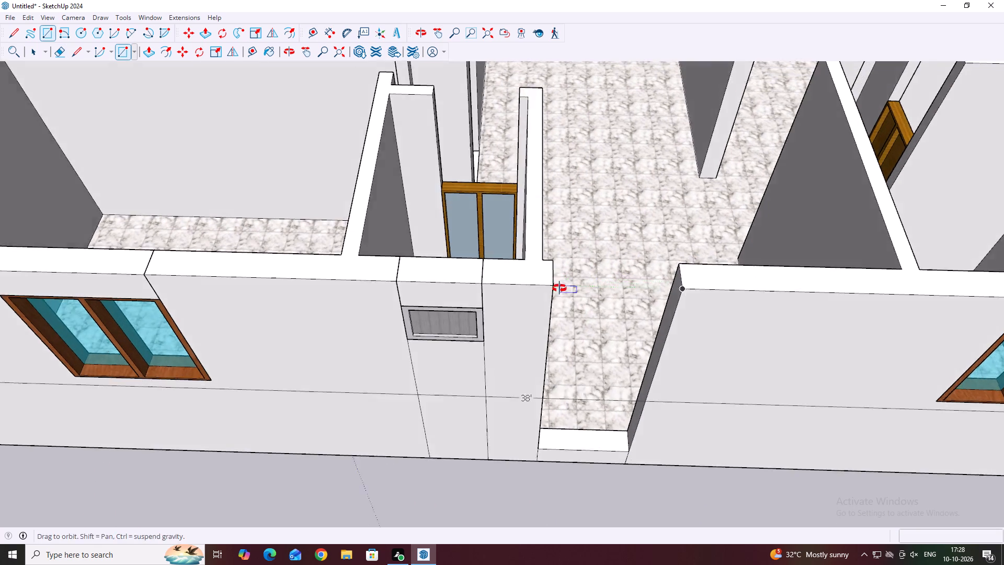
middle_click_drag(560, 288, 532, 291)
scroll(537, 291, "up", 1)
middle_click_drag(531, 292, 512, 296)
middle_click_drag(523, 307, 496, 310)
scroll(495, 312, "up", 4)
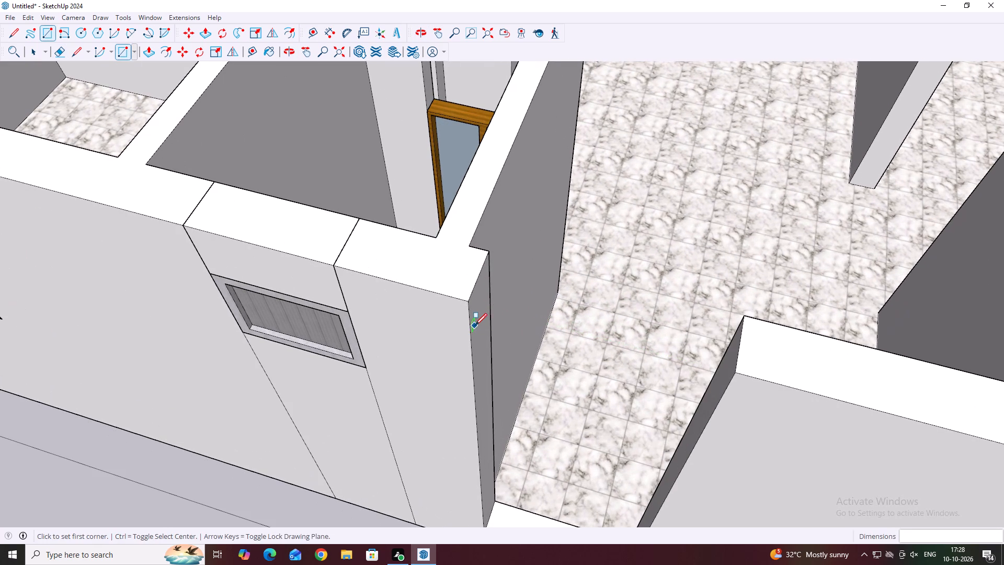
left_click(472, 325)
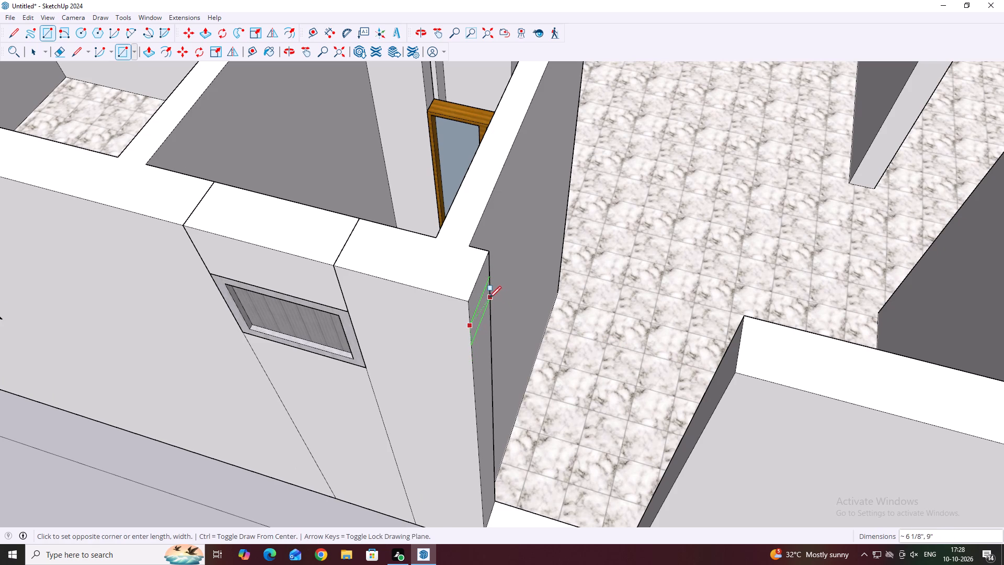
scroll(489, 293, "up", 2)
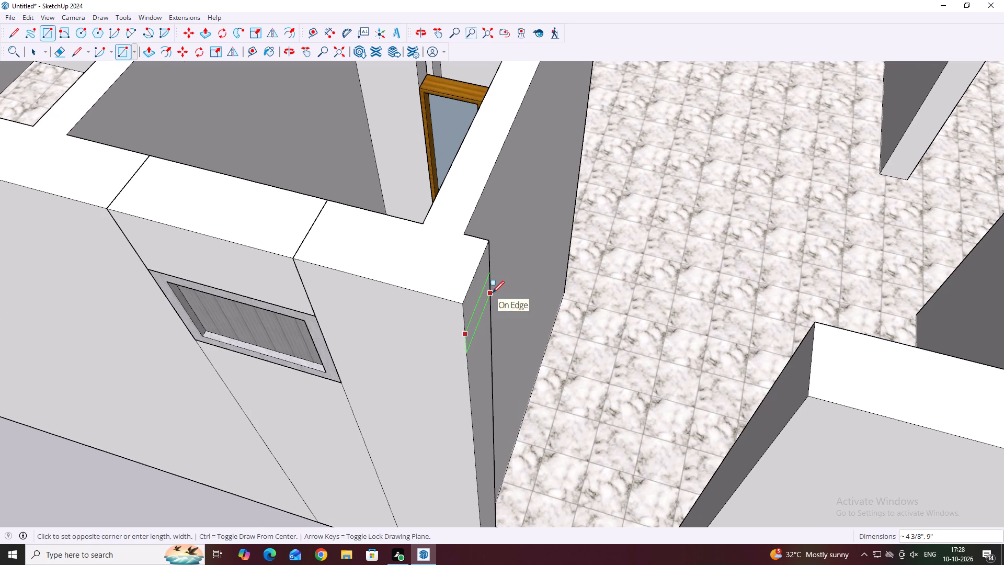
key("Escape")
Draw a rectangle about 11 11/16" high and 9" wide at the top of the doorway gap's jamb, on the vent side.
left_click(464, 303)
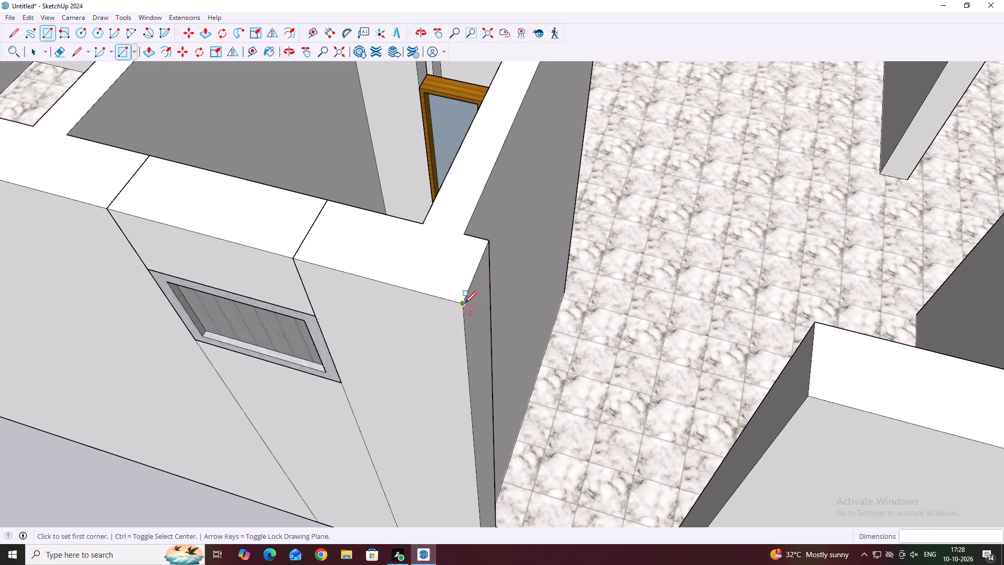
left_click(490, 243)
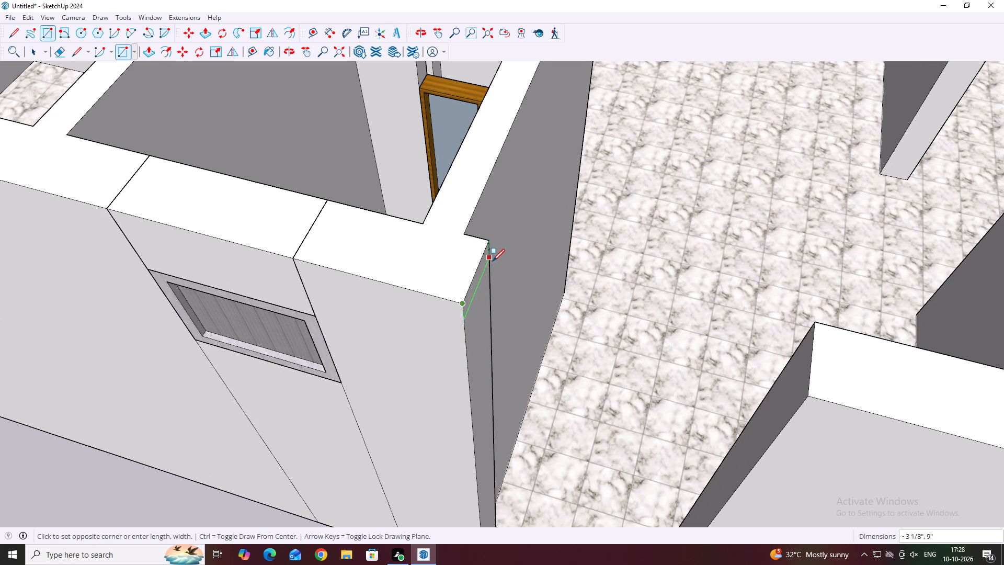
middle_click_drag(496, 291, 515, 258)
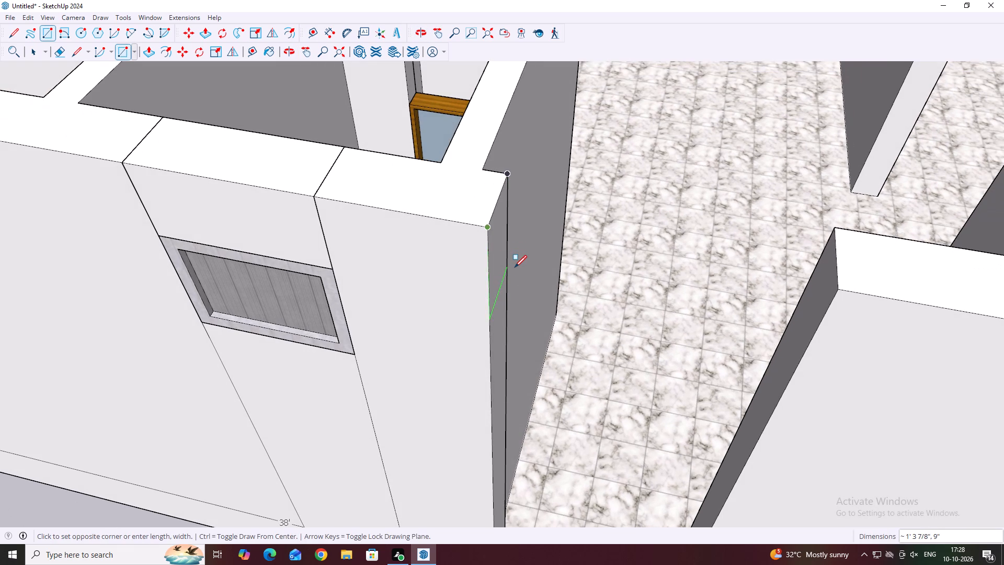
scroll(509, 276, "up", 1)
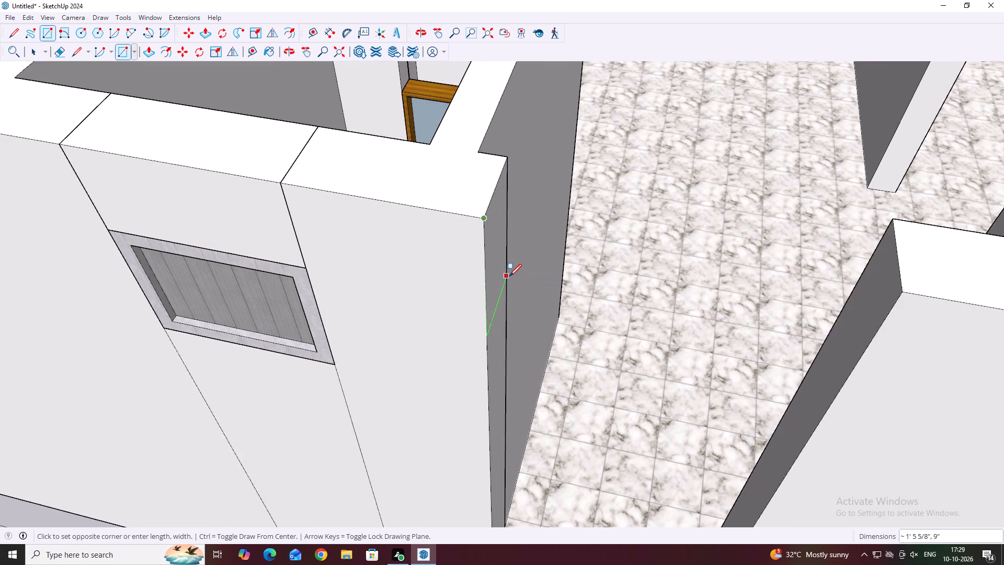
scroll(509, 276, "up", 1)
middle_click_drag(509, 278, 473, 238)
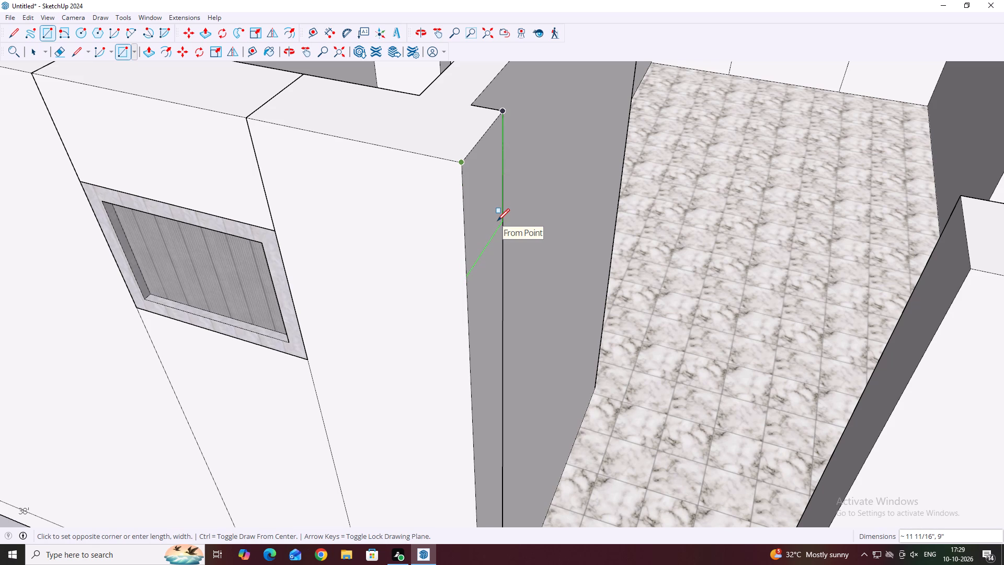
left_click(497, 221)
key("Escape")
key("space")
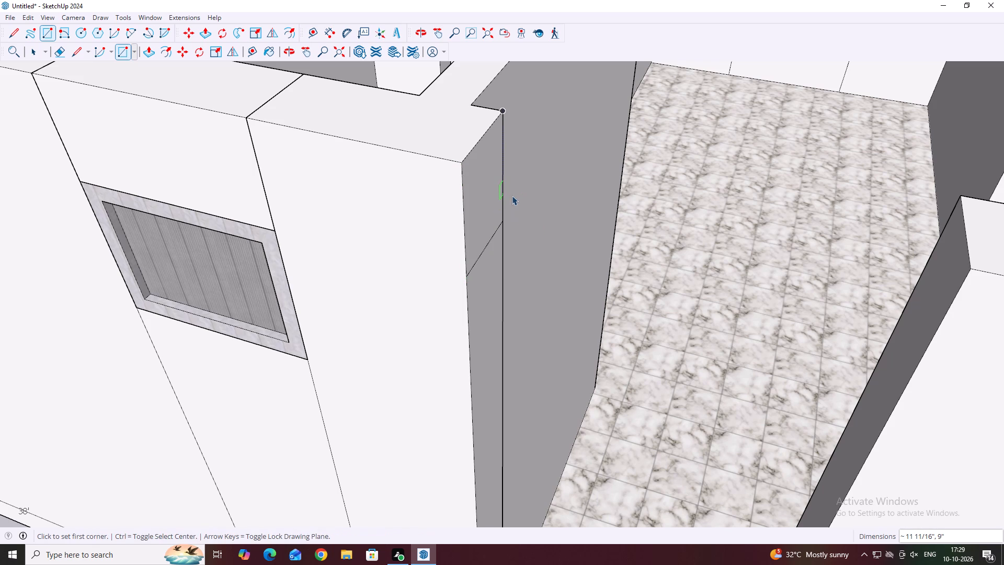
Push/Pull the jamb's top rectangle 3' across the doorway gap to meet the opposite wall end.
middle_click_drag(552, 205, 493, 224)
scroll(440, 220, "up", 2)
triple_click(395, 229)
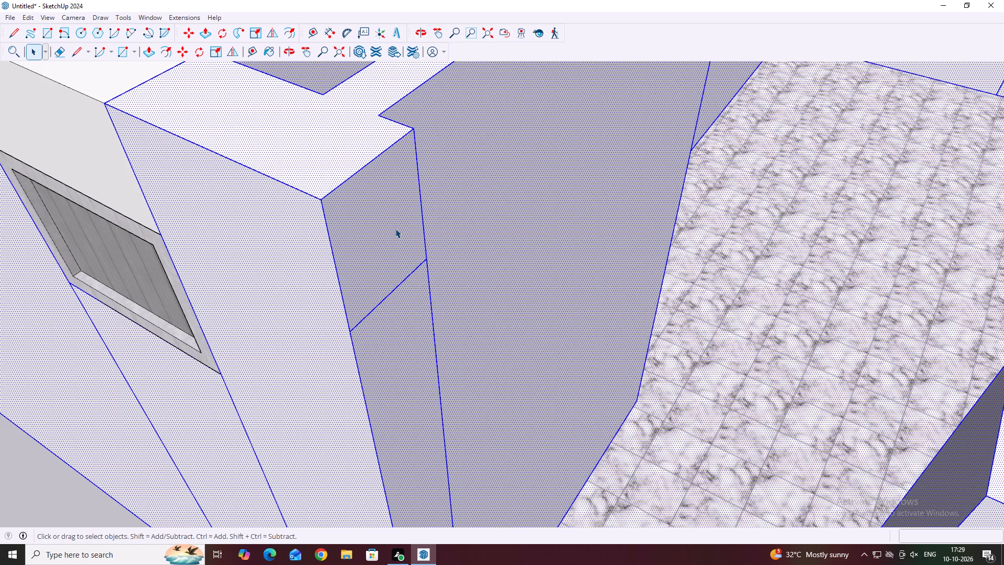
left_click(394, 229)
left_click(390, 236)
left_click(390, 236)
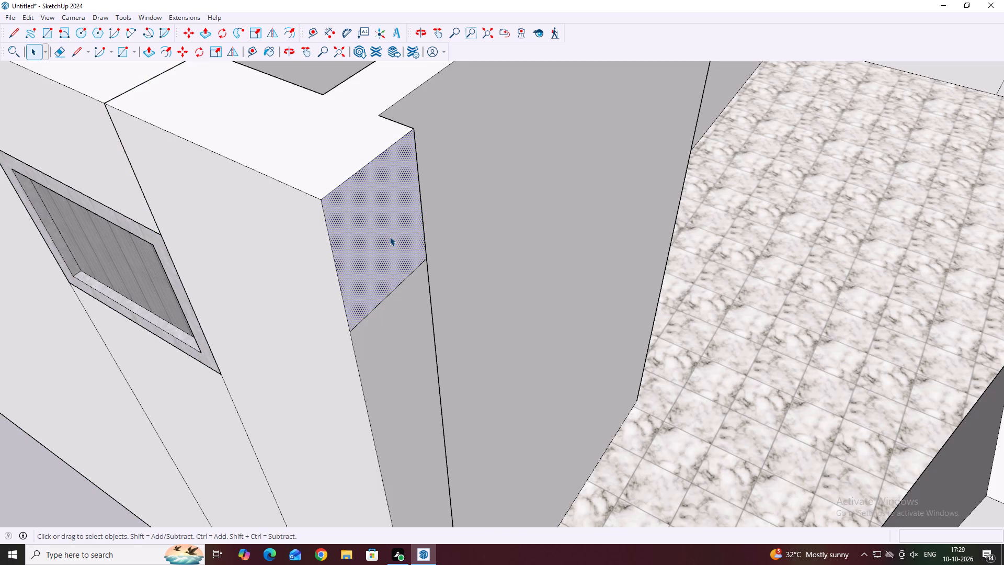
double_click(390, 236)
left_click(390, 236)
left_click(399, 249)
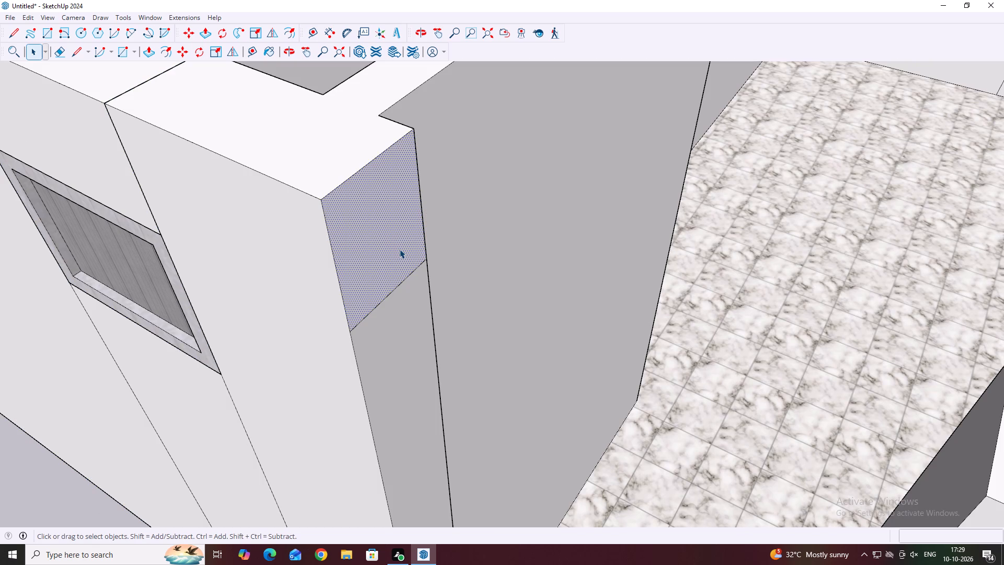
key("p")
left_click(390, 242)
scroll(430, 253, "down", 5)
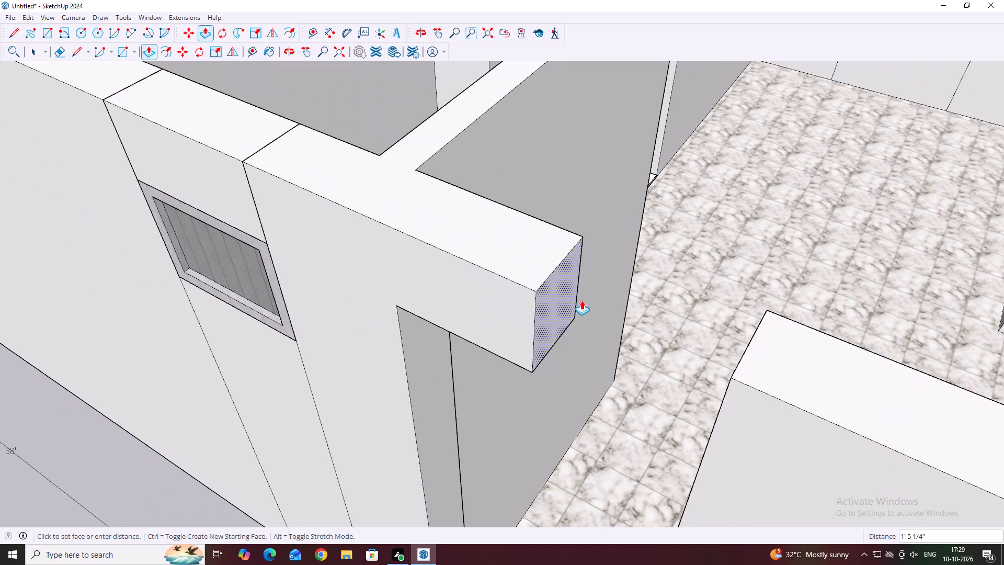
left_click(735, 367)
scroll(602, 291, "down", 4)
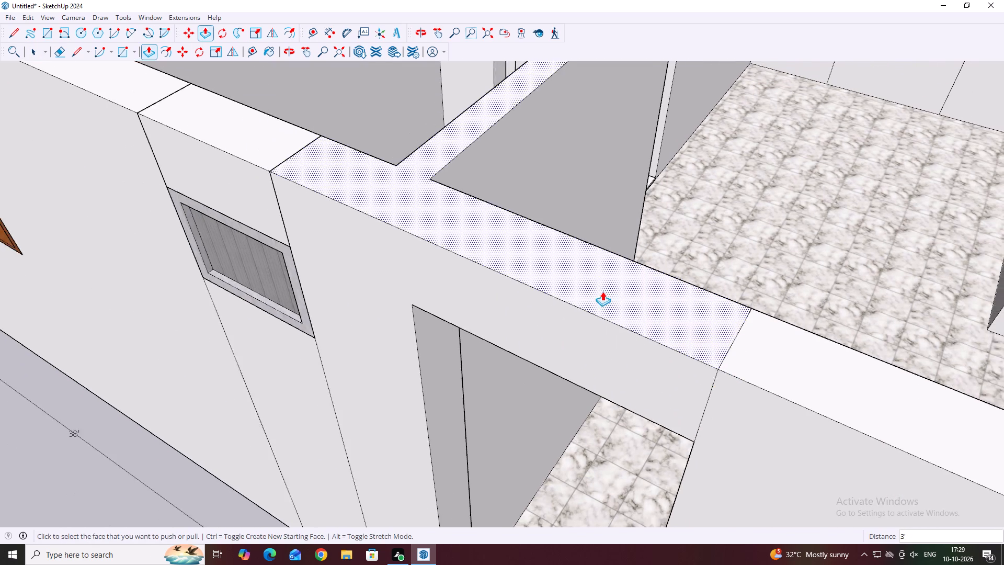
Delete the separate lintel block above the small grey vent beside the doorway.
scroll(602, 291, "down", 2)
middle_click_drag(590, 307, 642, 286)
scroll(689, 259, "down", 6)
key("space")
left_click_drag(182, 469, 188, 469)
middle_click_drag(329, 433, 374, 444)
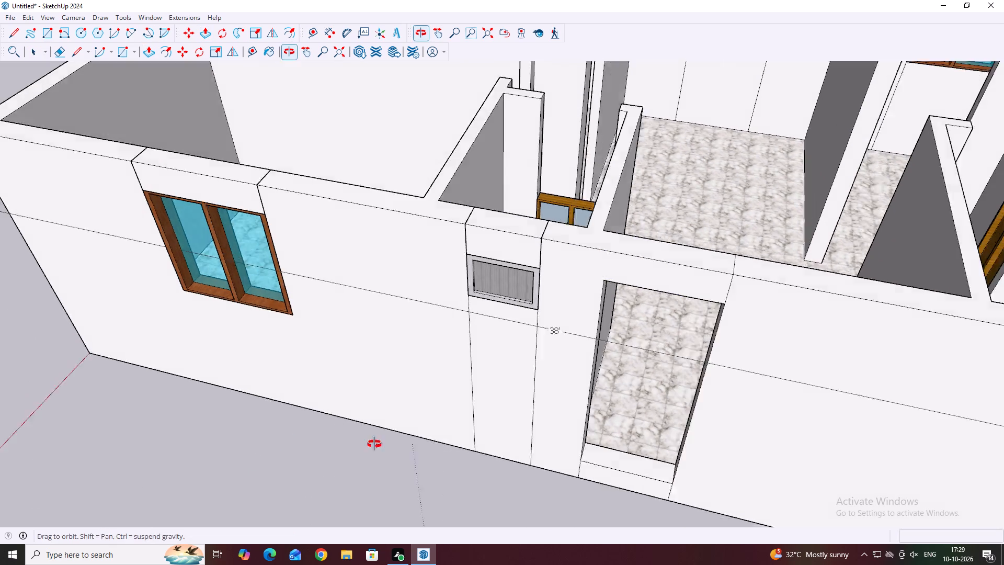
middle_click_drag(374, 444, 481, 432)
key("Escape")
left_click(575, 229)
scroll(606, 254, "down", 6)
key("Delete")
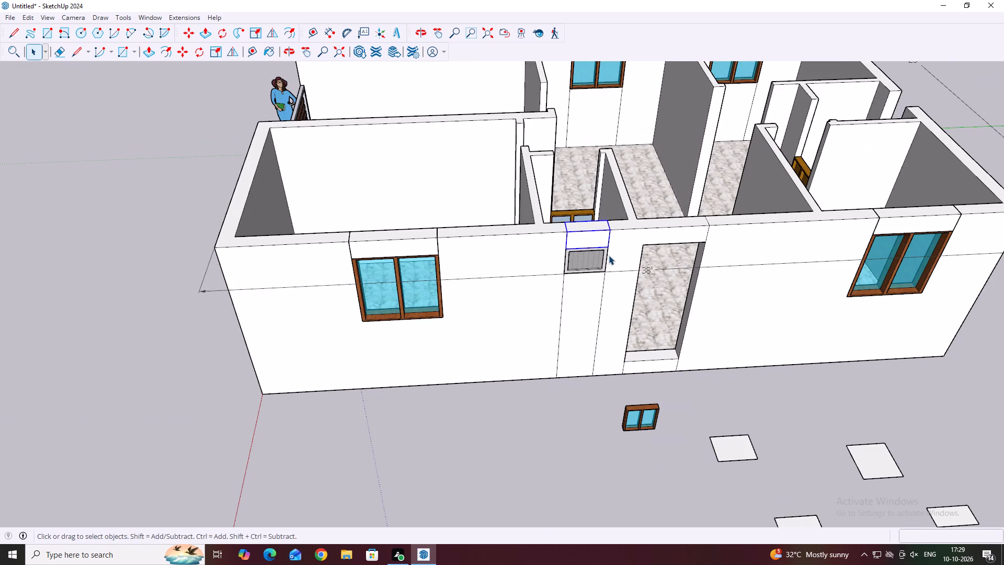
Draw a 1' line down the outer wall-end edge above the vent and a 9" line across the wall thickness.
middle_click_drag(615, 257, 457, 280)
middle_click_drag(531, 268, 454, 272)
scroll(473, 265, "up", 3)
middle_click_drag(519, 268, 450, 245)
scroll(453, 244, "up", 2)
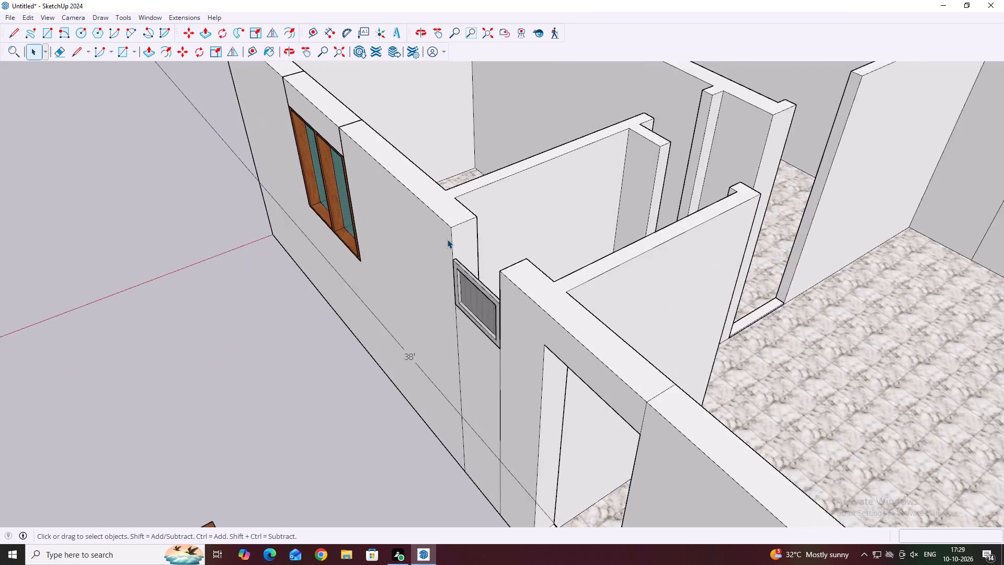
scroll(447, 239, "up", 3)
middle_click_drag(545, 224, 461, 228)
scroll(391, 224, "up", 2)
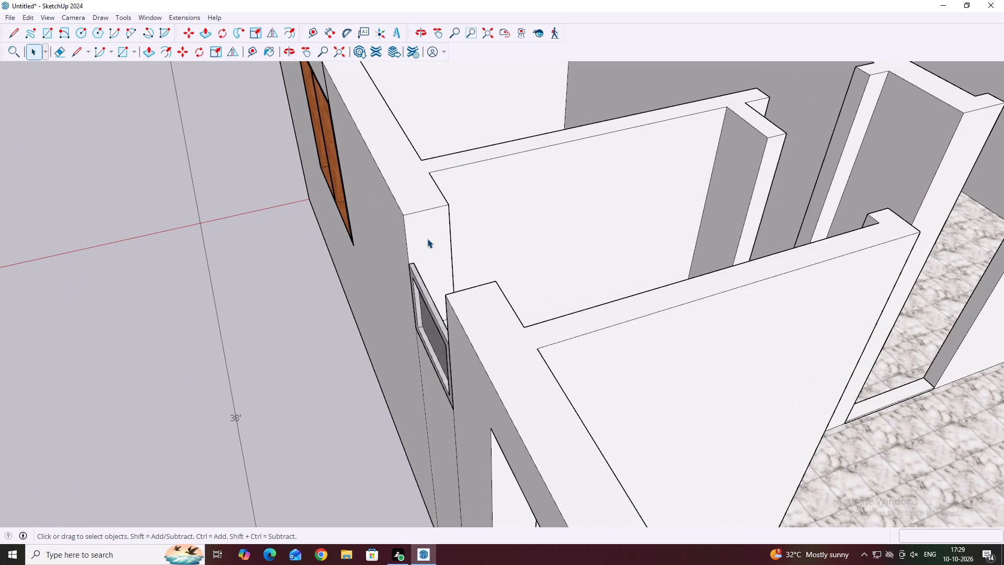
key("l")
scroll(415, 222, "up", 3)
left_click(401, 213)
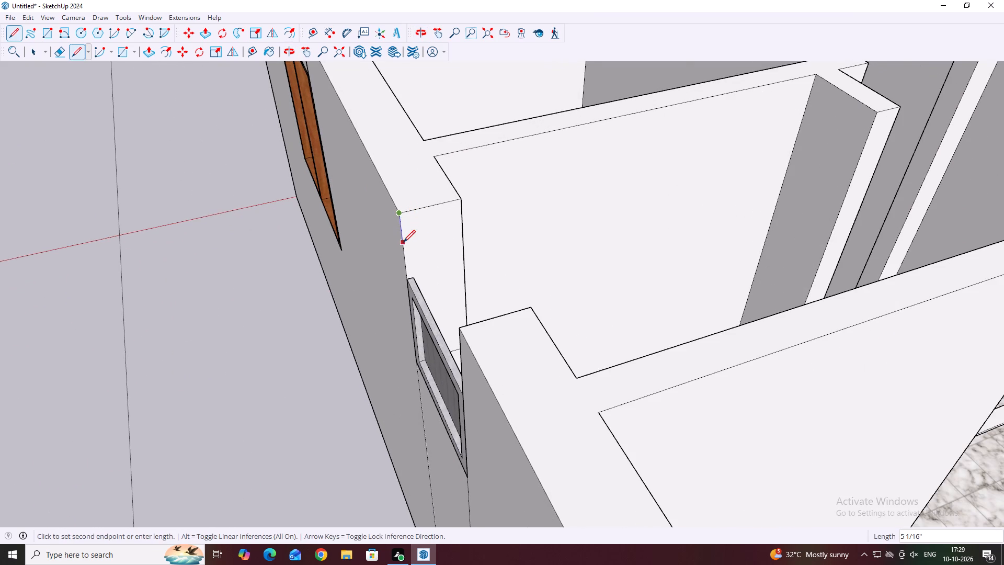
scroll(403, 243, "up", 3)
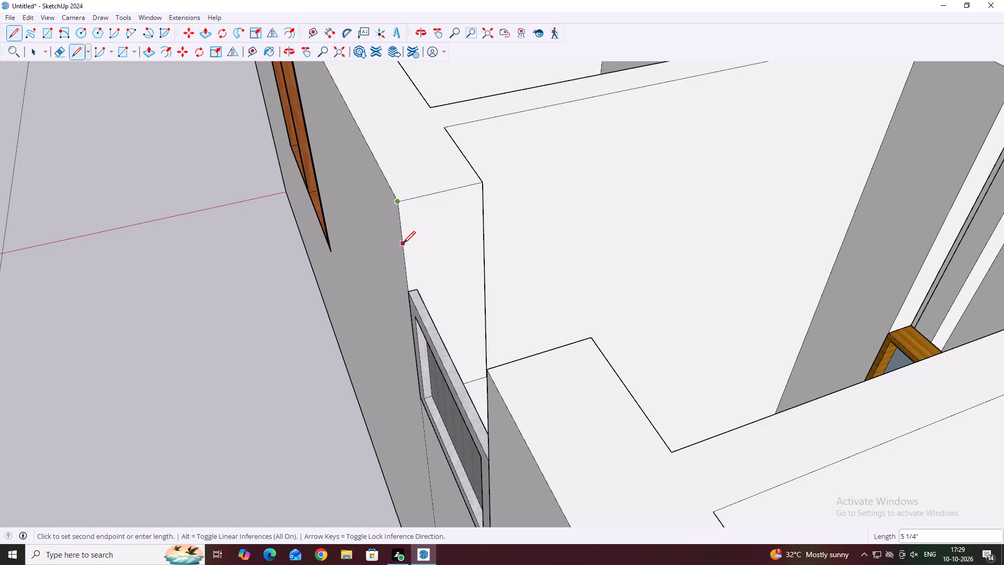
type("1'")
key("Return")
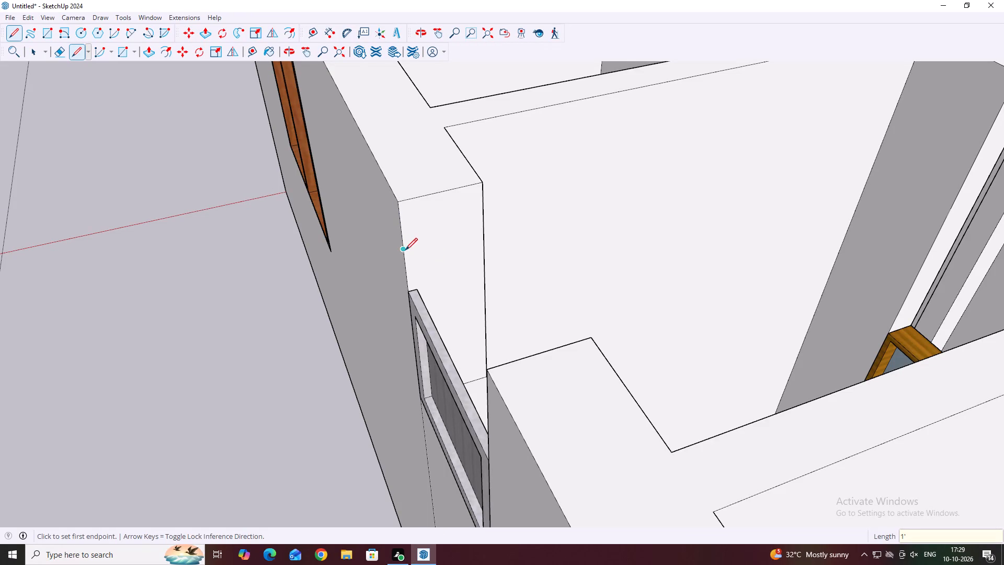
left_click(407, 293)
scroll(467, 285, "up", 1)
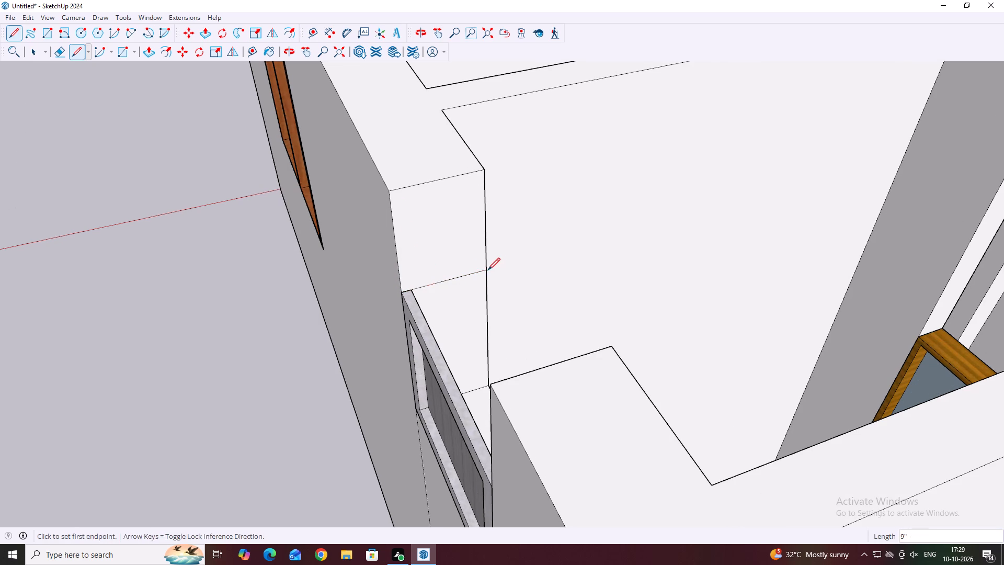
left_click(488, 270)
key("space")
Push/Pull the wall-end face above the vent 2' across the gap to meet the wall beside the doorway.
left_click(464, 235)
double_click(463, 235)
scroll(466, 235, "down", 1)
left_click(466, 235)
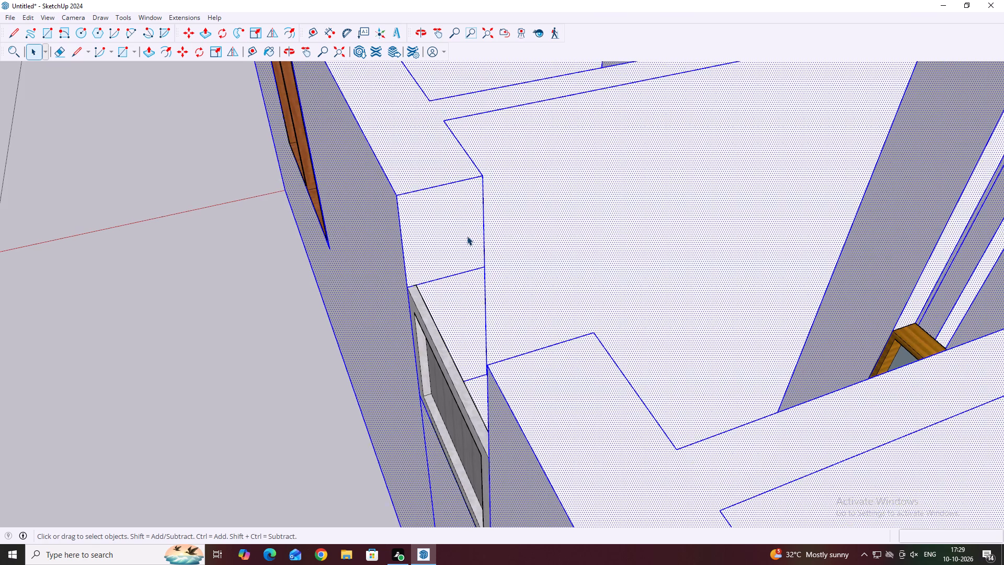
middle_click_drag(391, 251, 497, 265)
key("p")
left_click(479, 261)
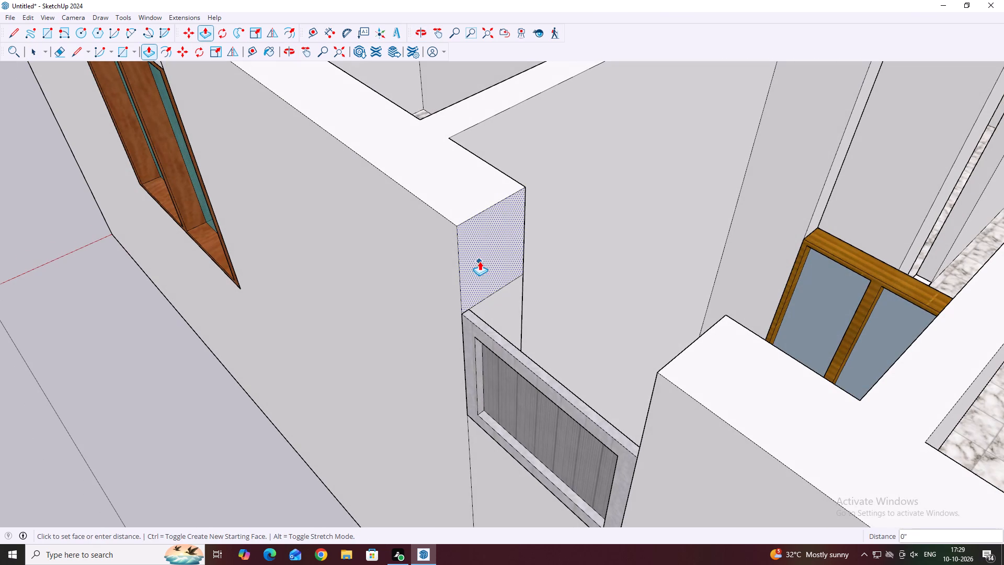
left_click(659, 367)
scroll(696, 380, "down", 5)
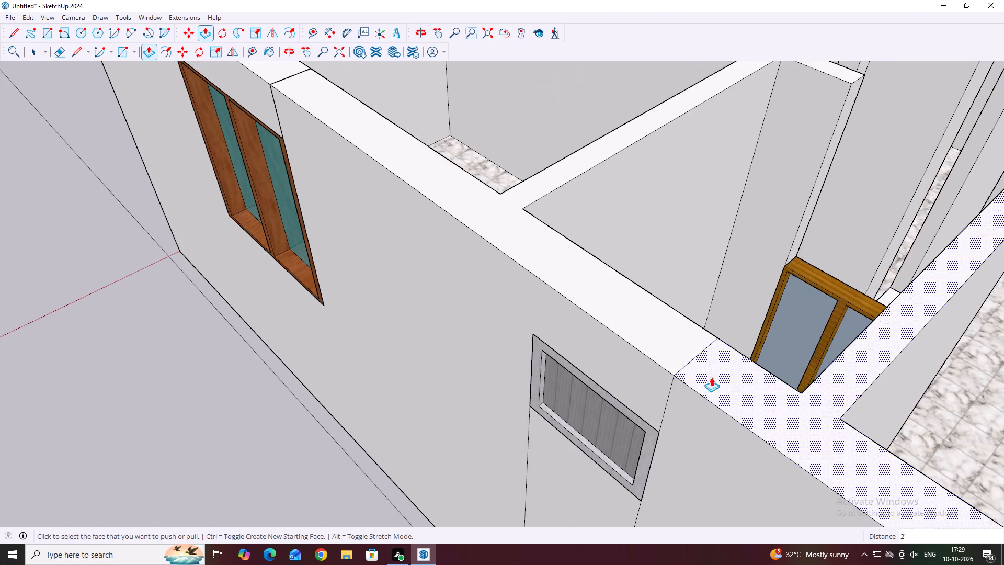
Delete the outer-face and top seam edges where the doorway's new lintel joins the wall beyond it.
middle_click_drag(665, 372, 776, 302)
key("space")
scroll(414, 315, "down", 13)
middle_click_drag(762, 323, 693, 295)
middle_click_drag(522, 296, 634, 267)
scroll(655, 284, "up", 4)
left_click(692, 285)
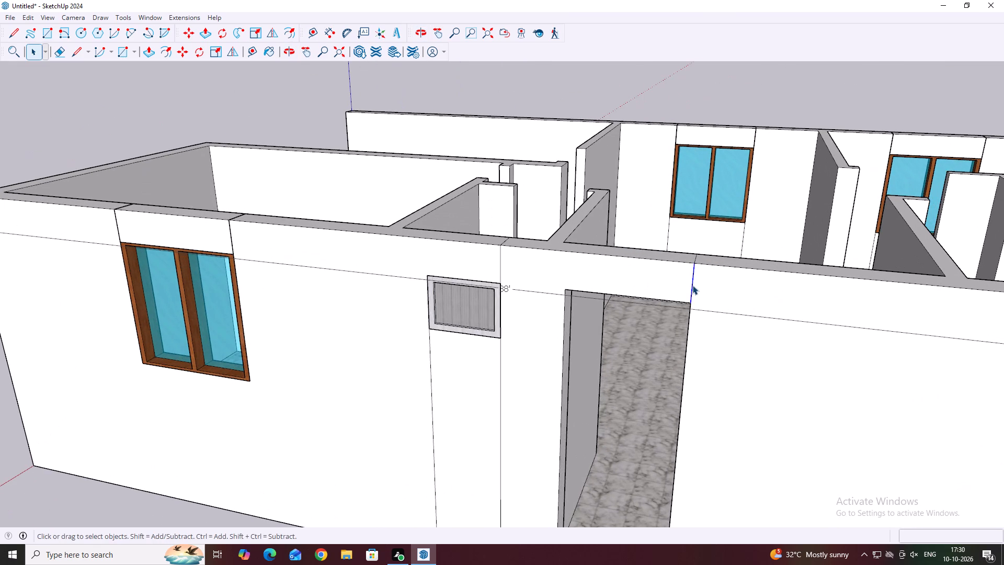
key("Delete")
left_click(695, 264)
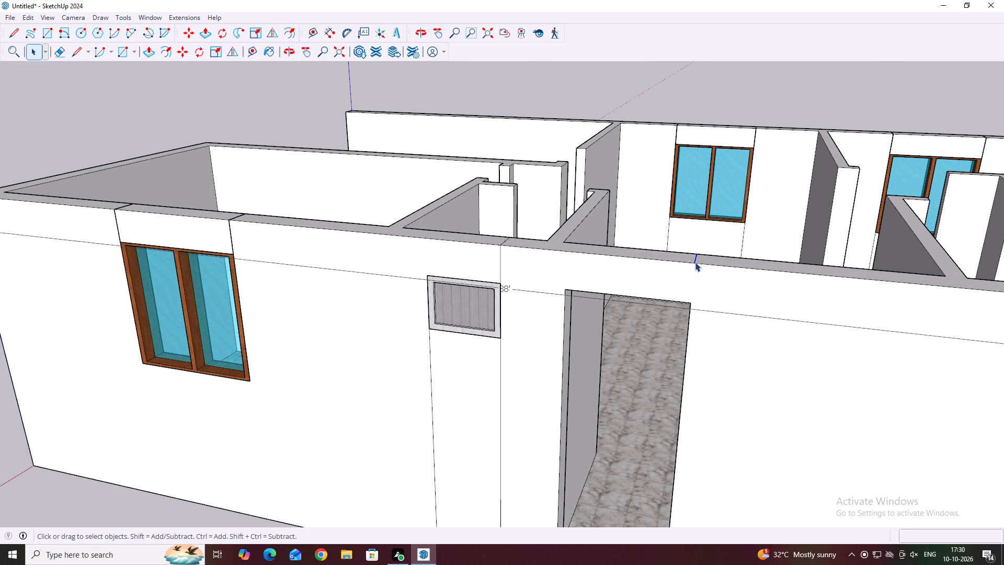
middle_click_drag(697, 264, 719, 326)
key("Delete")
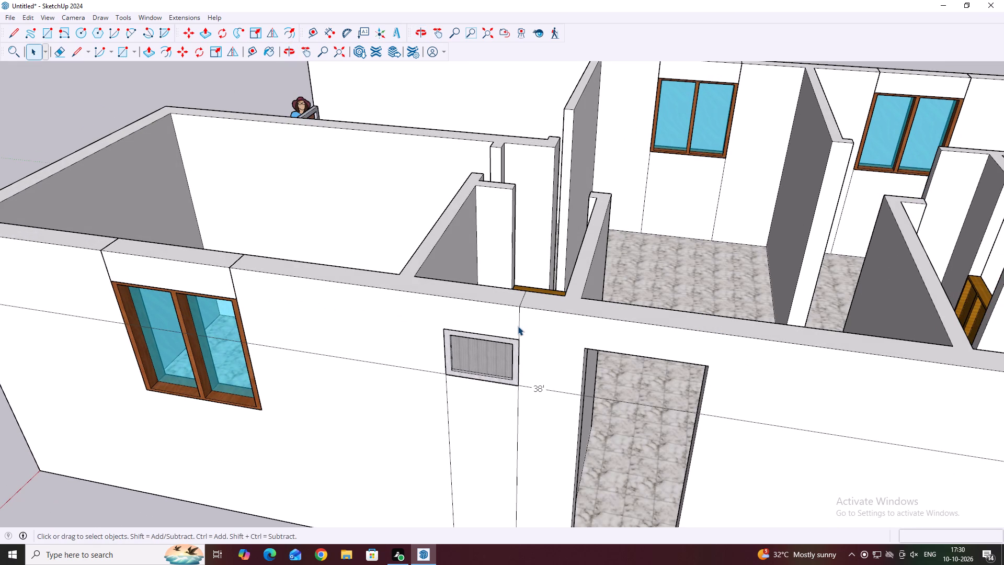
Delete the outer-face and top seam edges above the grey vent and the two vertical lines below it.
left_click(520, 326)
key("Delete")
left_click(524, 300)
key("Delete")
left_click(518, 410)
key("Delete")
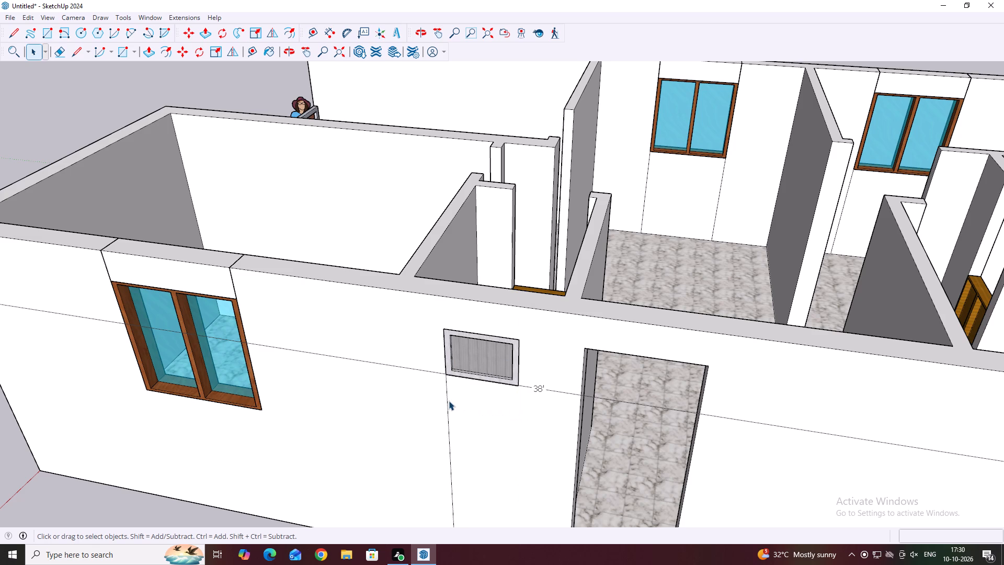
left_click(449, 401)
key("Delete")
Delete the separate lintel block above the two-pane window on the vent's side of the 38' wall.
scroll(473, 425, "down", 7)
middle_click_drag(667, 399, 605, 330)
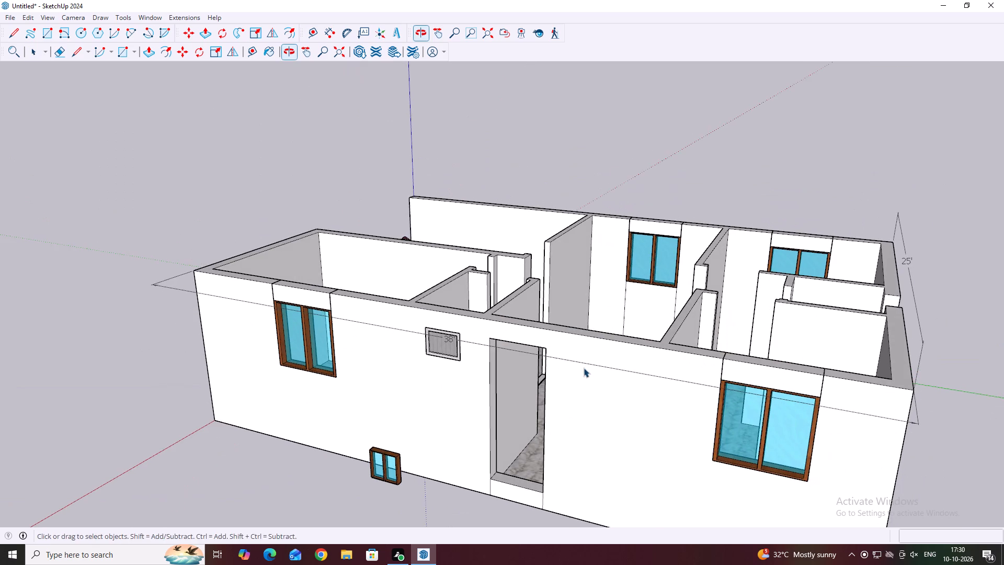
middle_click_drag(343, 327, 604, 324)
scroll(424, 364, "up", 4)
left_click(401, 335)
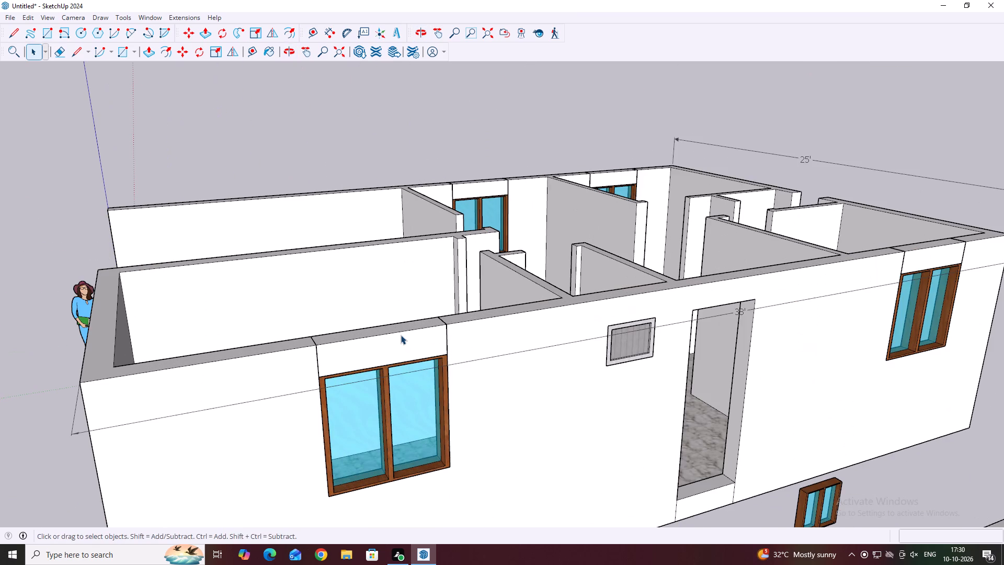
key("Delete")
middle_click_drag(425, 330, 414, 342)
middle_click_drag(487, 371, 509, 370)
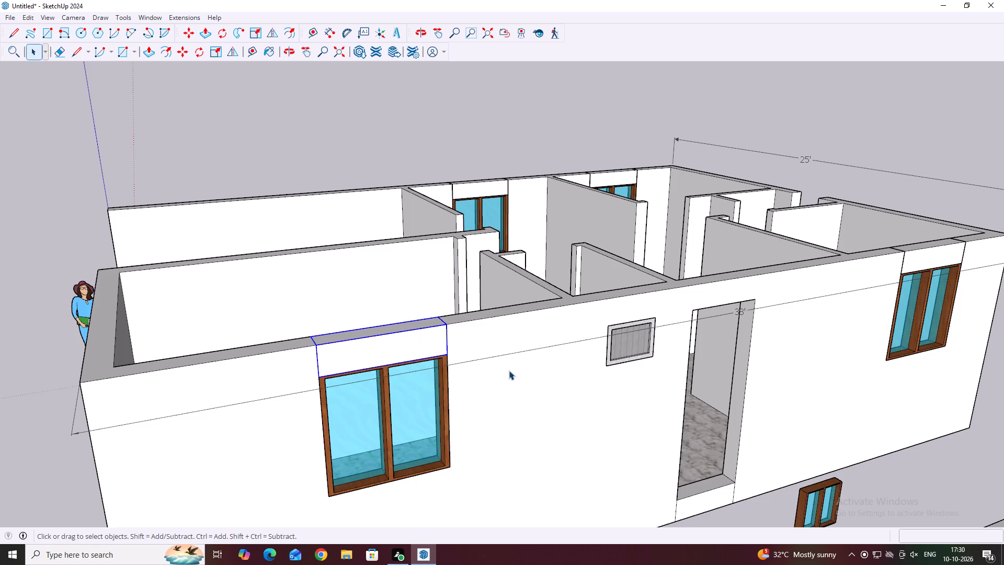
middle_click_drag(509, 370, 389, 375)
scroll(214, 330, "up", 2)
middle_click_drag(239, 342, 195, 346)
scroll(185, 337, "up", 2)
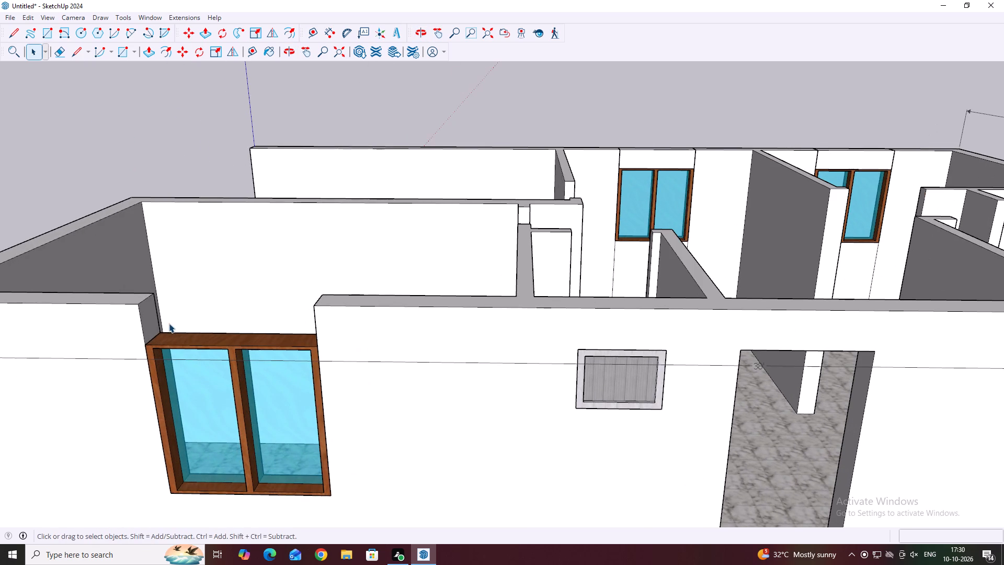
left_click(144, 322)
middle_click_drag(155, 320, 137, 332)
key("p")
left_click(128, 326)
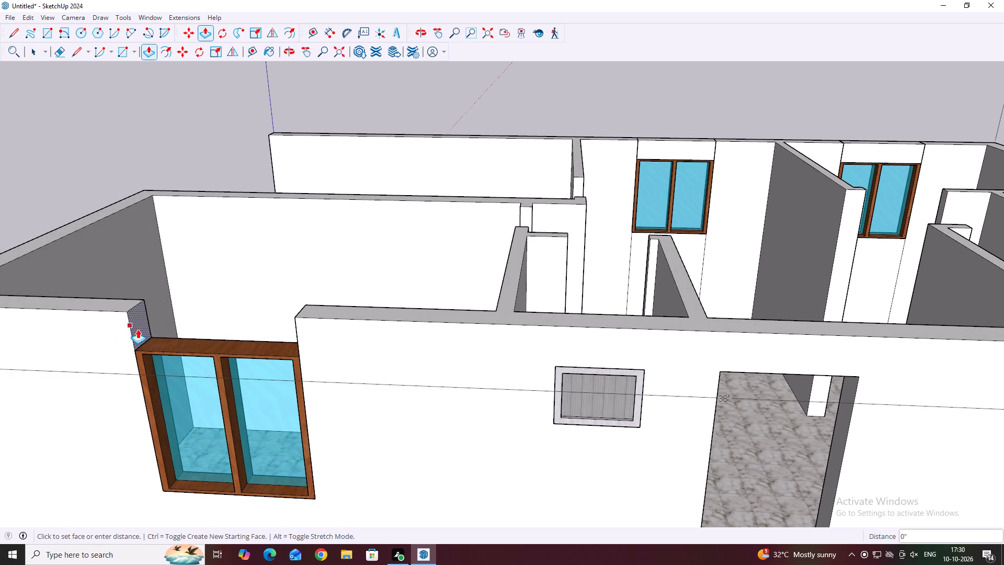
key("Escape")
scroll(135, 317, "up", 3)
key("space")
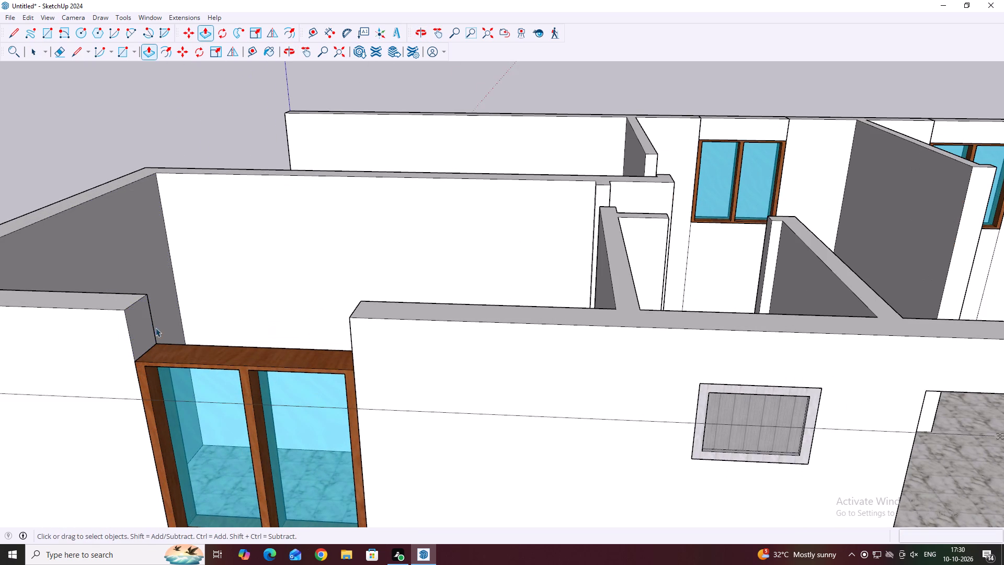
Draw a 9" by 1' rectangle over the wall-end face above the frame of the window on the vent's side.
scroll(145, 333, "up", 1)
key("r")
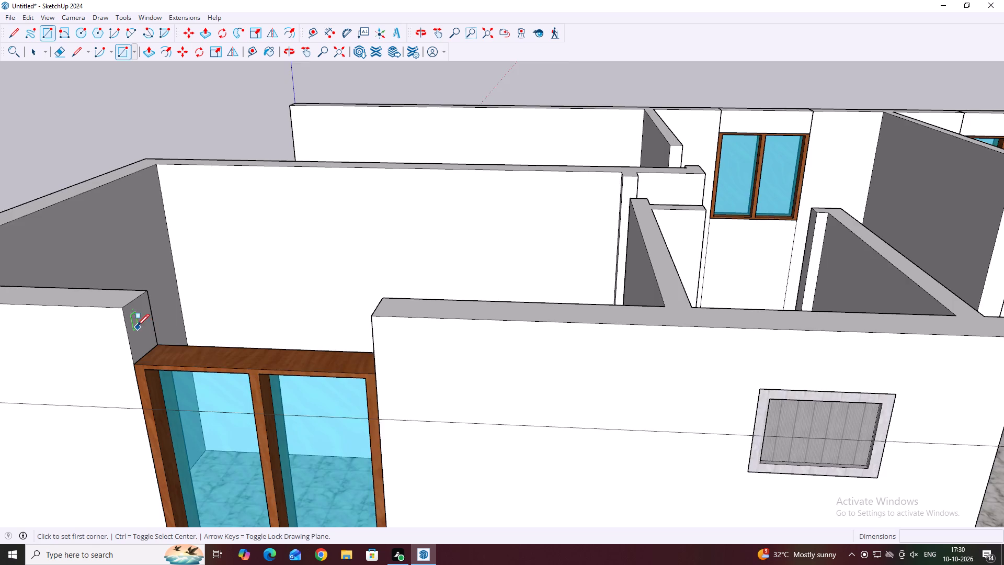
scroll(134, 323, "up", 3)
left_click(122, 303)
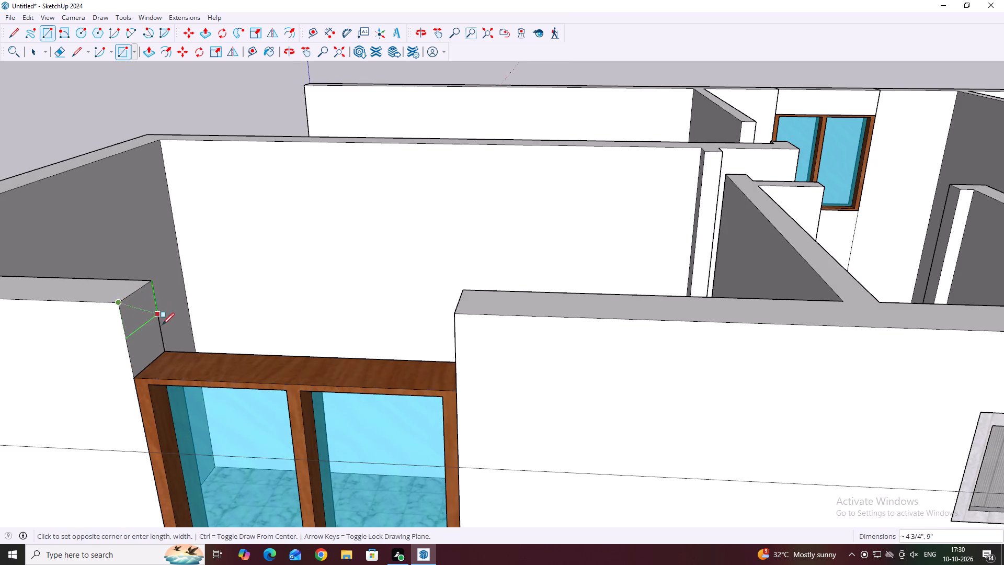
scroll(164, 329, "up", 4)
left_click(162, 377)
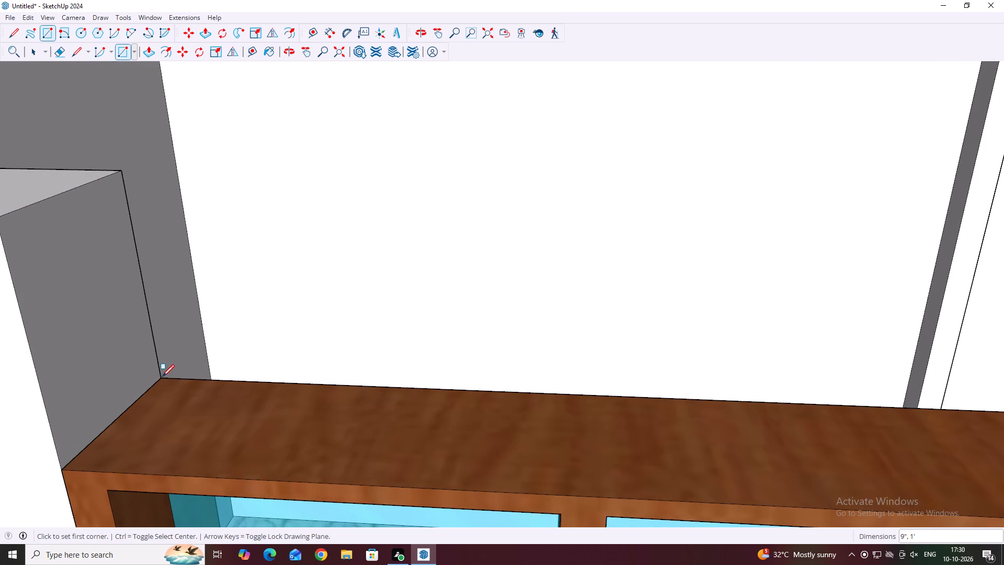
Push/Pull the wall-end rectangle 4' across the gap above the window to meet the wall beside the vent.
key("space")
left_click(122, 351)
scroll(136, 353, "down", 4)
middle_click_drag(159, 349, 205, 347)
middle_click_drag(350, 353, 345, 353)
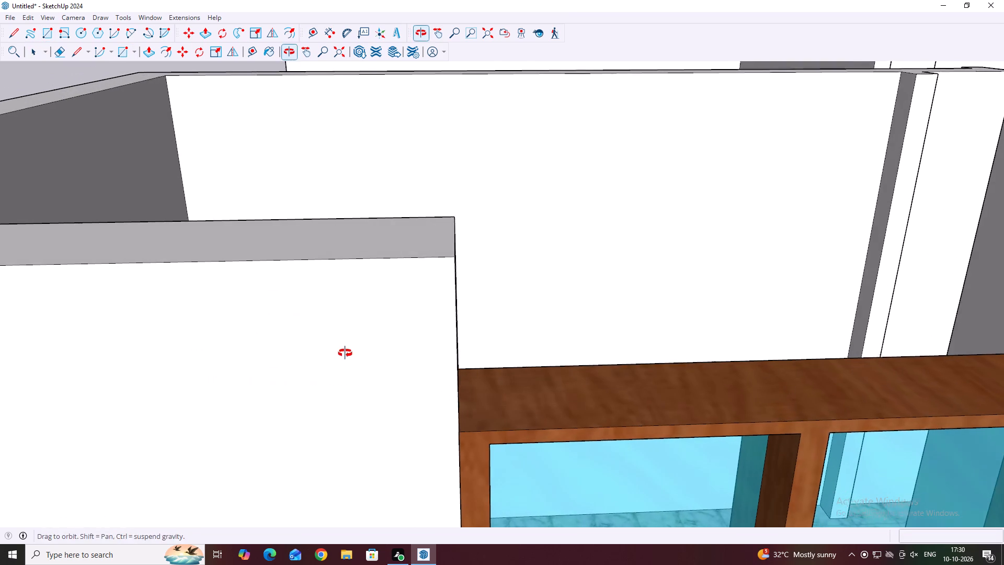
middle_click_drag(345, 353, 339, 352)
key("p")
left_click(463, 328)
scroll(552, 326, "down", 4)
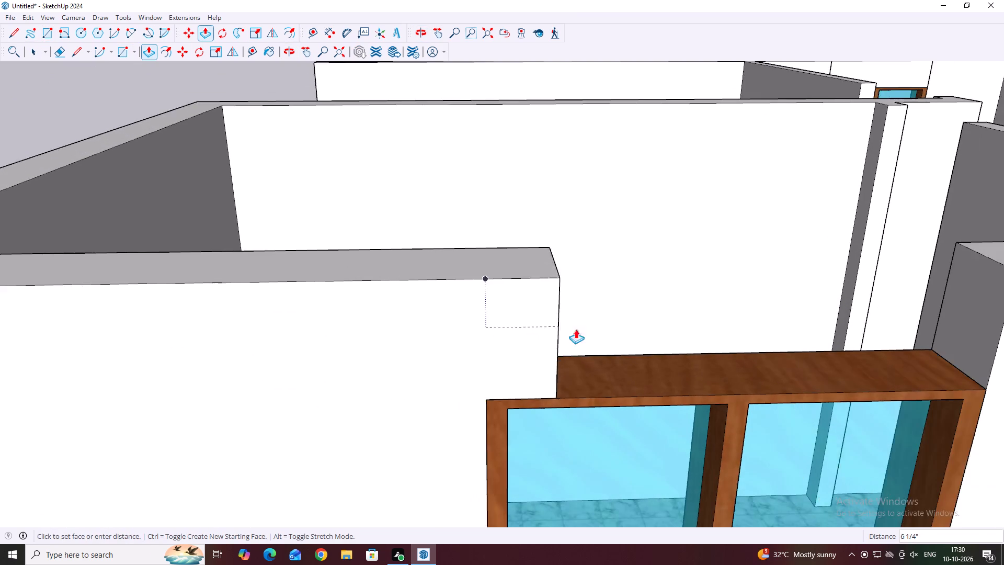
scroll(576, 329, "down", 5)
left_click(865, 289)
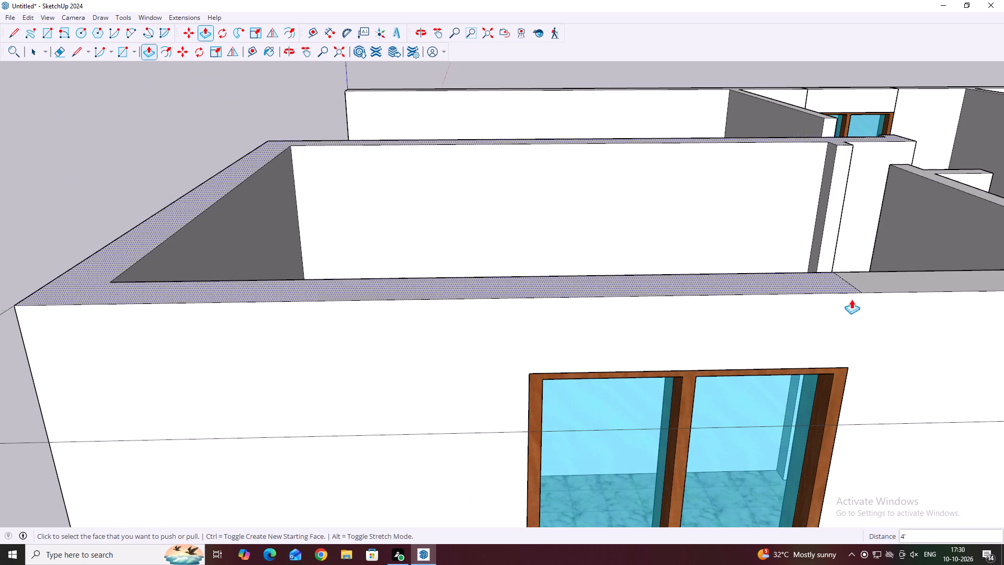
key("space")
Delete the top seam edge where the new lintel over this window joins the wall beside the vent.
scroll(637, 298, "down", 12)
key("space")
middle_click_drag(716, 279, 693, 379)
scroll(694, 381, "up", 3)
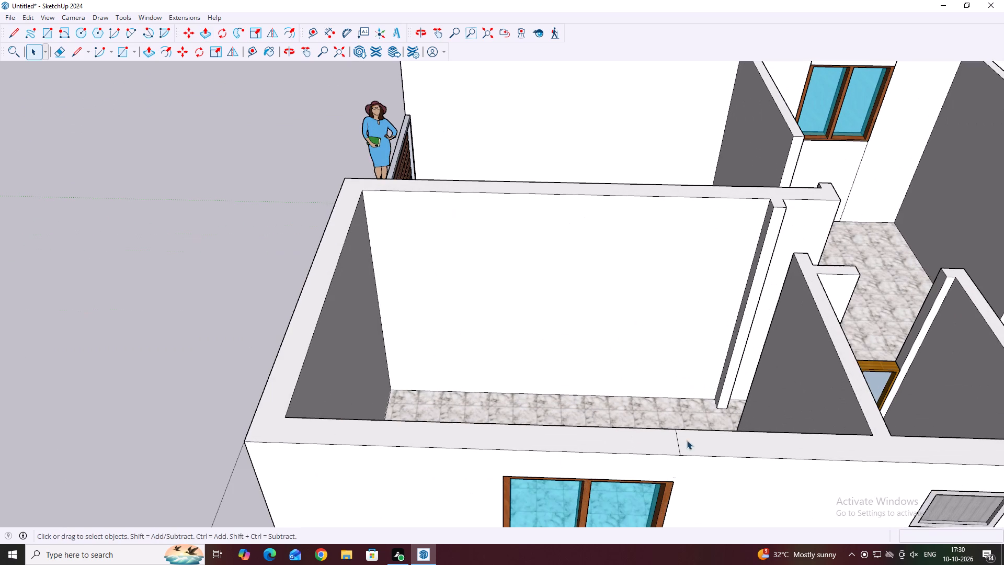
left_click(677, 452)
left_click(678, 450)
key("Delete")
Delete the separate lintel block above the two-pane window beyond the doorway in the 38' wall.
scroll(595, 422, "down", 14)
middle_click_drag(555, 464, 665, 365)
middle_click_drag(747, 345, 660, 346)
middle_click_drag(698, 410, 657, 356)
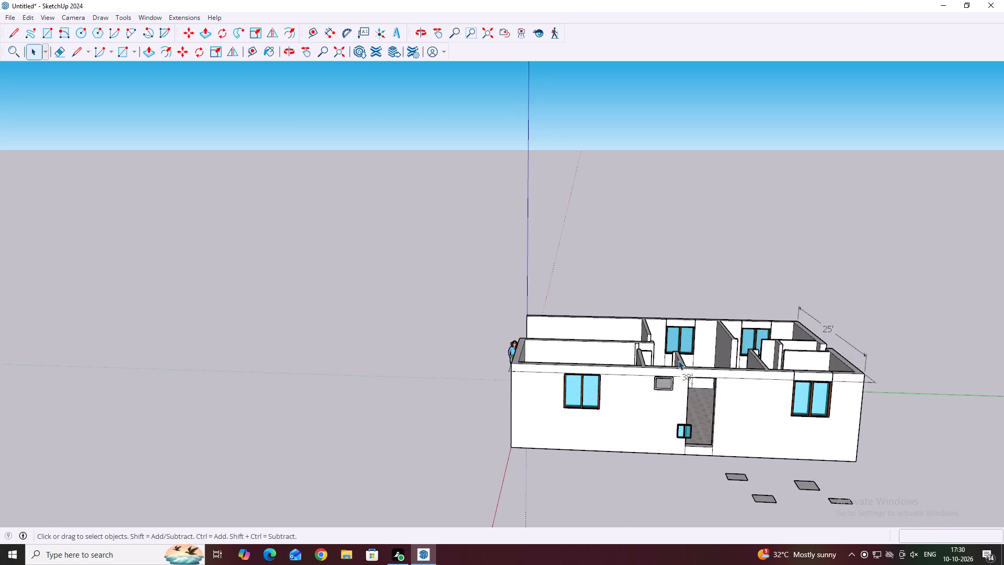
middle_click_drag(661, 380, 671, 395)
middle_click_drag(818, 413, 797, 411)
scroll(824, 388, "up", 5)
left_click(816, 385)
middle_click_drag(709, 397, 729, 445)
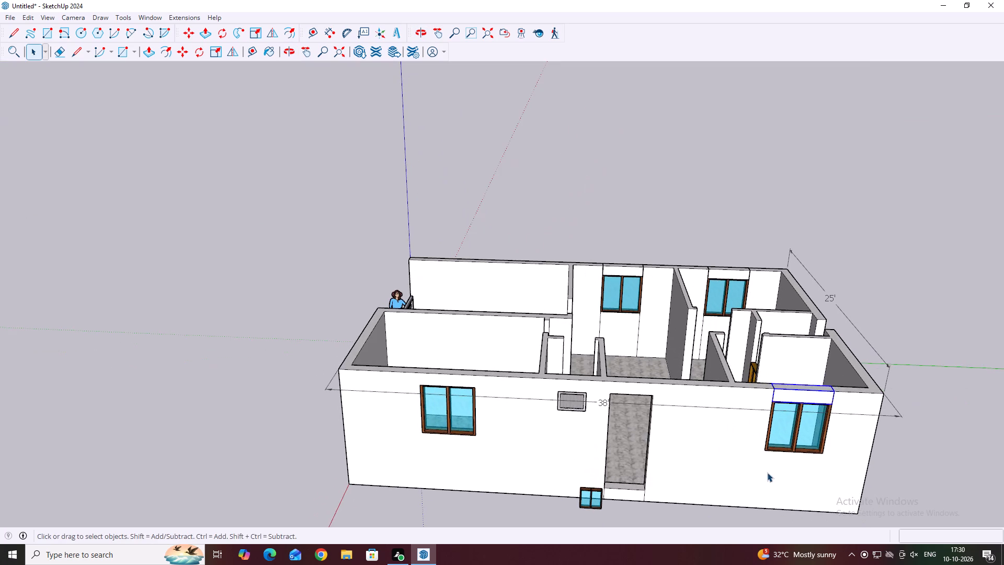
key("Delete")
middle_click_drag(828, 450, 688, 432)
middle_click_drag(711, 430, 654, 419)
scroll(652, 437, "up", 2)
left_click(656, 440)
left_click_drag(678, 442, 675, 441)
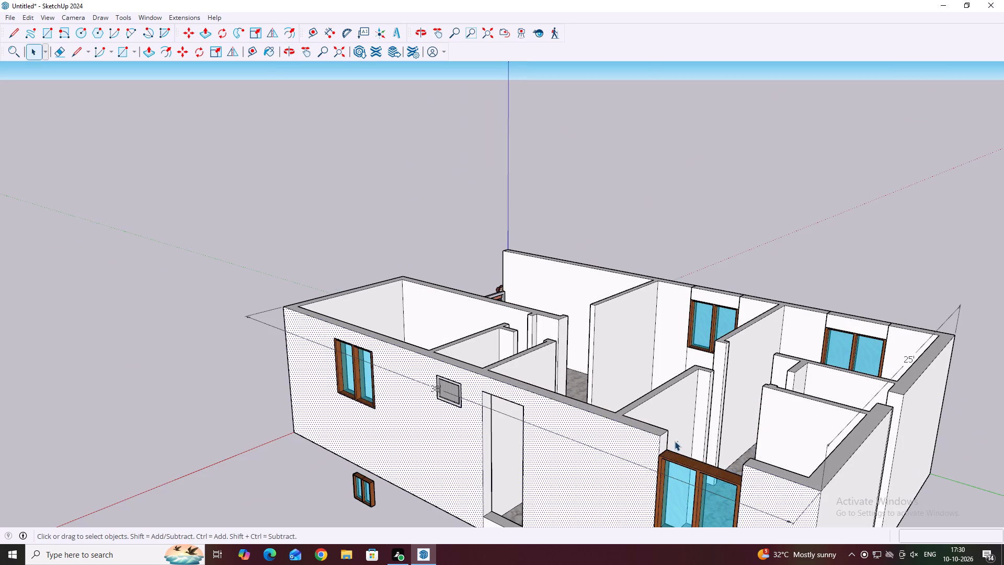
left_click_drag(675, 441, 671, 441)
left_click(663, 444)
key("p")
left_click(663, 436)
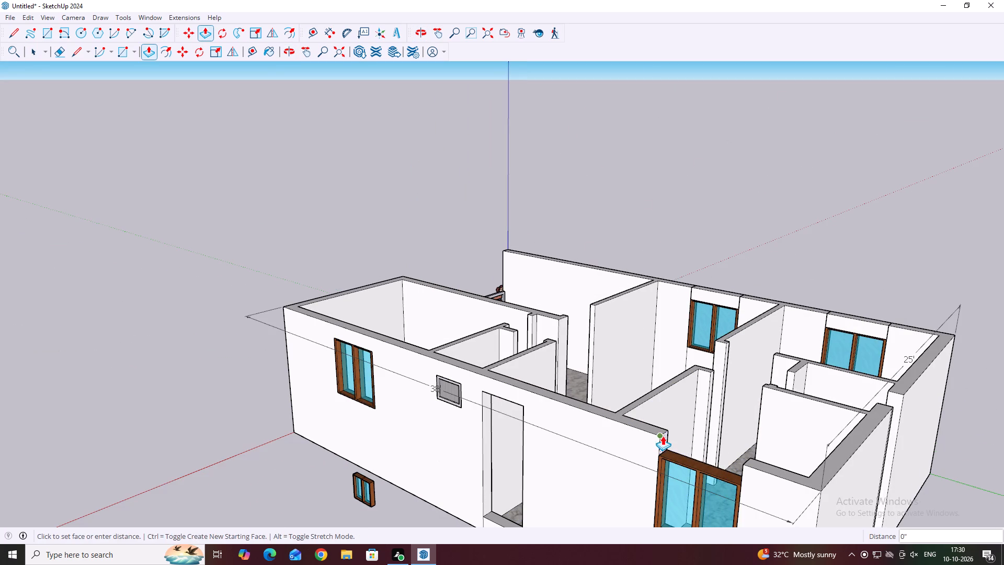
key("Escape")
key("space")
Draw a 9" by 1' rectangle over the wall-end face above the frame of the window beyond the doorway.
scroll(660, 446, "up", 2)
middle_click_drag(670, 445, 653, 438)
scroll(654, 439, "up", 2)
middle_click(654, 439)
middle_click_drag(672, 444, 636, 437)
key("r")
scroll(575, 421, "up", 7)
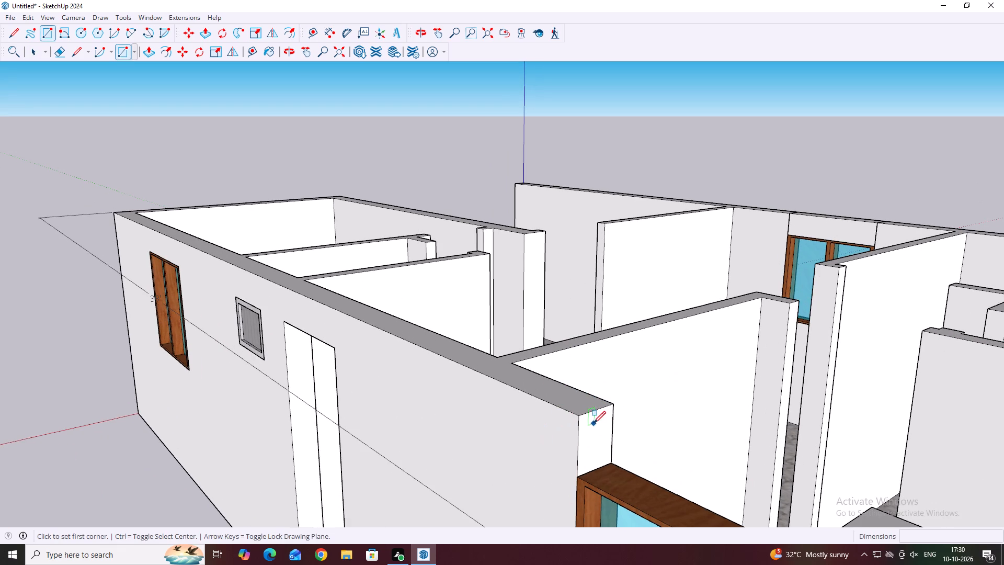
left_click(581, 414)
scroll(609, 447, "up", 2)
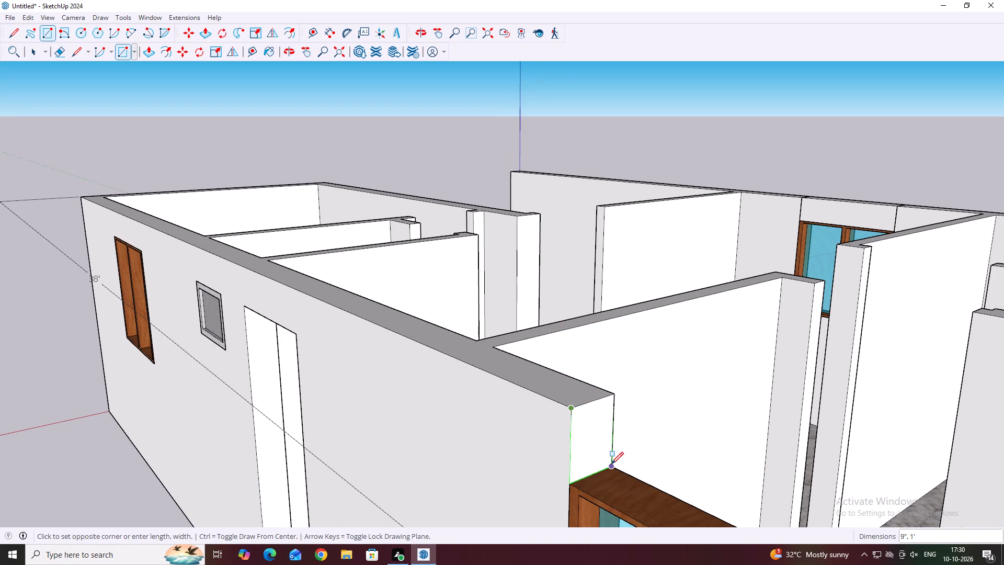
left_click(611, 464)
Push/Pull the wall-end rectangle across the gap above the window beyond the doorway to meet the corner wall.
key("space")
left_click(608, 457)
scroll(554, 423, "down", 4)
middle_click_drag(577, 436, 592, 431)
key("p")
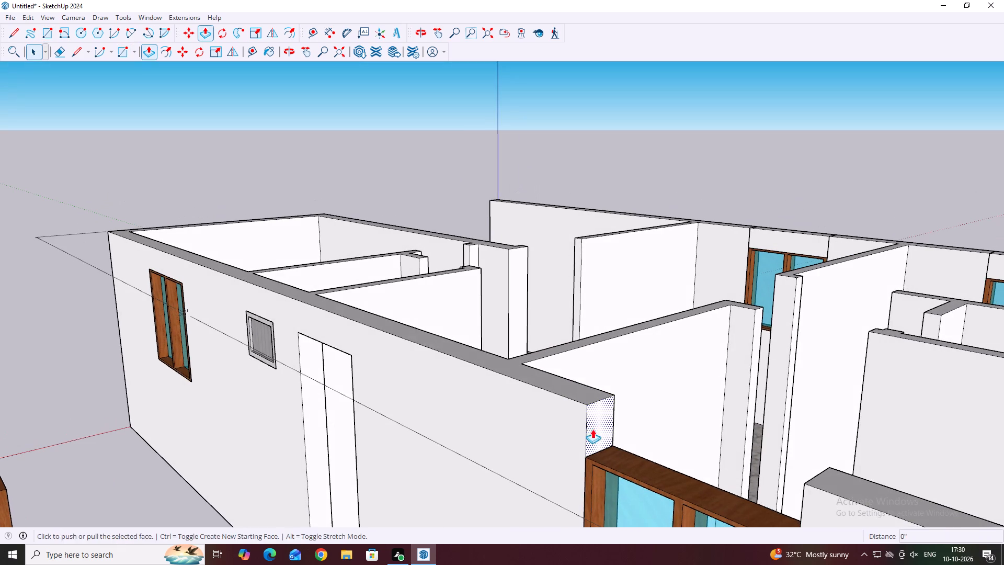
left_click(591, 416)
scroll(634, 436, "down", 3)
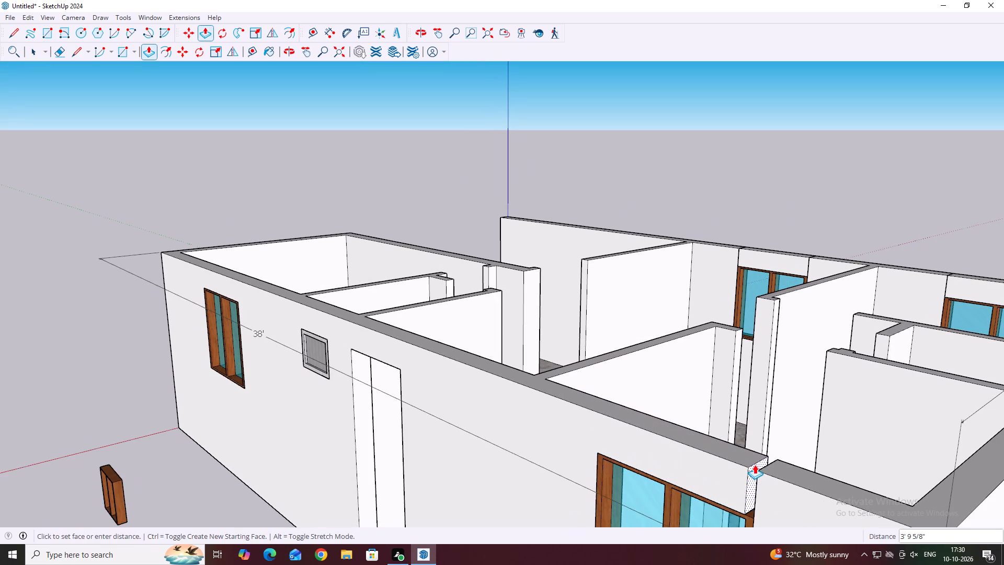
left_click(761, 470)
key("space")
Delete the top seam edge where the lintel over the window beyond the doorway joins the corner wall.
middle_click_drag(488, 403, 566, 368)
scroll(581, 353, "down", 5)
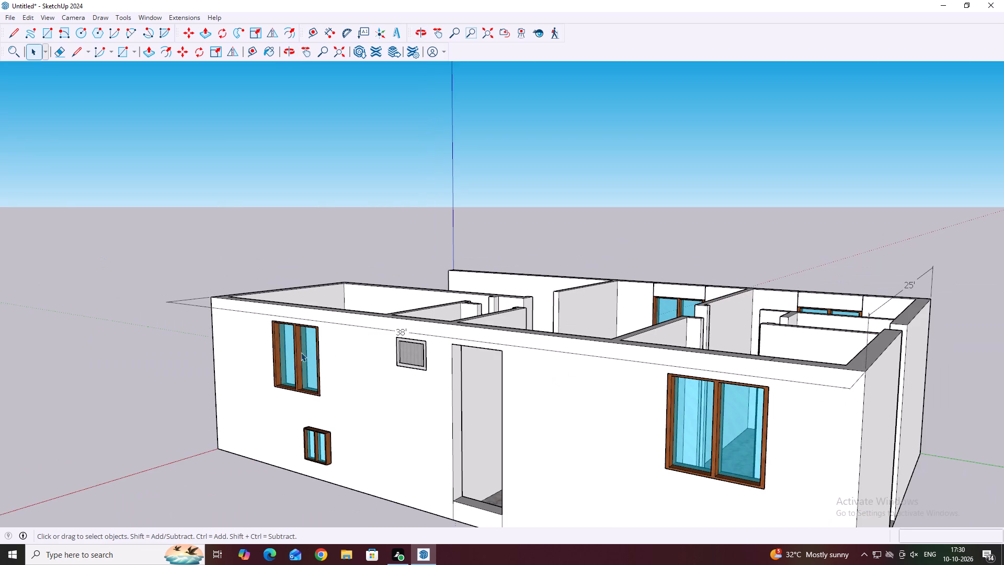
left_click(172, 308)
middle_click_drag(518, 281, 600, 404)
scroll(845, 458, "up", 4)
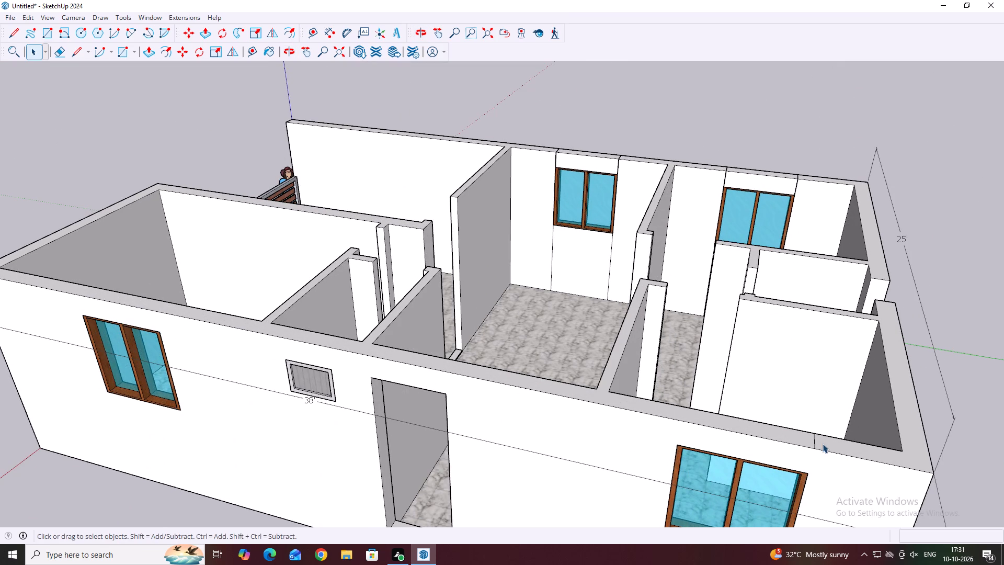
left_click(816, 447)
key("Delete")
Delete the separate lintel block above the window nearest the 25' side in the long wall opposite the doorway.
scroll(681, 400, "down", 5)
middle_click_drag(357, 236, 499, 397)
middle_click_drag(406, 383, 607, 267)
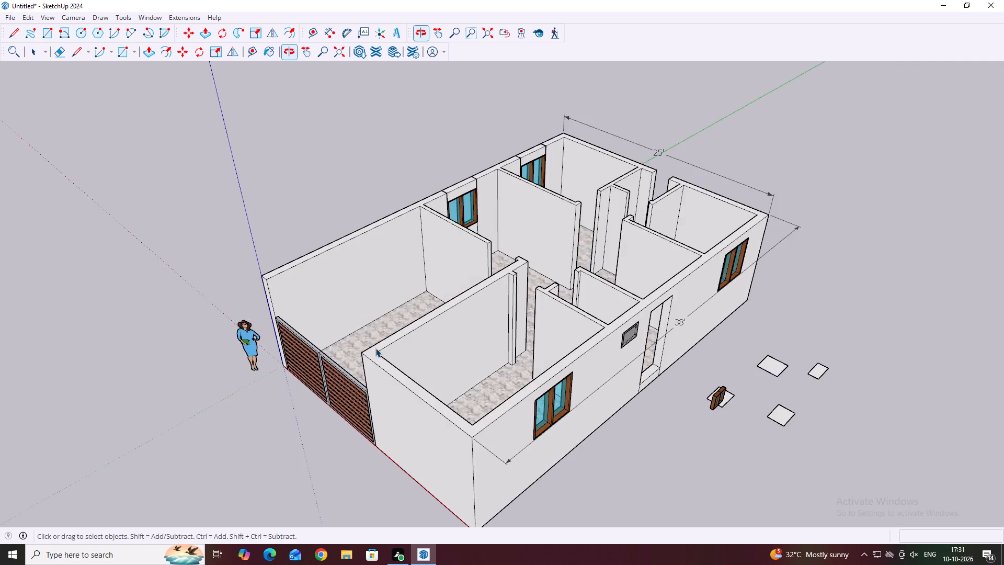
middle_click_drag(292, 363, 398, 318)
middle_click_drag(607, 375, 526, 375)
middle_click_drag(290, 379, 313, 378)
middle_click_drag(586, 349, 441, 328)
middle_click_drag(693, 346, 572, 330)
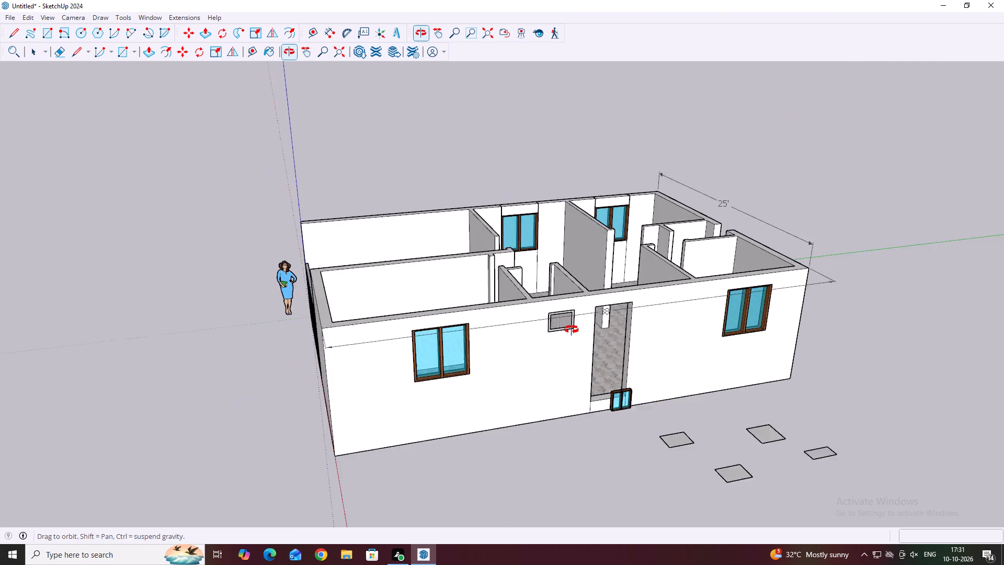
middle_click_drag(572, 330, 554, 329)
middle_click_drag(718, 341, 653, 336)
middle_click_drag(846, 370, 555, 340)
middle_click_drag(711, 353, 621, 344)
middle_click_drag(756, 358, 574, 338)
middle_click_drag(710, 352, 702, 352)
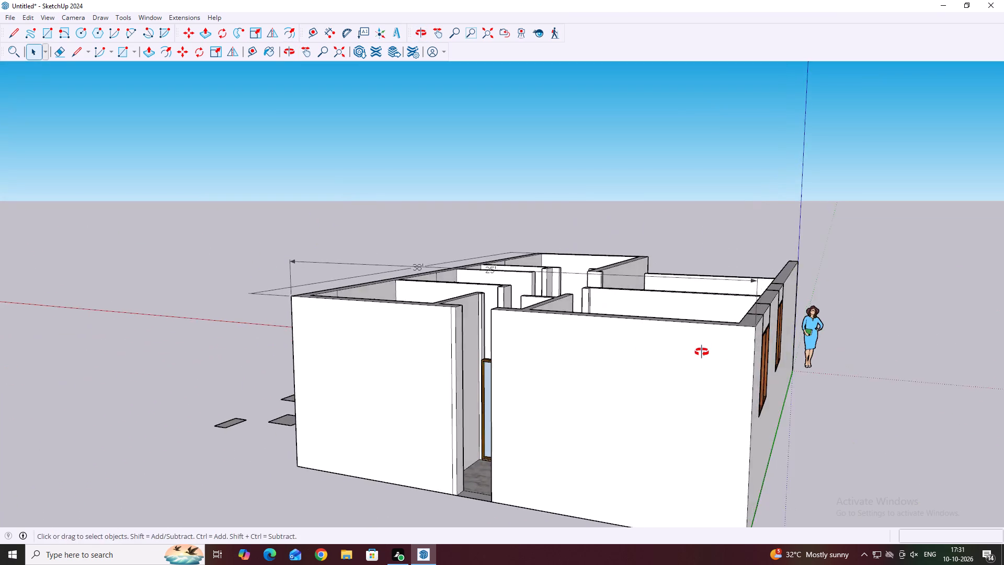
middle_click_drag(702, 352, 643, 345)
middle_click_drag(734, 357, 618, 345)
scroll(591, 301, "up", 2)
middle_click_drag(593, 301, 572, 333)
left_click(527, 337)
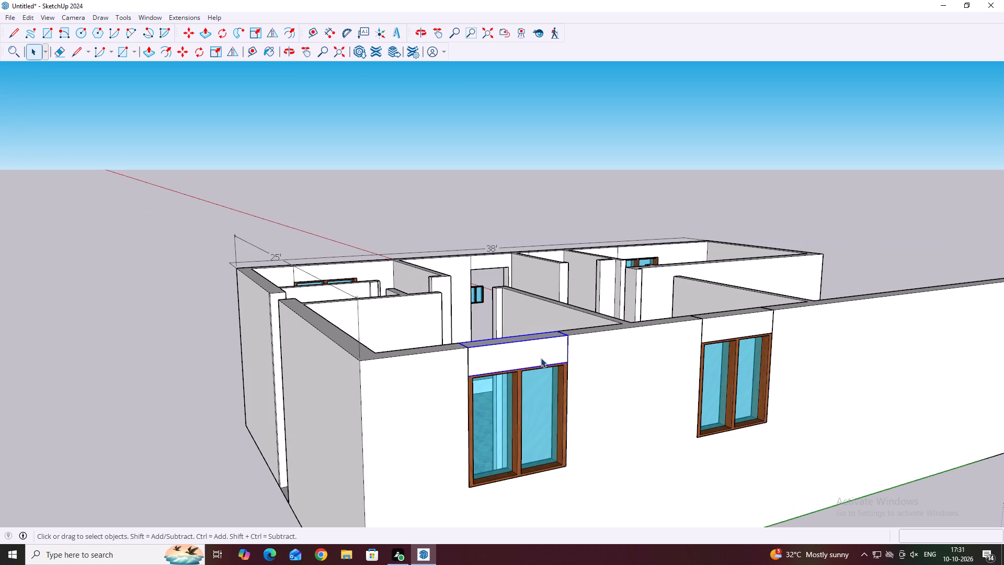
key("Delete")
Draw a corner-to-corner rectangle over the wall-end face above the opposite wall's window nearest the 25' side.
middle_click_drag(634, 327, 533, 371)
scroll(378, 371, "up", 2)
middle_click_drag(372, 376, 288, 386)
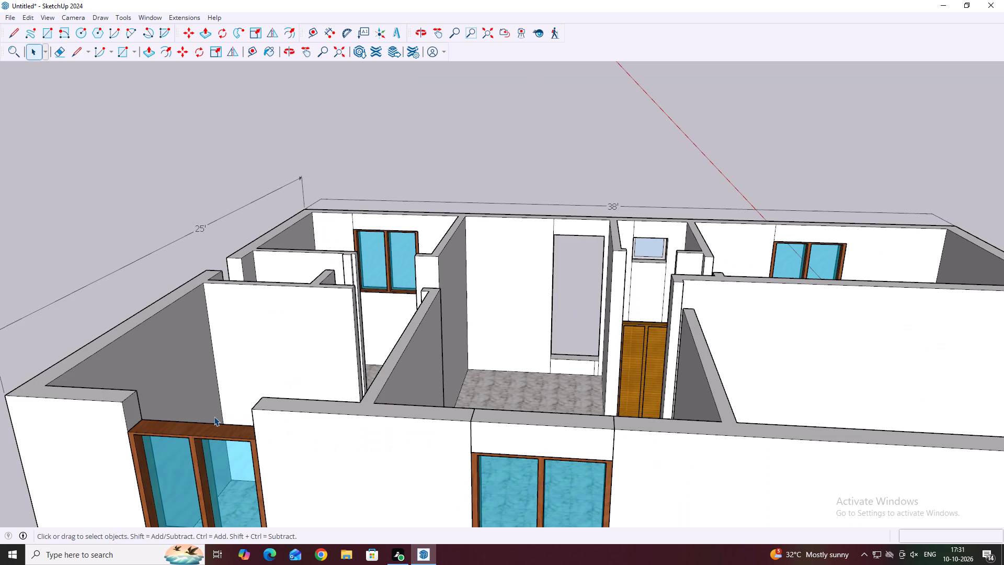
key("r")
scroll(156, 411, "up", 4)
left_click(115, 399)
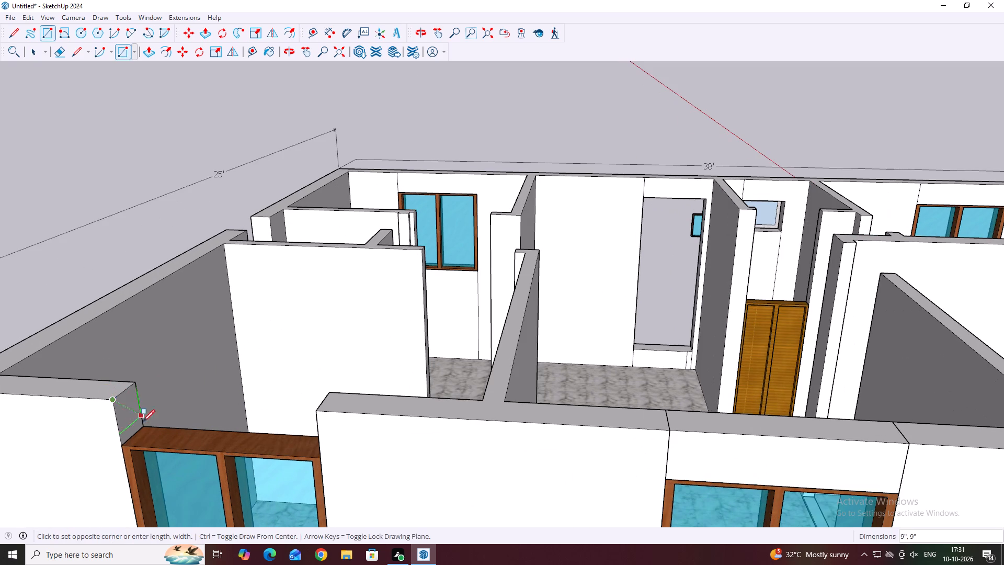
scroll(144, 428, "up", 2)
left_click(146, 426)
Push/Pull that wall-end rectangle 4' across the gap above the window to meet the wall on its other side.
key("space")
left_click(126, 417)
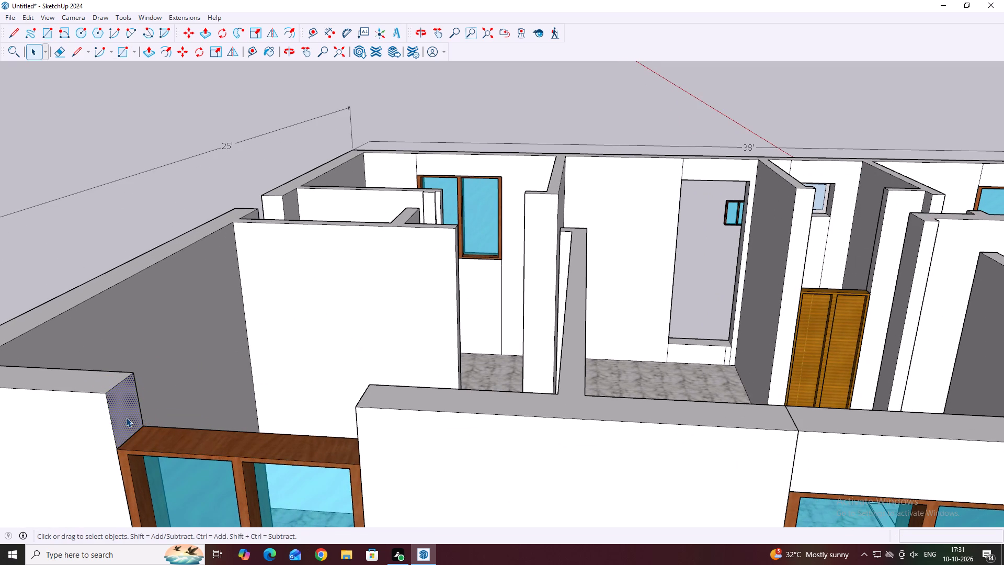
key("p")
left_click(126, 410)
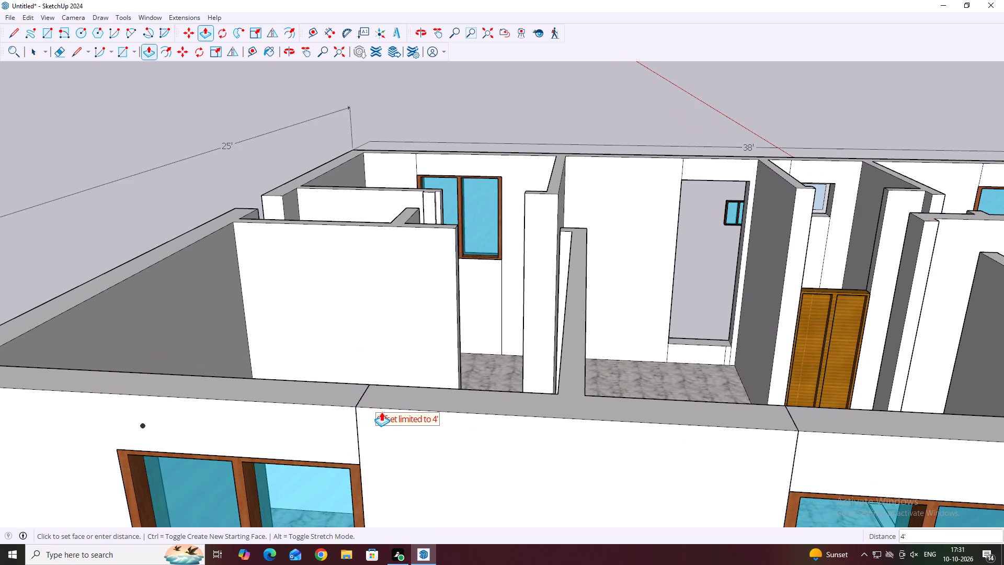
left_click(384, 413)
key("space")
Delete the top seam edge where this new lintel joins the wall between the two windows.
middle_click_drag(432, 391, 520, 359)
scroll(431, 407, "up", 3)
left_click_drag(596, 387, 633, 385)
key("Escape")
scroll(483, 366, "down", 2)
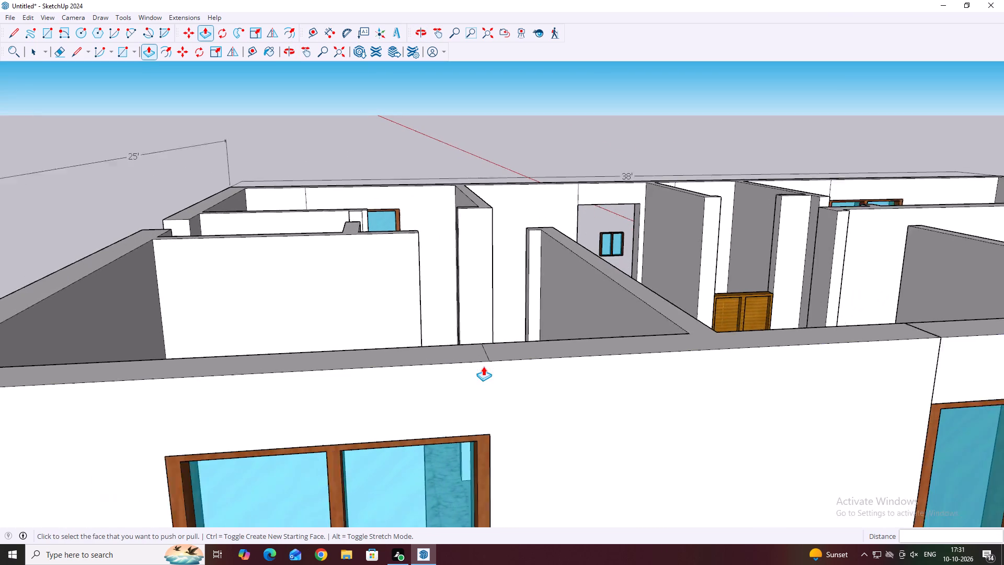
scroll(483, 366, "down", 4)
key("space")
left_click(472, 387)
middle_click_drag(489, 348, 498, 380)
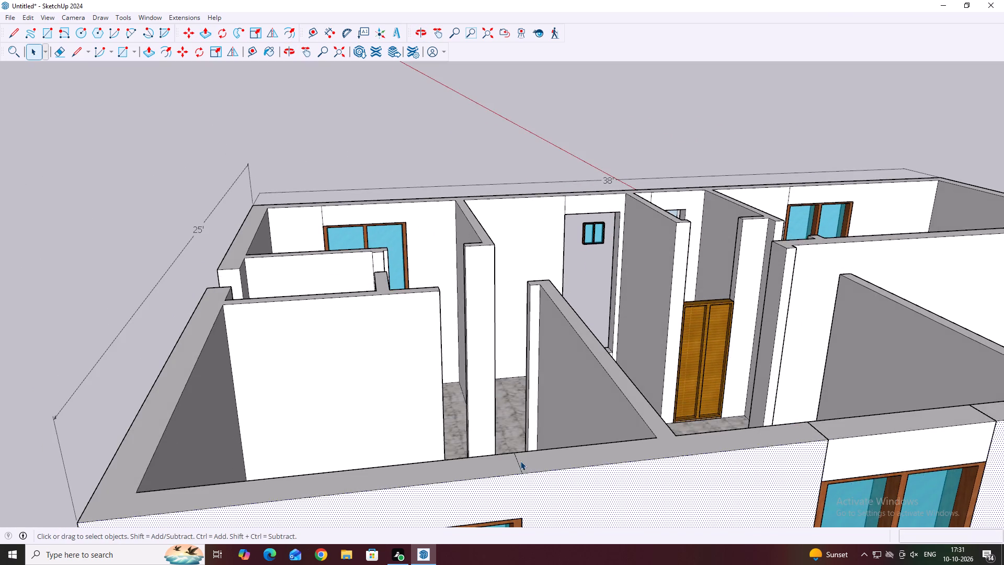
scroll(520, 461, "up", 3)
left_click(520, 464)
key("Delete")
Delete the separate lintel block above the other two-pane window in the long wall opposite the doorway.
scroll(517, 463, "down", 6)
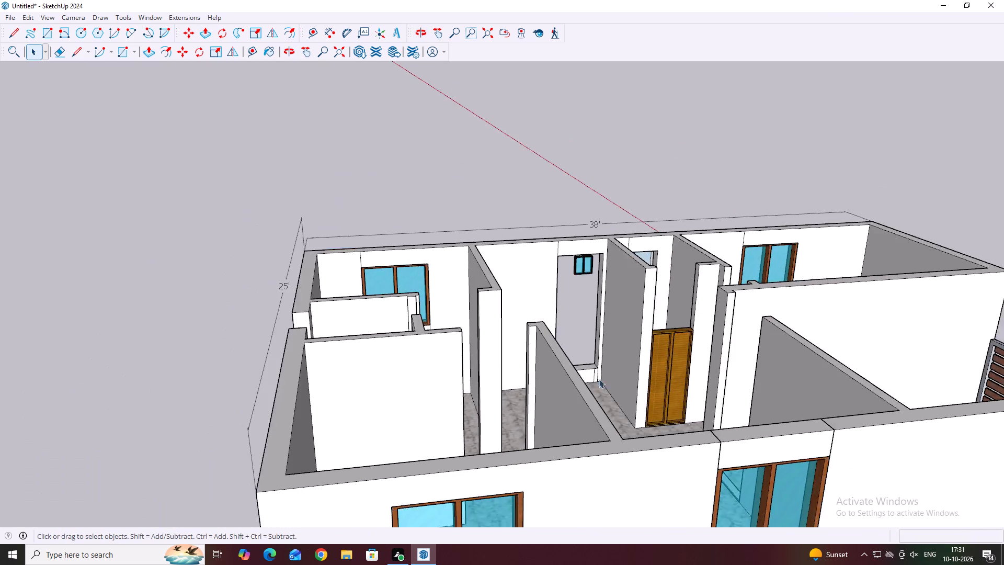
scroll(599, 379, "down", 8)
middle_click_drag(713, 422, 671, 419)
left_click(664, 413)
middle_click_drag(683, 430, 674, 428)
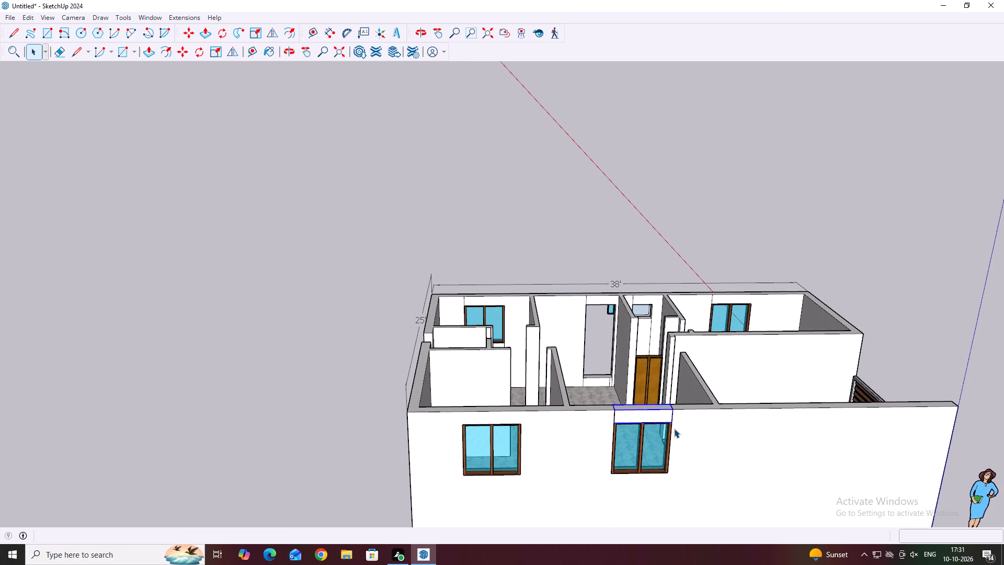
key("Delete")
Draw a rectangle over the wall-end face beside the open gap above this second window.
middle_click_drag(665, 425, 626, 439)
middle_click_drag(549, 437, 474, 436)
middle_click_drag(505, 435, 453, 433)
scroll(453, 433, "up", 2)
middle_click_drag(469, 428, 473, 428)
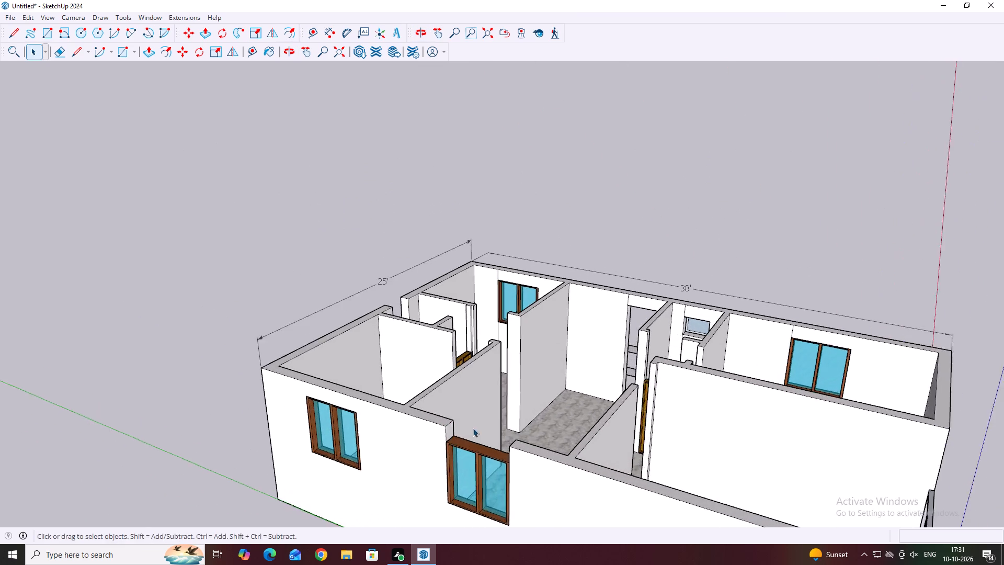